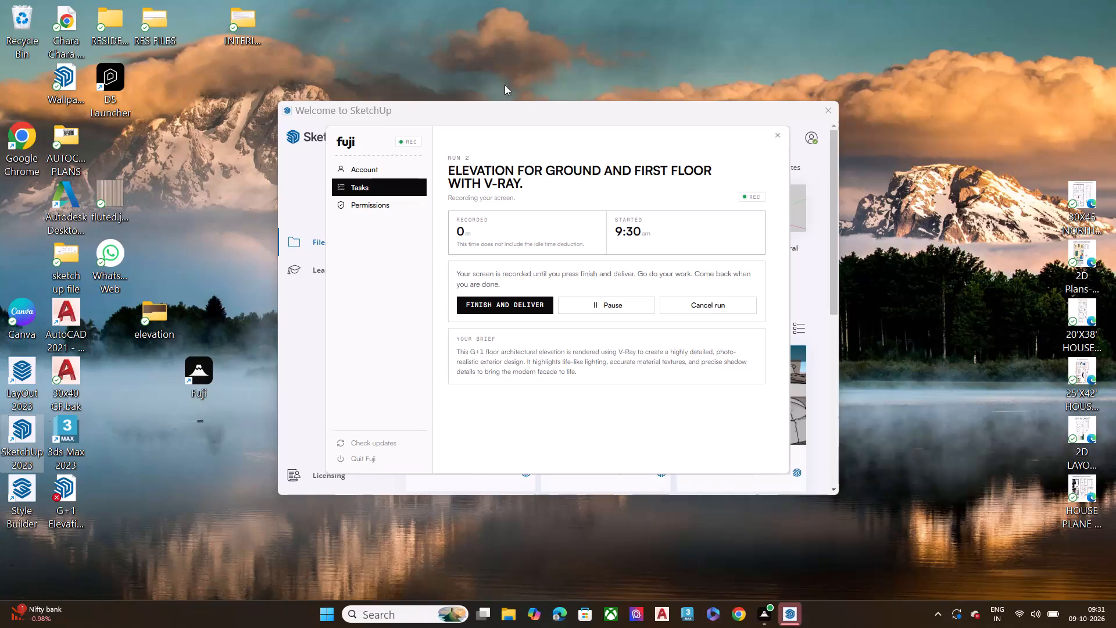
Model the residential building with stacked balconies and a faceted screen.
Bring the SketchUp welcome window to the front and look through the available templates and recent files.
click(514, 106)
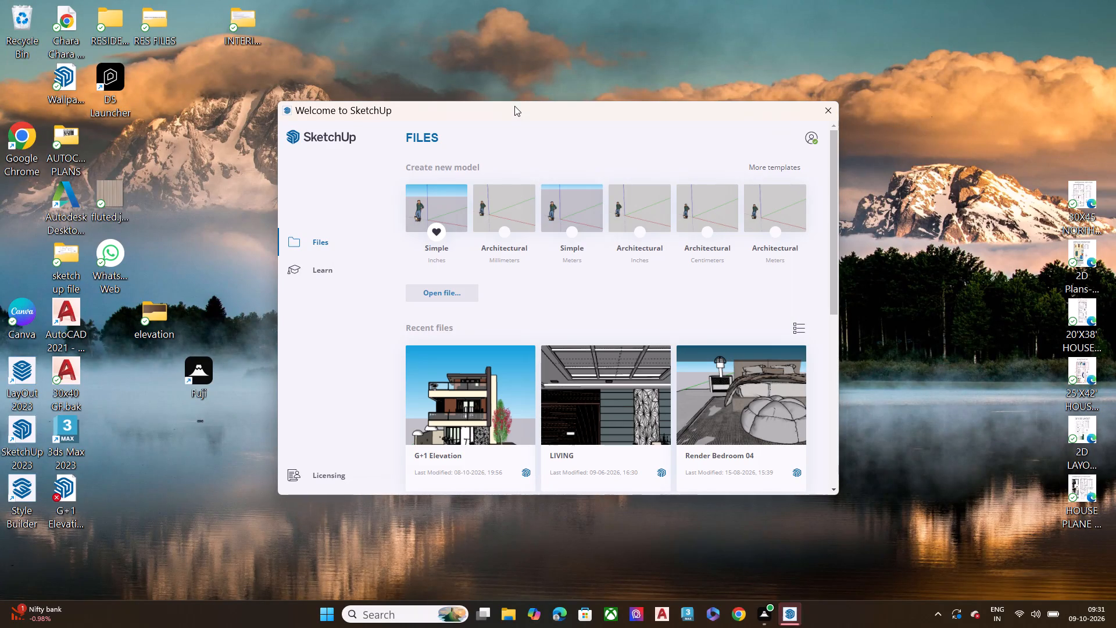
scroll(539, 384, down, 9)
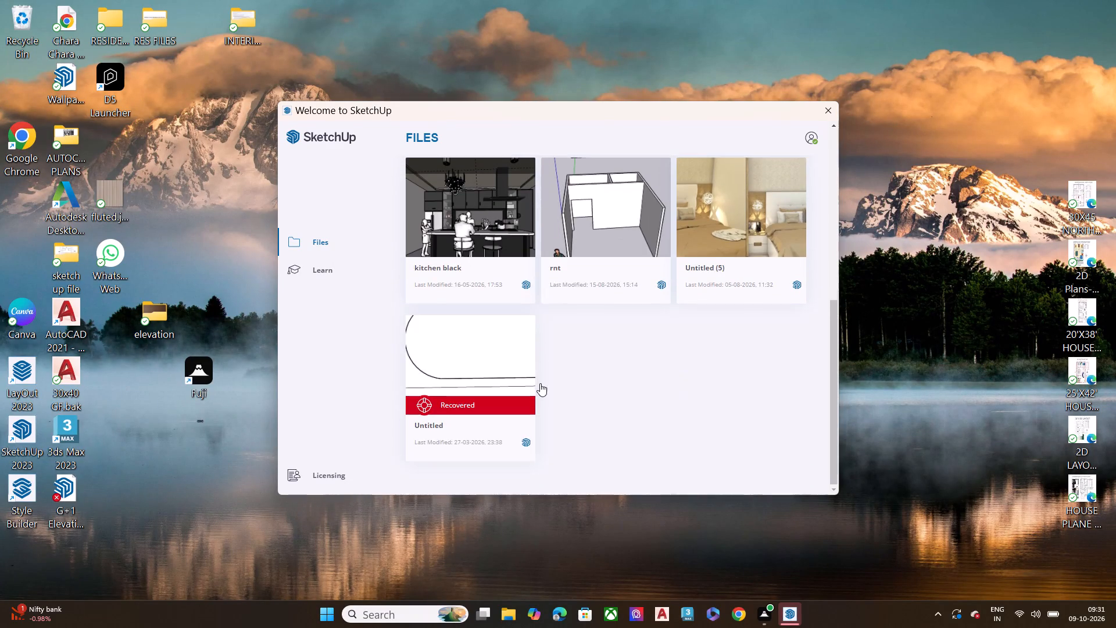
scroll(540, 383, down, 1)
scroll(540, 364, up, 8)
scroll(540, 362, down, 5)
scroll(541, 362, up, 3)
scroll(541, 362, down, 3)
scroll(493, 431, down, 3)
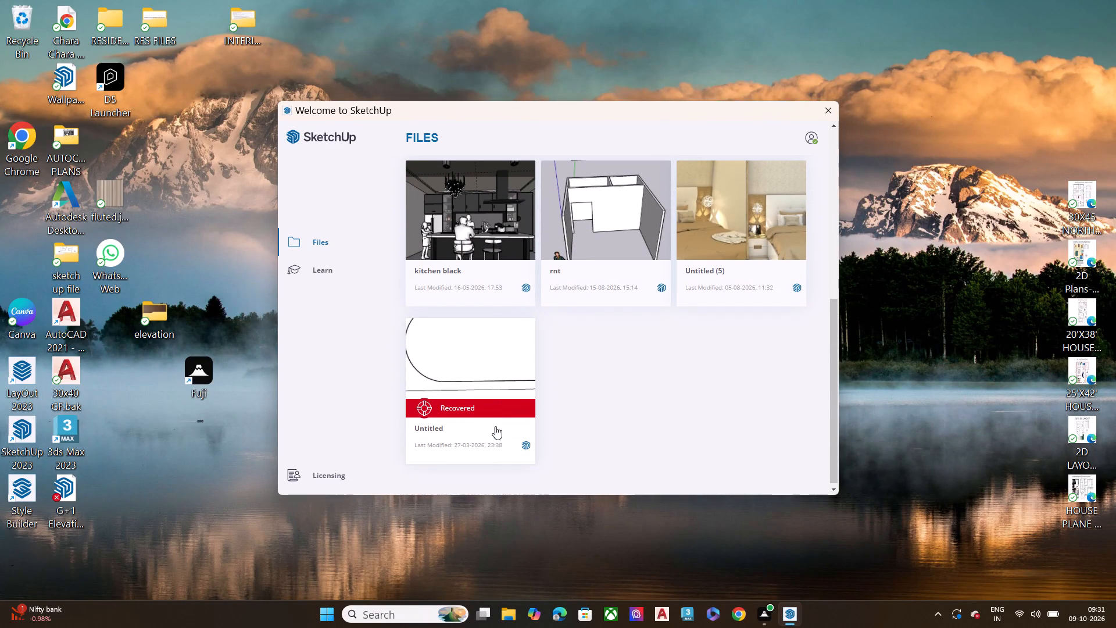
scroll(486, 259, up, 10)
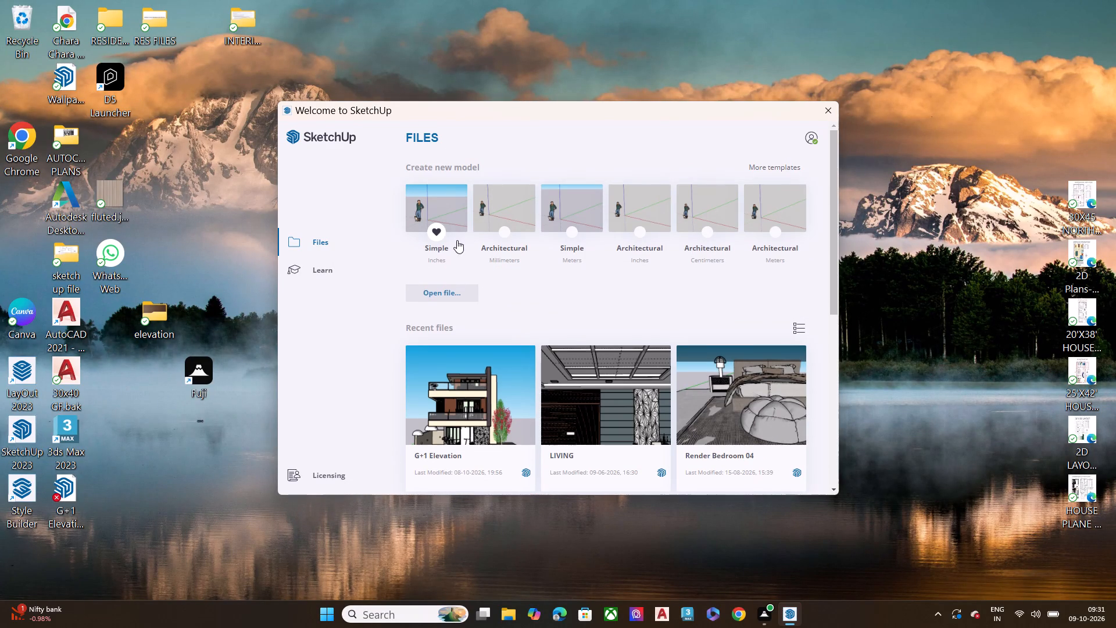
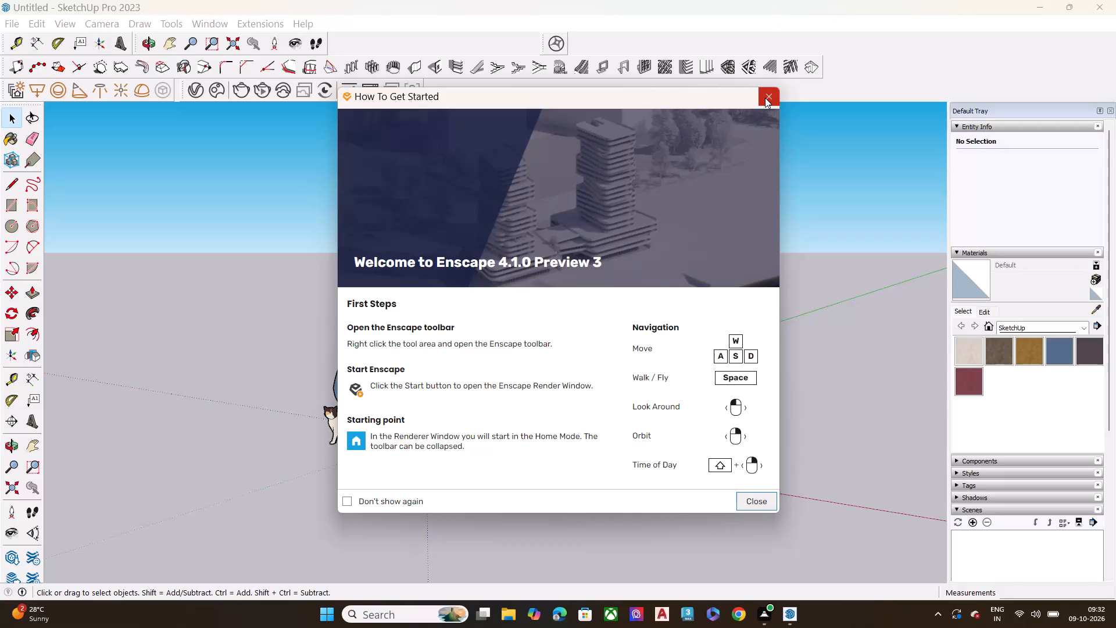
Dismiss the Enscape getting-started window and postpone the D5 LiveSync update.
click(765, 98)
click(610, 357)
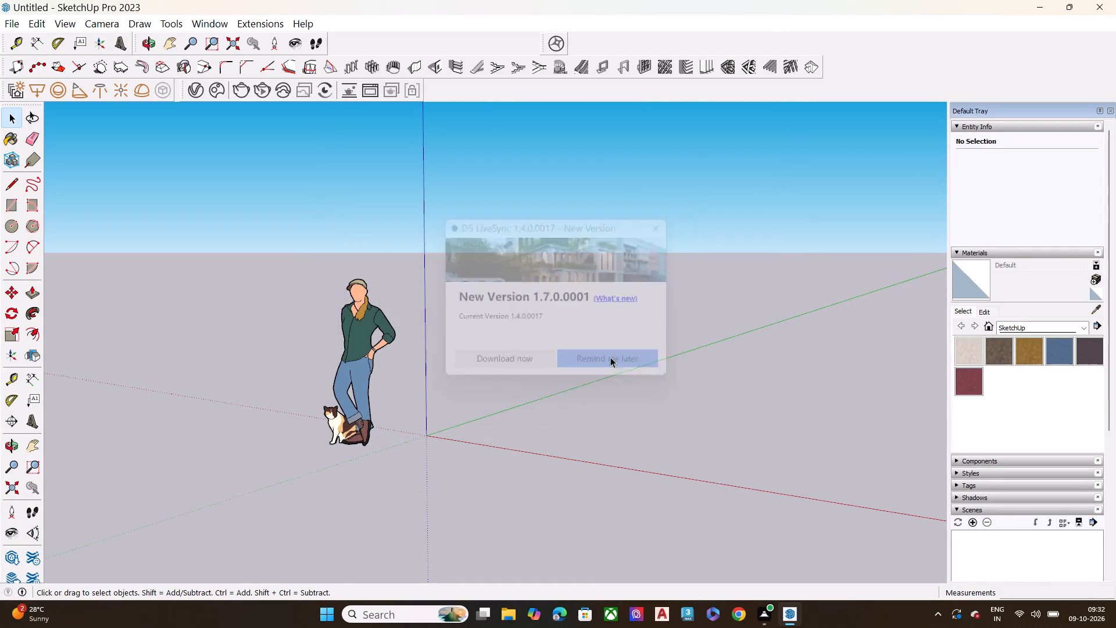
Set the model's length display precision to 1/4" in the architectural measurement units.
click(207, 30)
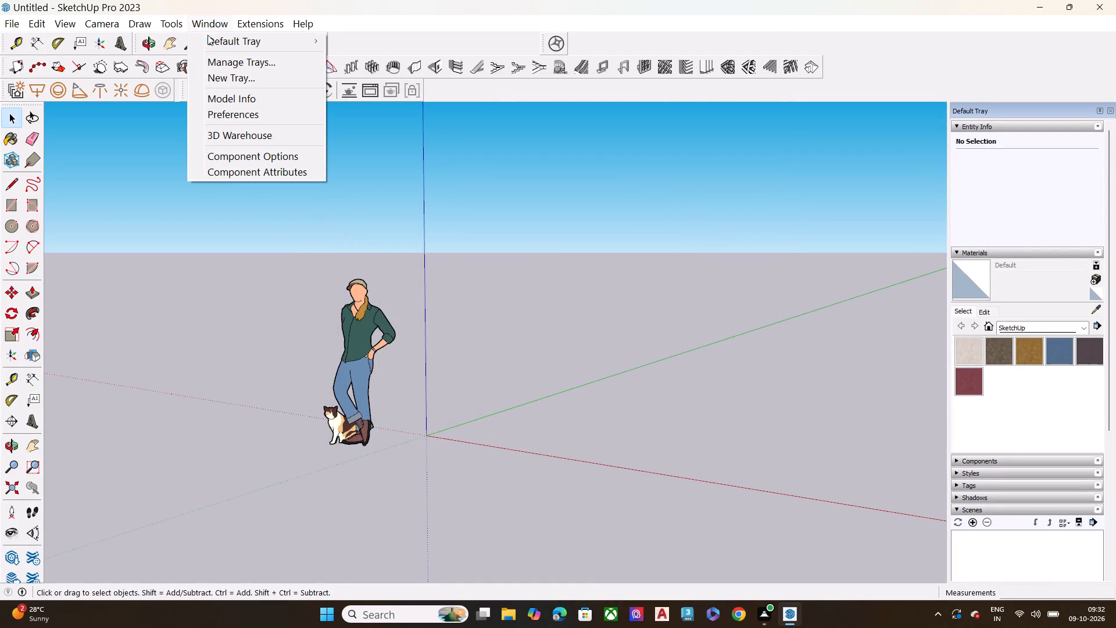
click(227, 98)
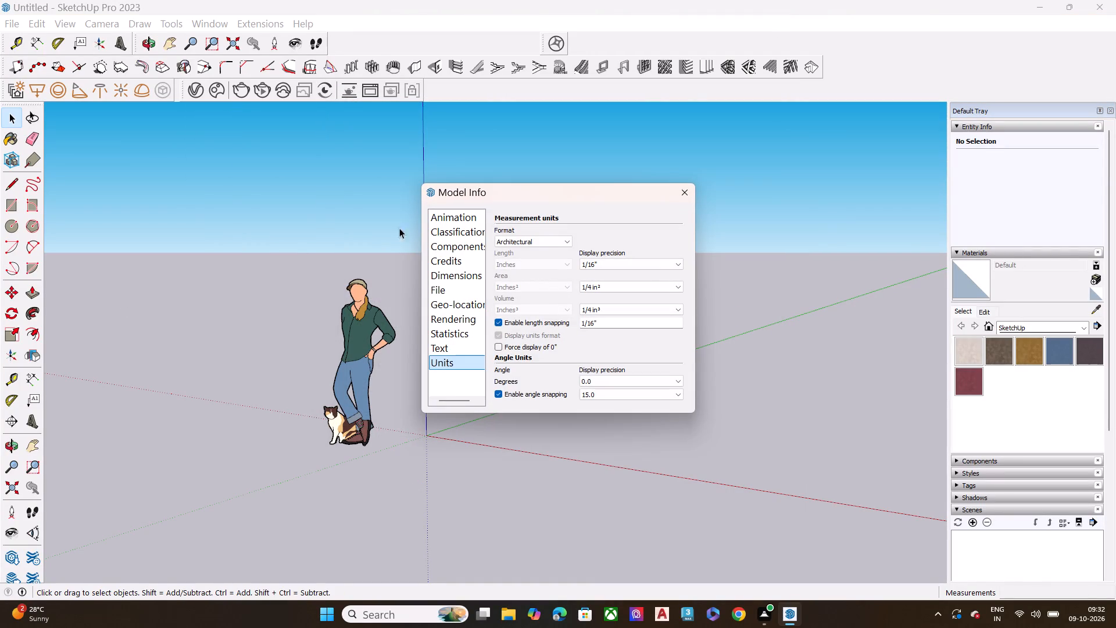
click(606, 265)
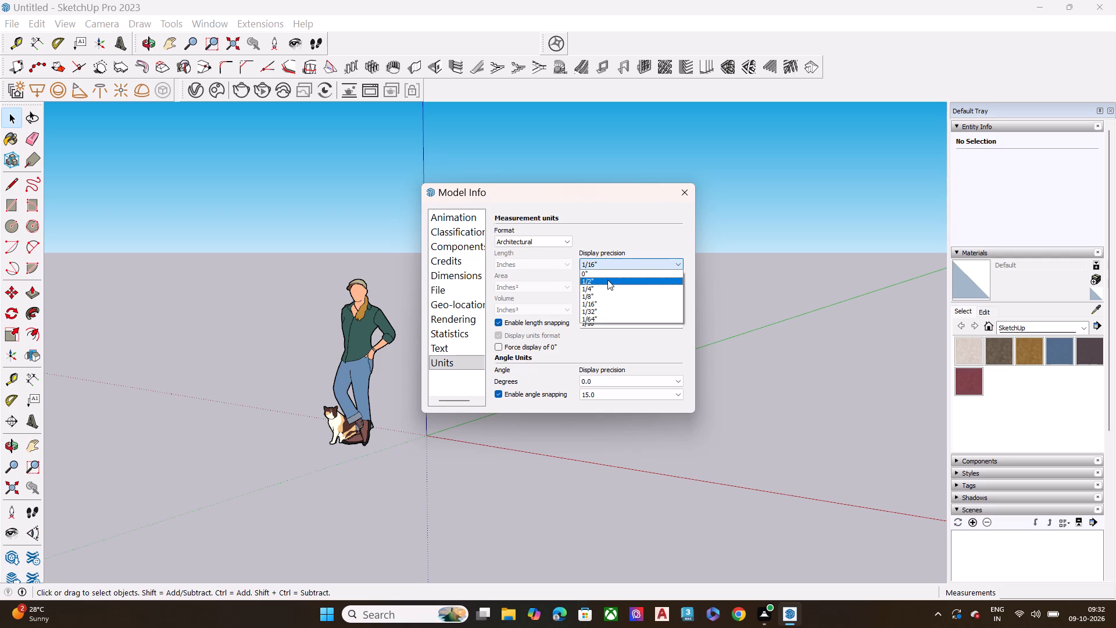
click(607, 286)
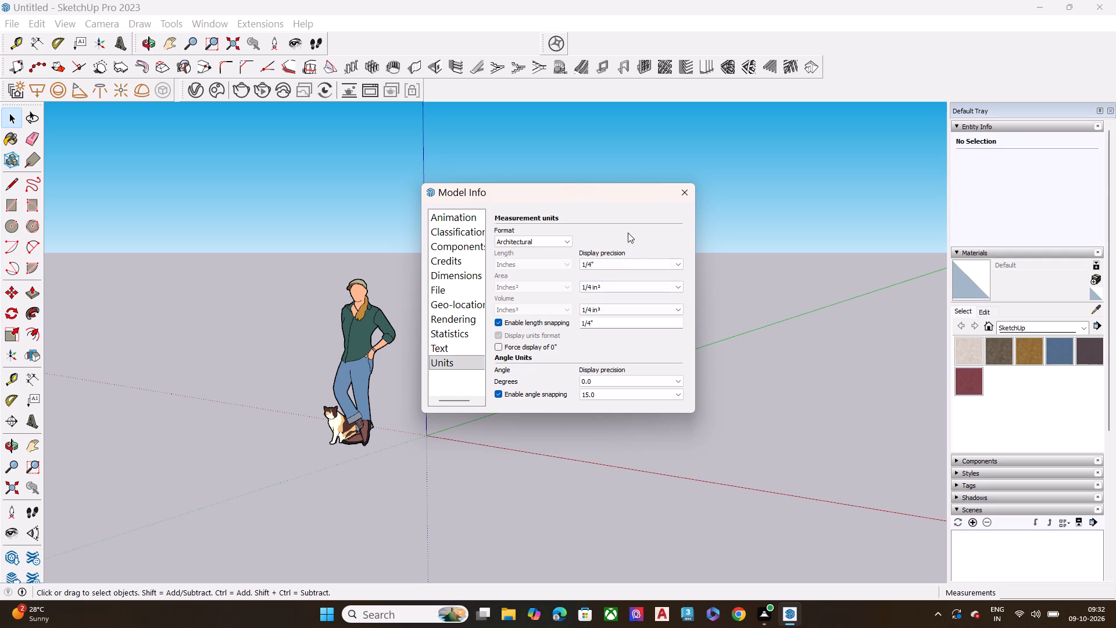
click(678, 195)
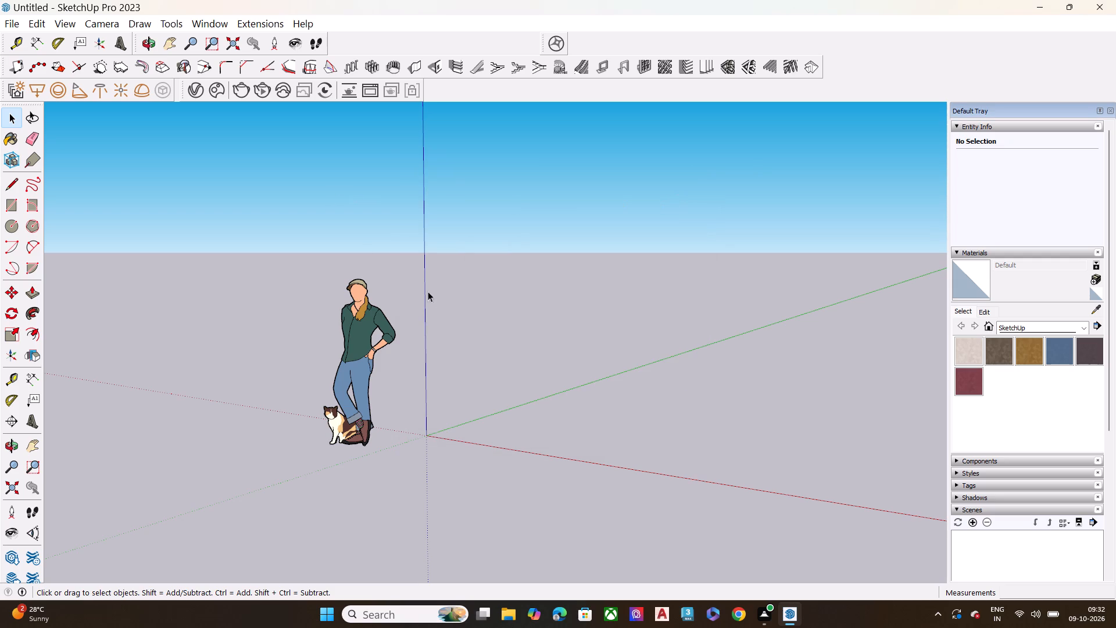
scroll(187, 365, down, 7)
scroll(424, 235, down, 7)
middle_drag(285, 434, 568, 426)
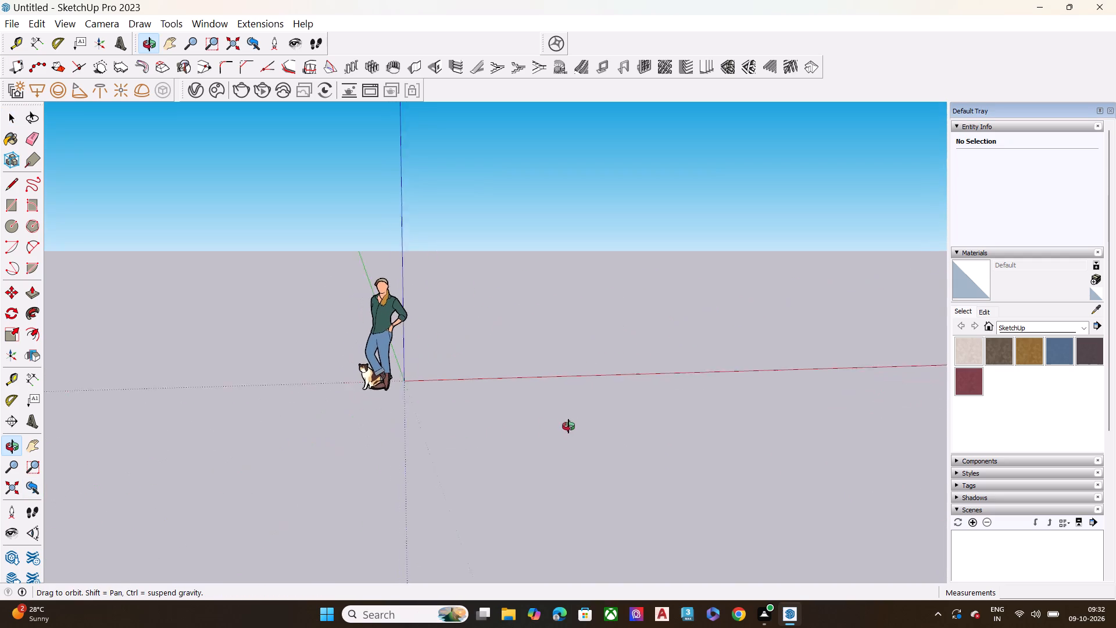
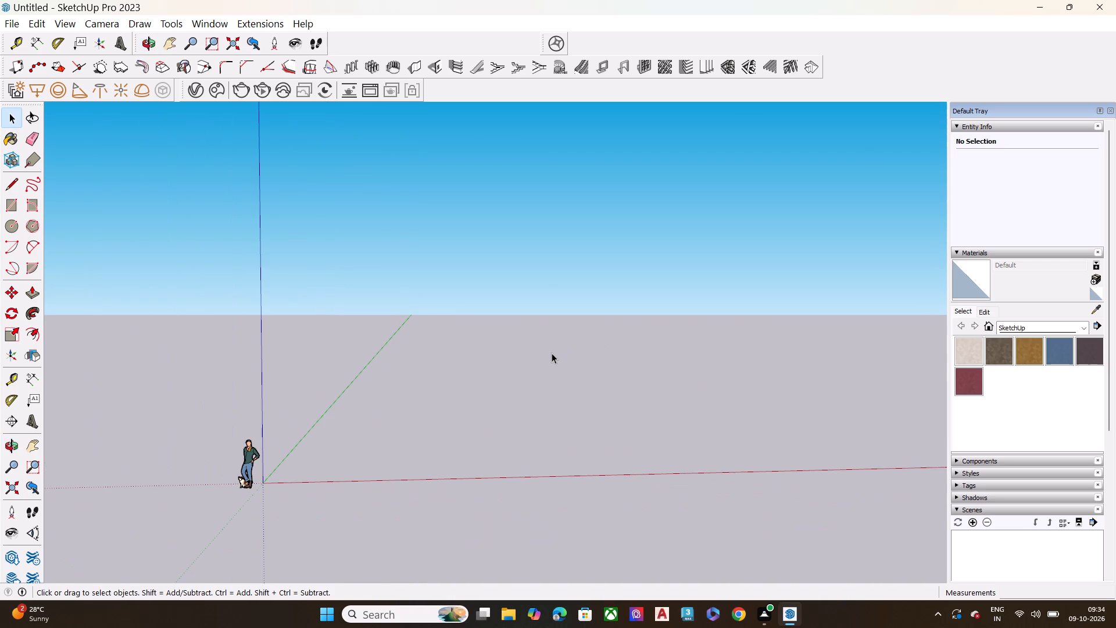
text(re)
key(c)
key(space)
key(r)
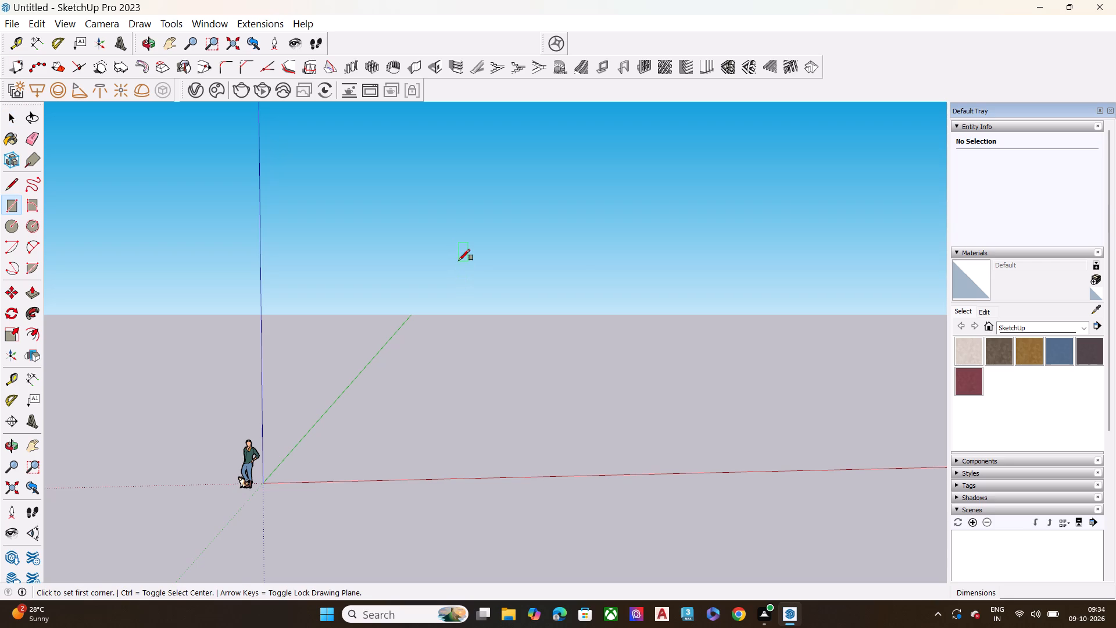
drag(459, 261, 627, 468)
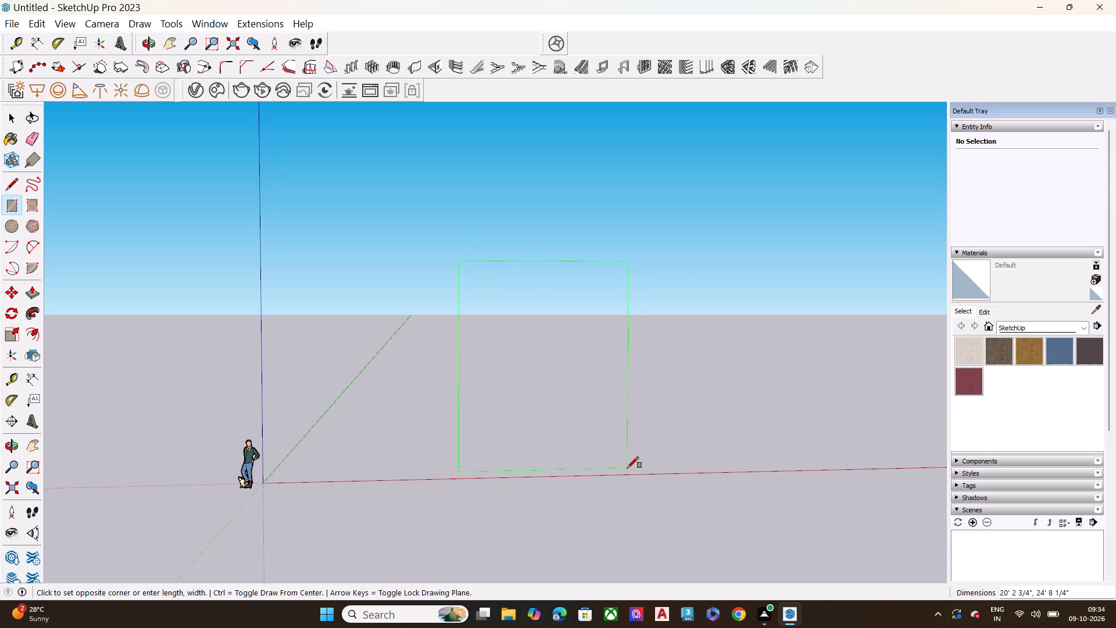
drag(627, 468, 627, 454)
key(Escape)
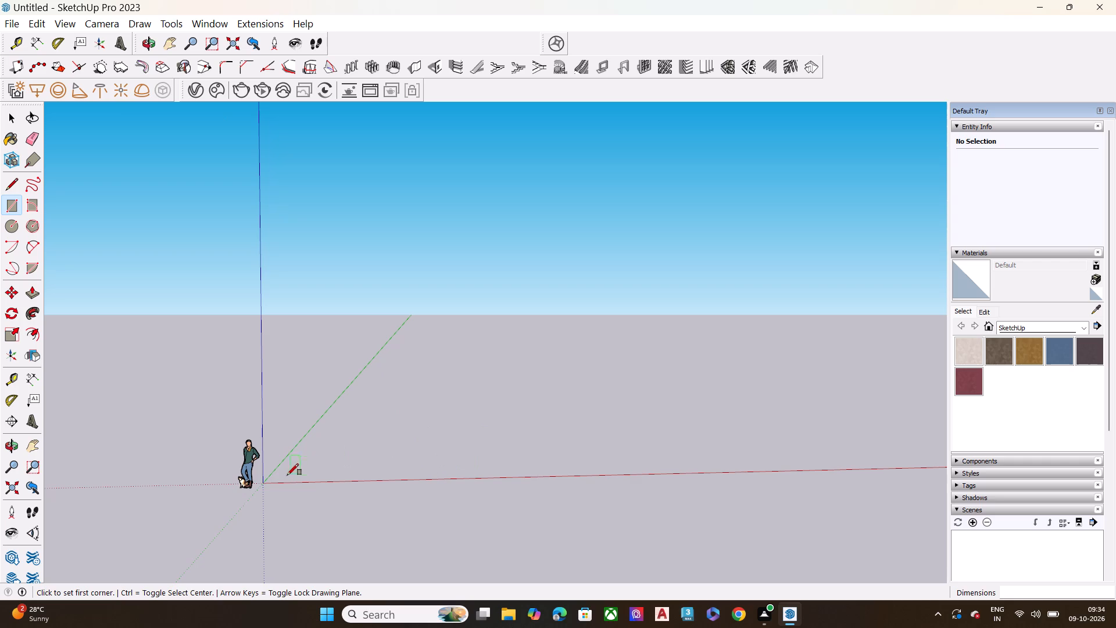
Draw a rectangle on the ground from the origin, about 12' 5" along the red axis and about 245 ft² in area.
scroll(259, 484, up, 13)
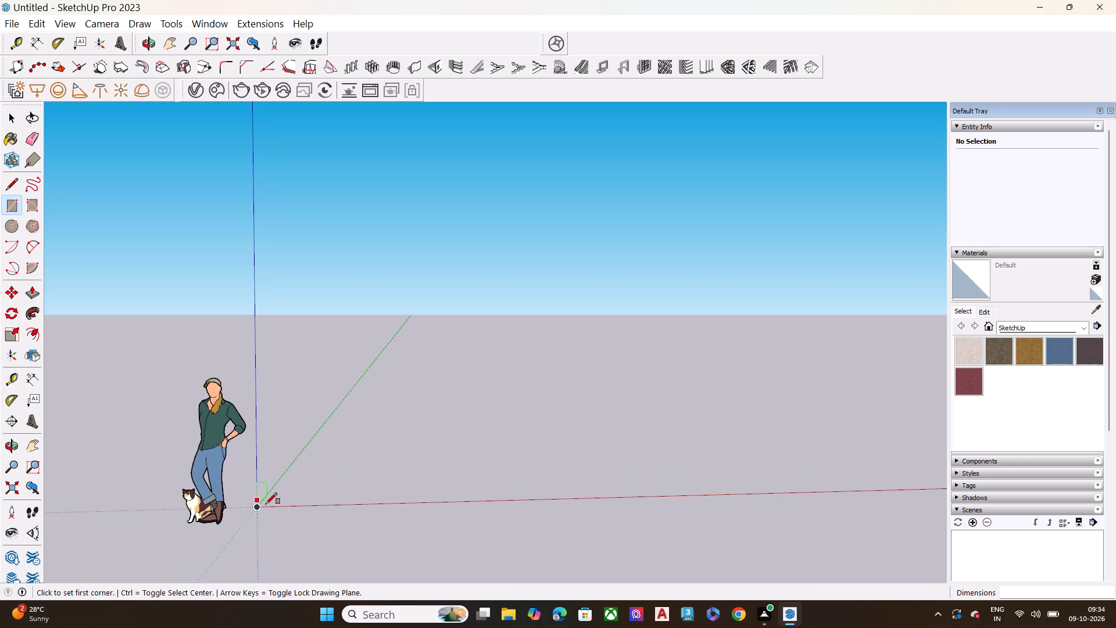
click(258, 510)
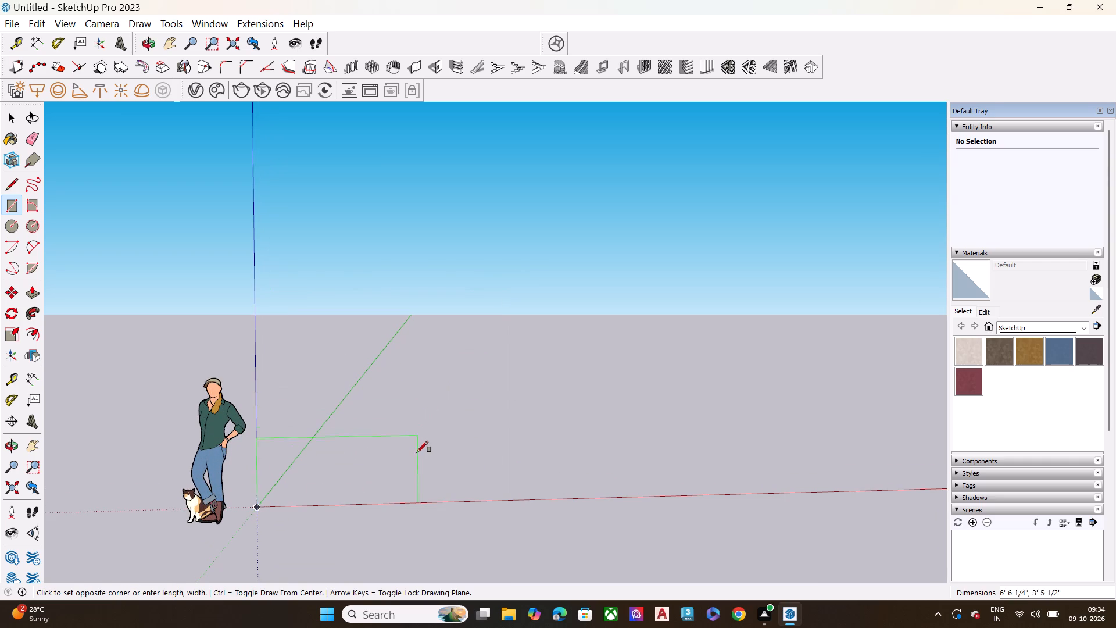
middle_drag(415, 467, 408, 544)
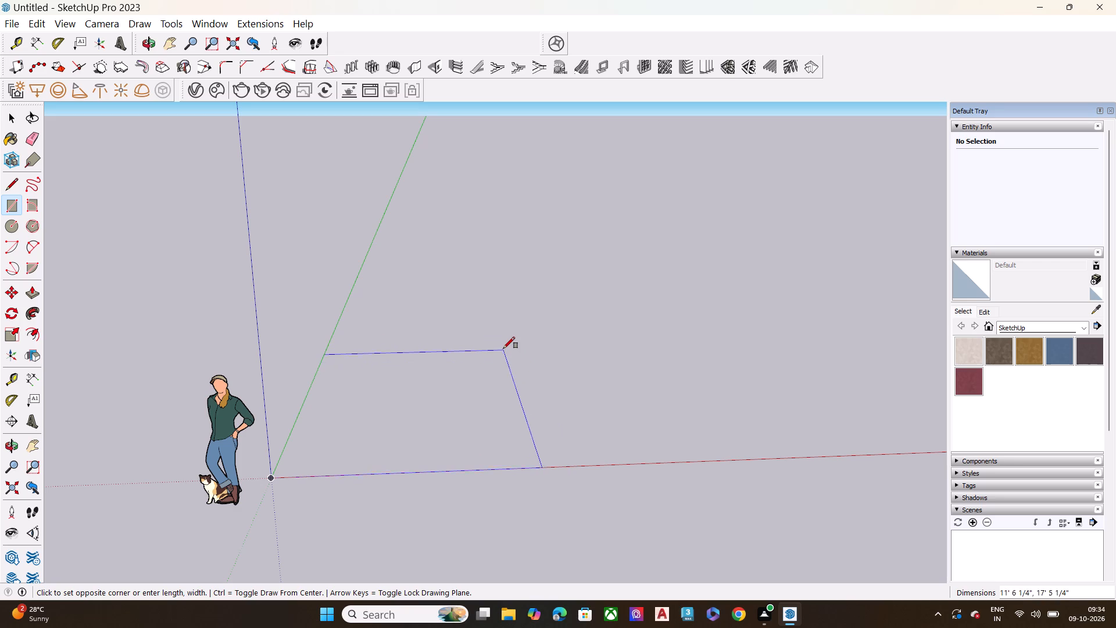
click(513, 340)
key(space)
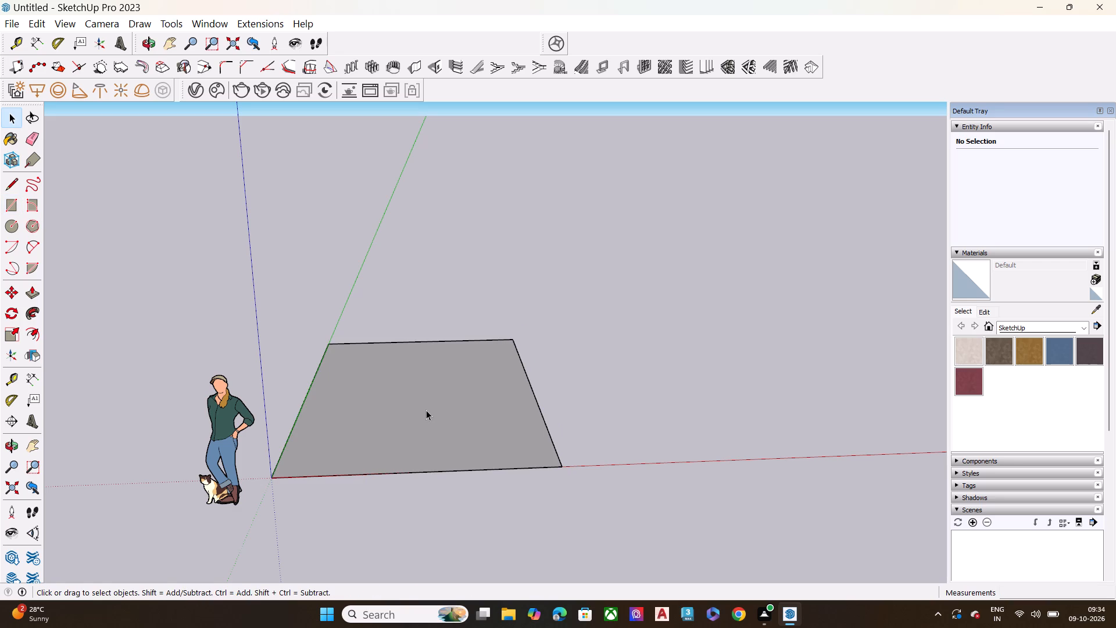
Push/Pull the ground rectangle upward into a box about 22 feet tall.
double_click(426, 410)
right_click(428, 409)
key(space)
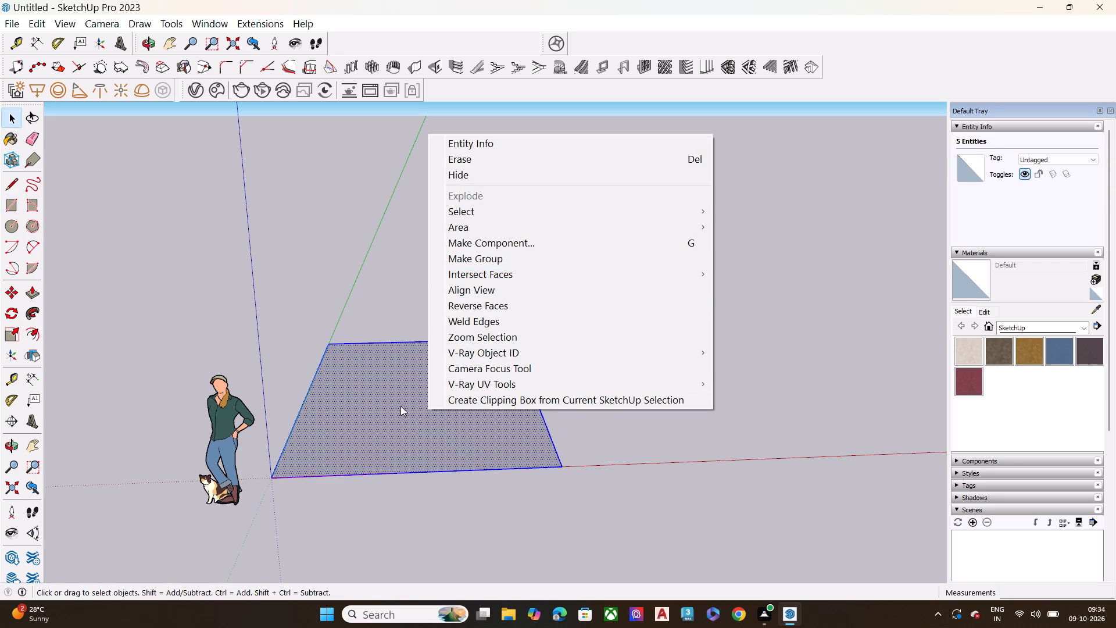
click(400, 416)
key(p)
click(405, 406)
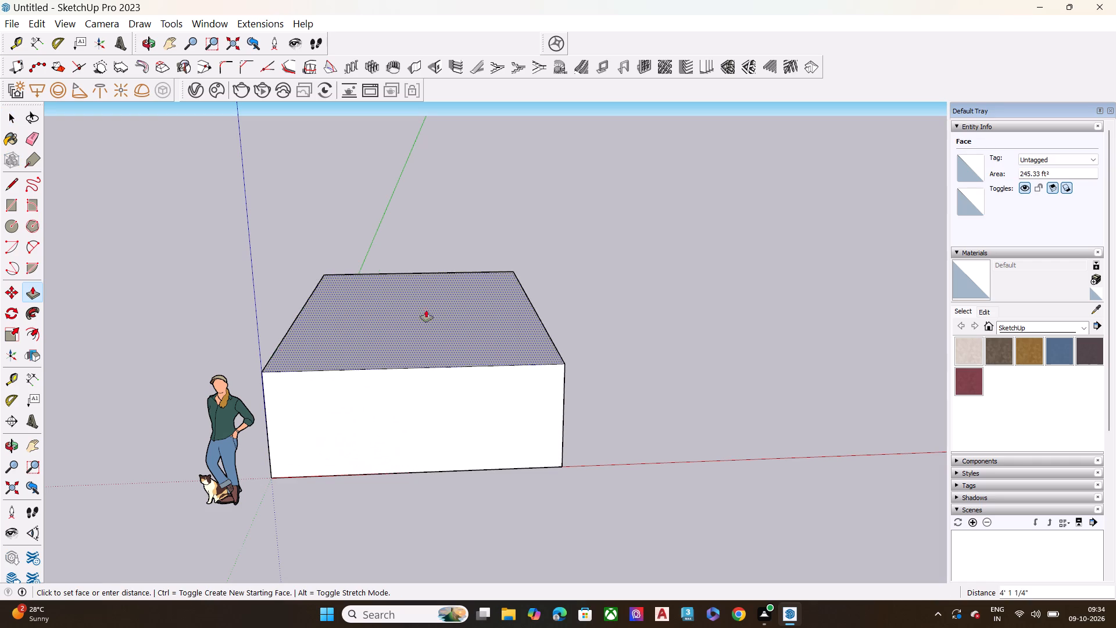
scroll(405, 191, down, 5)
scroll(406, 306, down, 5)
scroll(406, 313, up, 1)
scroll(406, 313, down, 7)
scroll(409, 345, up, 1)
scroll(409, 345, down, 3)
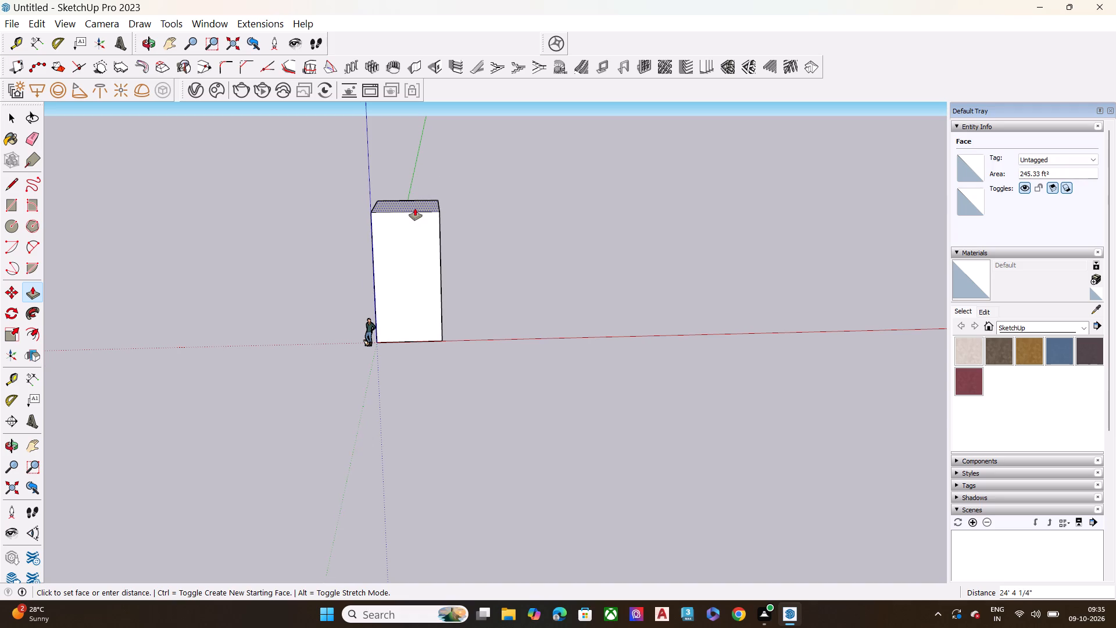
scroll(415, 209, up, 10)
middle_drag(411, 215, 410, 142)
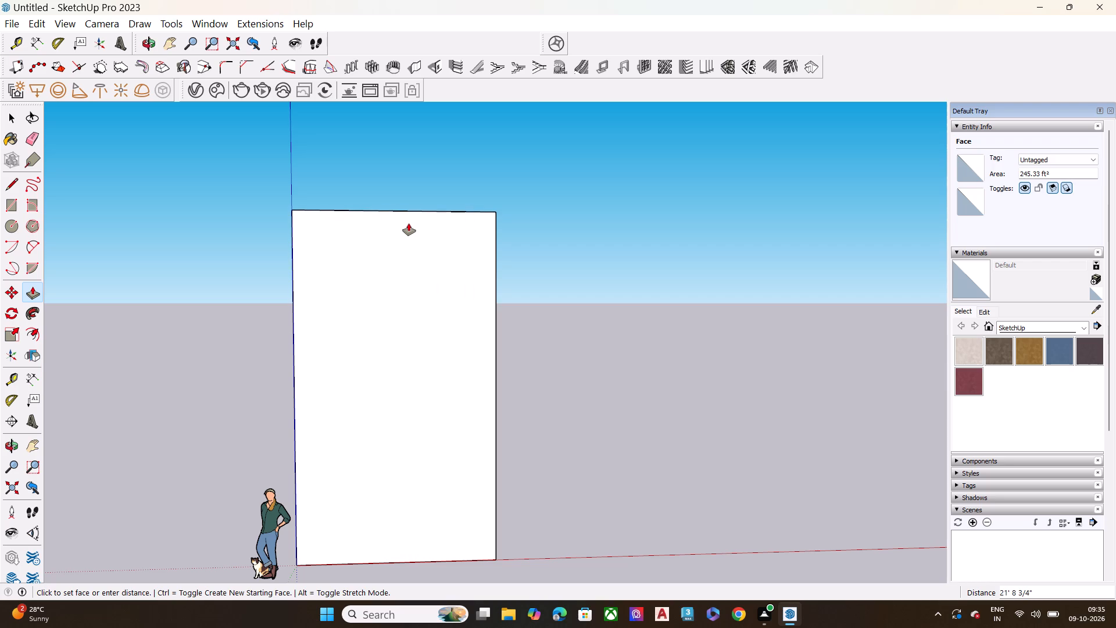
click(409, 222)
key(space)
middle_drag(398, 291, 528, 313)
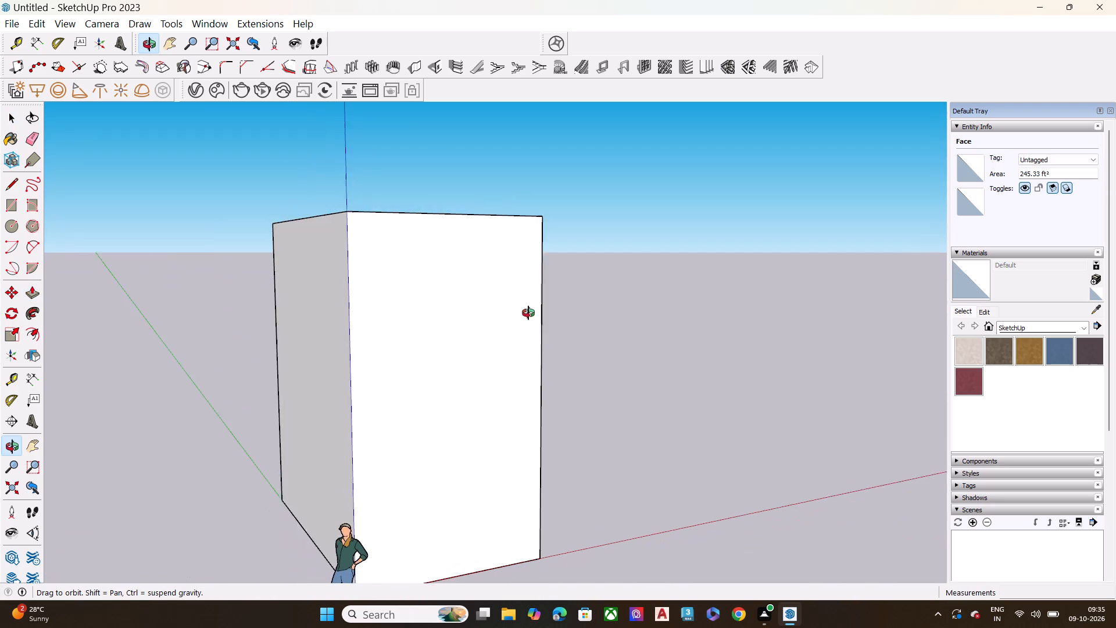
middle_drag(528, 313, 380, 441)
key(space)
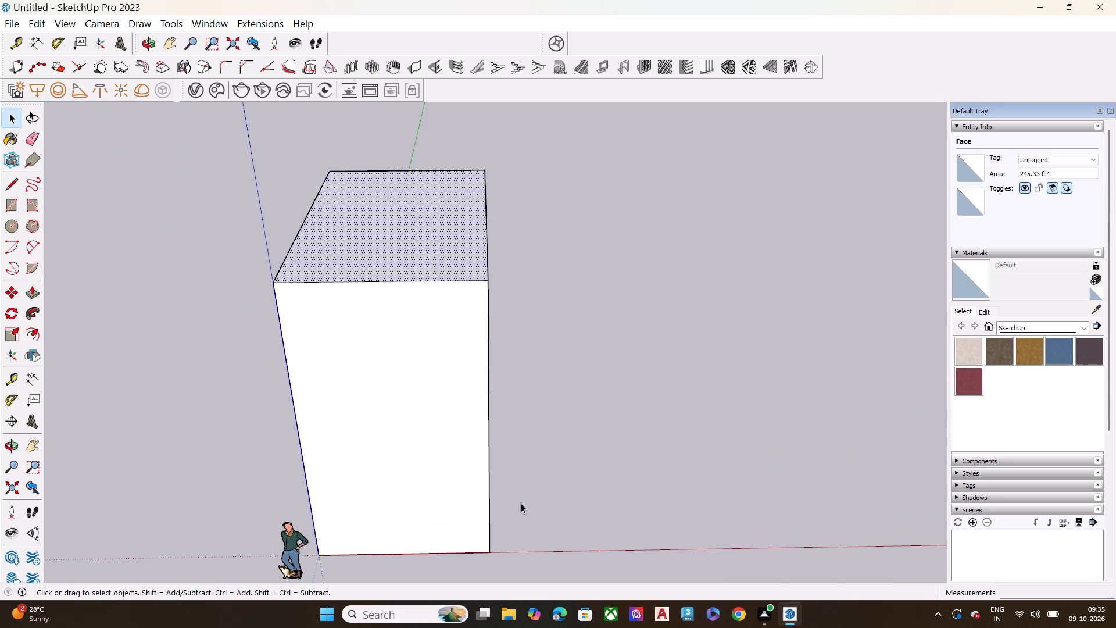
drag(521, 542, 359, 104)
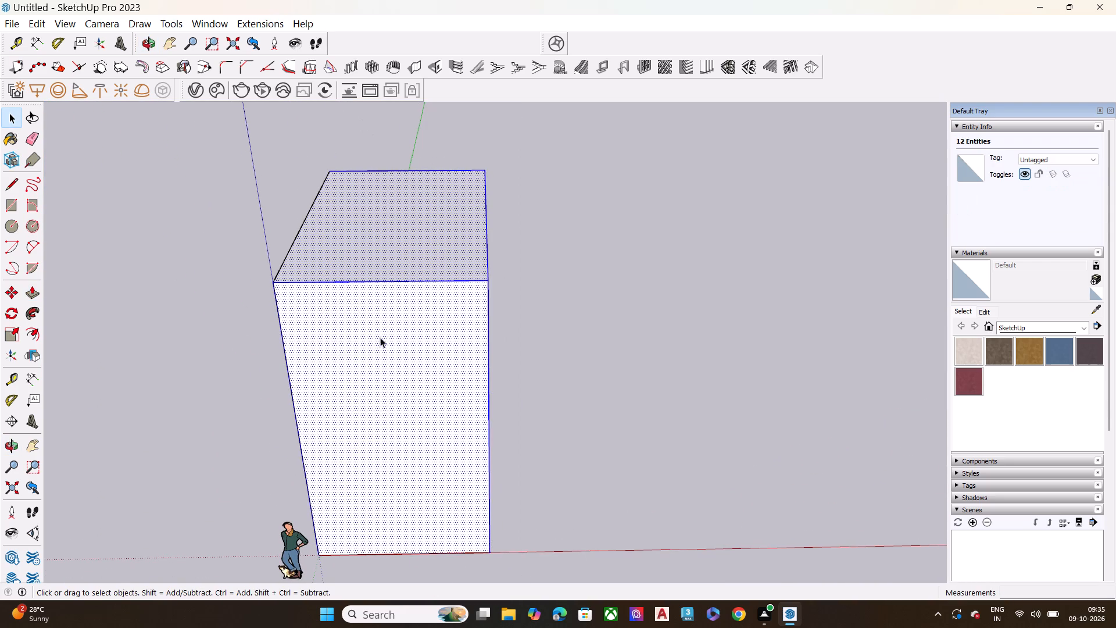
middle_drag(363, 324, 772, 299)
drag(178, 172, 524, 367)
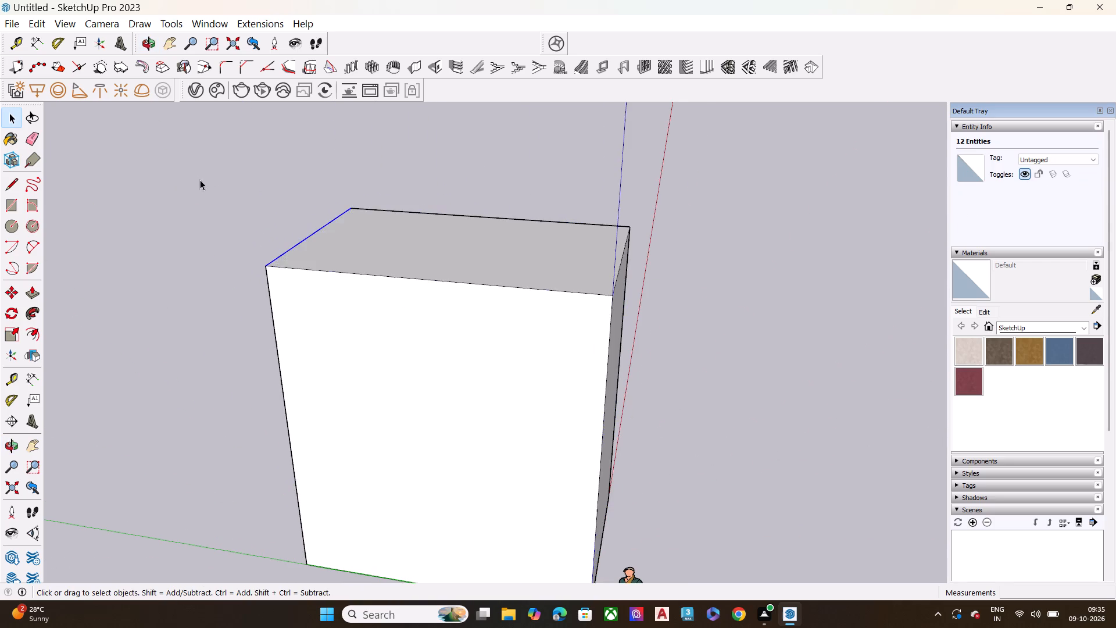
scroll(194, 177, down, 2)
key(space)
Delete the default human figure component standing beside the origin.
middle_drag(331, 289, 0, 155)
scroll(352, 354, down, 8)
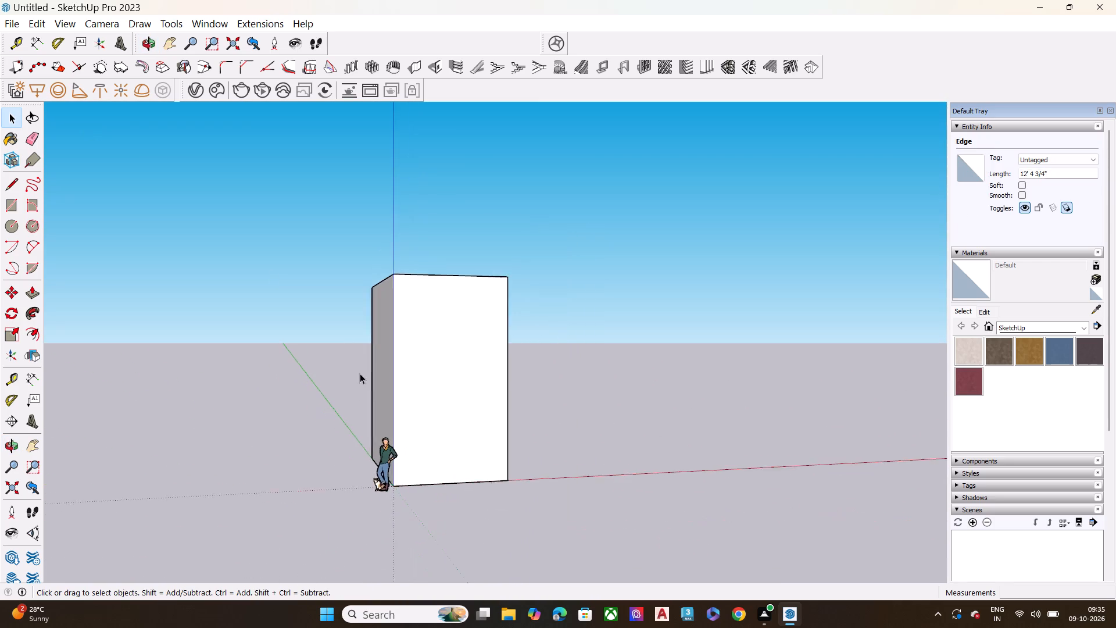
middle_drag(371, 423, 114, 470)
scroll(406, 434, up, 12)
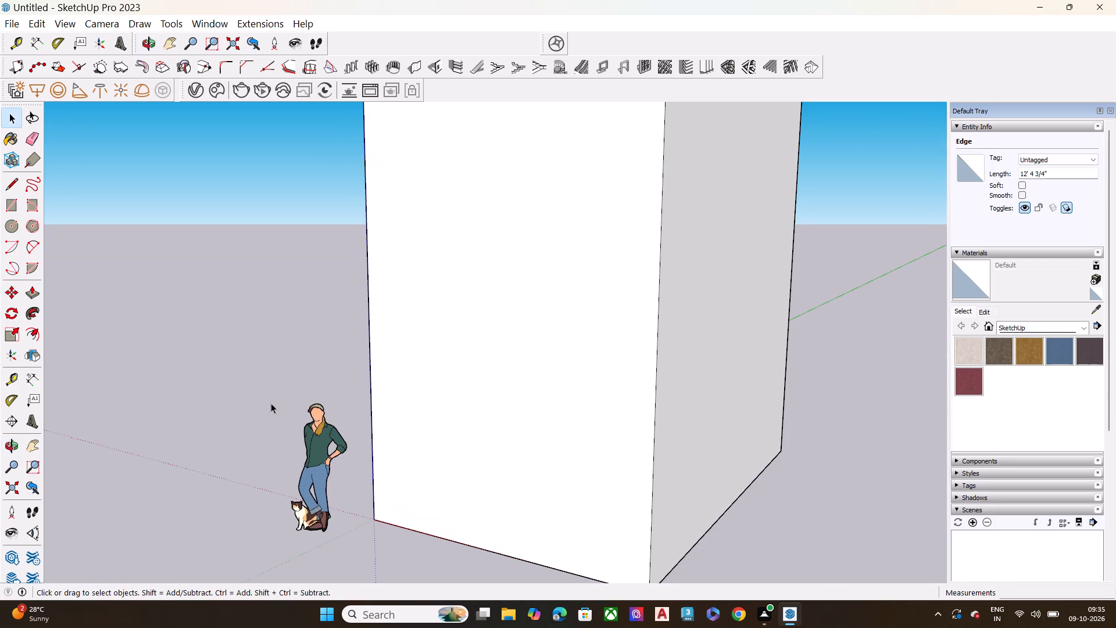
drag(268, 395, 358, 534)
key(Delete)
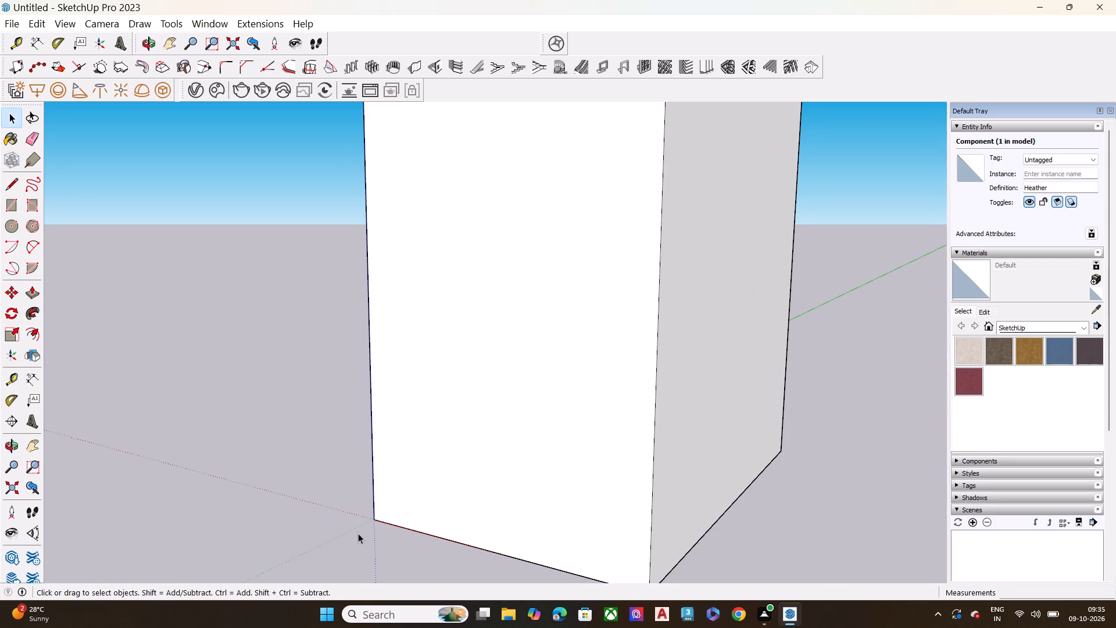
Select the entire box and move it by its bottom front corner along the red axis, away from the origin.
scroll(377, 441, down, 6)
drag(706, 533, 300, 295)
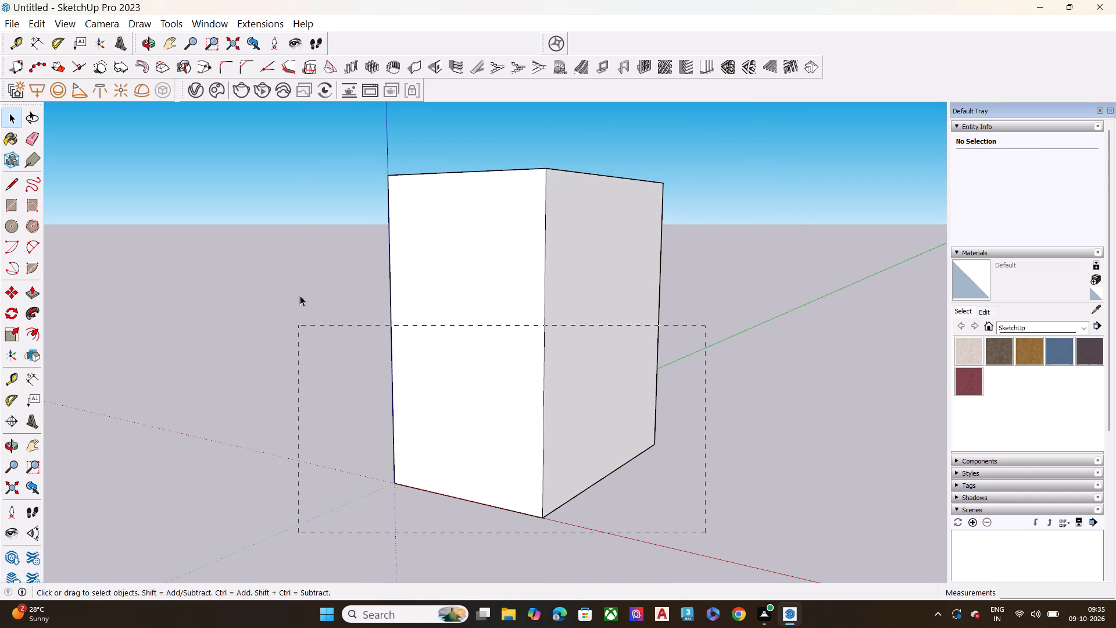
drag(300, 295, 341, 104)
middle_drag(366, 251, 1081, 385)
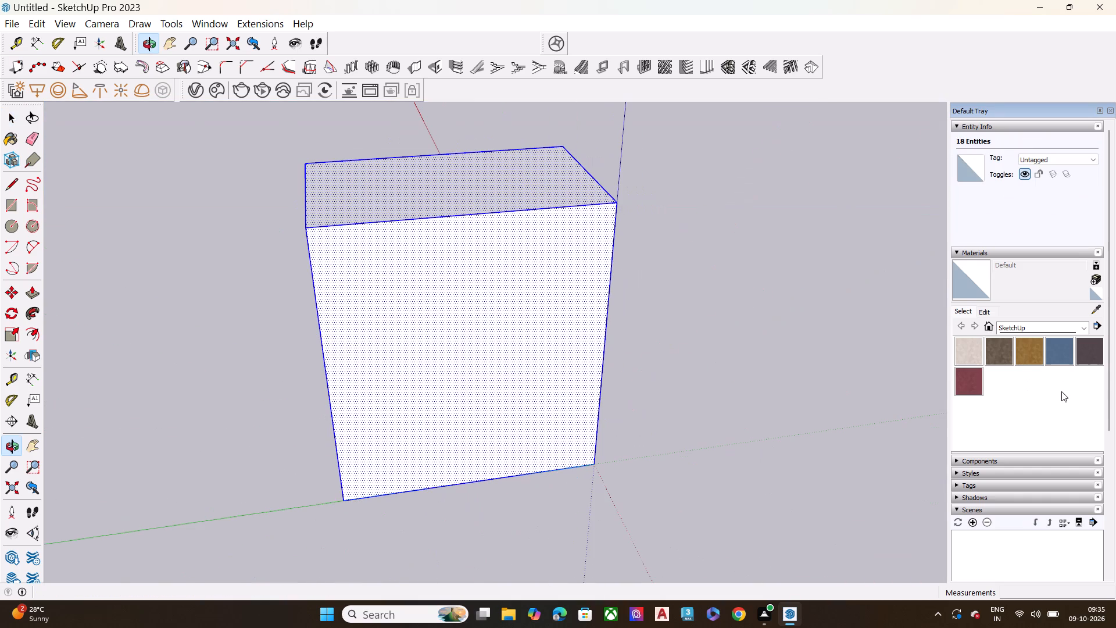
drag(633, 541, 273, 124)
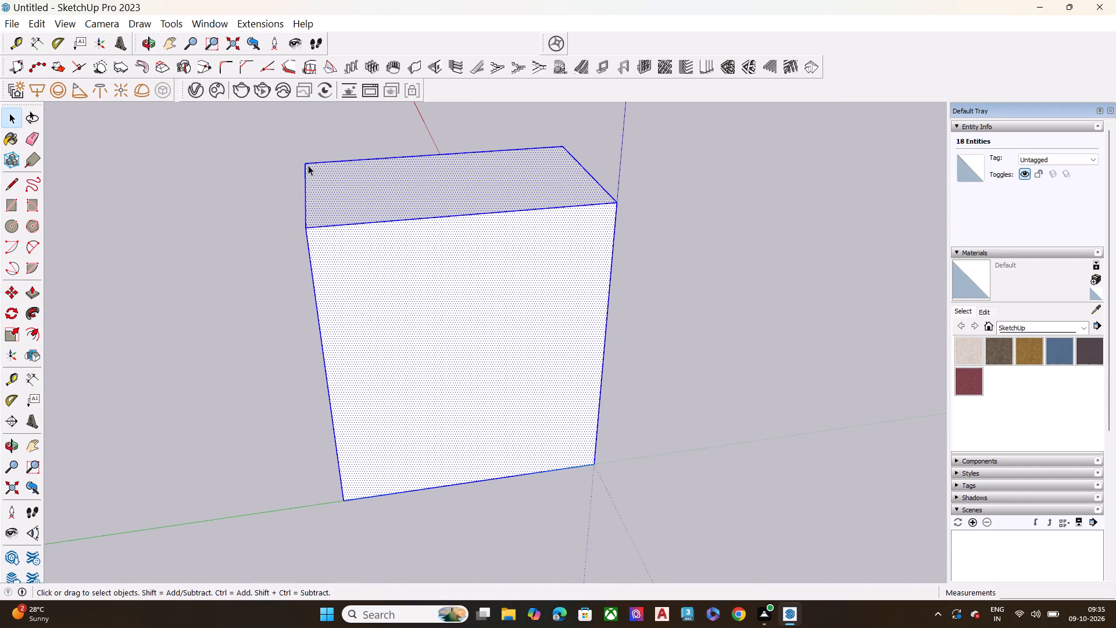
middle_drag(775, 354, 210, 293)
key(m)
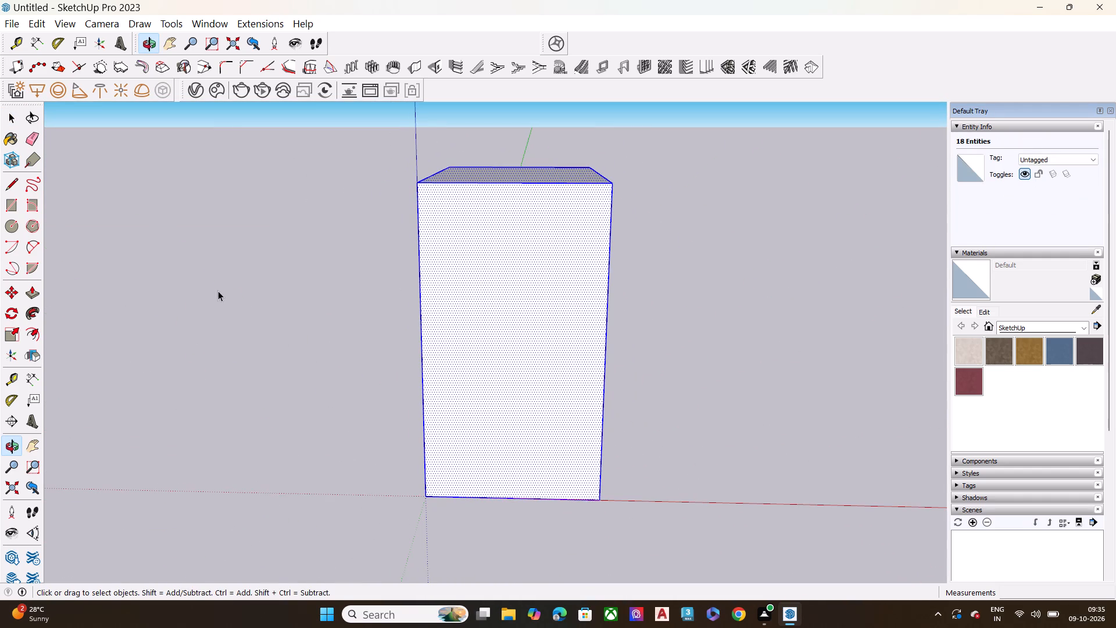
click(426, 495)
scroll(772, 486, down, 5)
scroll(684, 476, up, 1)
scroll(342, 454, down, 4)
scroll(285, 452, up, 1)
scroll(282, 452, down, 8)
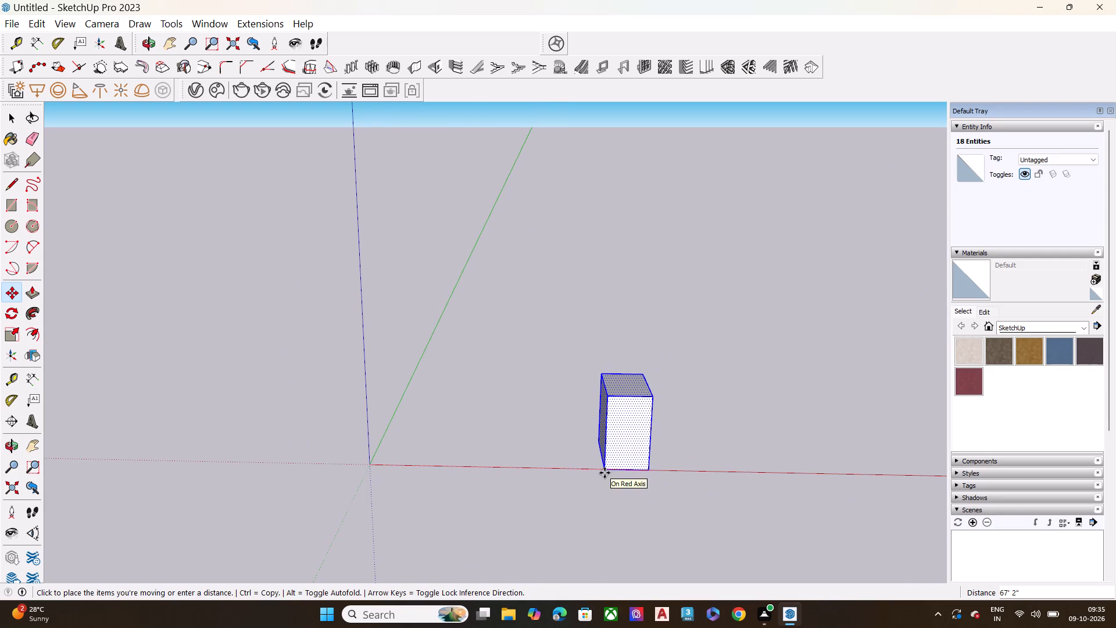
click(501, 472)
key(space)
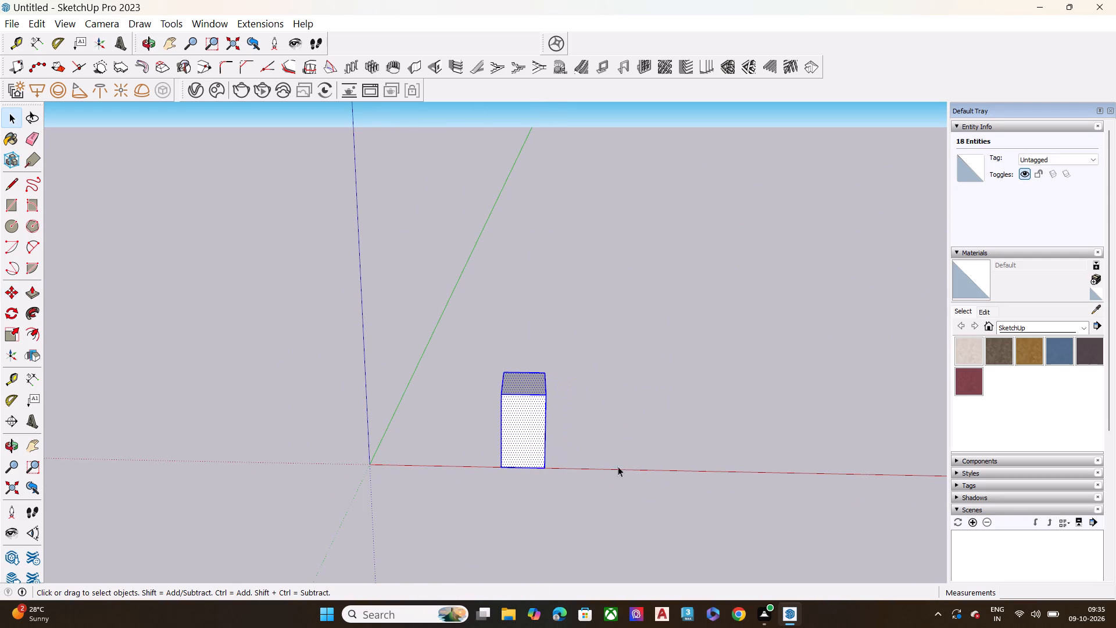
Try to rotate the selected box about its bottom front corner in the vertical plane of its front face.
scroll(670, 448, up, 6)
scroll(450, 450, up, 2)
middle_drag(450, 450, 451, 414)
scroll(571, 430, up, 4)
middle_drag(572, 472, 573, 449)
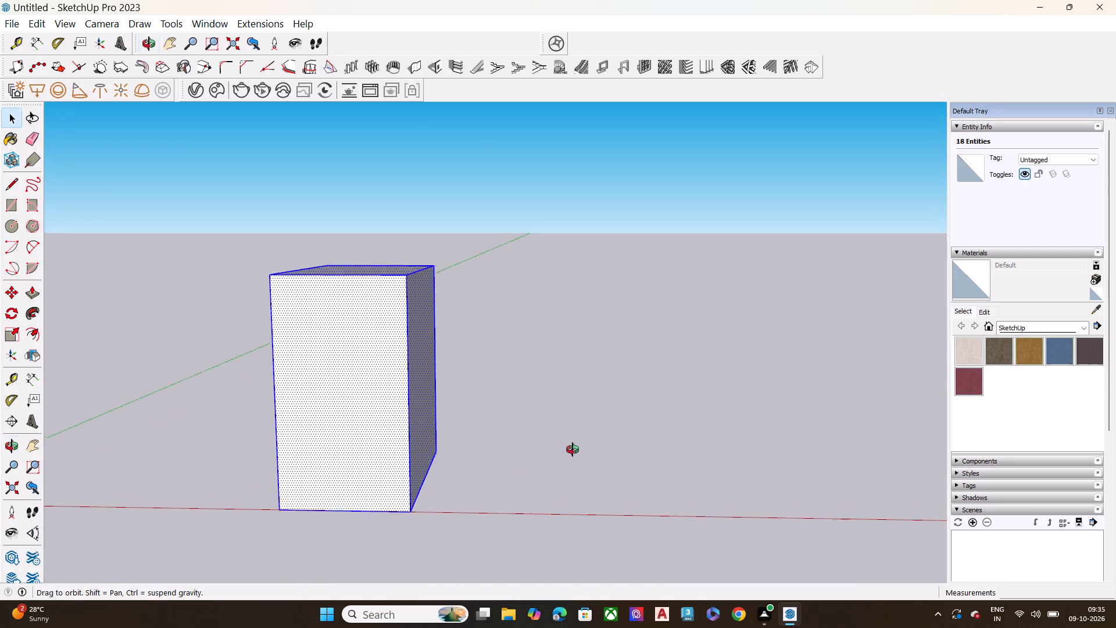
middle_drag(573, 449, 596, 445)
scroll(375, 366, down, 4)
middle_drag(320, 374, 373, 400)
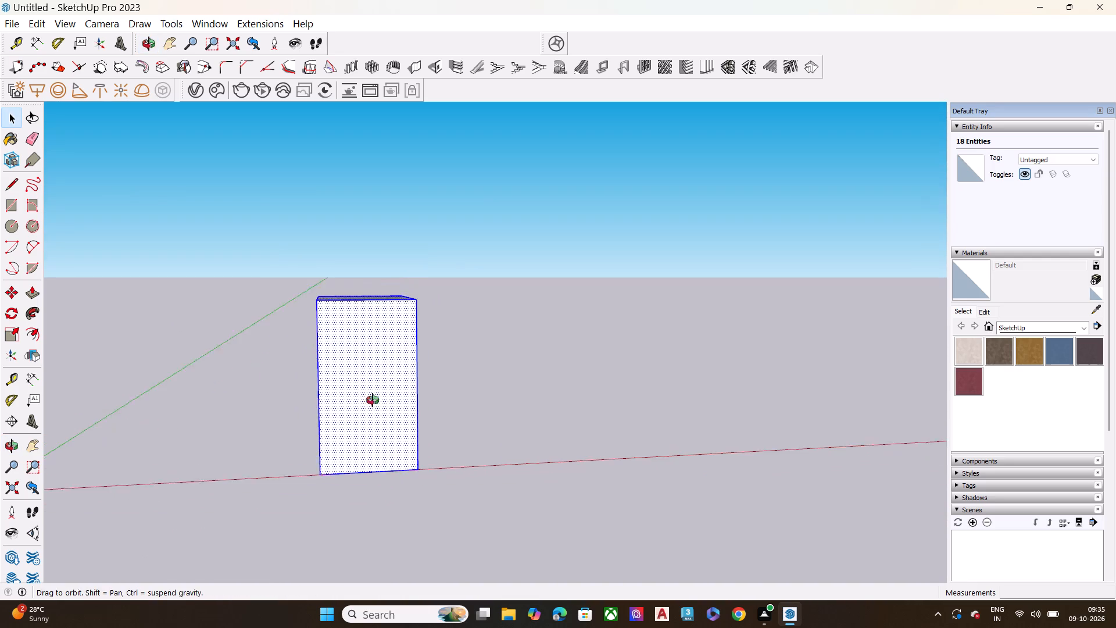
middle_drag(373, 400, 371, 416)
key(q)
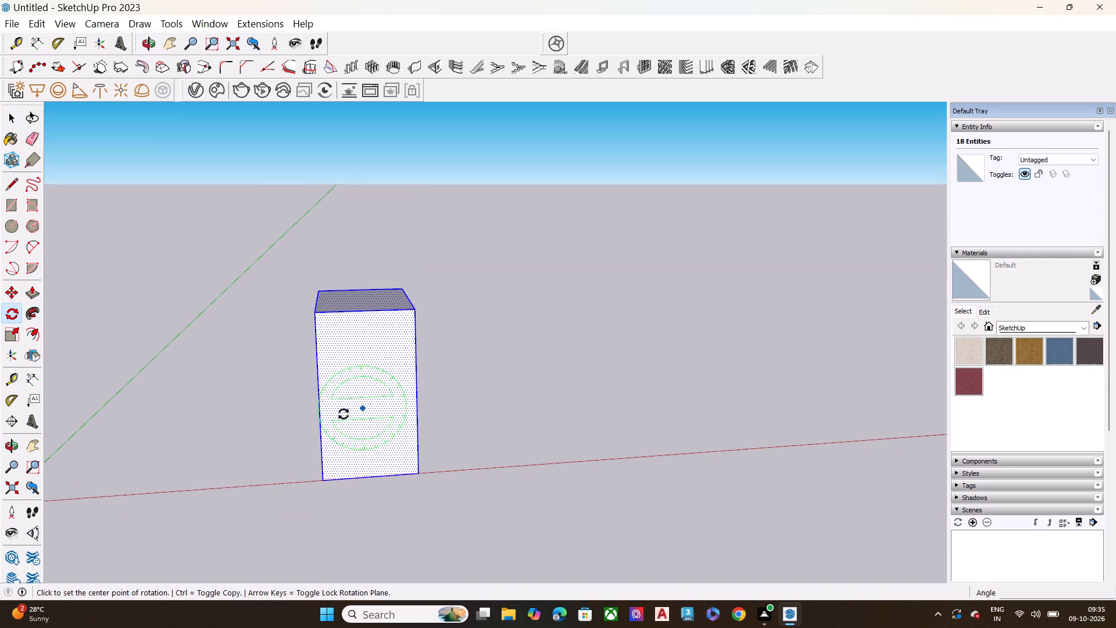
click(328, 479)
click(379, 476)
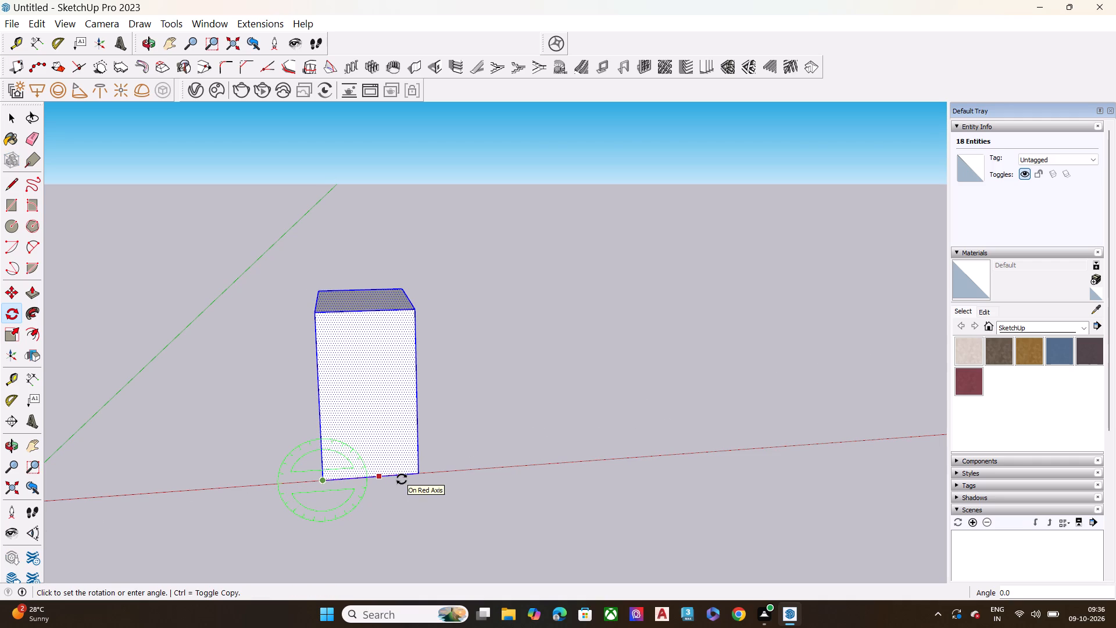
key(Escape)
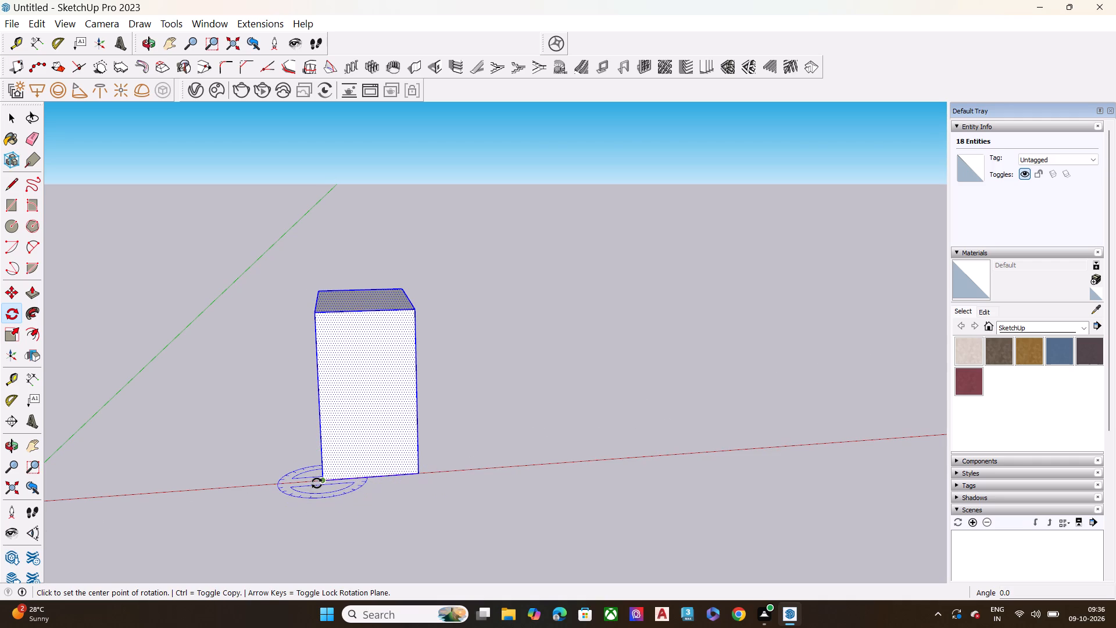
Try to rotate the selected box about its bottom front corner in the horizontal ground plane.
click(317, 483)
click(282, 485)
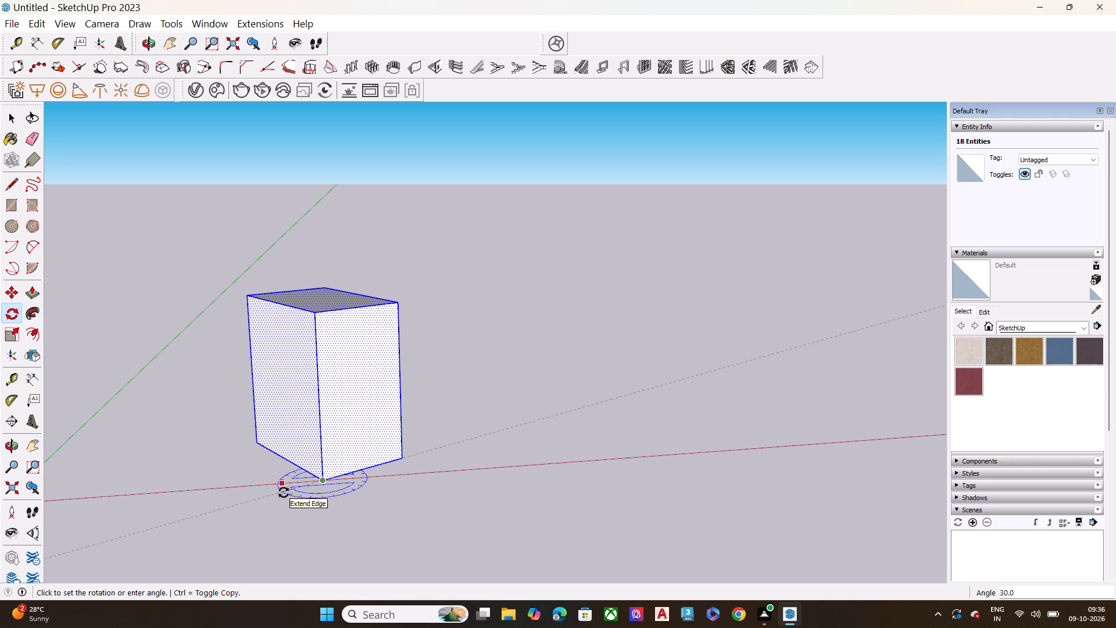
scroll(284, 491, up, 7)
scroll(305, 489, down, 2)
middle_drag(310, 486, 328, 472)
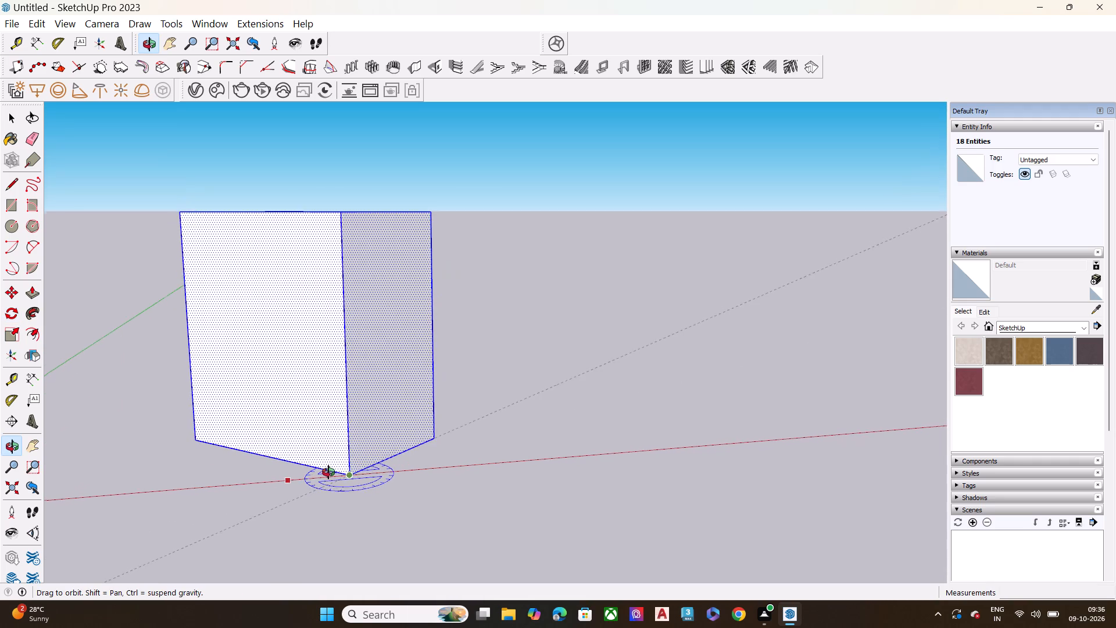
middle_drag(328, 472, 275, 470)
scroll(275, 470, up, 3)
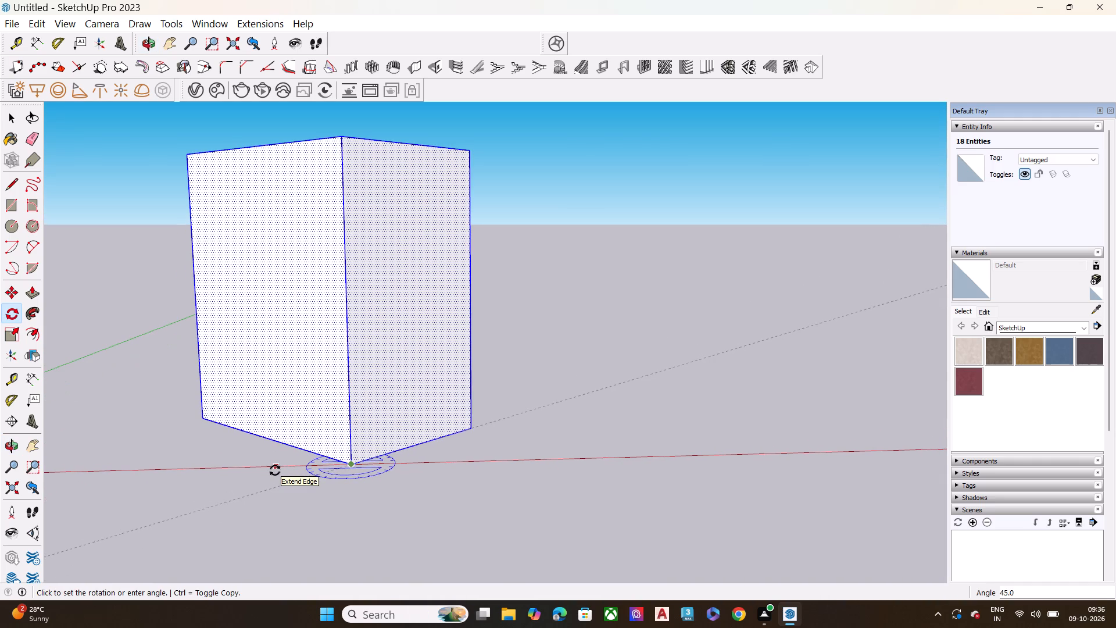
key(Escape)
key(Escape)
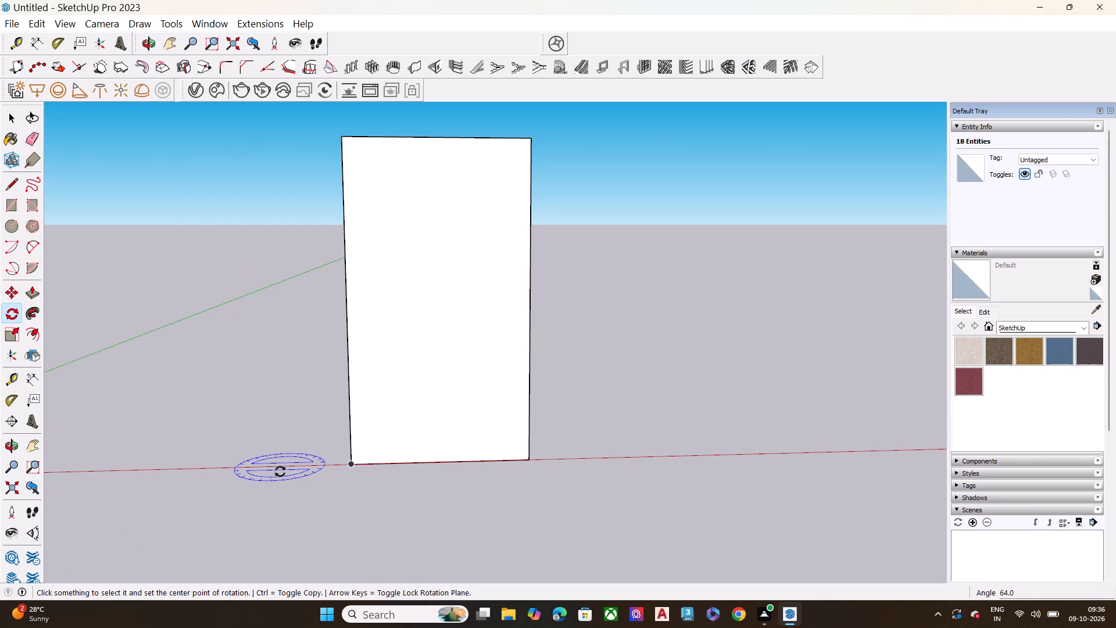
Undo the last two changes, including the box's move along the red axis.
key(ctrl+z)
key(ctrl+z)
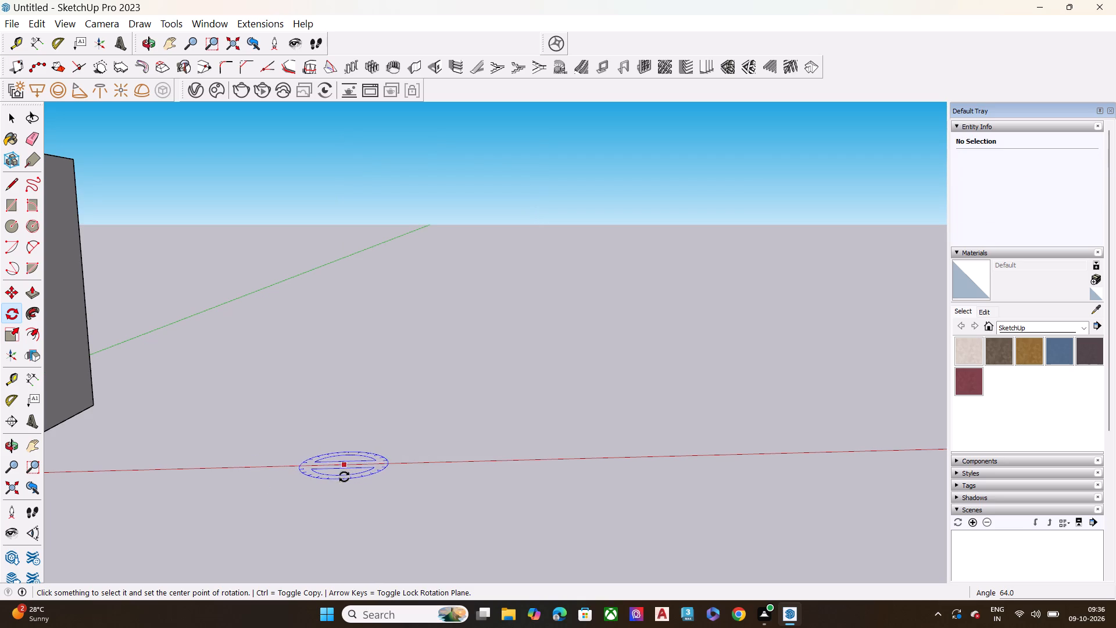
Undo the remaining earlier changes, back to before the practice box was modelled.
key(ctrl+z)
key(ctrl+z)
key(space)
scroll(404, 440, down, 5)
scroll(410, 449, up, 1)
scroll(414, 454, down, 12)
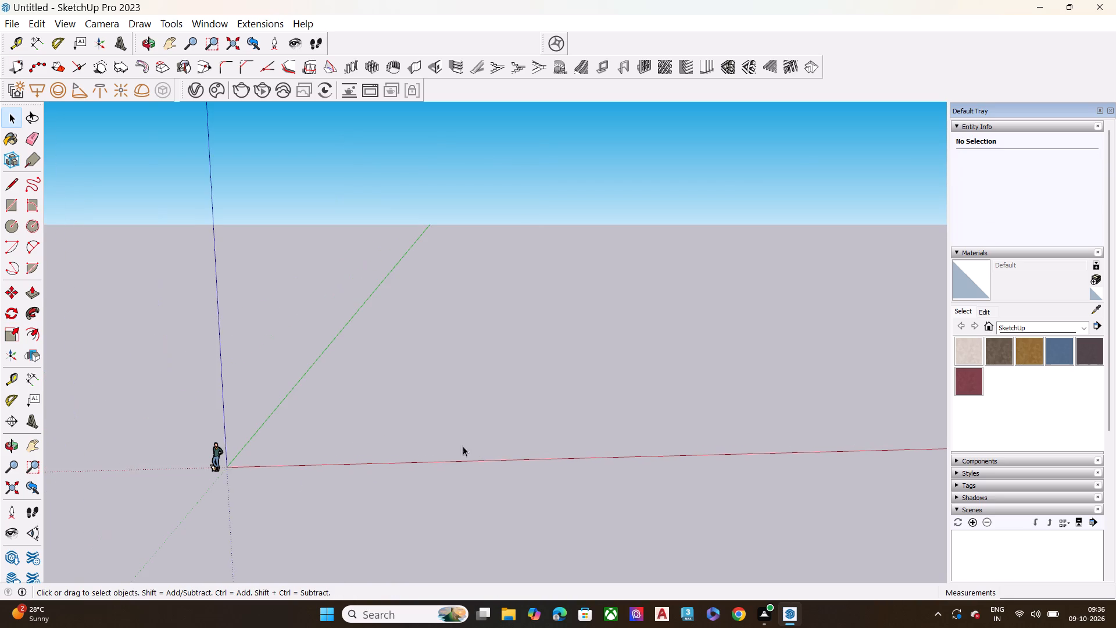
Select the scale figure beside the origin and delete it.
scroll(327, 451, up, 6)
drag(117, 433, 161, 486)
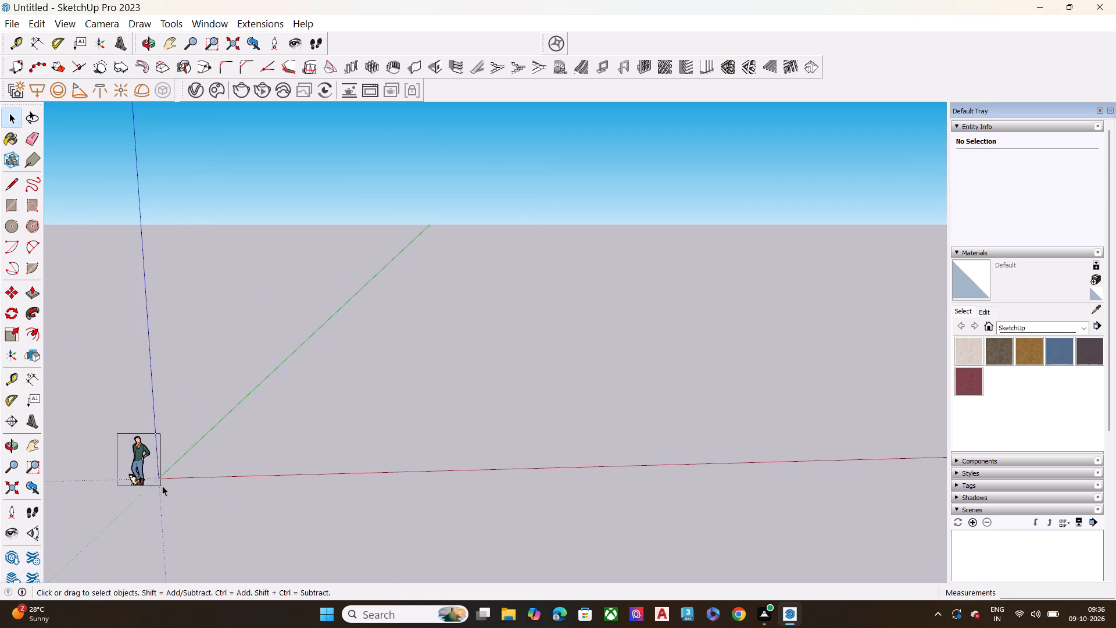
key(Delete)
drag(126, 424, 135, 422)
drag(135, 422, 158, 513)
key(Delete)
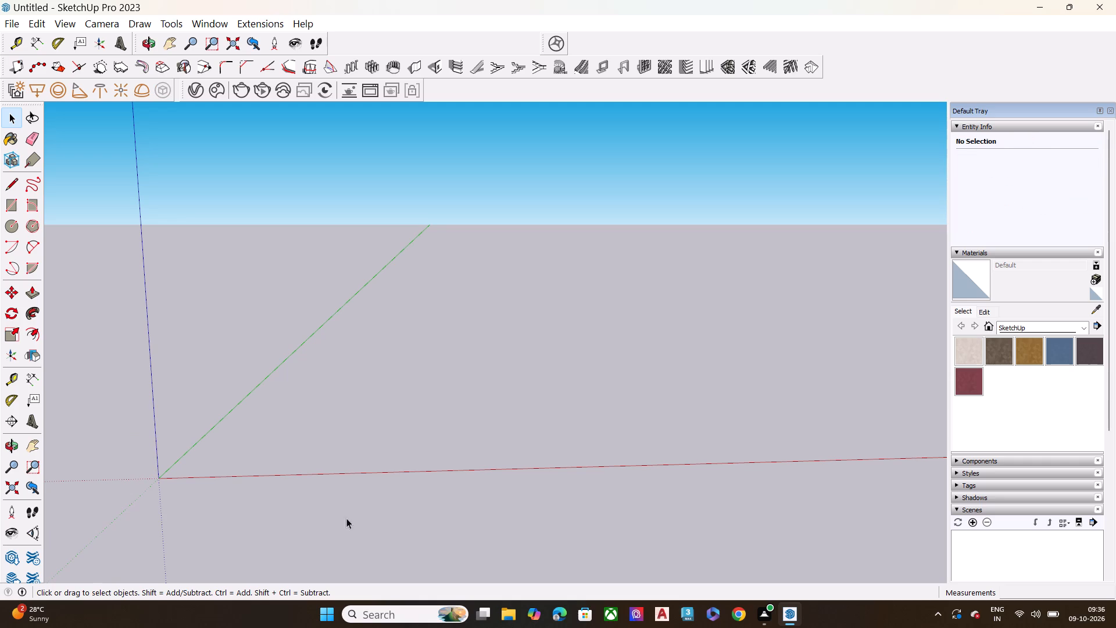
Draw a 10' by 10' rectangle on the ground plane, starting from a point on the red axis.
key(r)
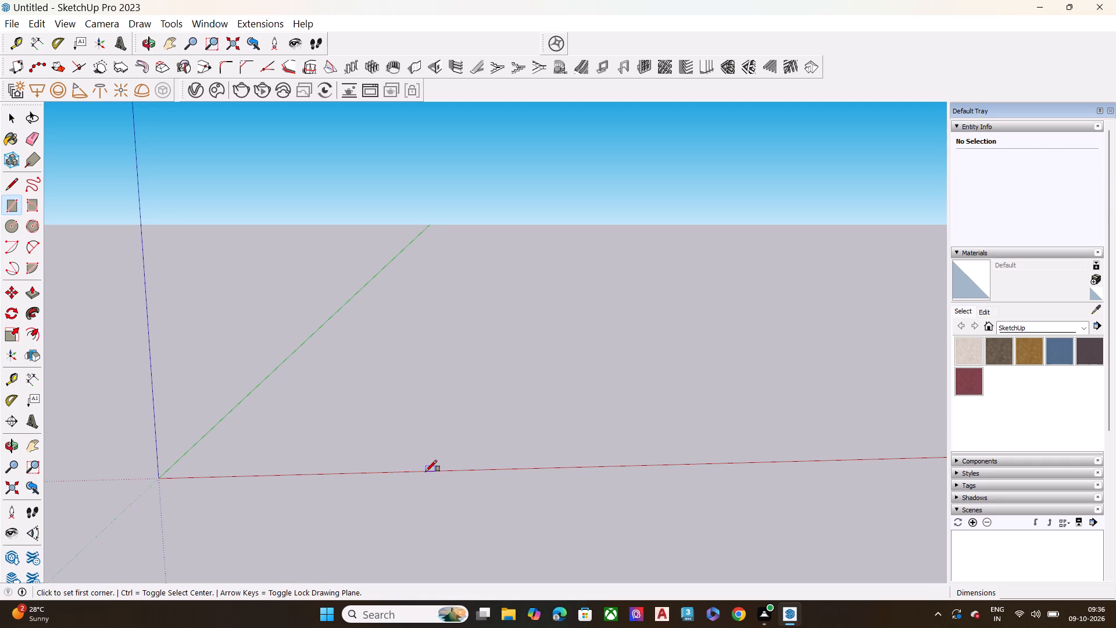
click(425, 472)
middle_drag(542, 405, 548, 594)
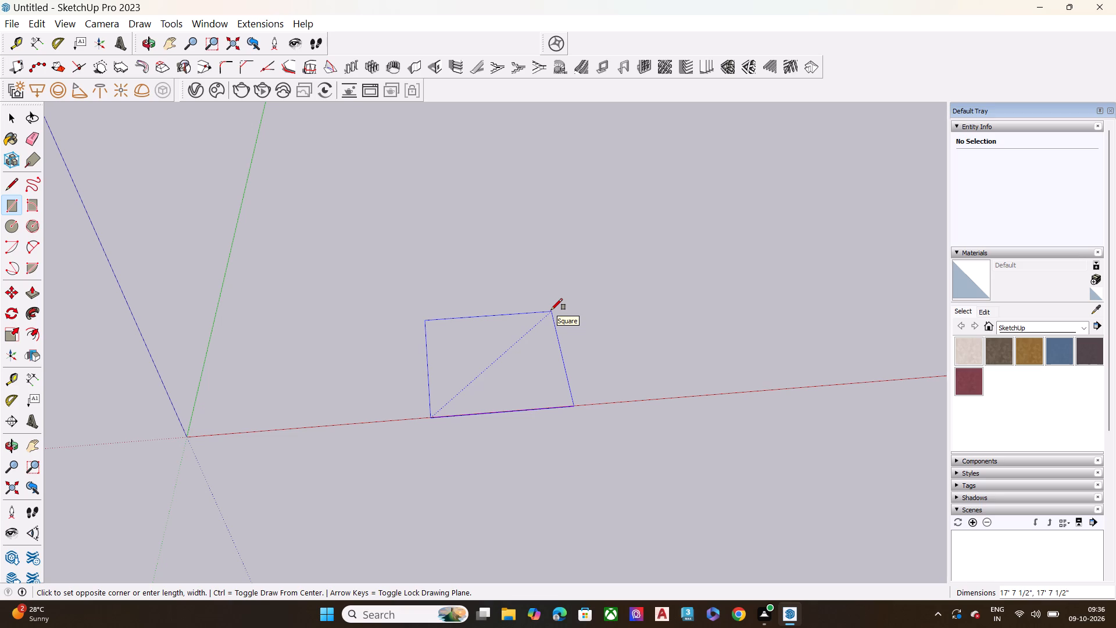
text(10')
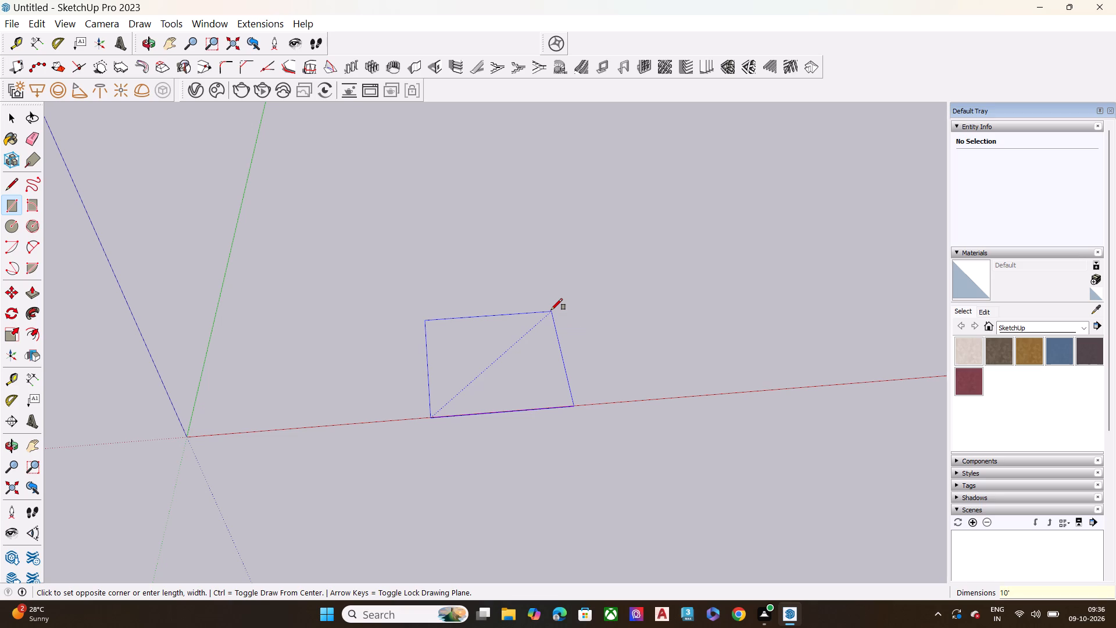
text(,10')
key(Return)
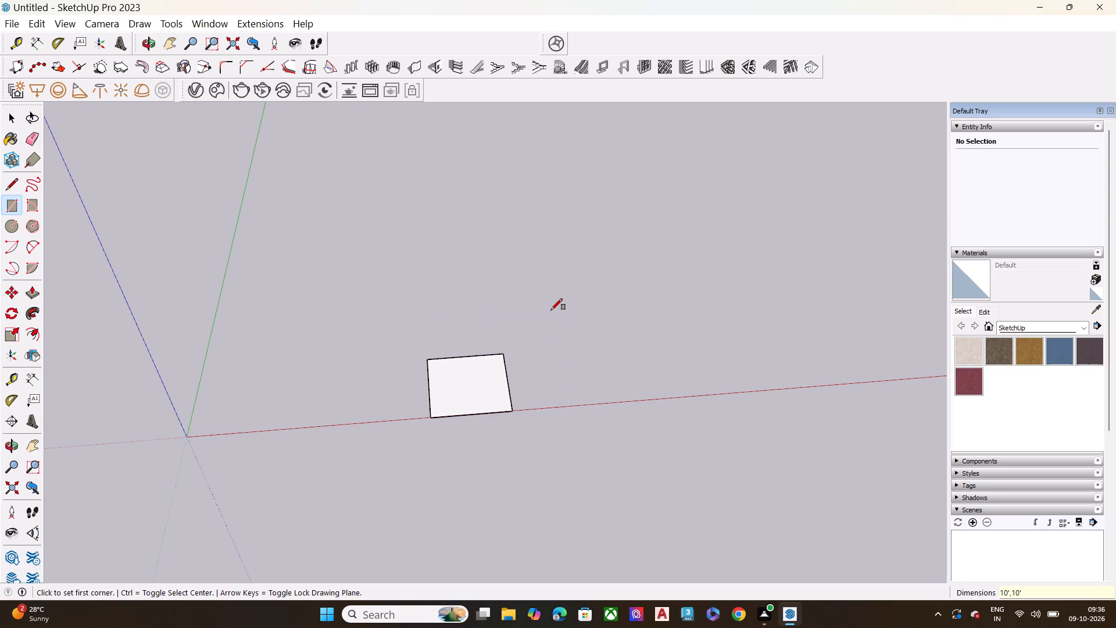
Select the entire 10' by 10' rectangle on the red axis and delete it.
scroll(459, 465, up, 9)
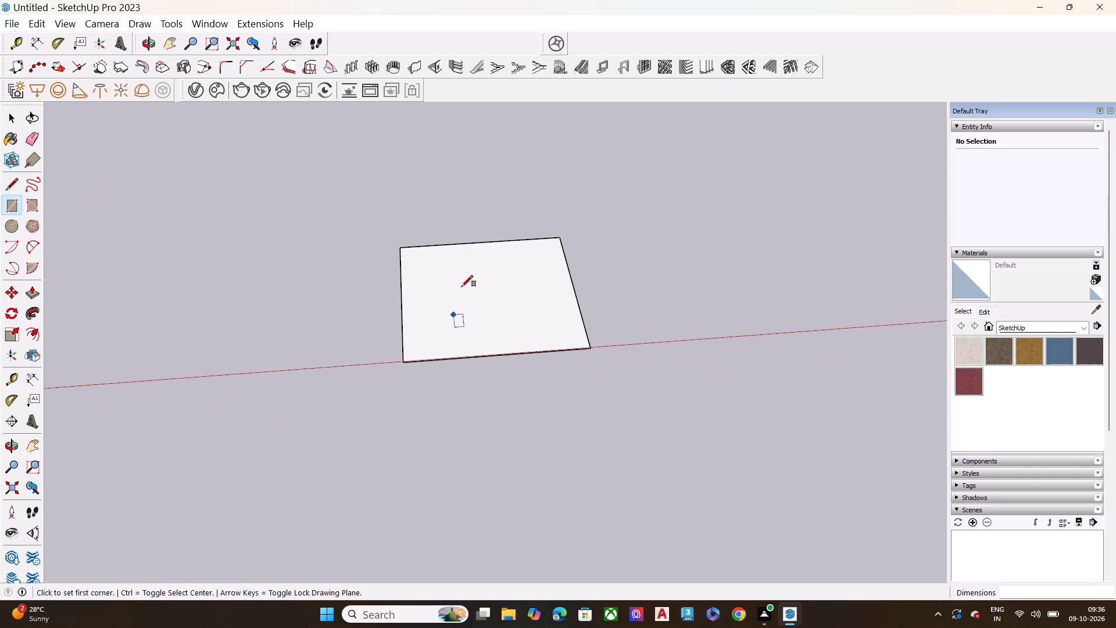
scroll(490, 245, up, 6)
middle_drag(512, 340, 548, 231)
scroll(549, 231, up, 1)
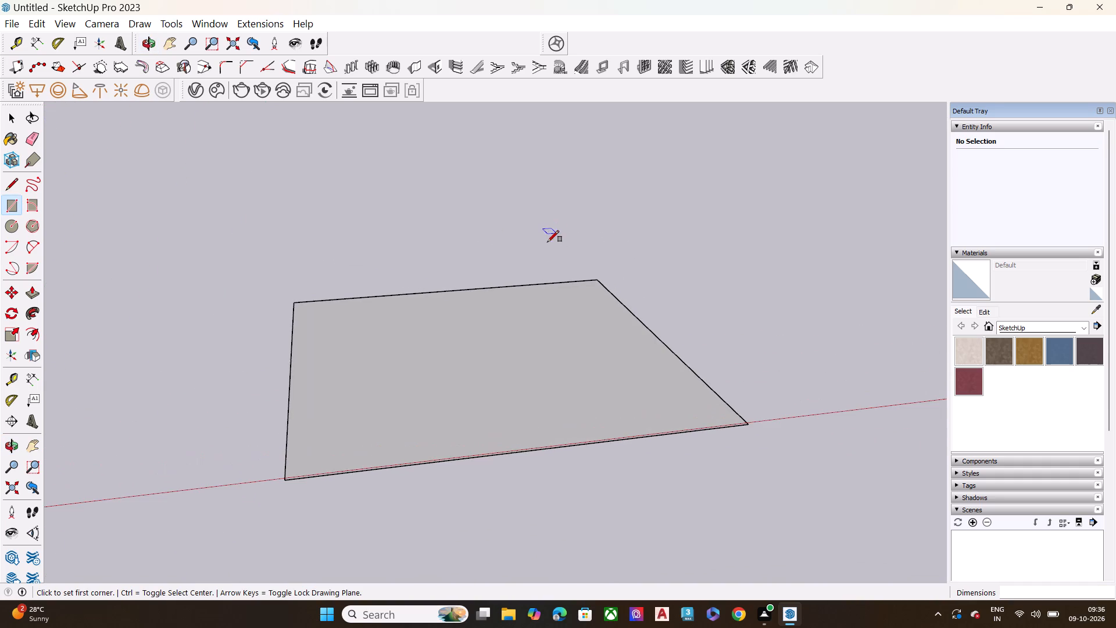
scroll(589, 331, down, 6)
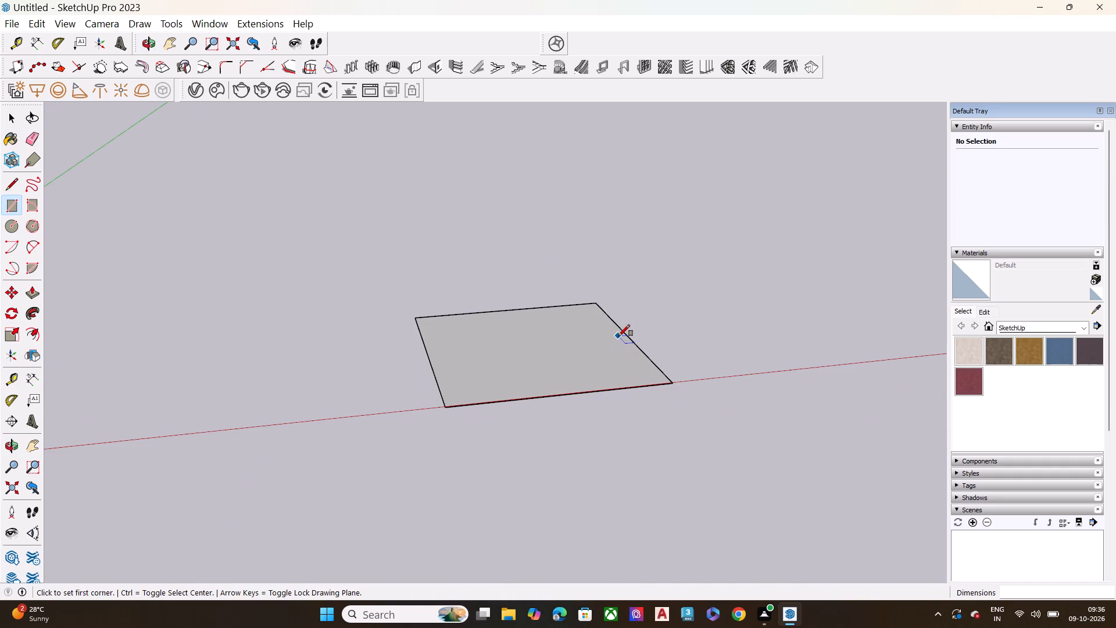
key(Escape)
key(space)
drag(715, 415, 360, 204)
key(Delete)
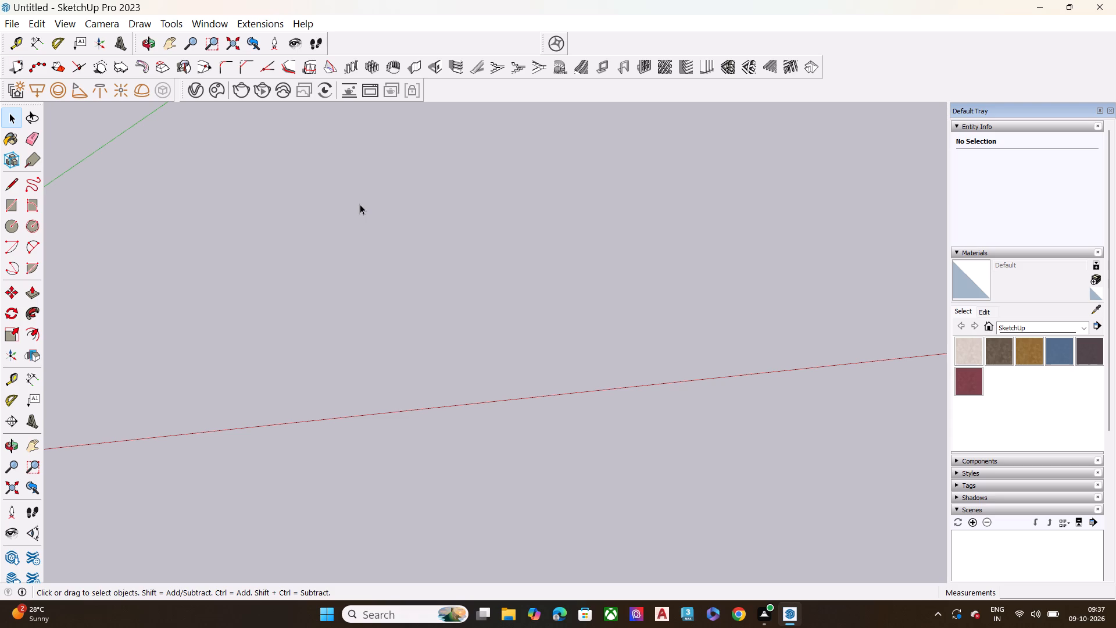
Start a new rectangle on the ground plane with its first corner on the red axis.
key(r)
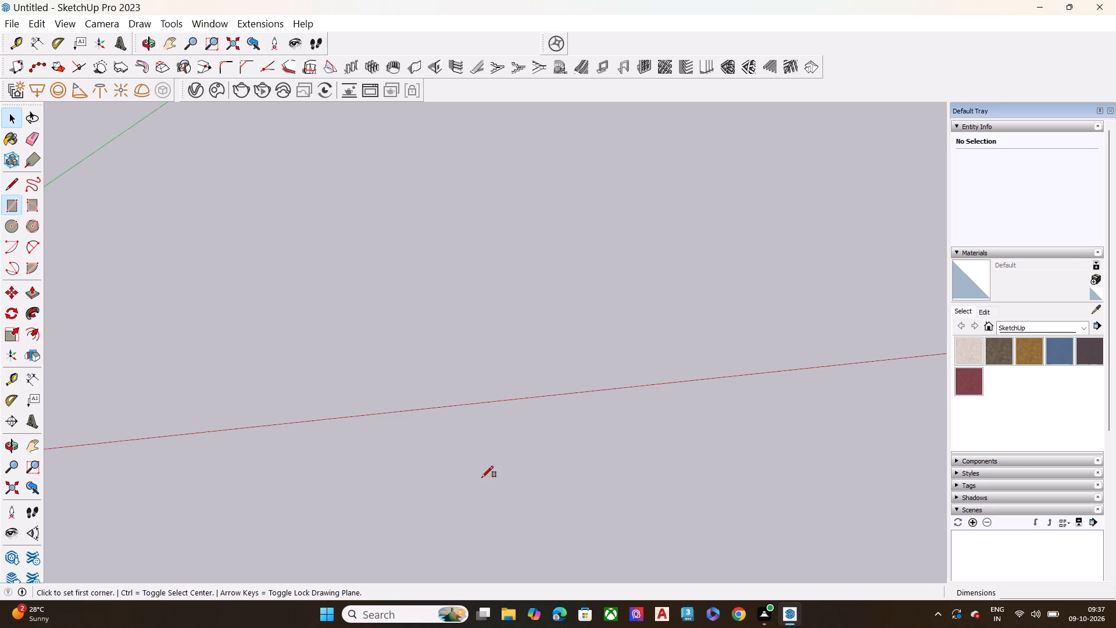
click(437, 409)
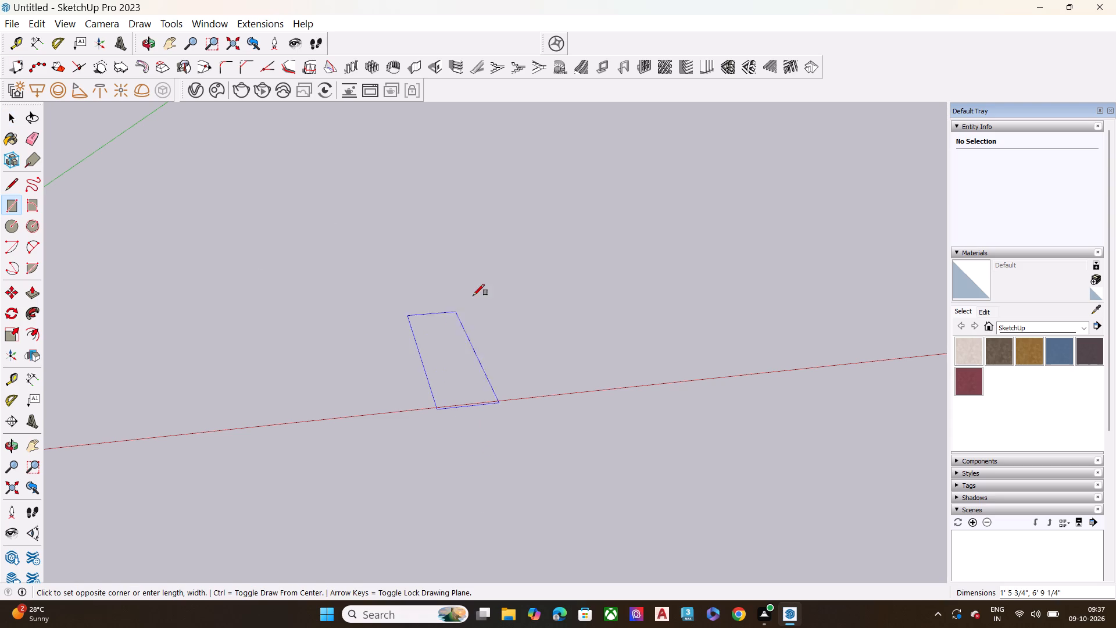
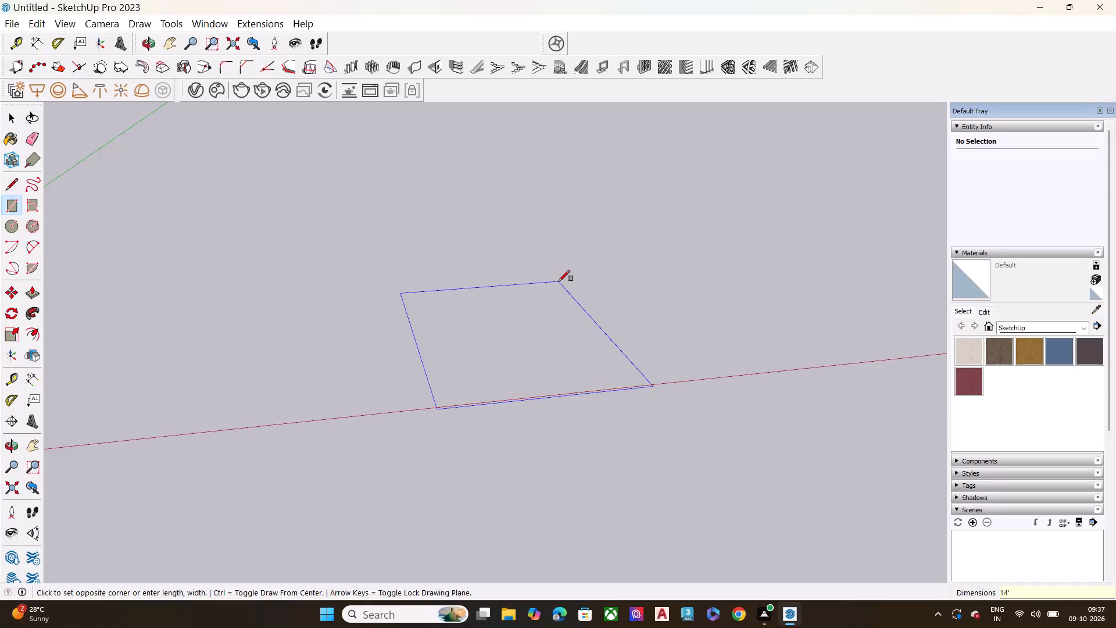
Complete the rectangle on the ground plane along the red axis at 14' by 14'.
text(.14')
key(Return)
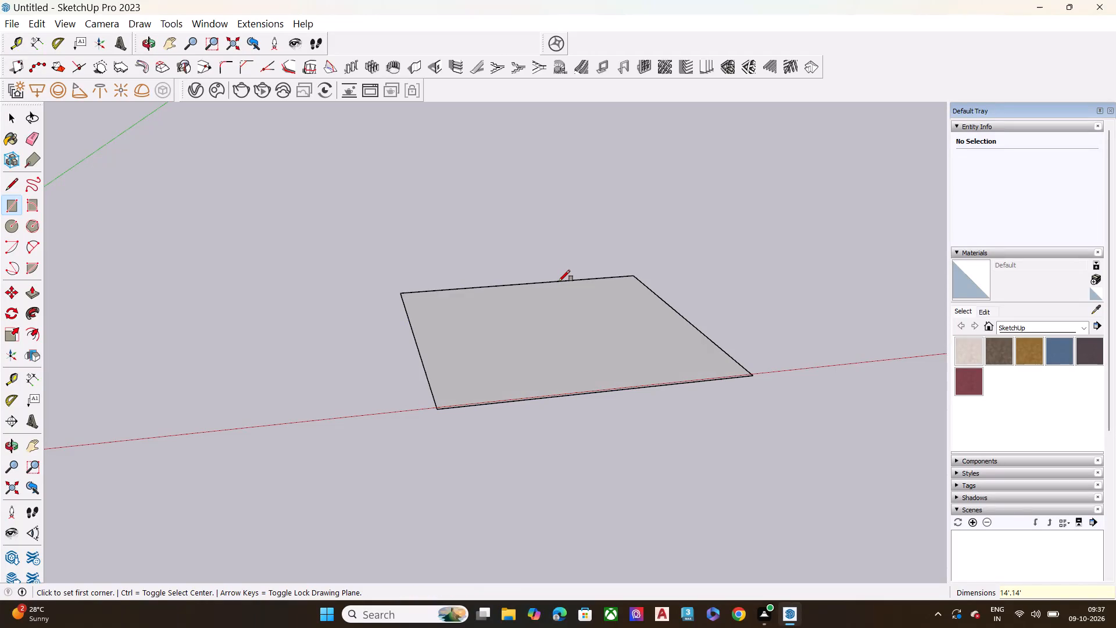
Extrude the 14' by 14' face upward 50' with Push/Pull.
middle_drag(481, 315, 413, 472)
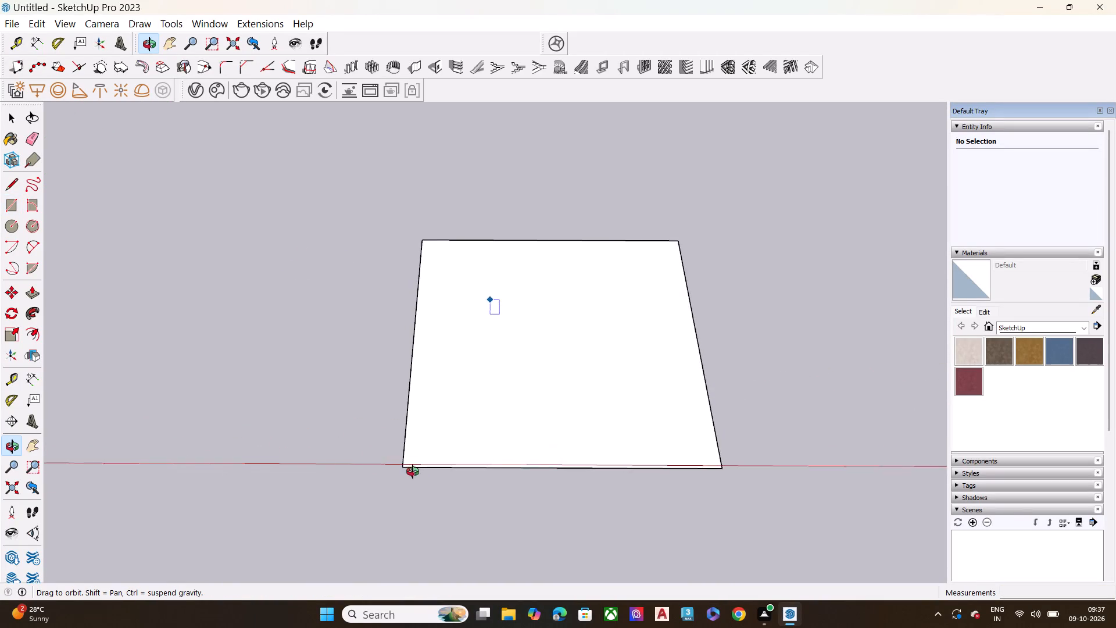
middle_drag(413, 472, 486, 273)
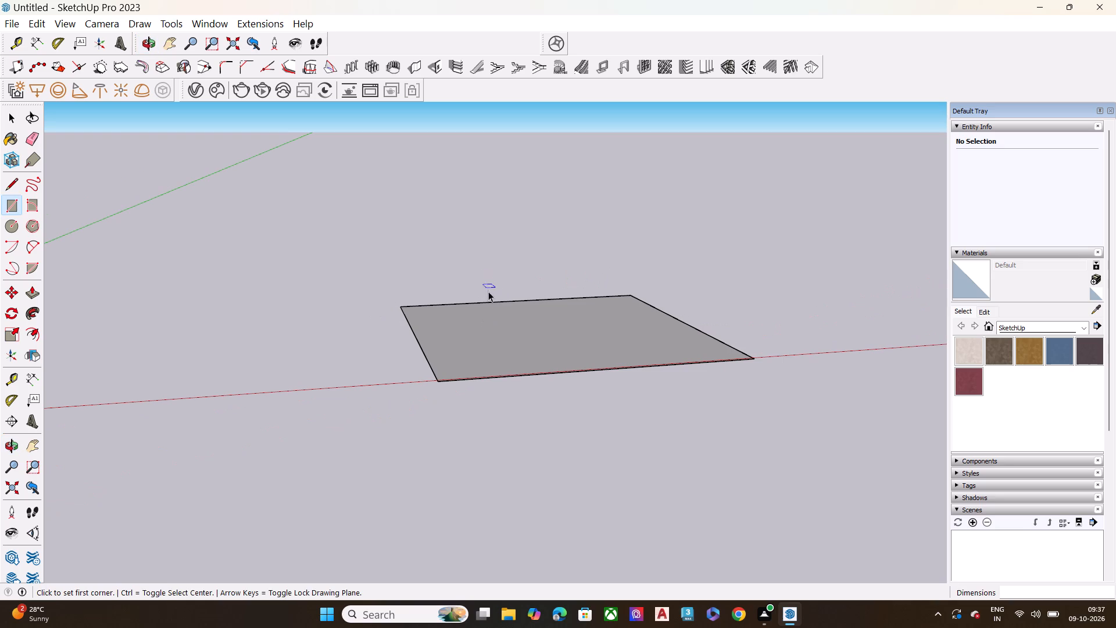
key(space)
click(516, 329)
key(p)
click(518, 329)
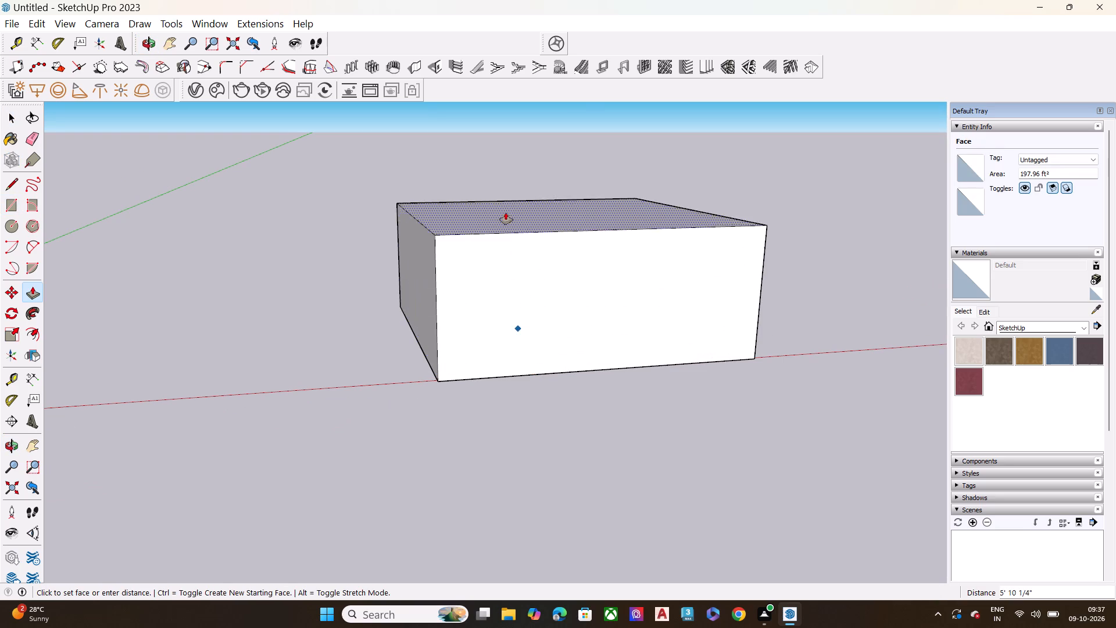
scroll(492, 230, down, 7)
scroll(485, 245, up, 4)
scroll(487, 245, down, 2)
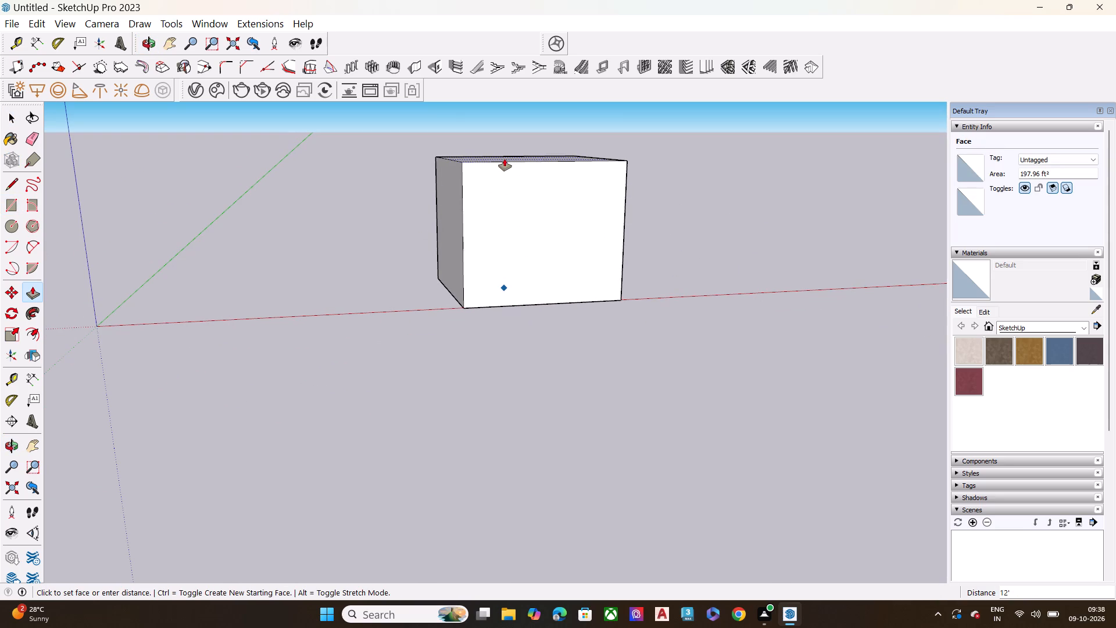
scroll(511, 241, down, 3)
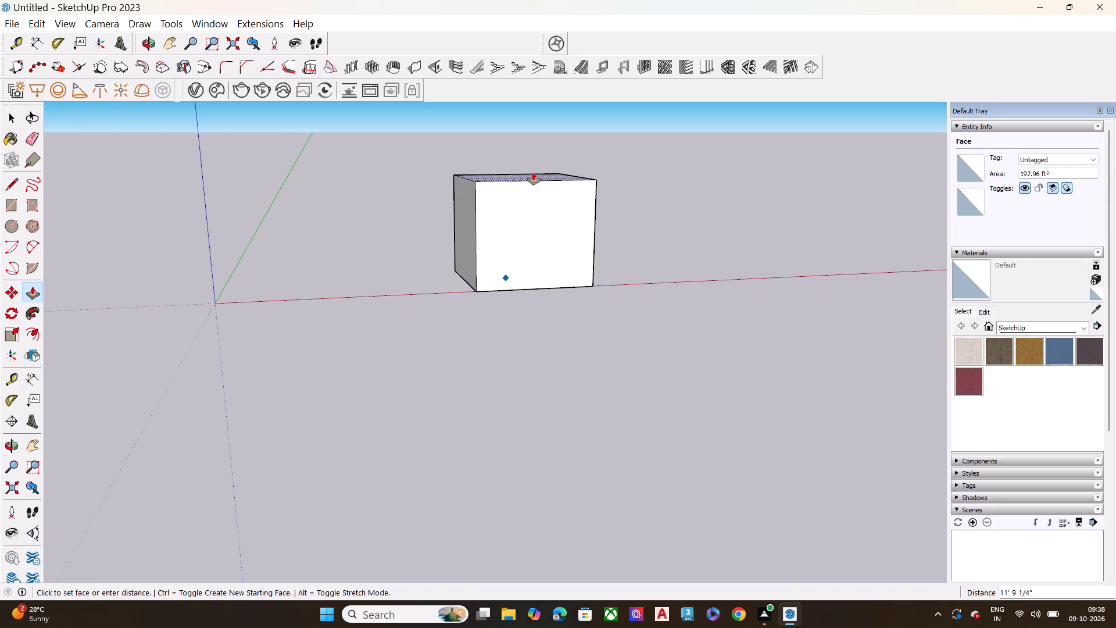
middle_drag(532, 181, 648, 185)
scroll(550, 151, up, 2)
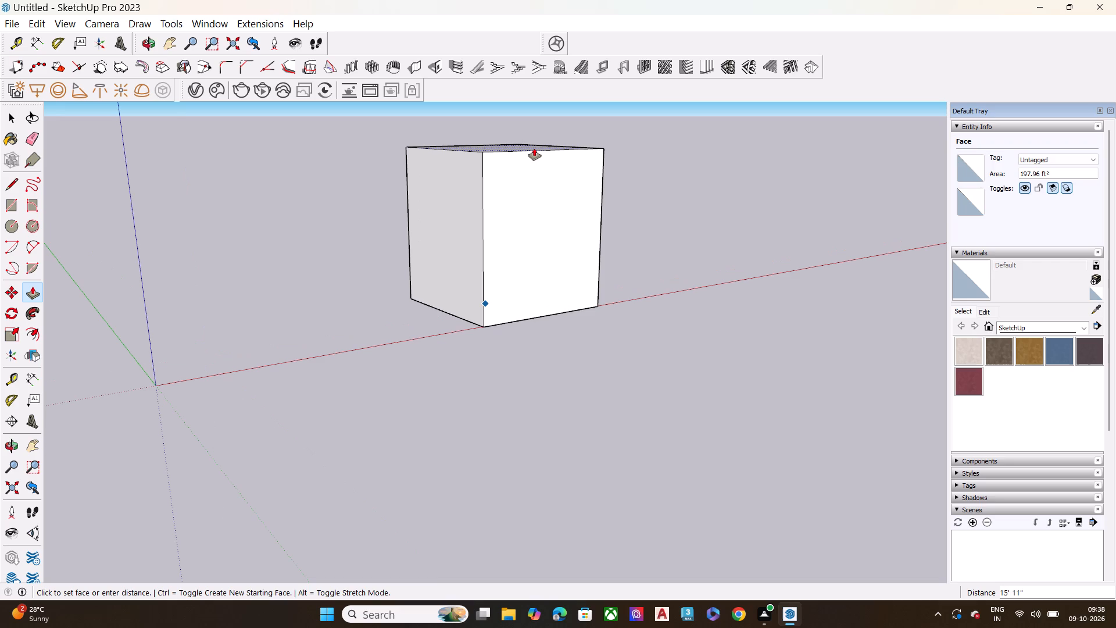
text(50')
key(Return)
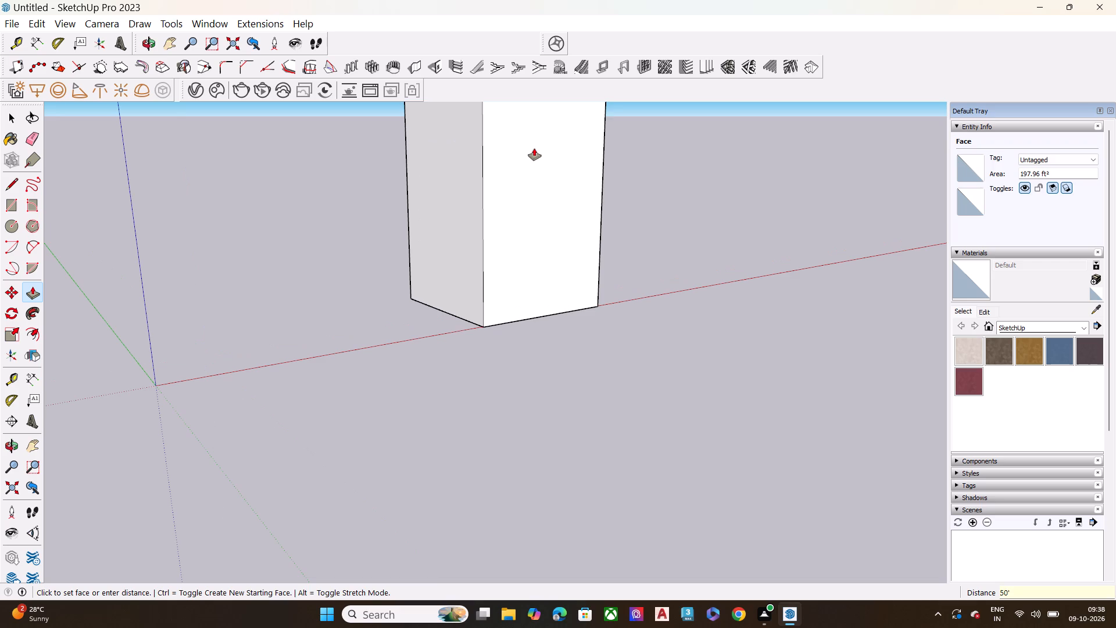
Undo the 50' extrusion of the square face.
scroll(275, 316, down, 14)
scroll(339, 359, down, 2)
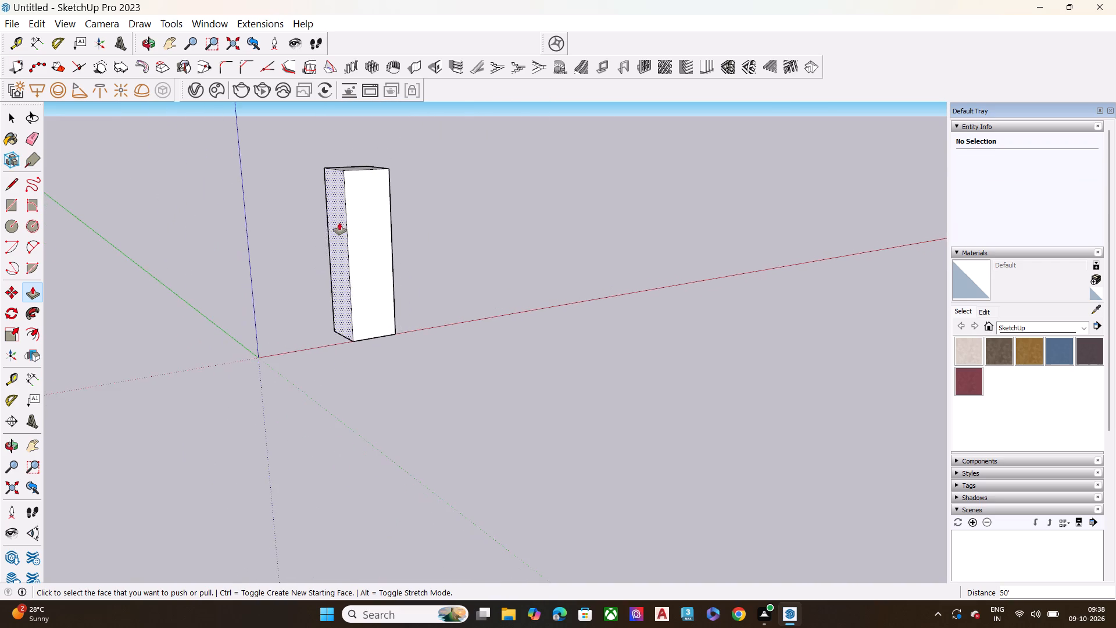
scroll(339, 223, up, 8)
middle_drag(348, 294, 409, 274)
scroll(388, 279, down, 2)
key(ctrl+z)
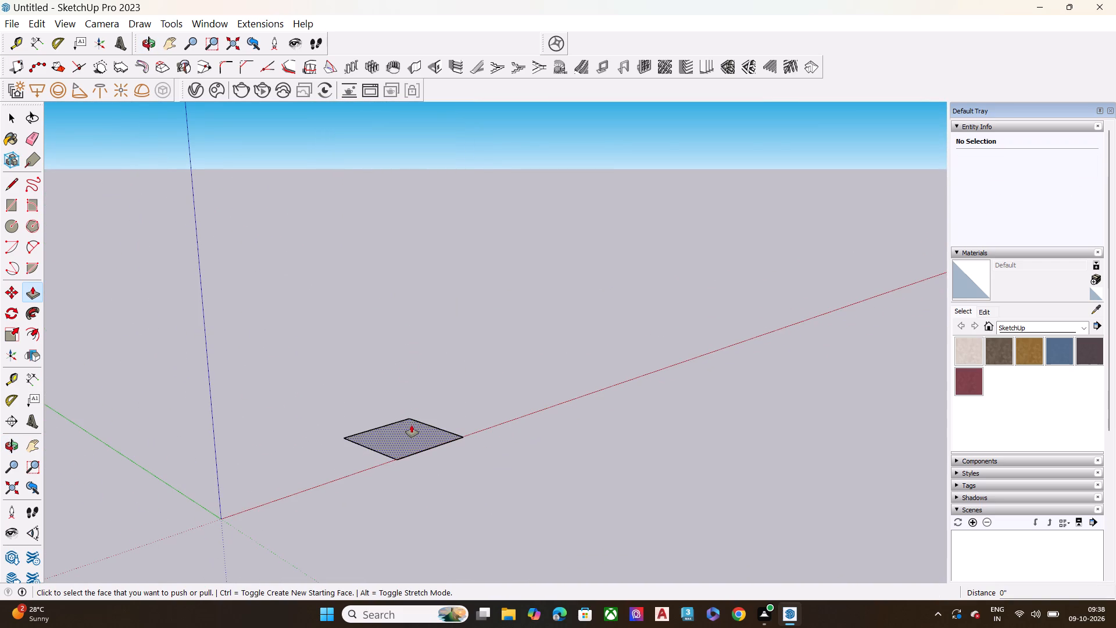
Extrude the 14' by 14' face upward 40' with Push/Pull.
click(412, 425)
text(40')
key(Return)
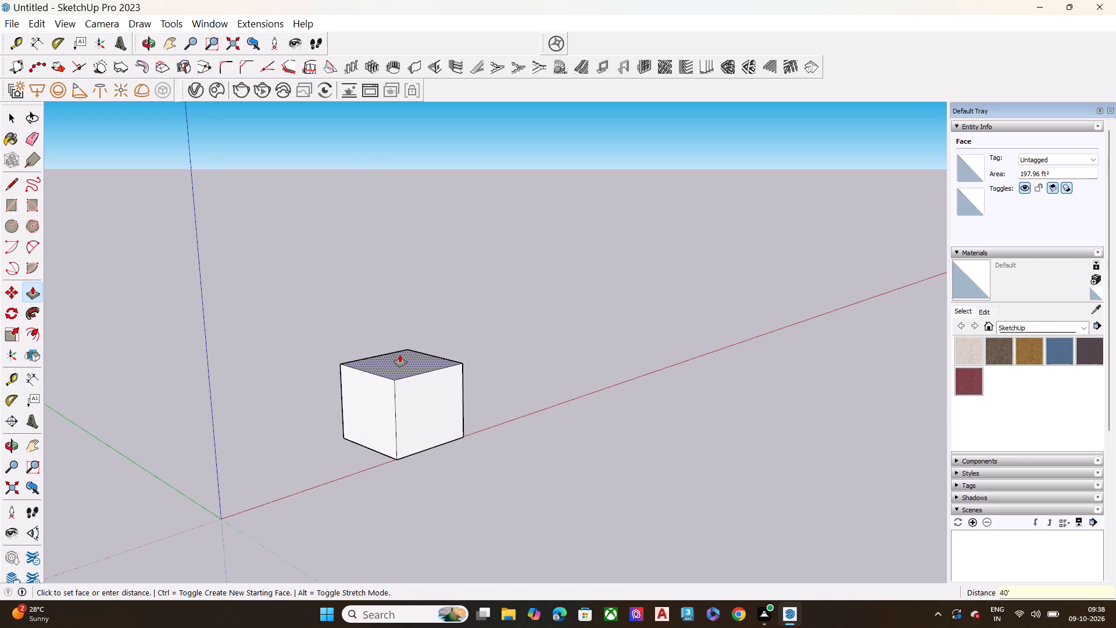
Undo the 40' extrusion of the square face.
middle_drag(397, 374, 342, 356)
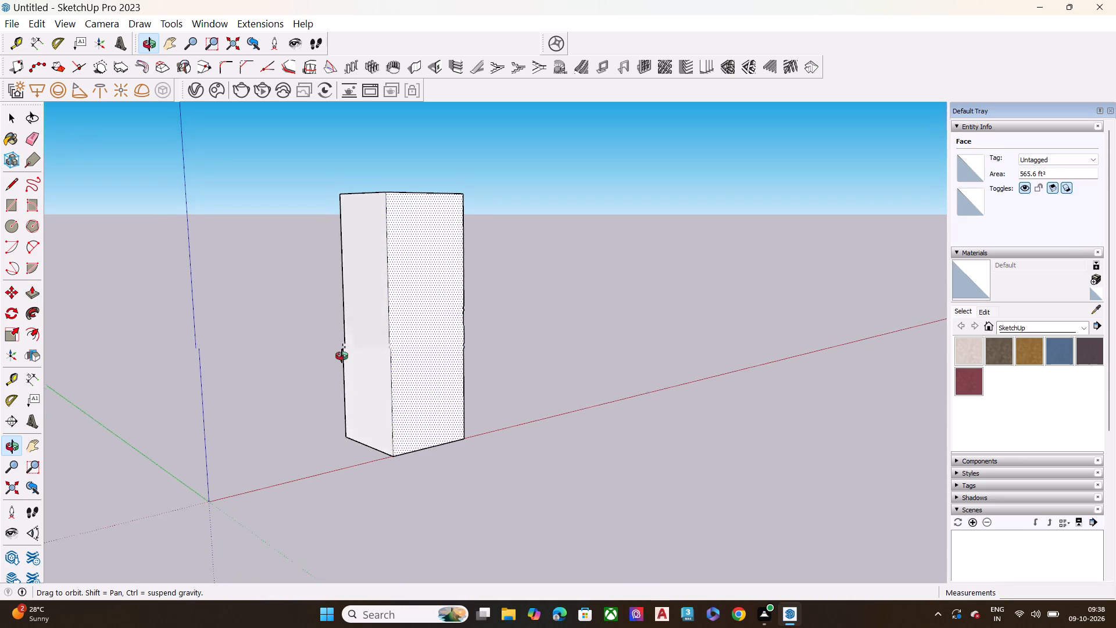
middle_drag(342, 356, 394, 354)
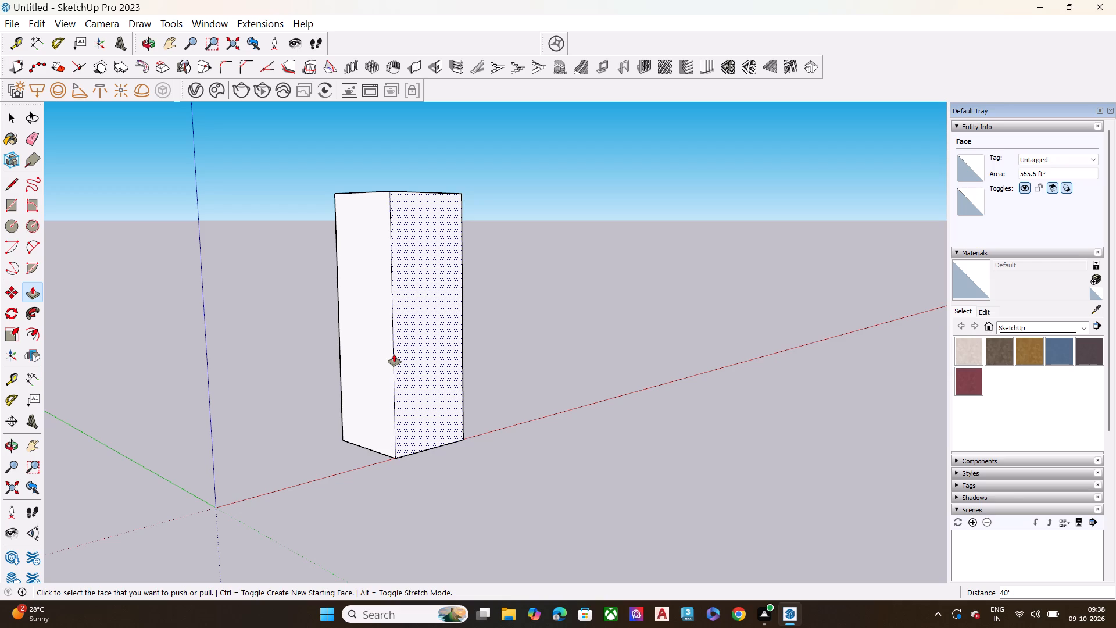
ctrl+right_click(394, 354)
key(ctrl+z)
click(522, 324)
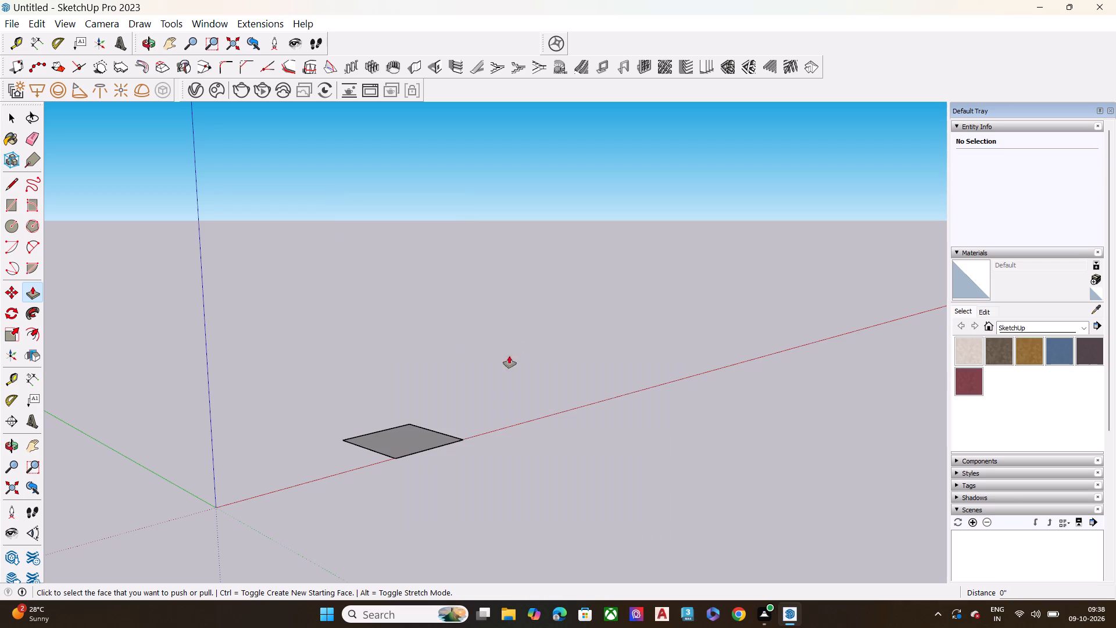
Extrude the 14' by 14' ground face upward 50' into a tall block with Push/Pull.
click(408, 434)
text(50')
key(Return)
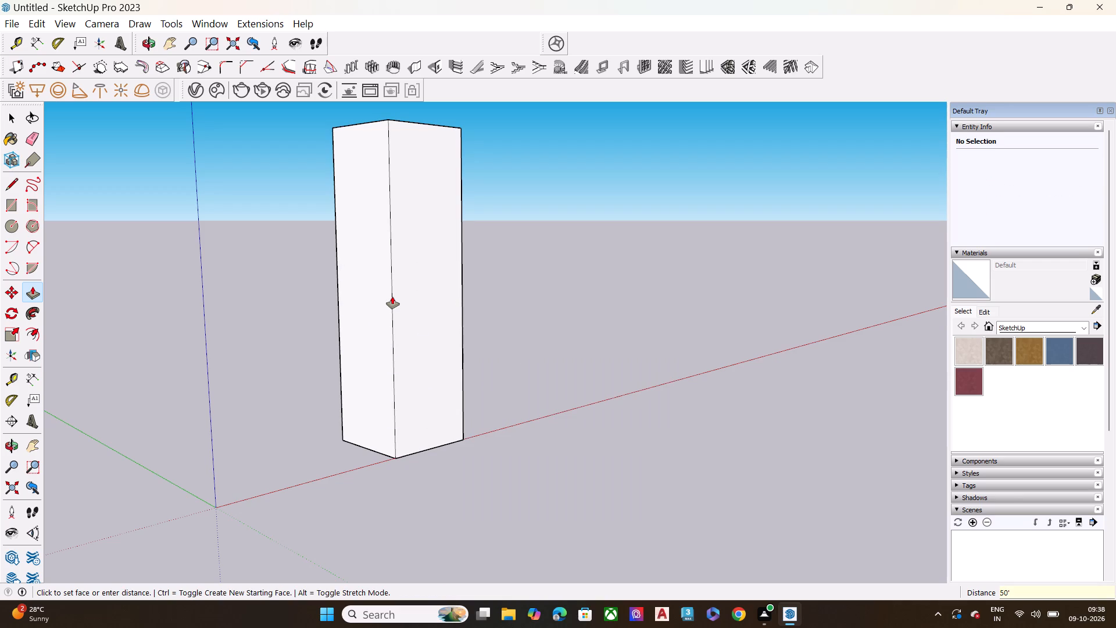
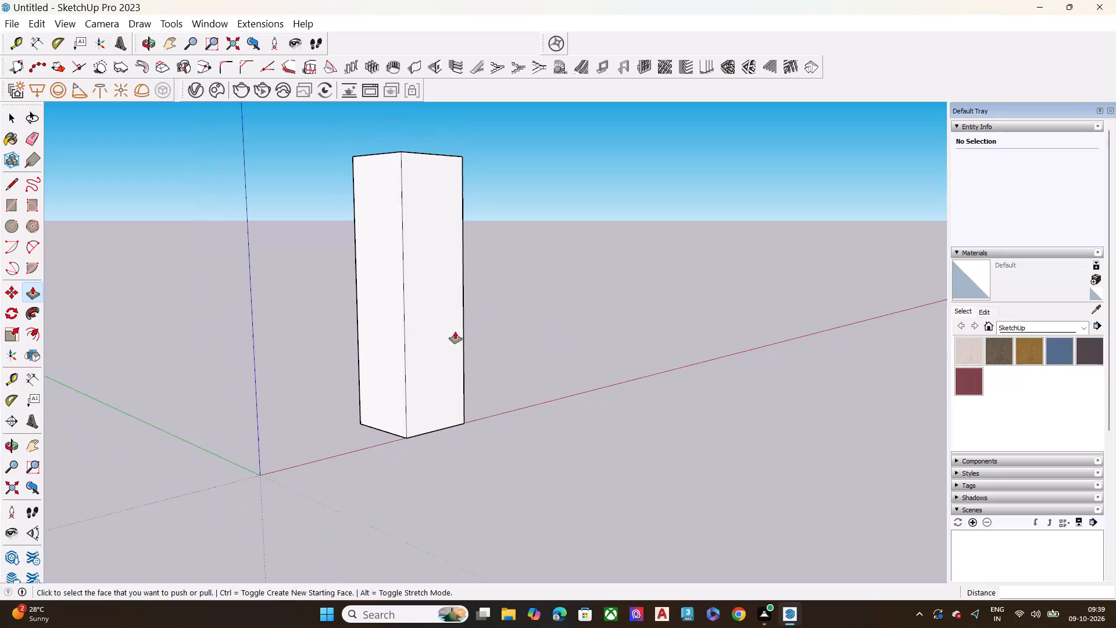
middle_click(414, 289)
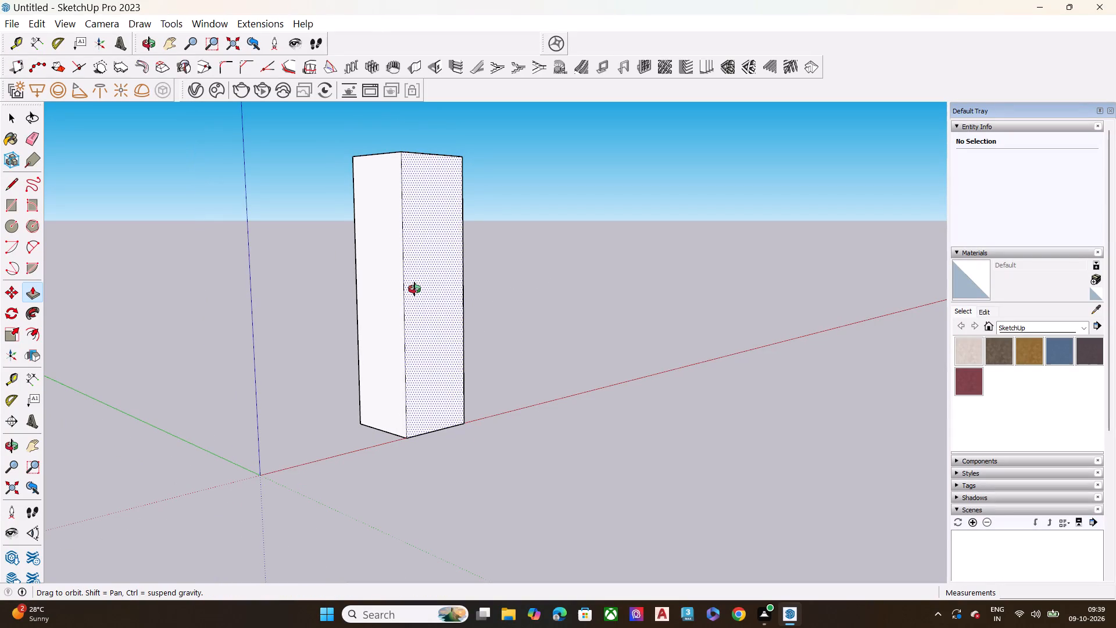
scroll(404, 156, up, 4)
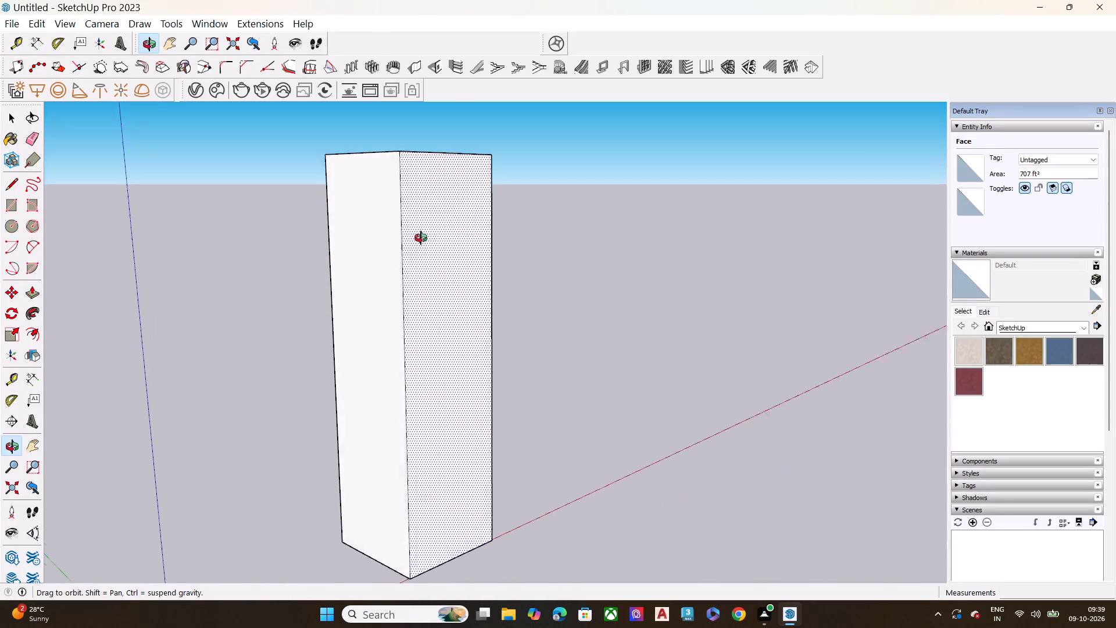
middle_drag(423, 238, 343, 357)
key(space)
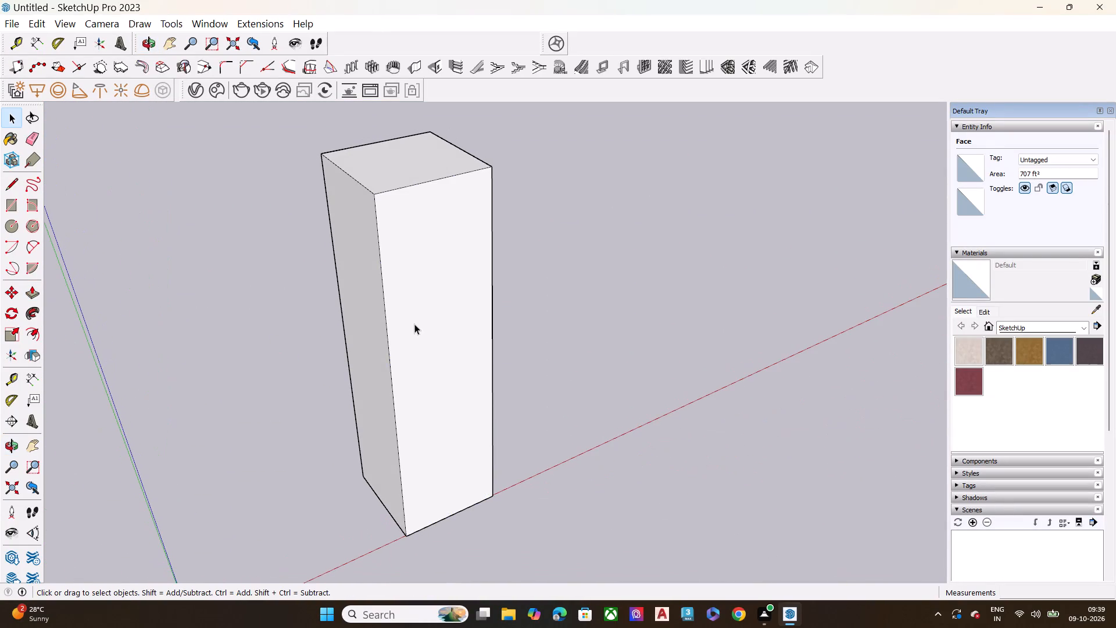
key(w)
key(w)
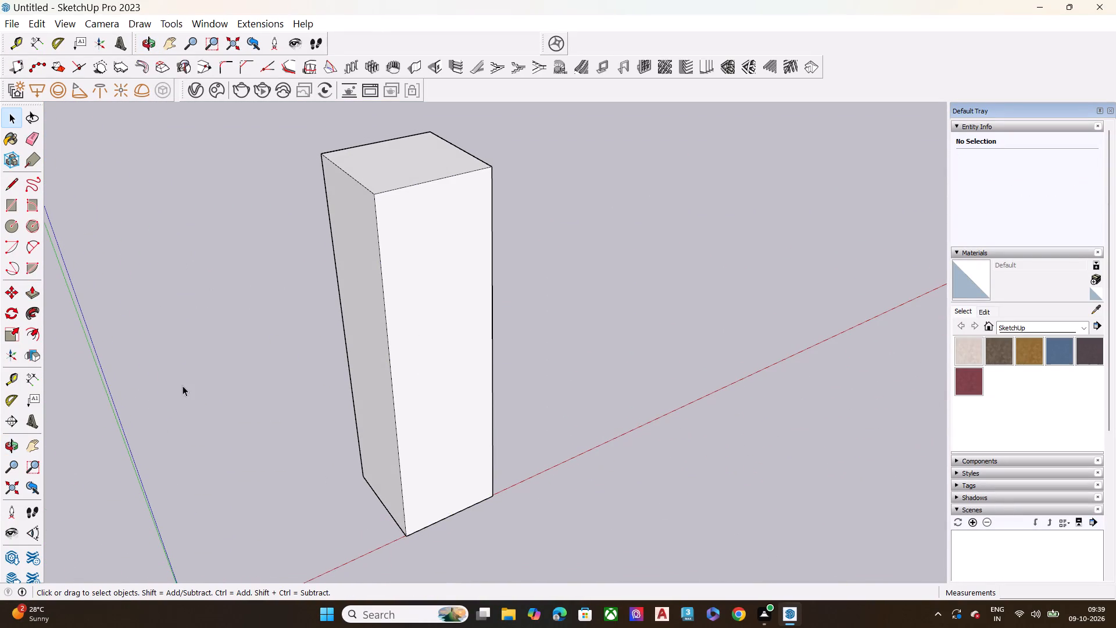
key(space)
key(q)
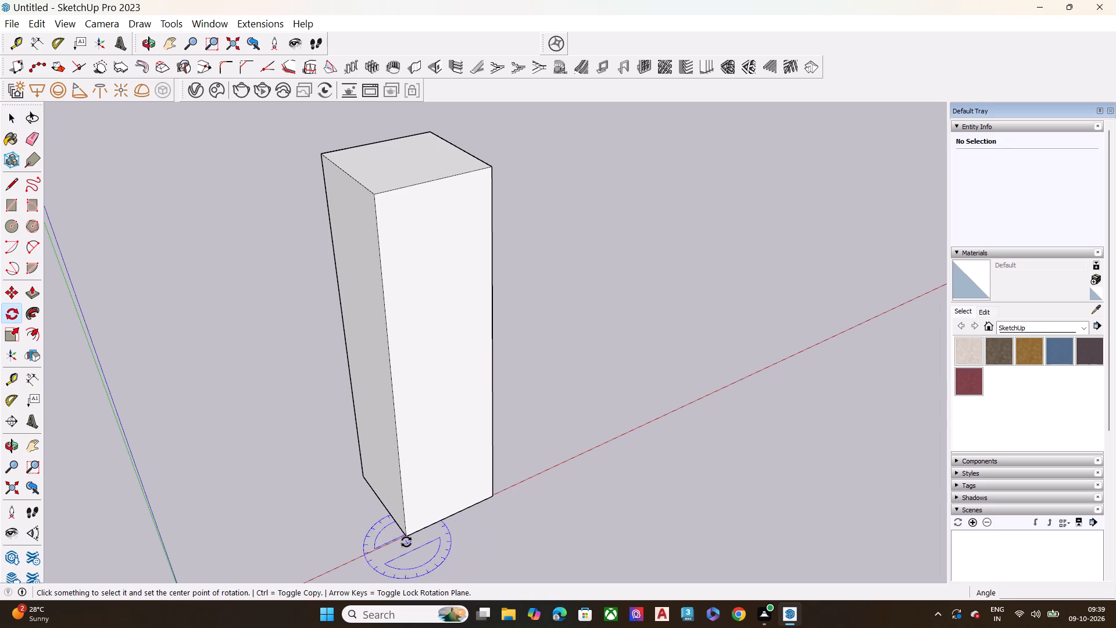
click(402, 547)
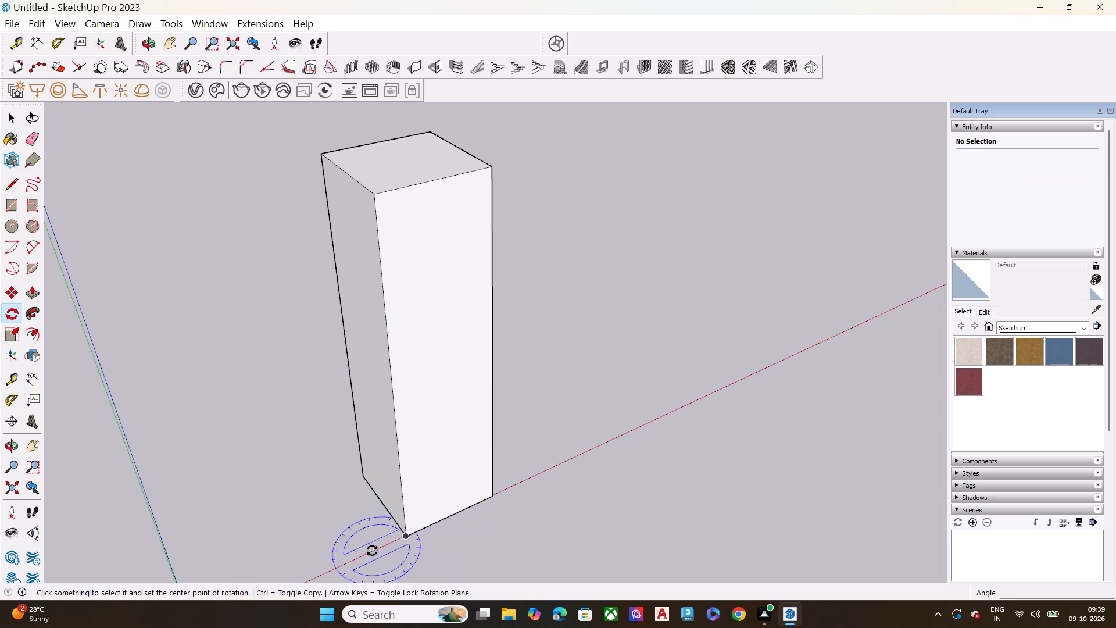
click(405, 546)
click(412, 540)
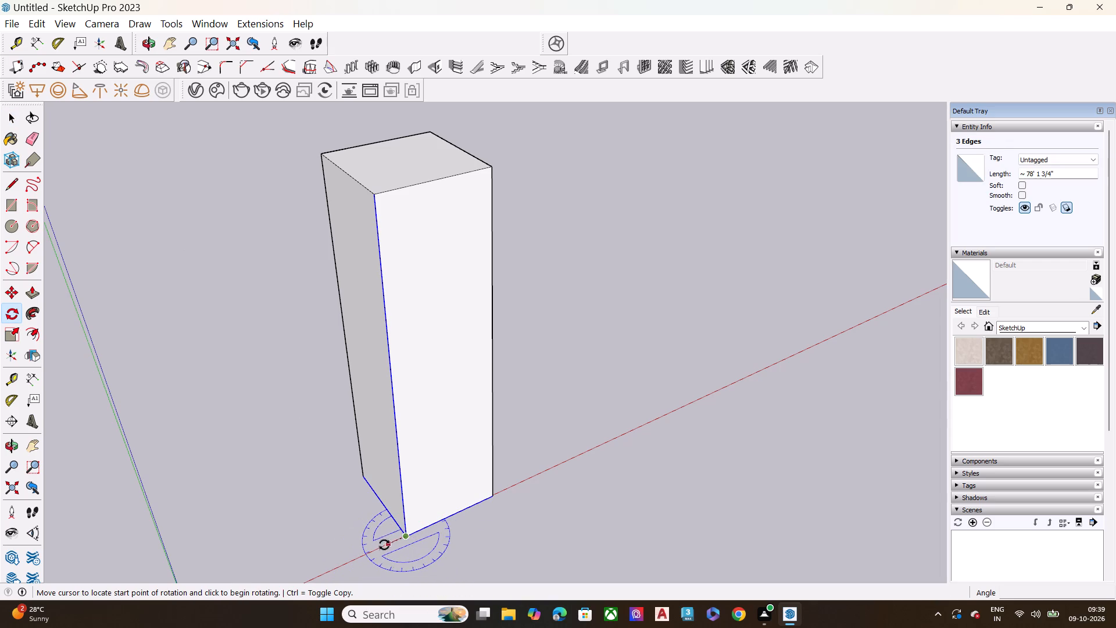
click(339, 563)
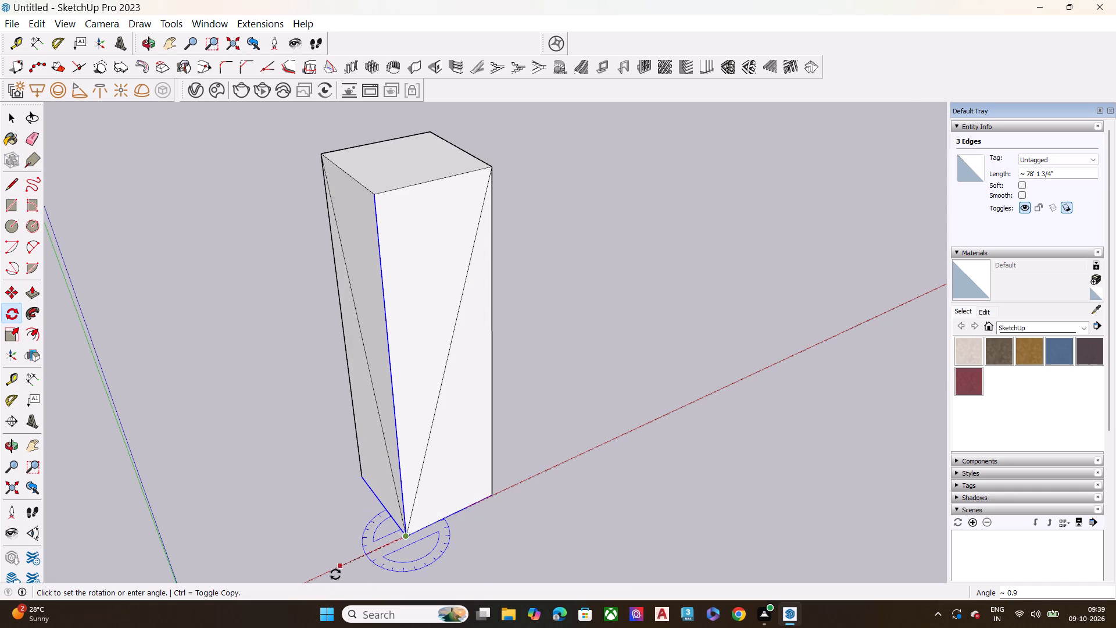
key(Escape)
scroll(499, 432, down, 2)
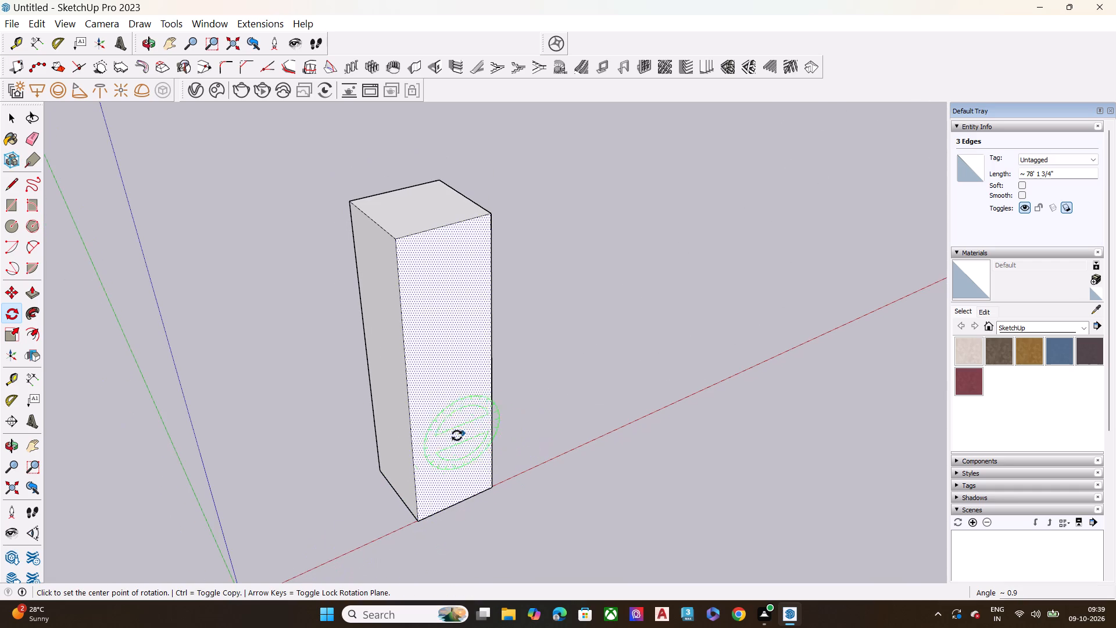
Rotate the whole block about 22° in the ground plane around its bottom corner on the red axis.
key(space)
drag(543, 531, 273, 188)
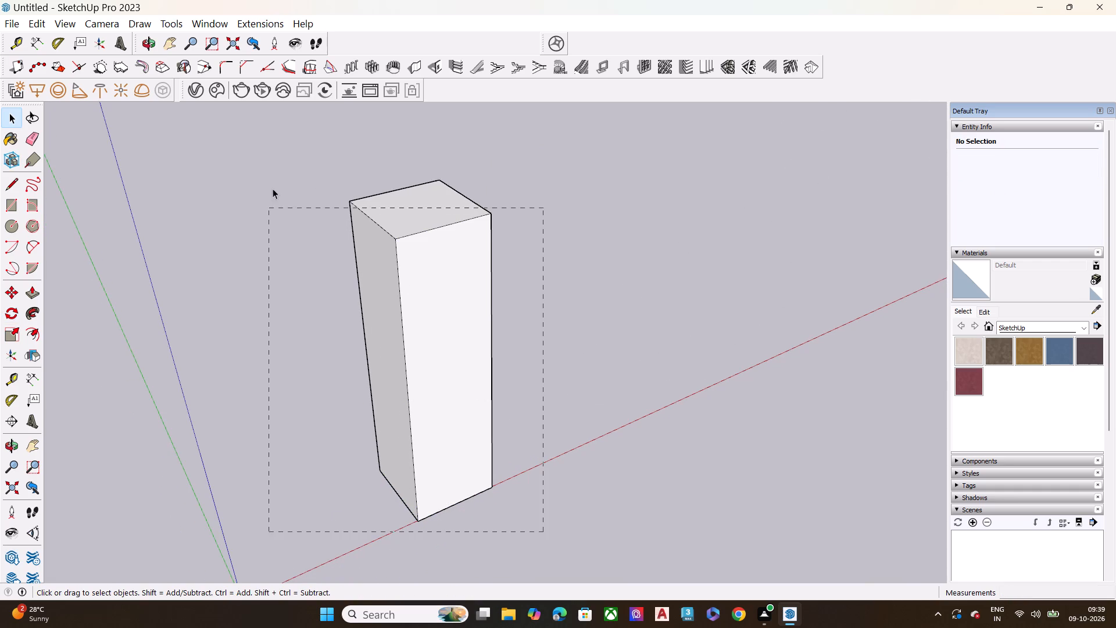
drag(273, 188, 280, 154)
key(w)
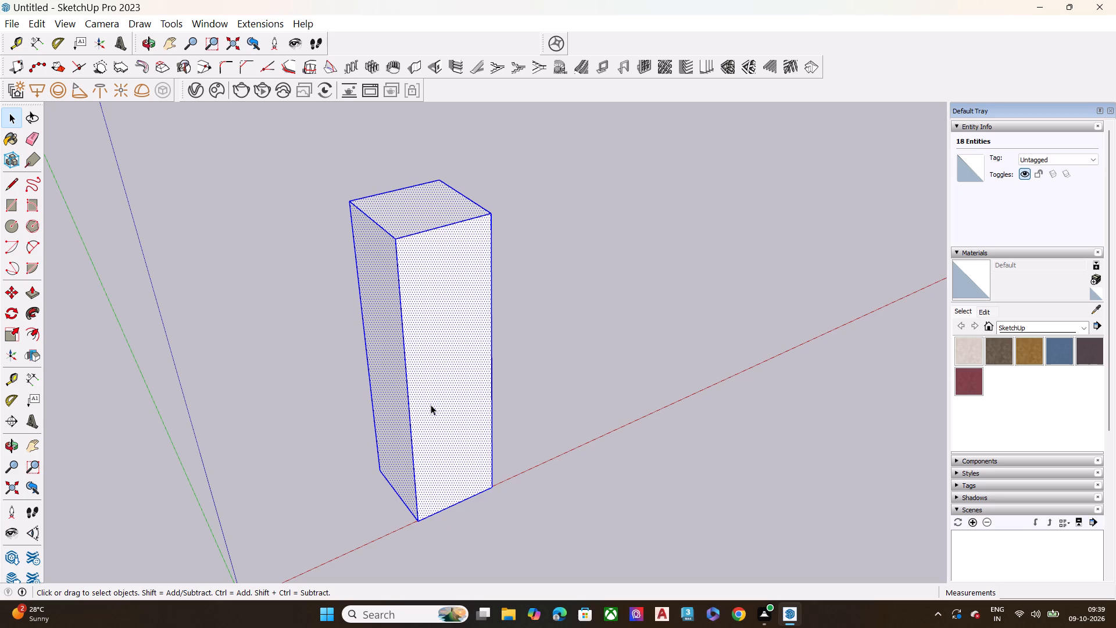
text(wq)
click(418, 519)
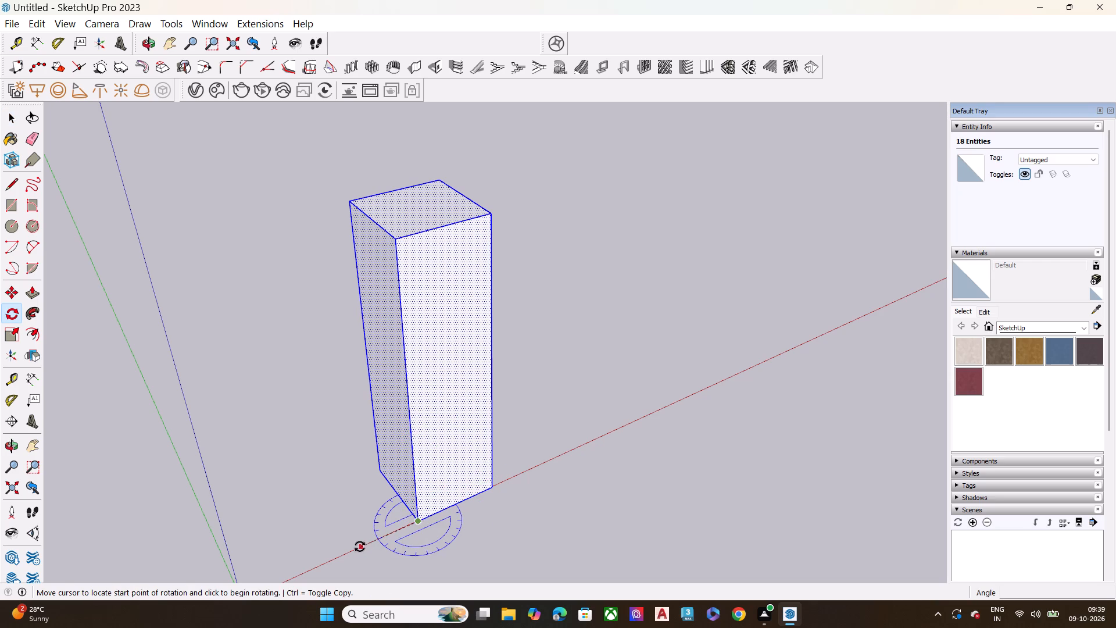
click(354, 549)
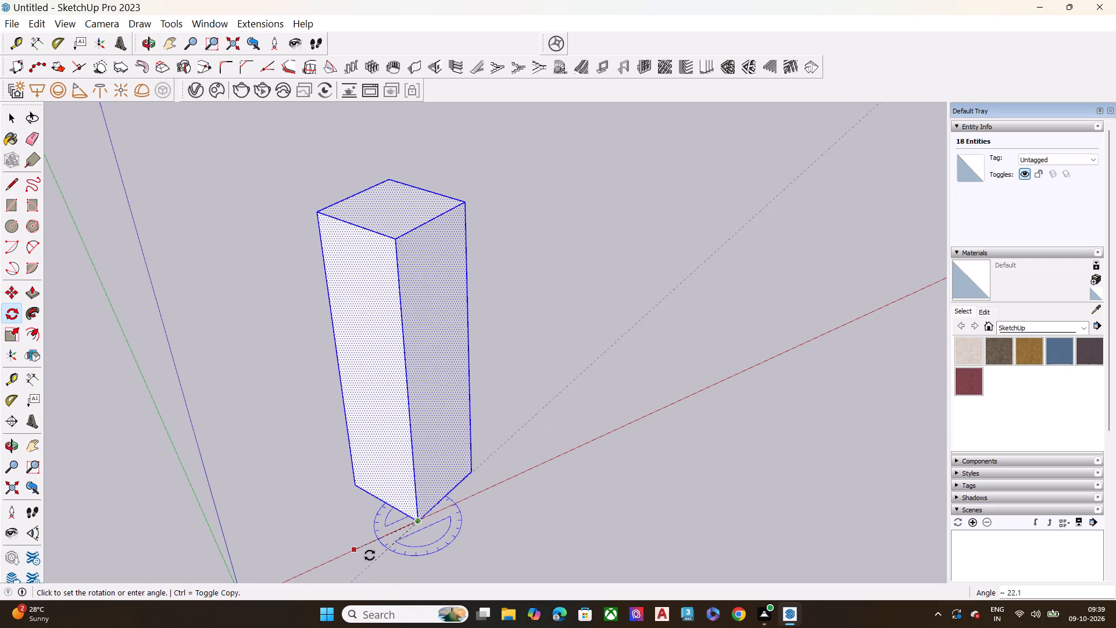
click(370, 553)
key(space)
Copy the block's four bottom edges 10' straight up to form a horizontal edge loop around its sides.
scroll(382, 356, up, 4)
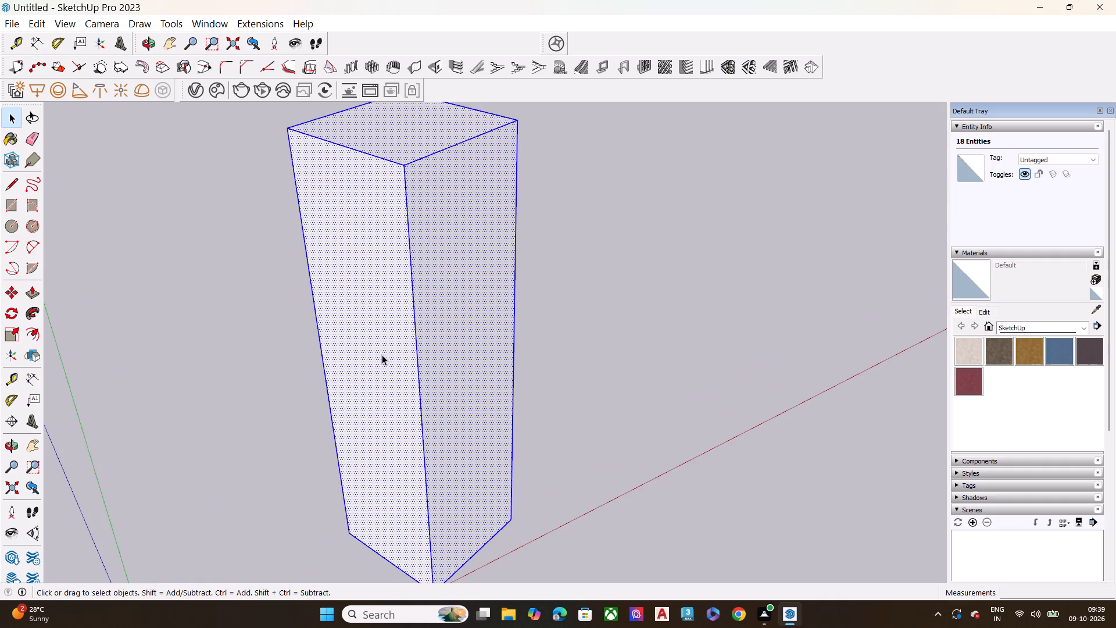
middle_drag(399, 449, 386, 362)
scroll(386, 356, down, 7)
scroll(400, 486, up, 7)
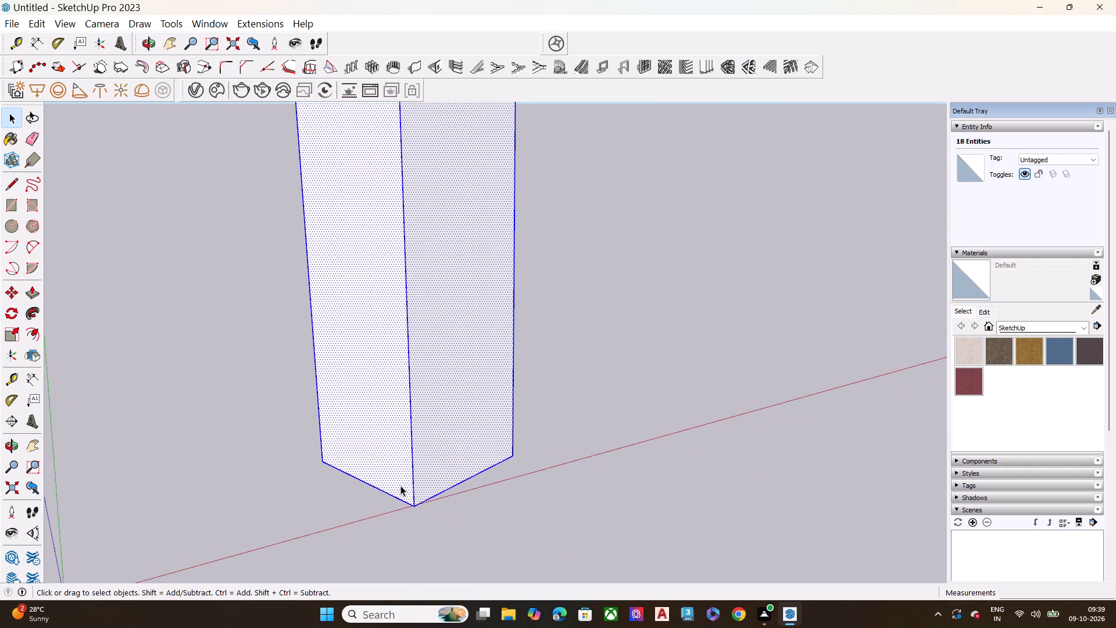
middle_drag(410, 481, 398, 480)
key(space)
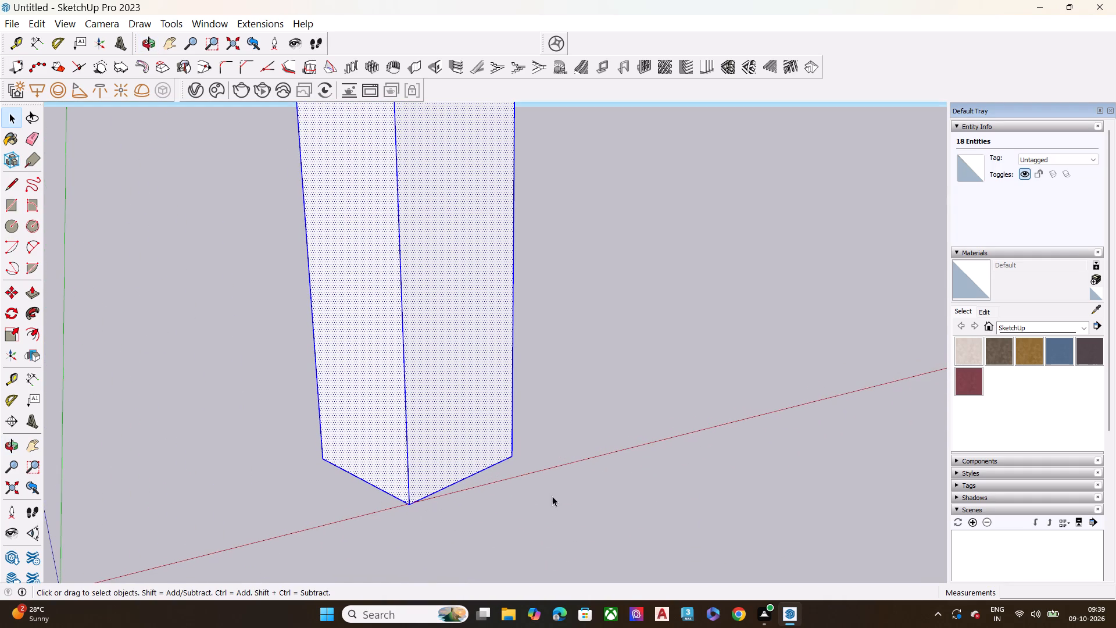
click(556, 493)
click(431, 491)
click(430, 493)
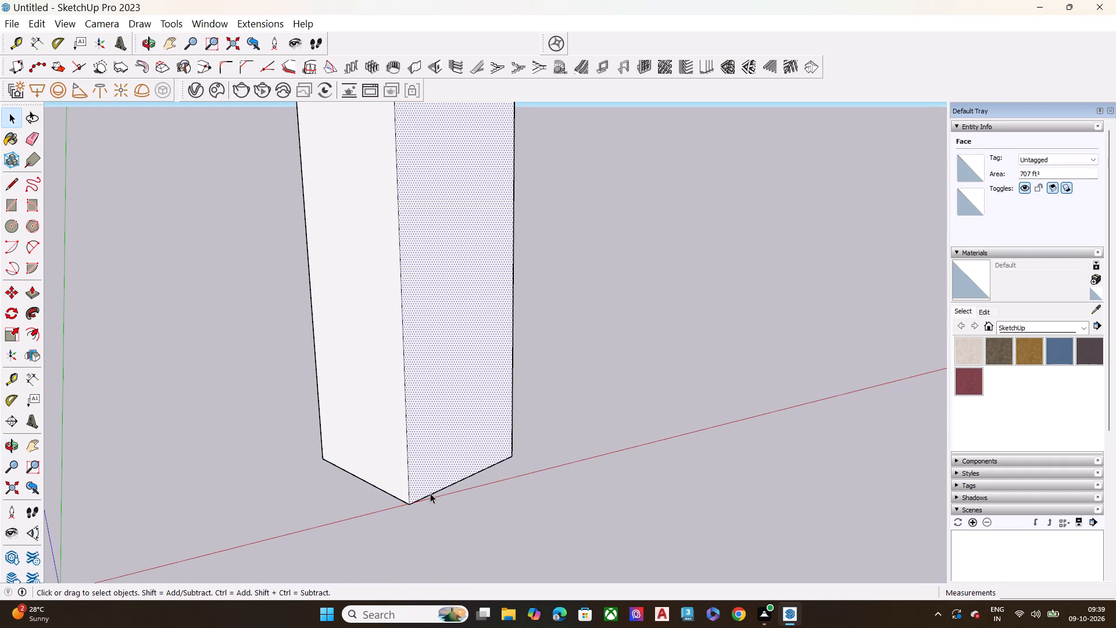
ctrl+click(392, 495)
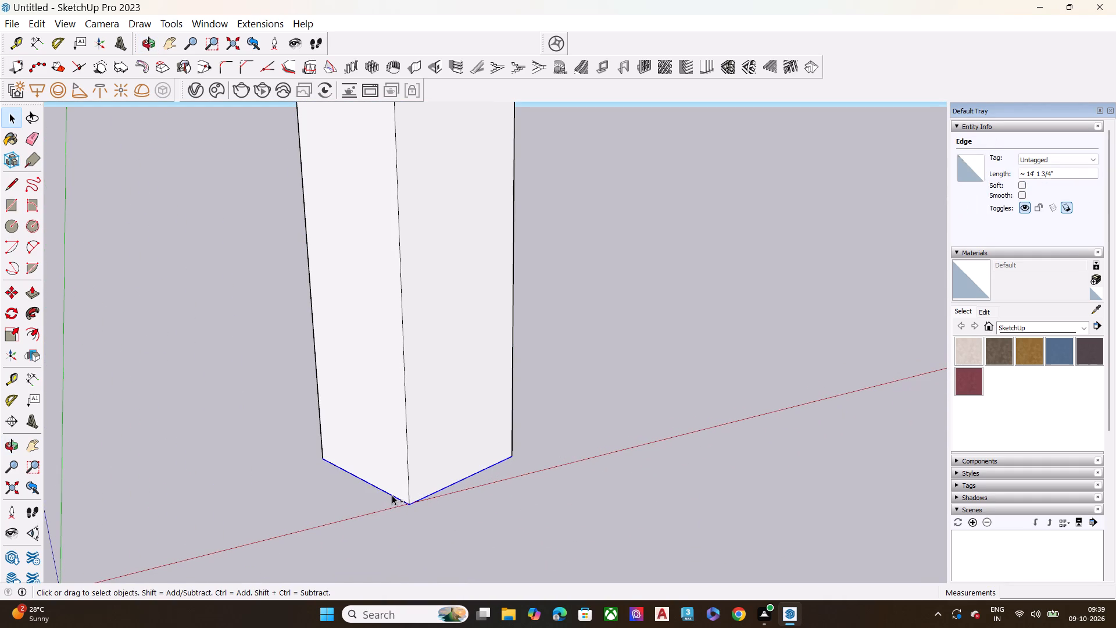
middle_drag(464, 478, 227, 479)
middle_drag(484, 463, 325, 465)
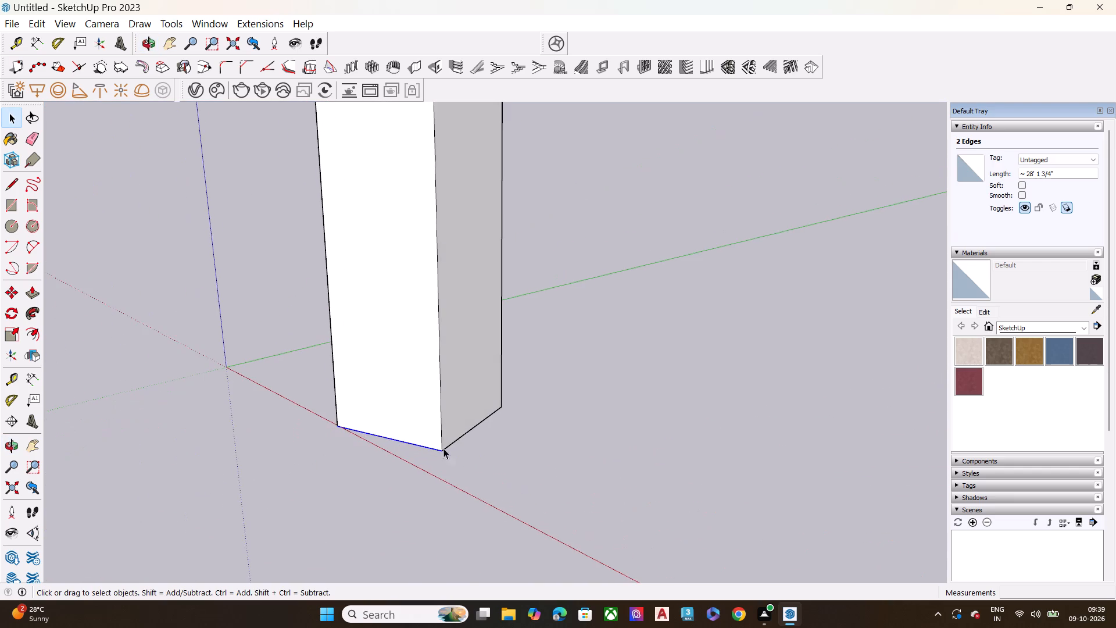
scroll(469, 430, up, 6)
click(459, 441)
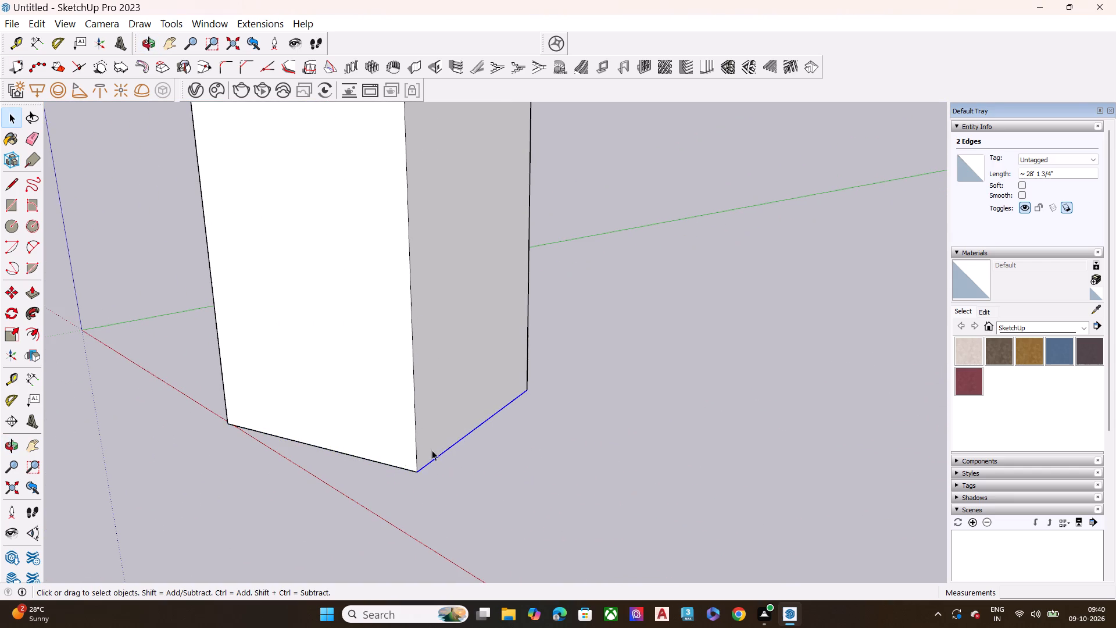
middle_drag(325, 472, 566, 472)
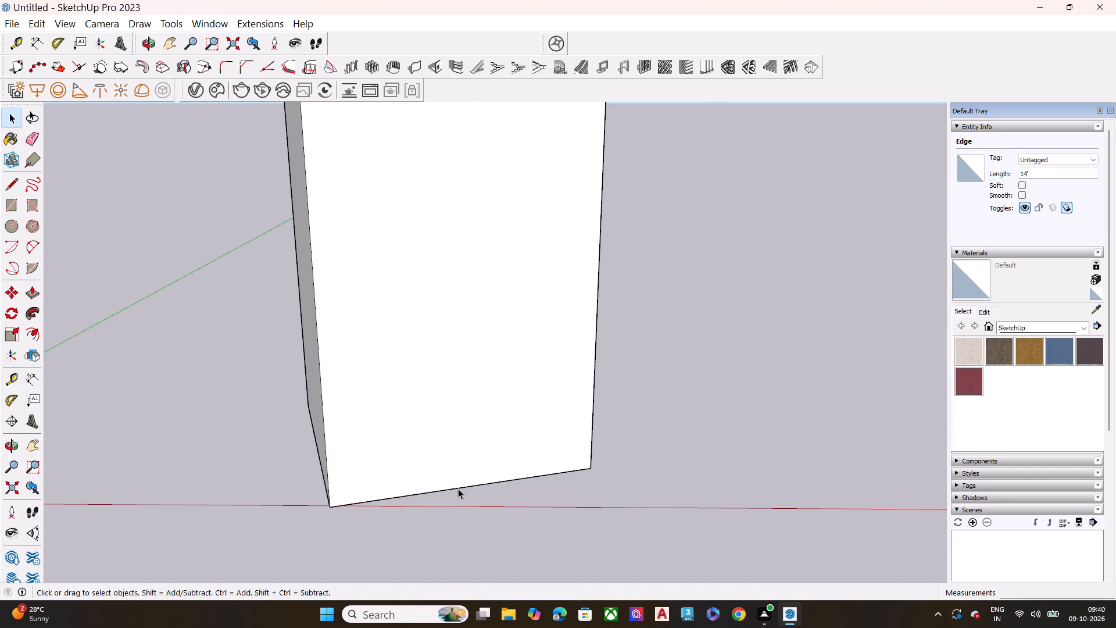
click(458, 488)
ctrl+middle_drag(356, 497, 528, 493)
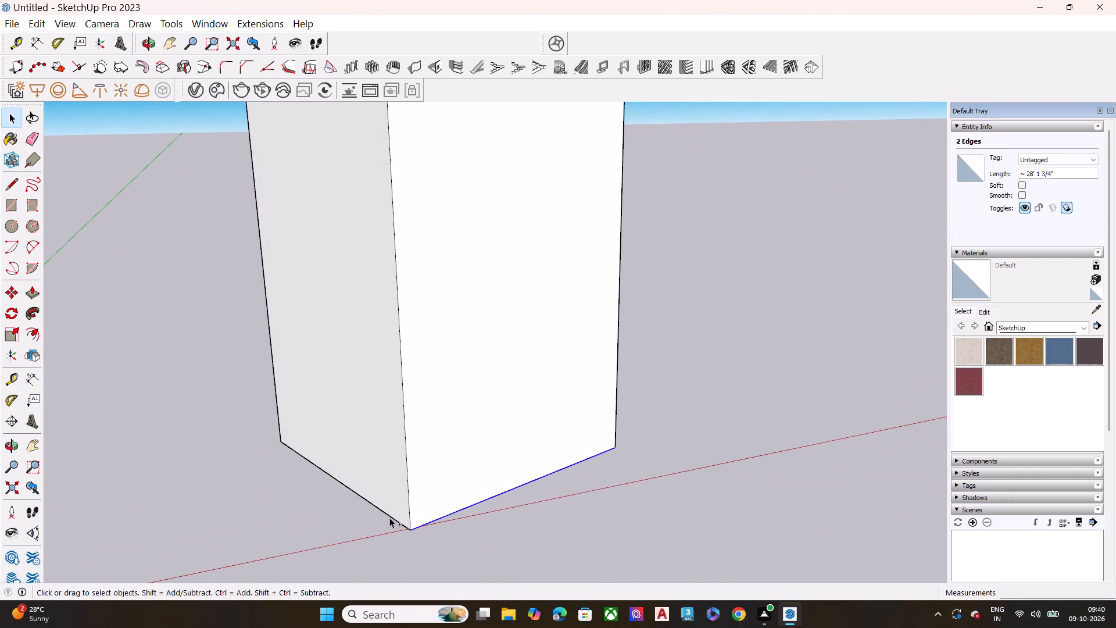
ctrl+click(389, 518)
ctrl+middle_drag(365, 505, 832, 499)
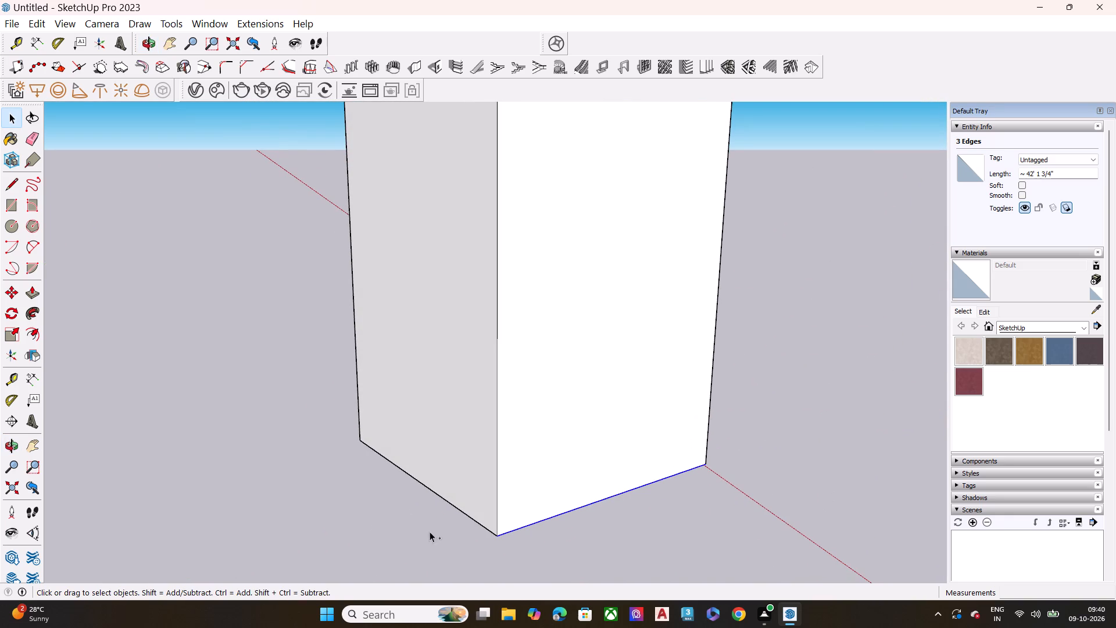
ctrl+click(465, 513)
middle_drag(575, 524, 505, 521)
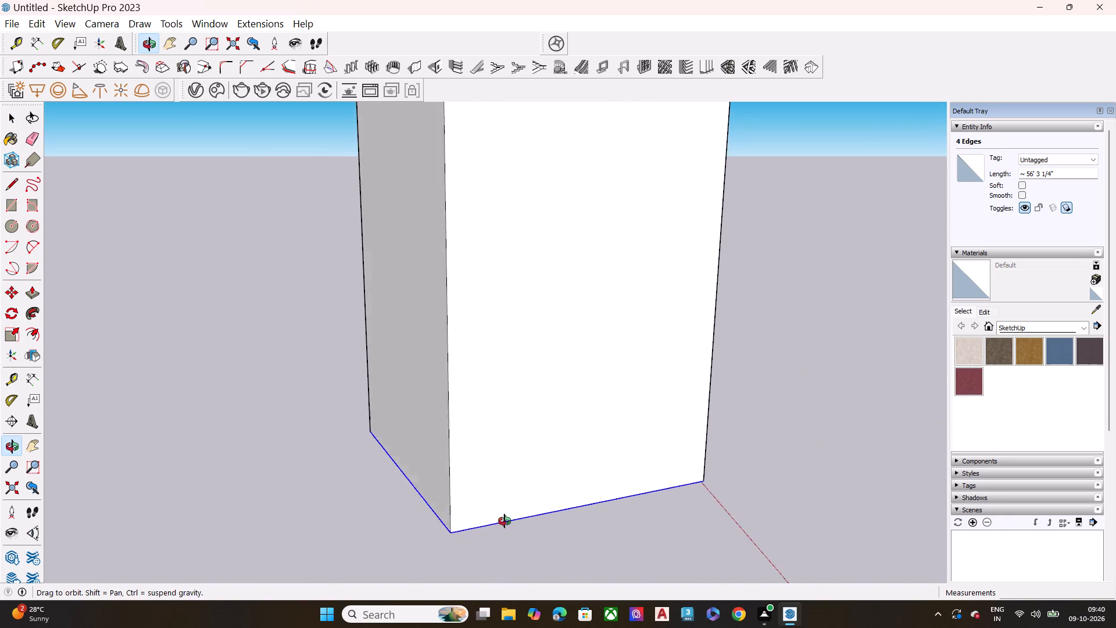
middle_drag(505, 521, 198, 516)
middle_drag(579, 509, 536, 505)
middle_drag(559, 504, 618, 503)
scroll(618, 503, down, 1)
key(m)
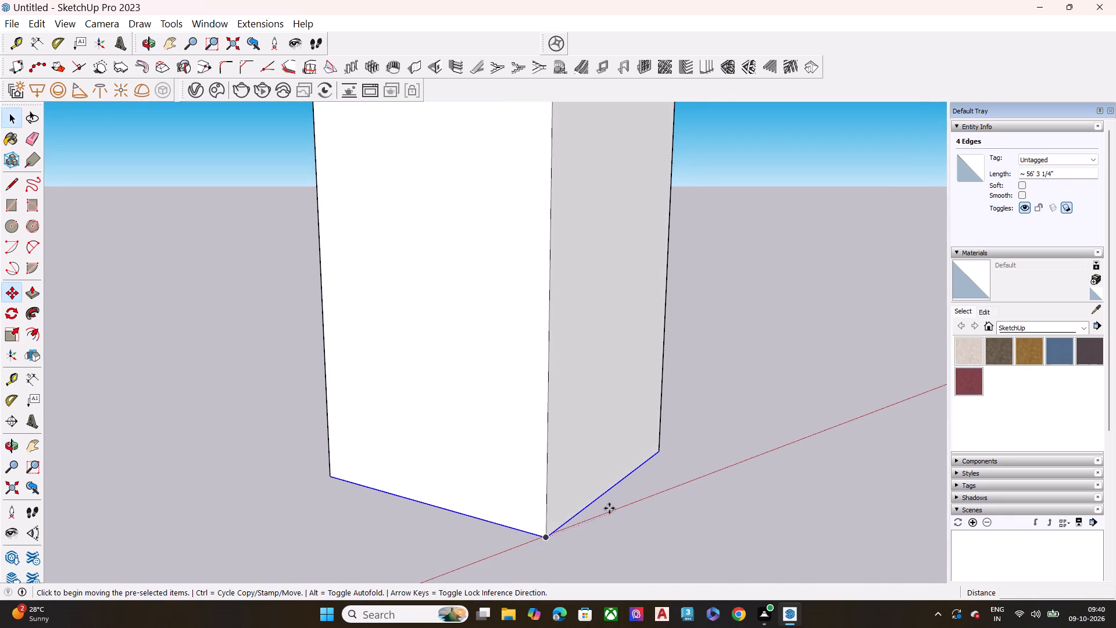
click(545, 537)
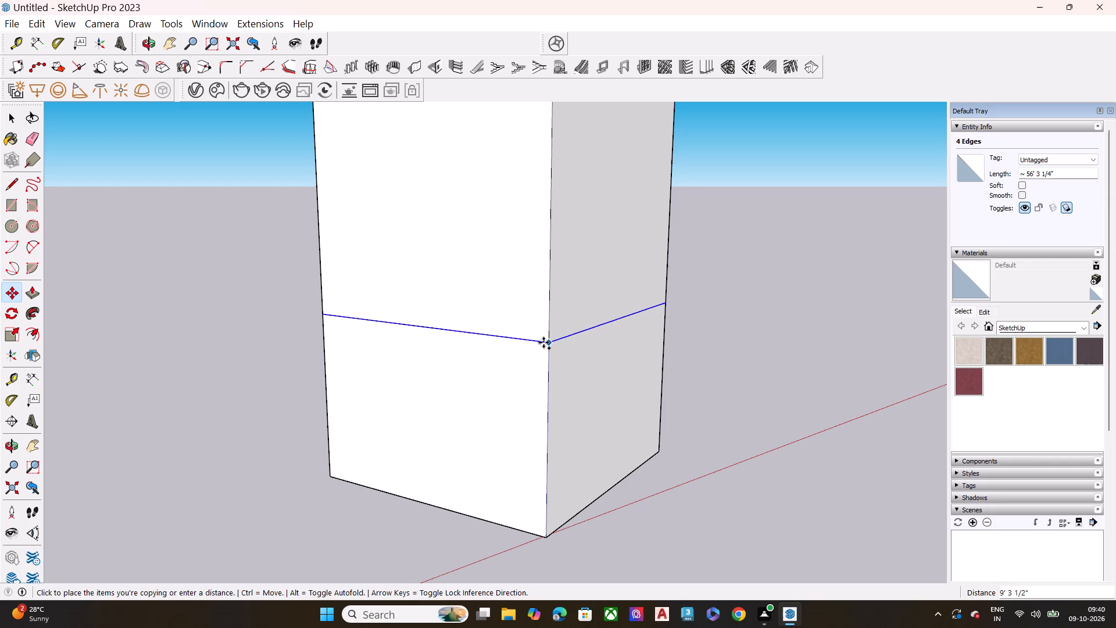
text(10')
key(Return)
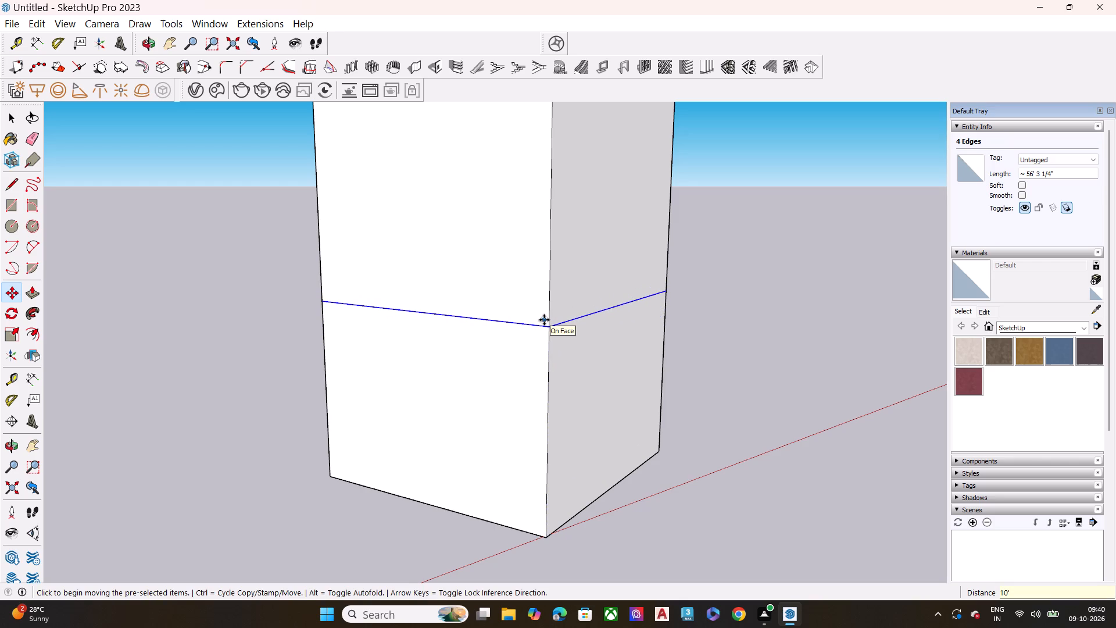
key(space)
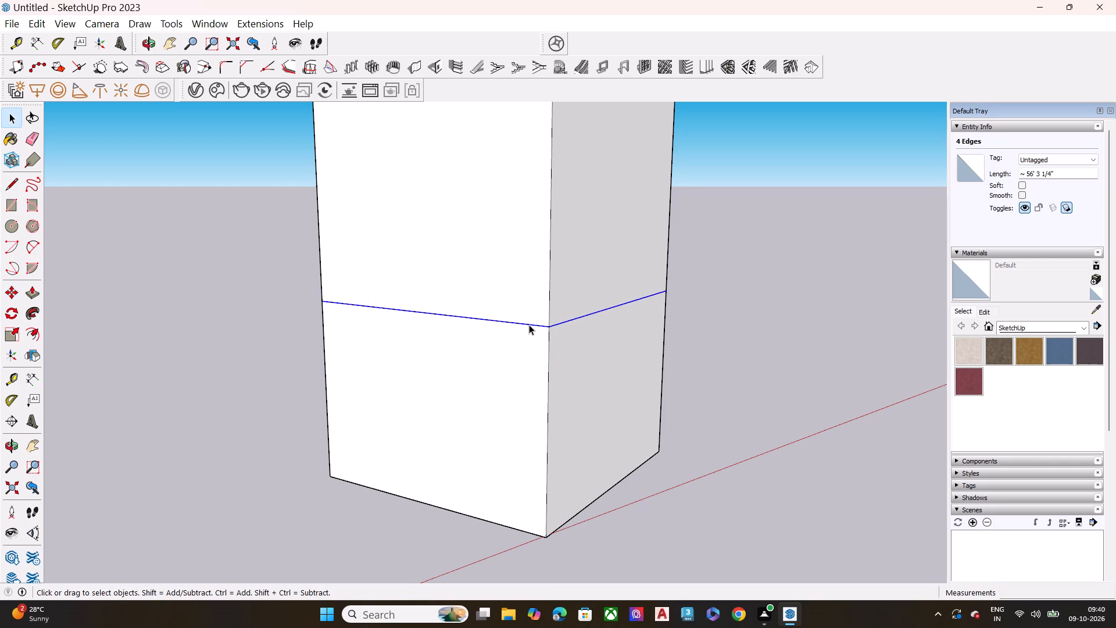
Select the four edges of the loop 10' above the base and start moving them from their shared corner.
click(529, 324)
click(529, 324)
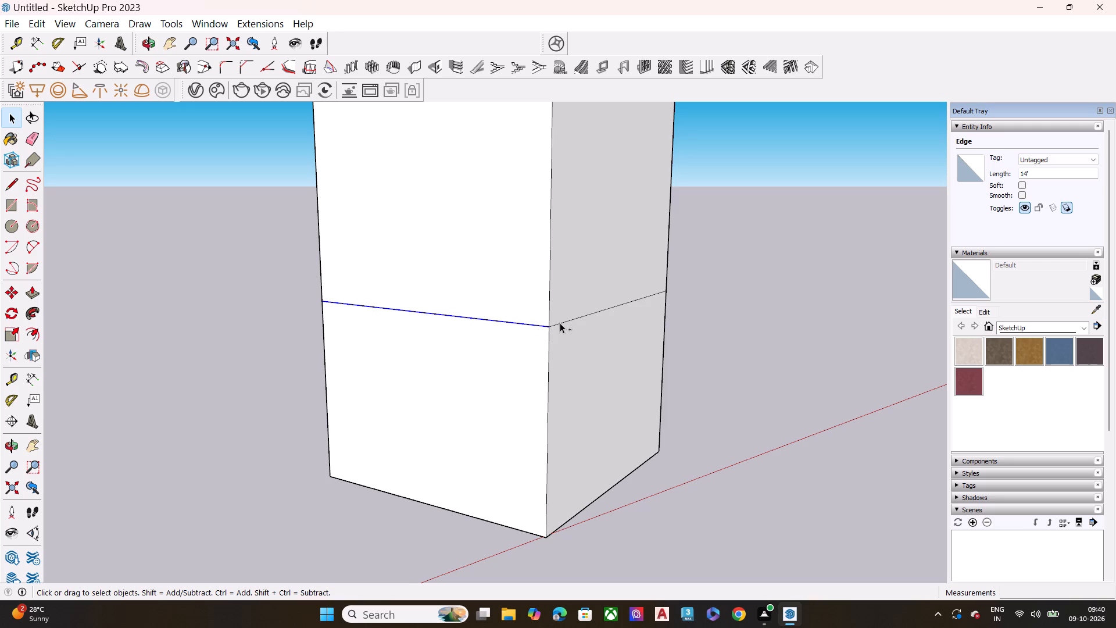
ctrl+click(560, 323)
middle_drag(621, 318, 302, 329)
middle_drag(629, 346, 381, 348)
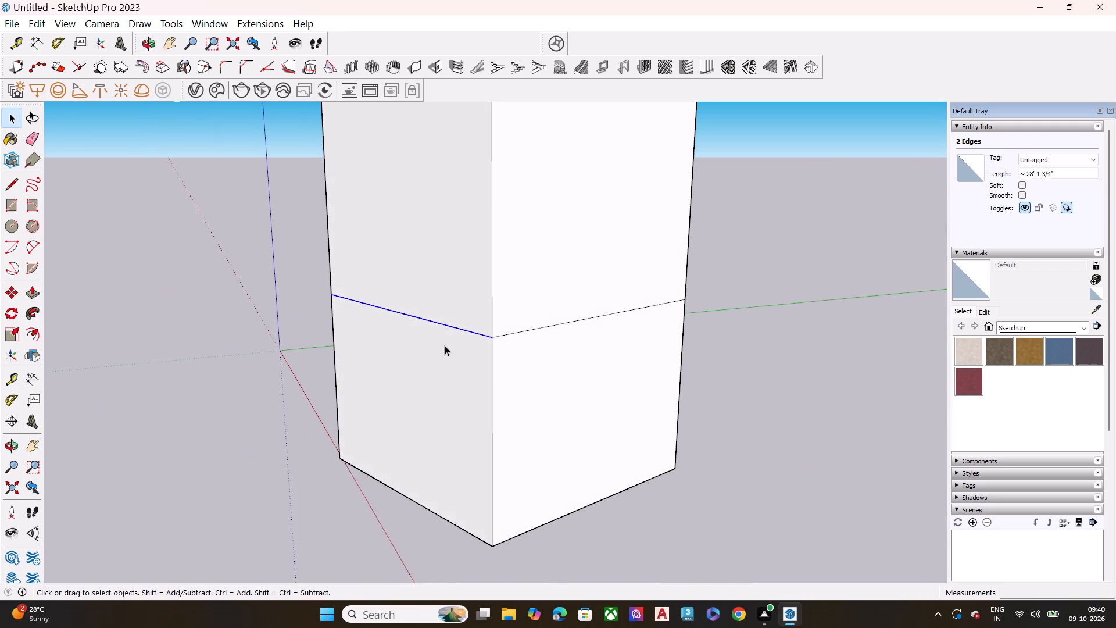
ctrl+click(524, 331)
middle_drag(686, 340, 599, 340)
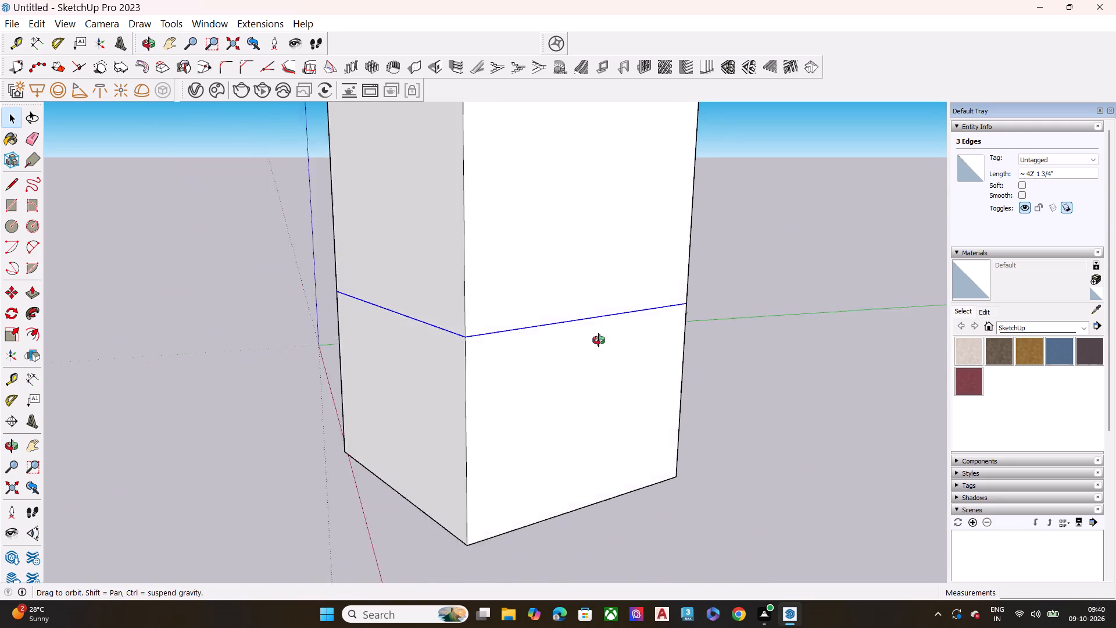
middle_drag(599, 340, 231, 372)
ctrl+click(525, 348)
middle_drag(466, 365, 900, 363)
middle_drag(424, 394, 842, 386)
middle_drag(390, 396, 447, 394)
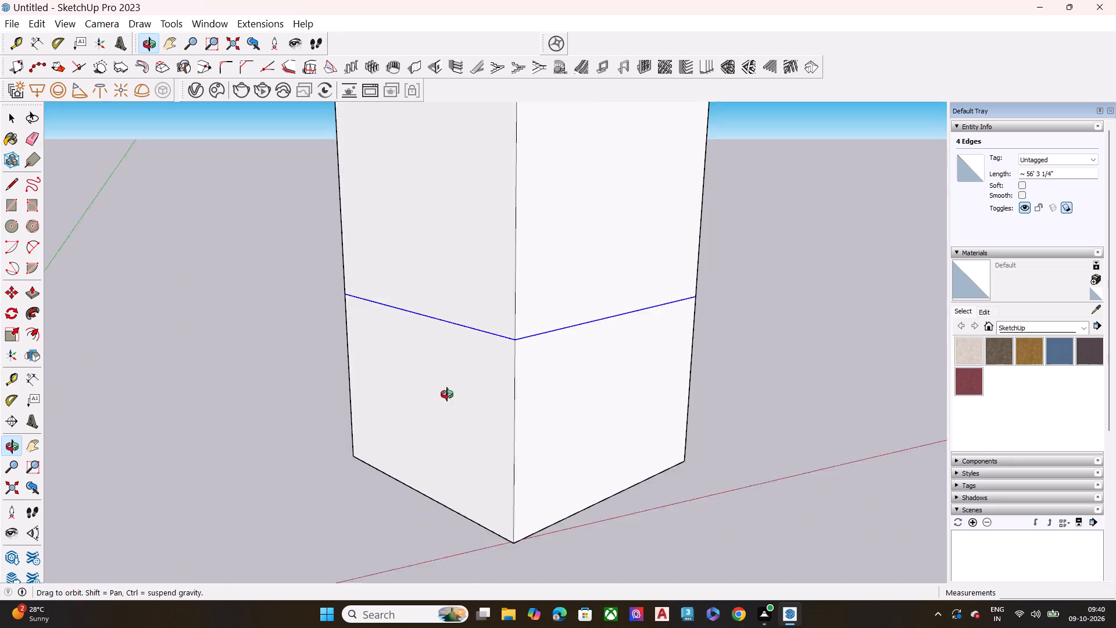
middle_drag(447, 394, 373, 395)
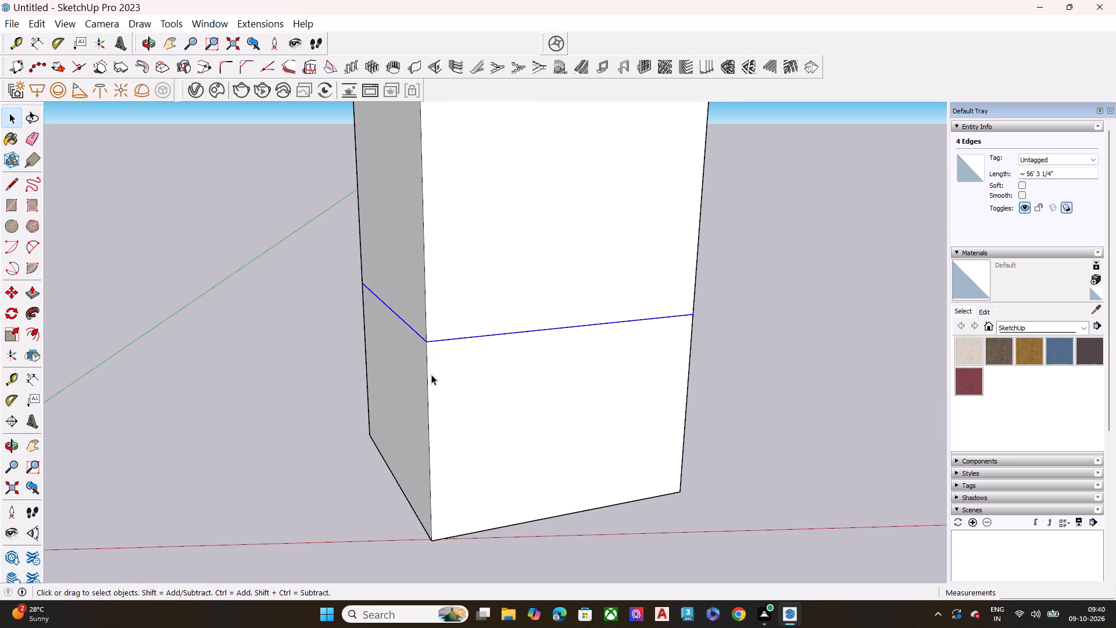
key(m)
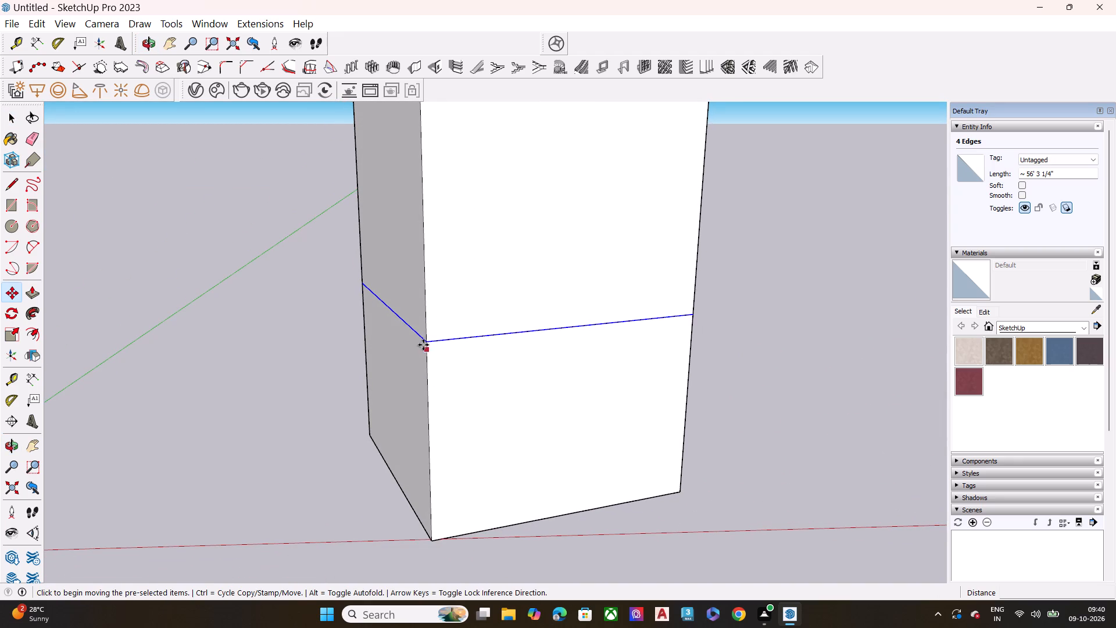
click(426, 341)
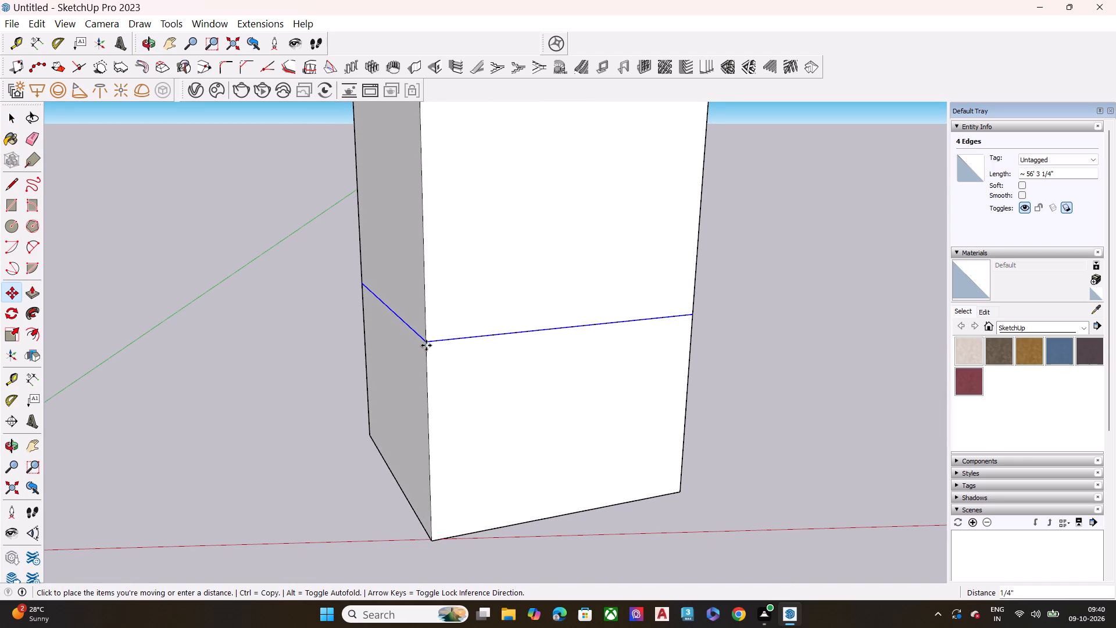
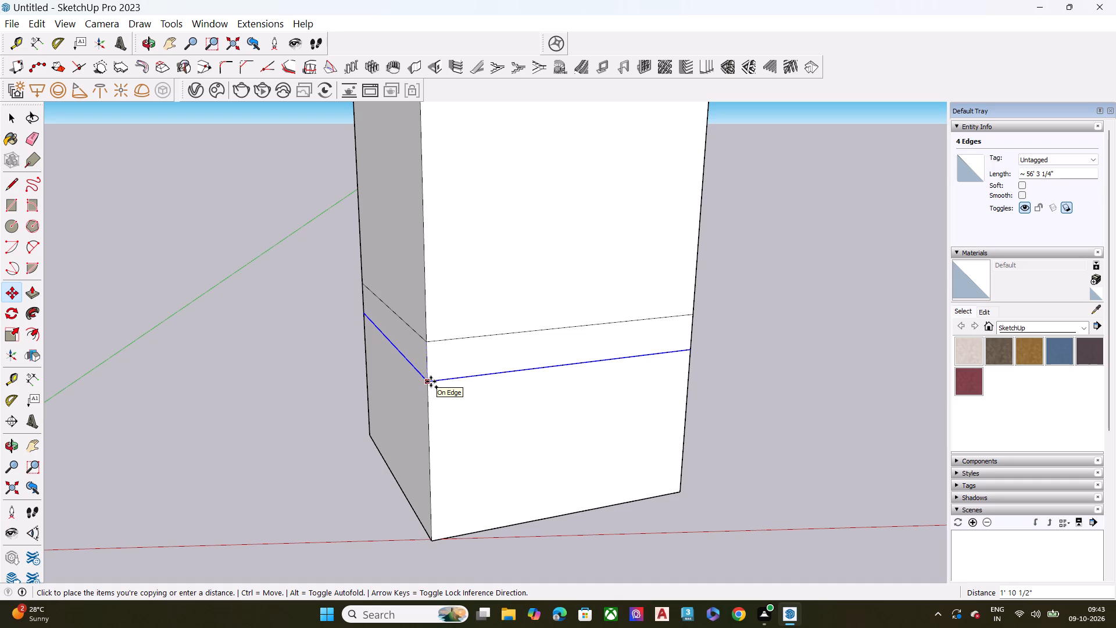
Copy the selected four-edge loop straight down the block's sides from its level 10' above the base.
key(9)
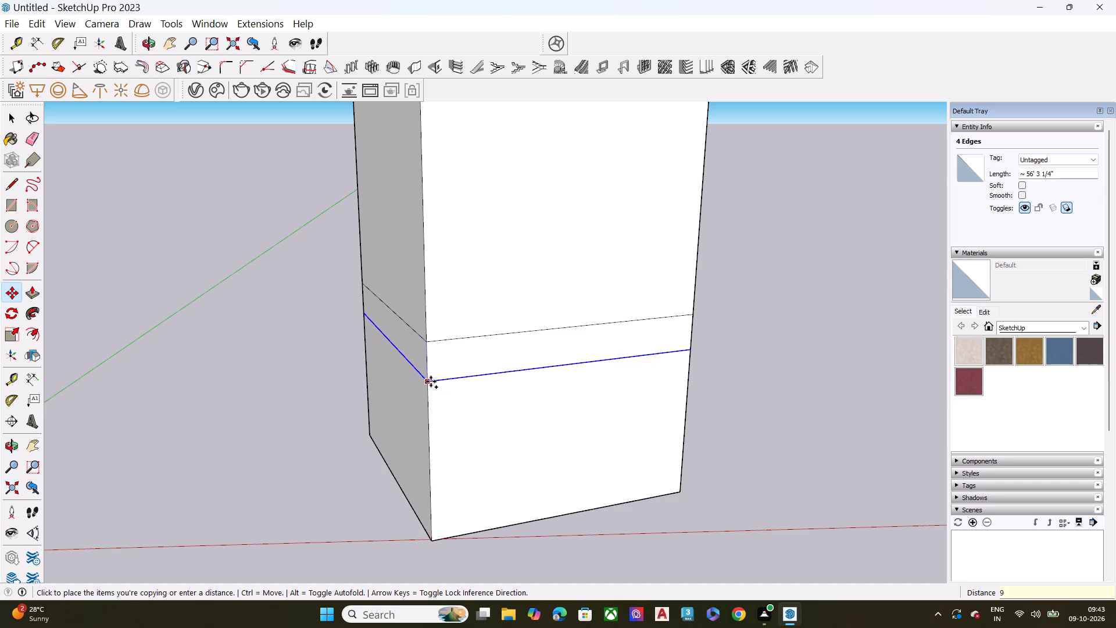
key(BackSpace)
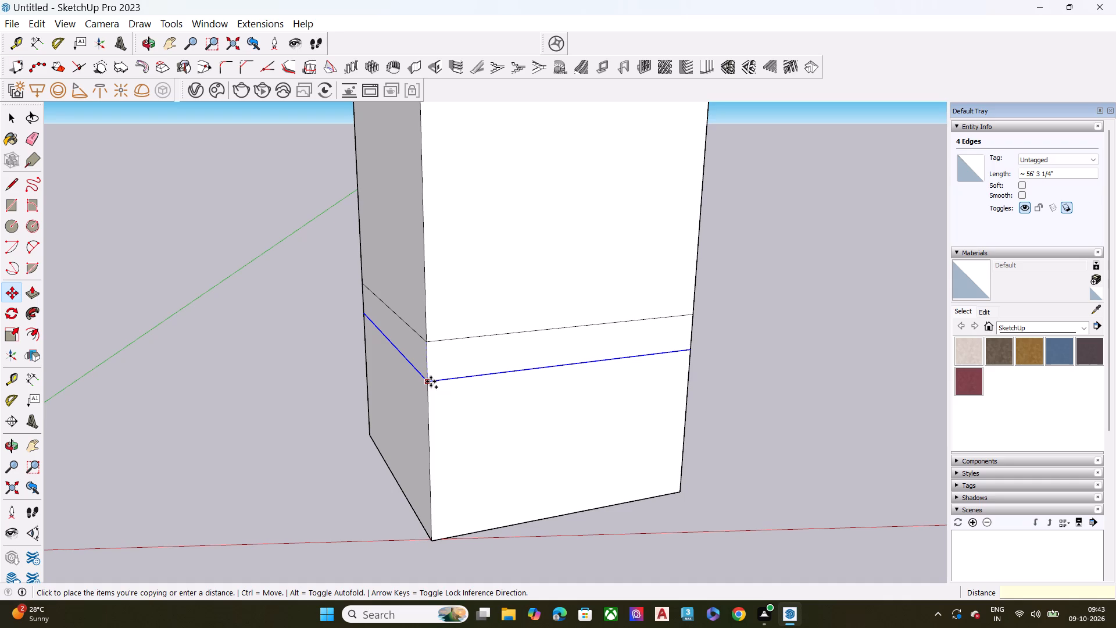
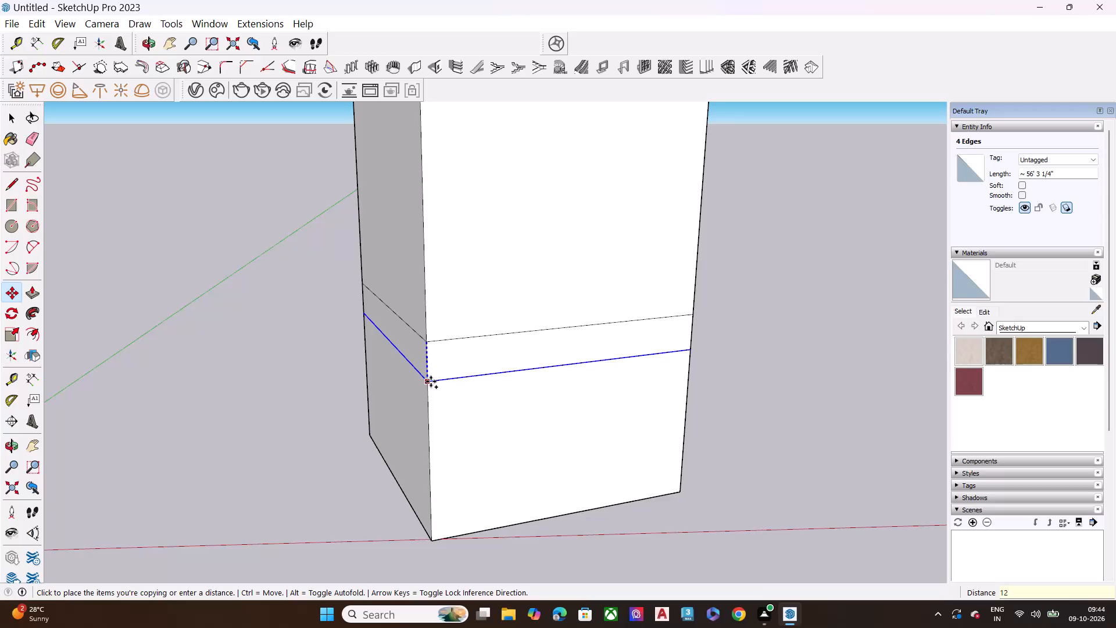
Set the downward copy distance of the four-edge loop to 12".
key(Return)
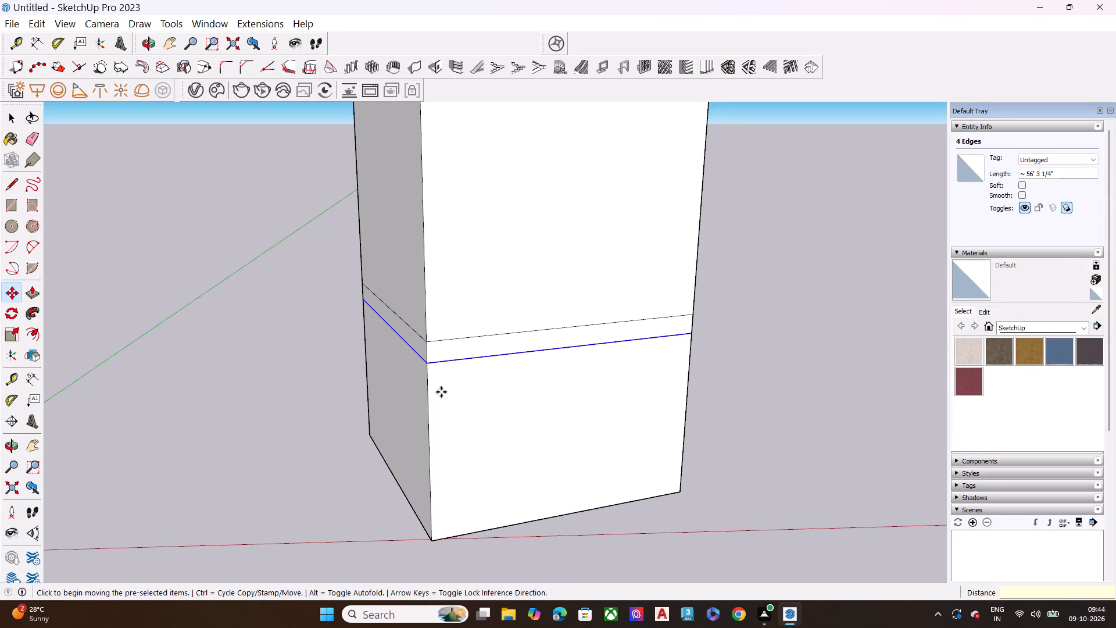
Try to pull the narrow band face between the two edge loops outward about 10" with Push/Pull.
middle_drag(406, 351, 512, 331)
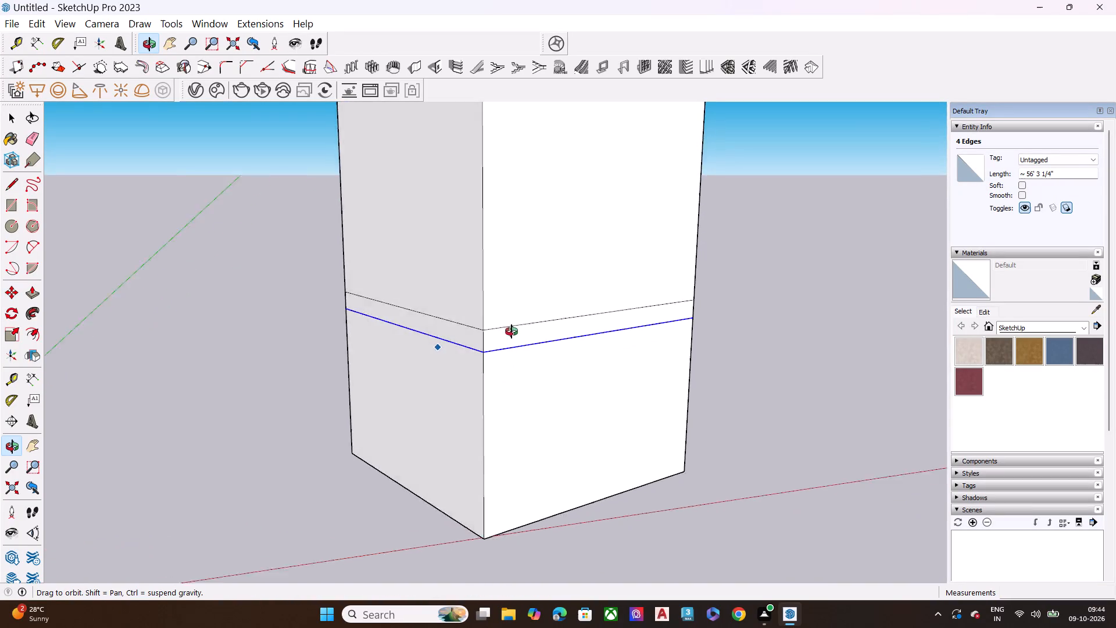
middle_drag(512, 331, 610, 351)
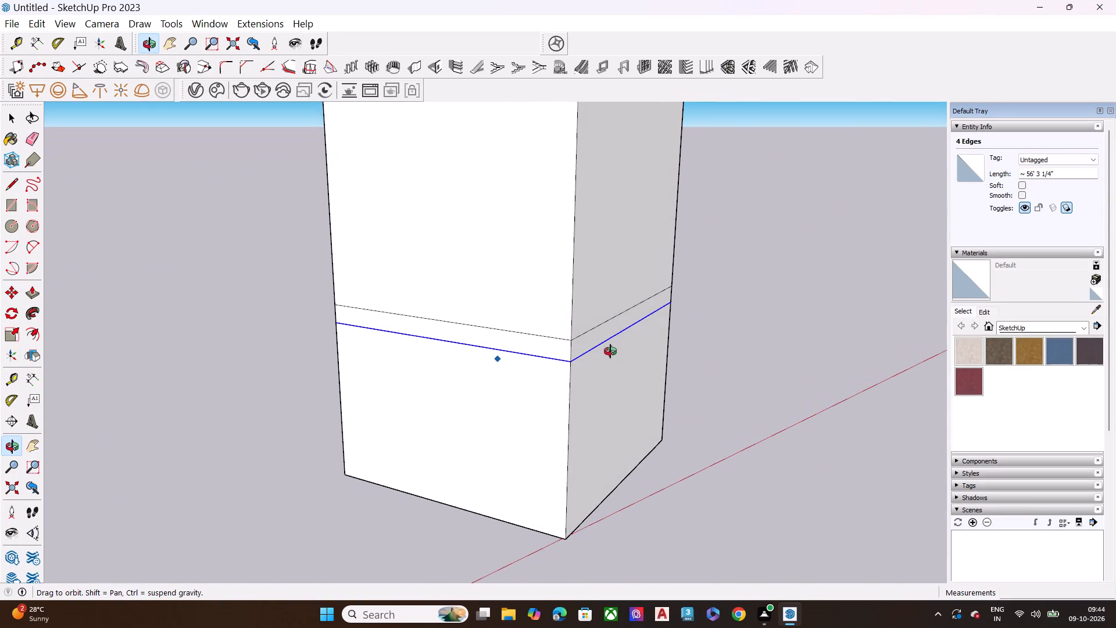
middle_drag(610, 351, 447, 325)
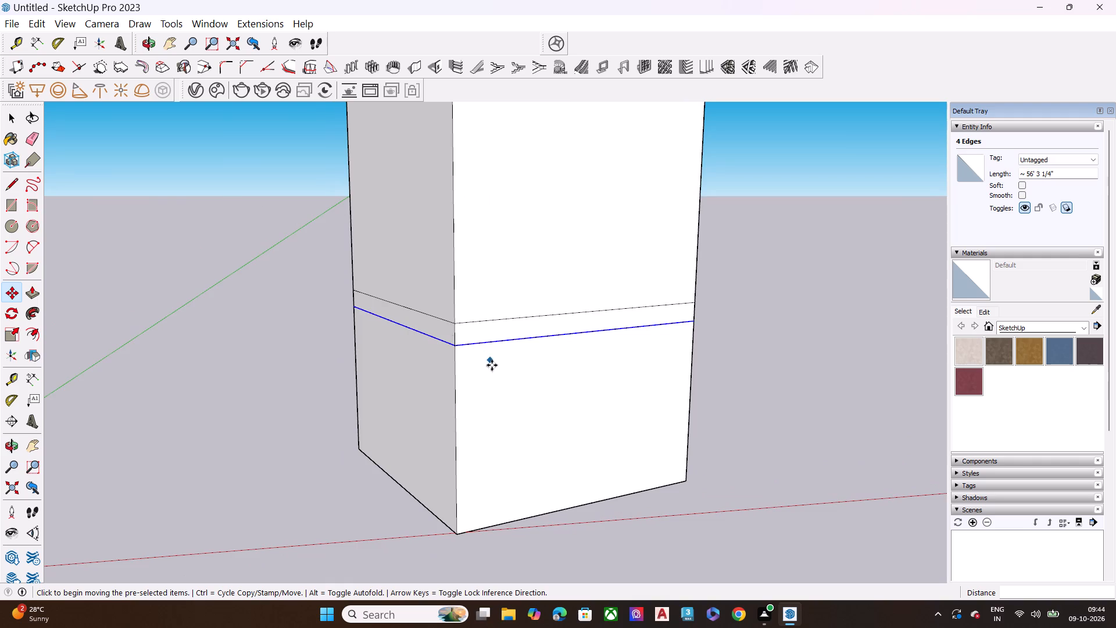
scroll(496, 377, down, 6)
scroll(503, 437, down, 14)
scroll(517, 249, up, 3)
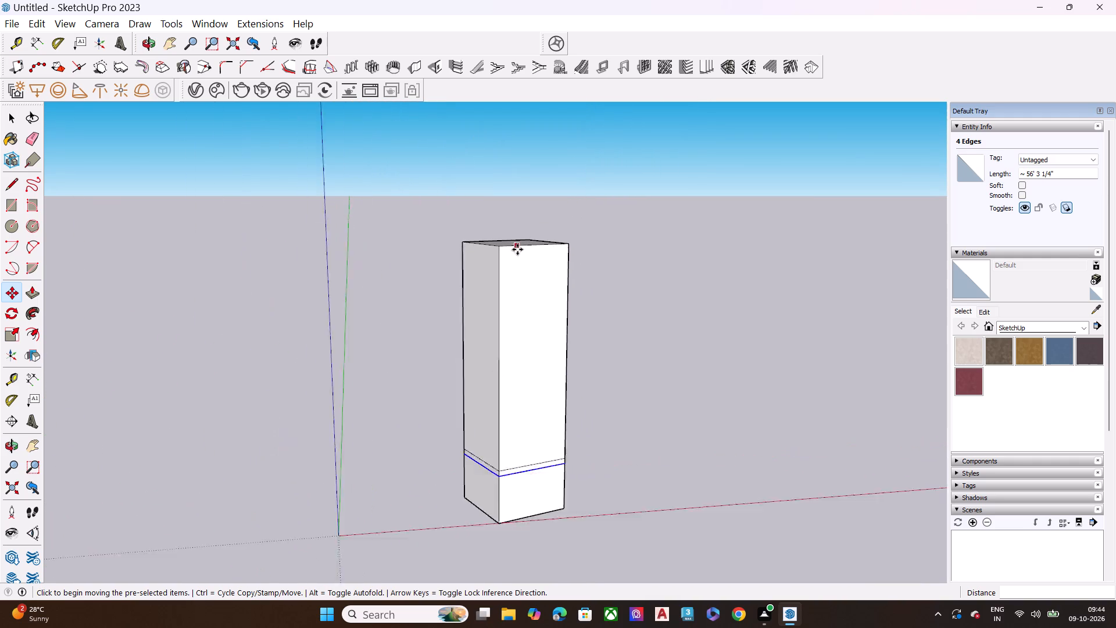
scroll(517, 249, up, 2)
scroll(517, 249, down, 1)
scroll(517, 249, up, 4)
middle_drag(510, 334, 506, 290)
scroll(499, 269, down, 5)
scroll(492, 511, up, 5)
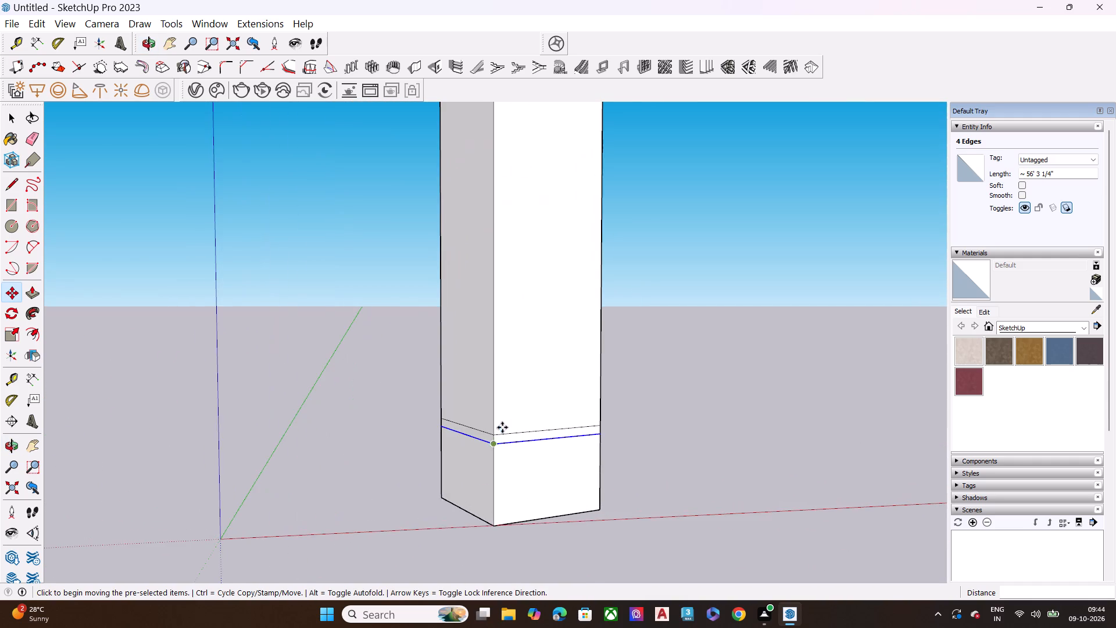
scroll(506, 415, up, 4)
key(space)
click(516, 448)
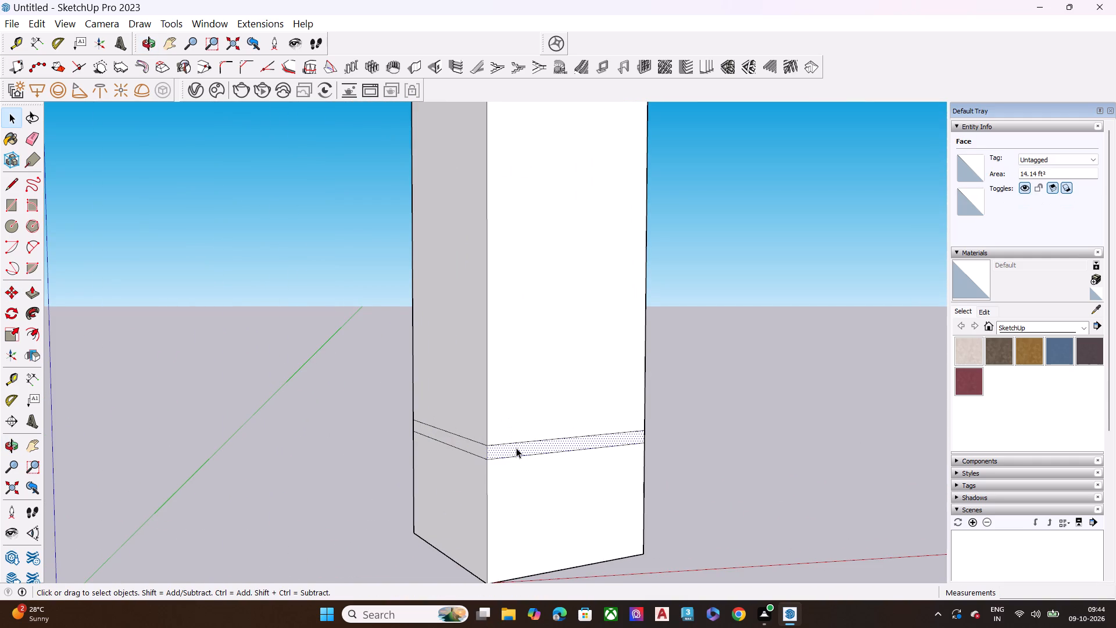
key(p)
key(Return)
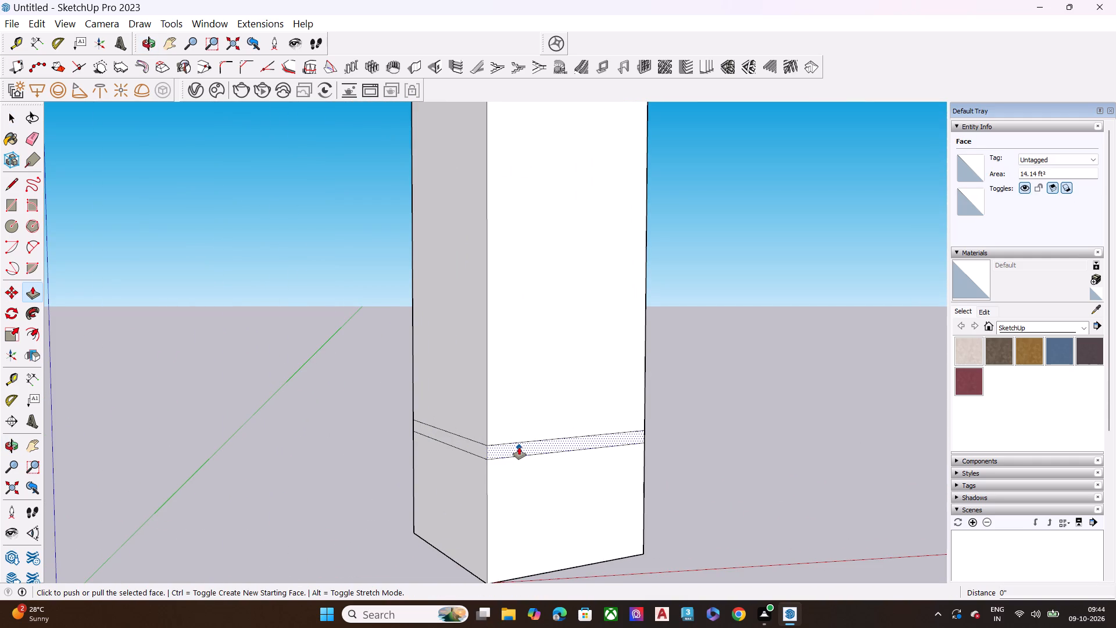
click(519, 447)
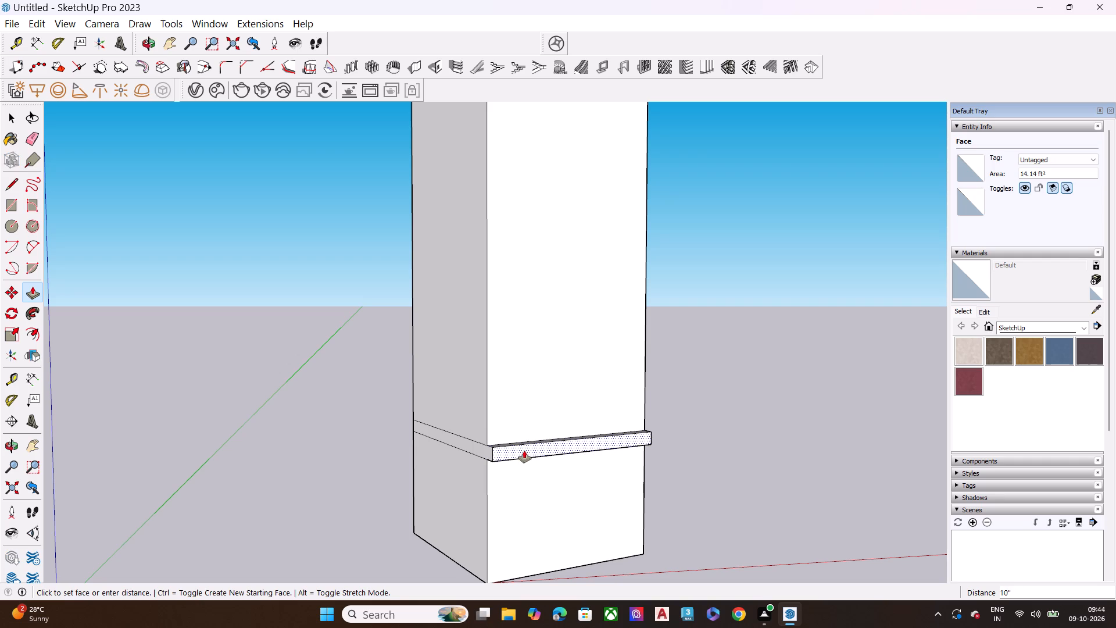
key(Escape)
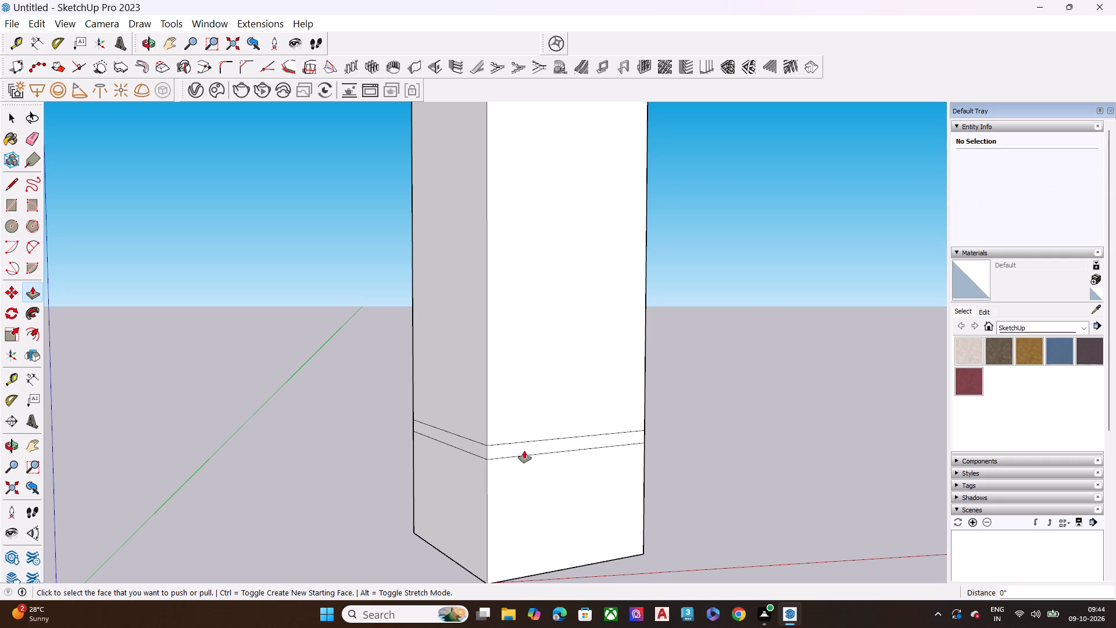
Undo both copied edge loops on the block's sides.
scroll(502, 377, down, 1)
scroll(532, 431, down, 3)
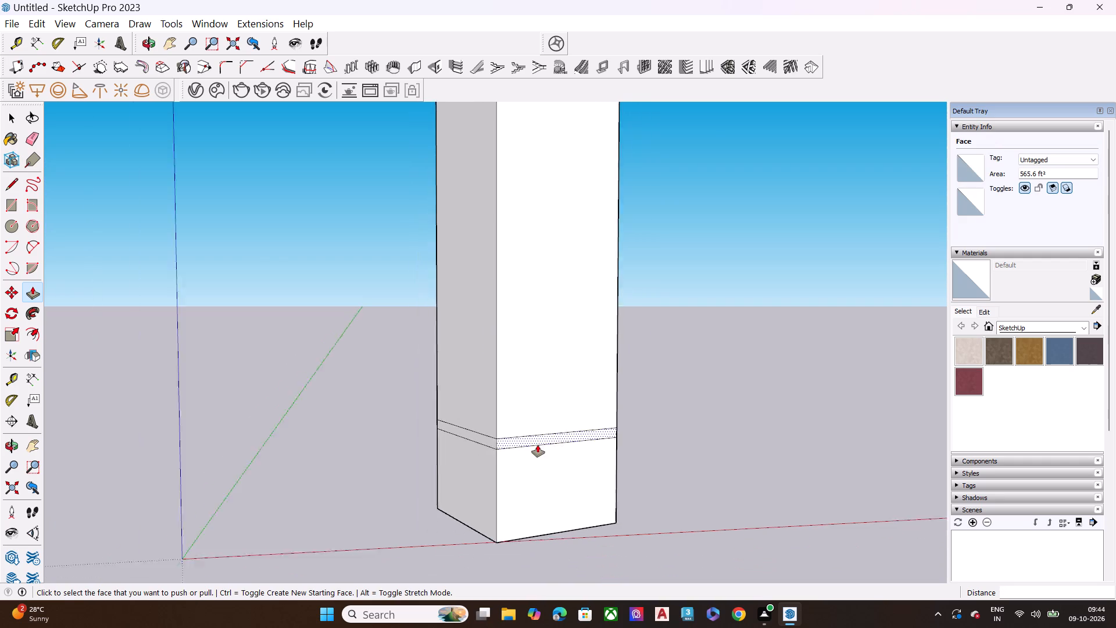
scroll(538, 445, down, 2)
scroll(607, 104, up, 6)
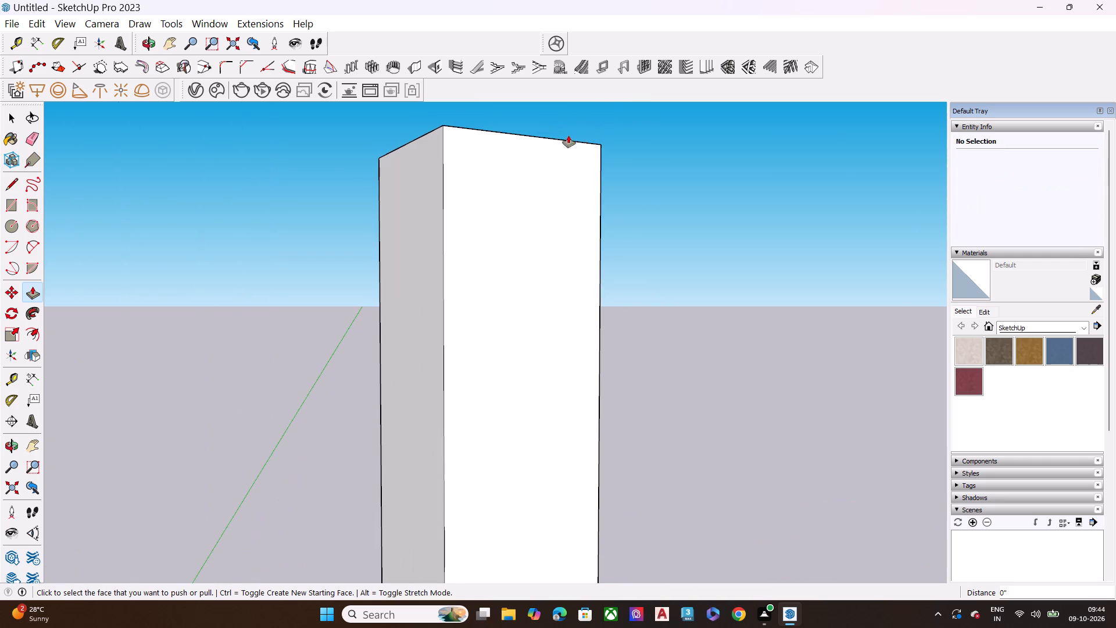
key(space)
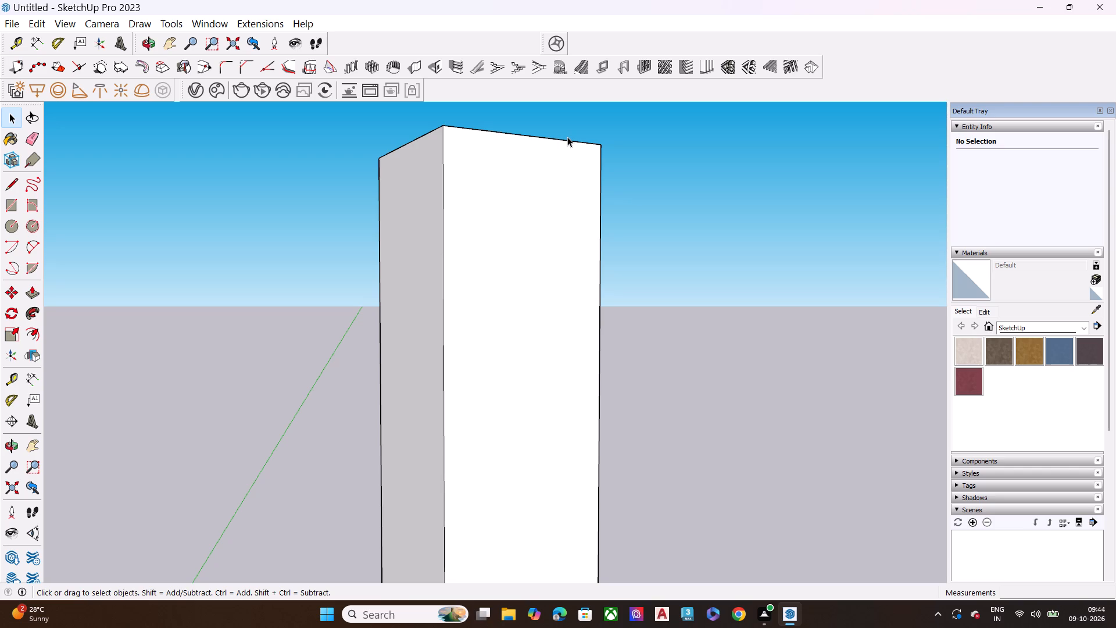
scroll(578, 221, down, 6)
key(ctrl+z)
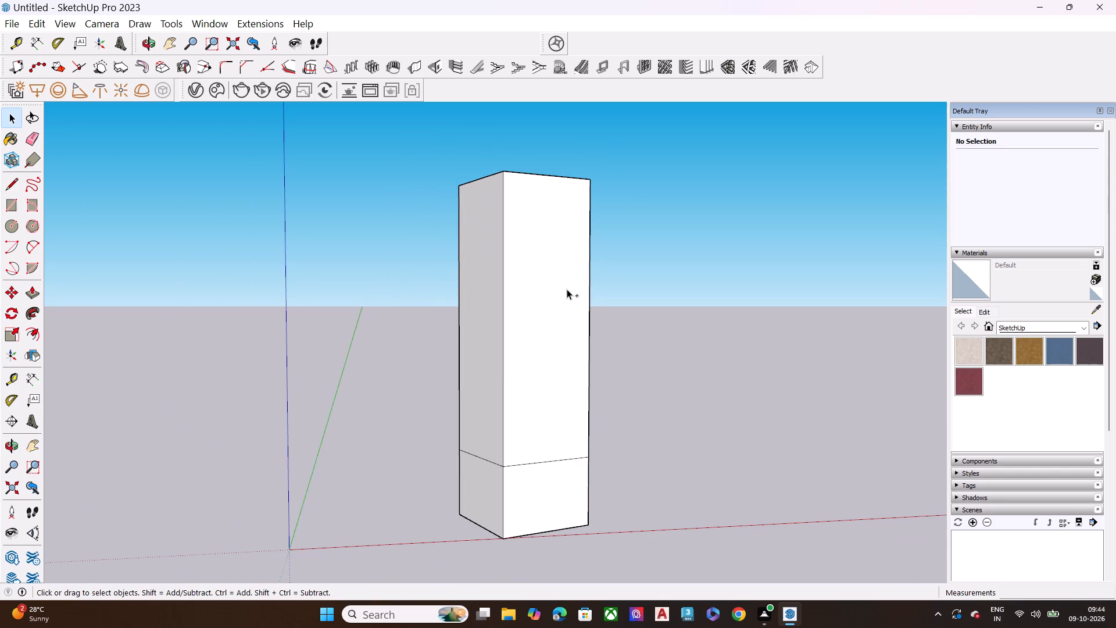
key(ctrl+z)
Pull one side face of the block outward by about 5' 3" with Push/Pull.
middle_drag(572, 364, 307, 424)
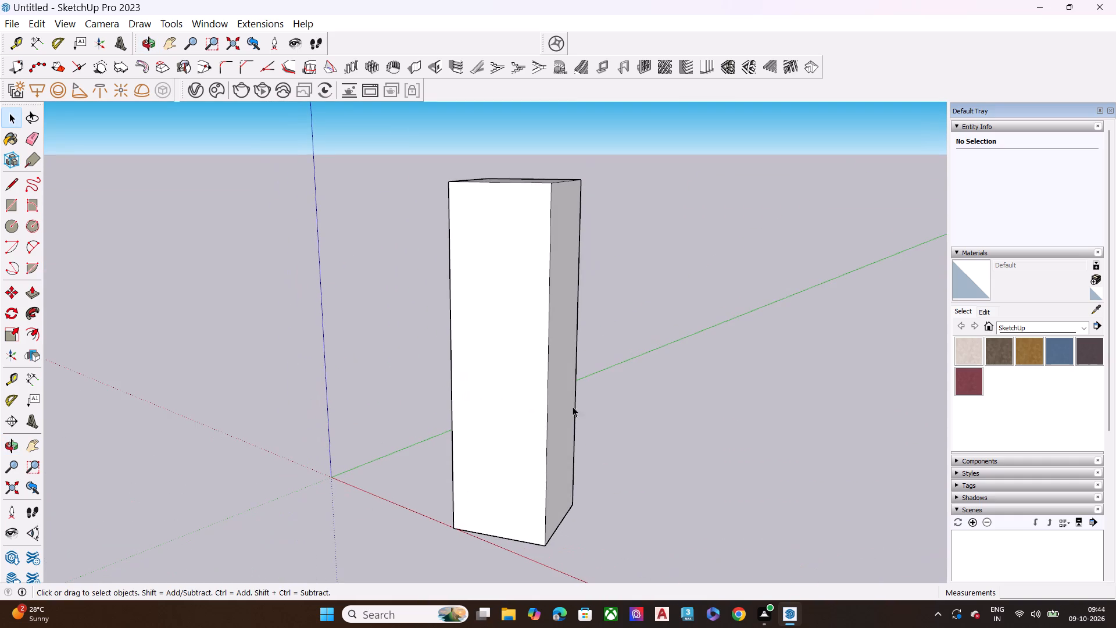
click(563, 405)
key(p)
click(563, 405)
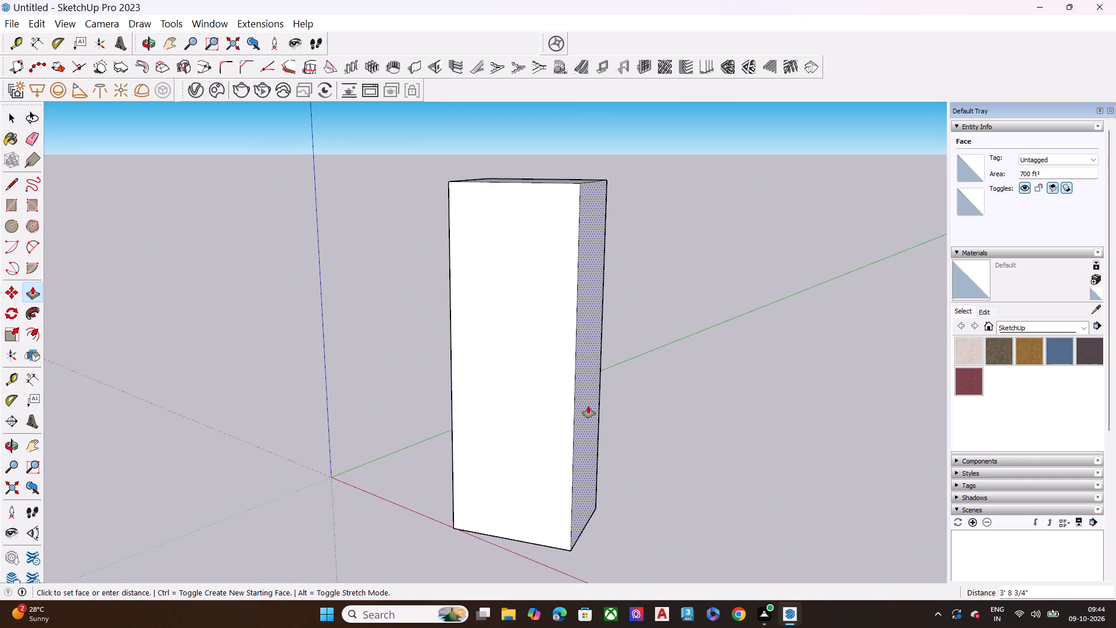
click(599, 405)
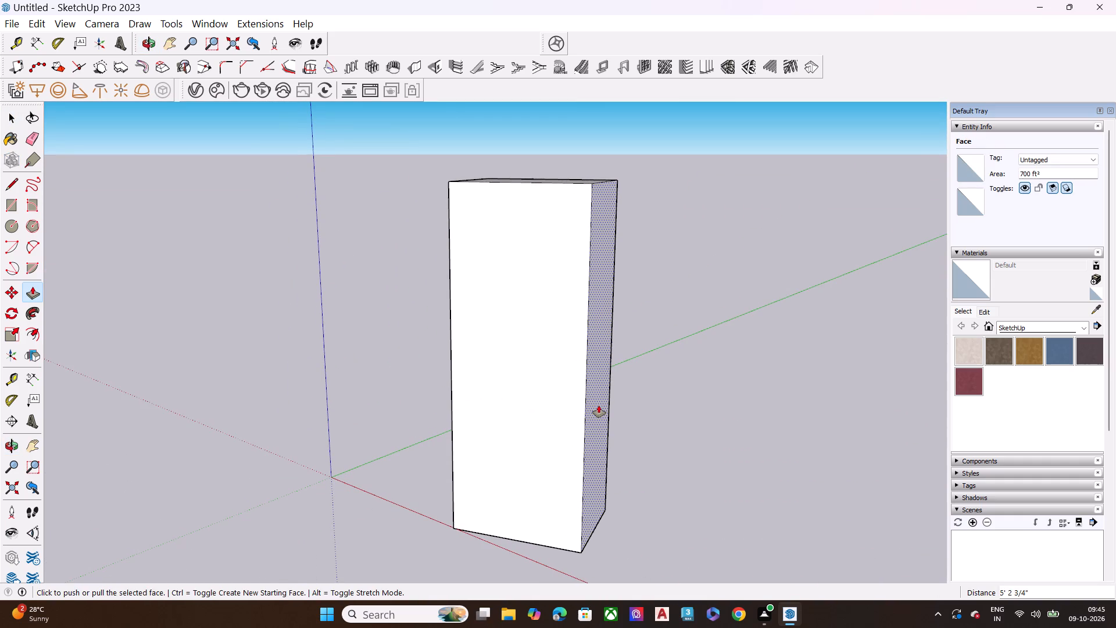
Pull the adjoining widened side face outward so that the neighbouring sides are about 17' wide.
middle_drag(528, 413, 797, 405)
scroll(798, 405, up, 1)
middle_drag(475, 357, 695, 355)
middle_drag(383, 348, 617, 353)
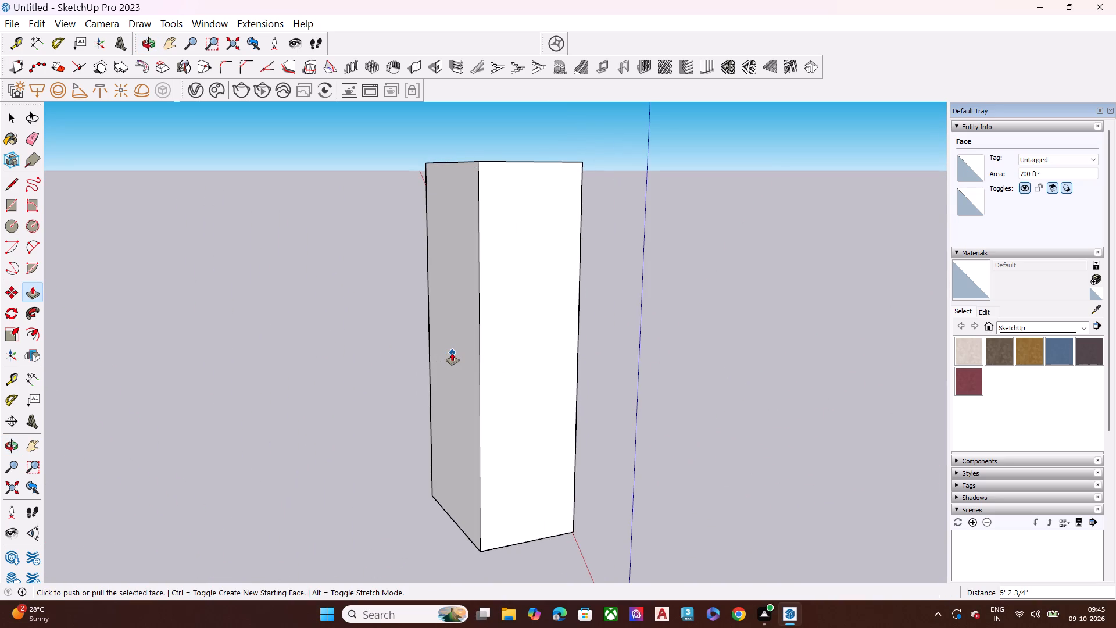
click(459, 354)
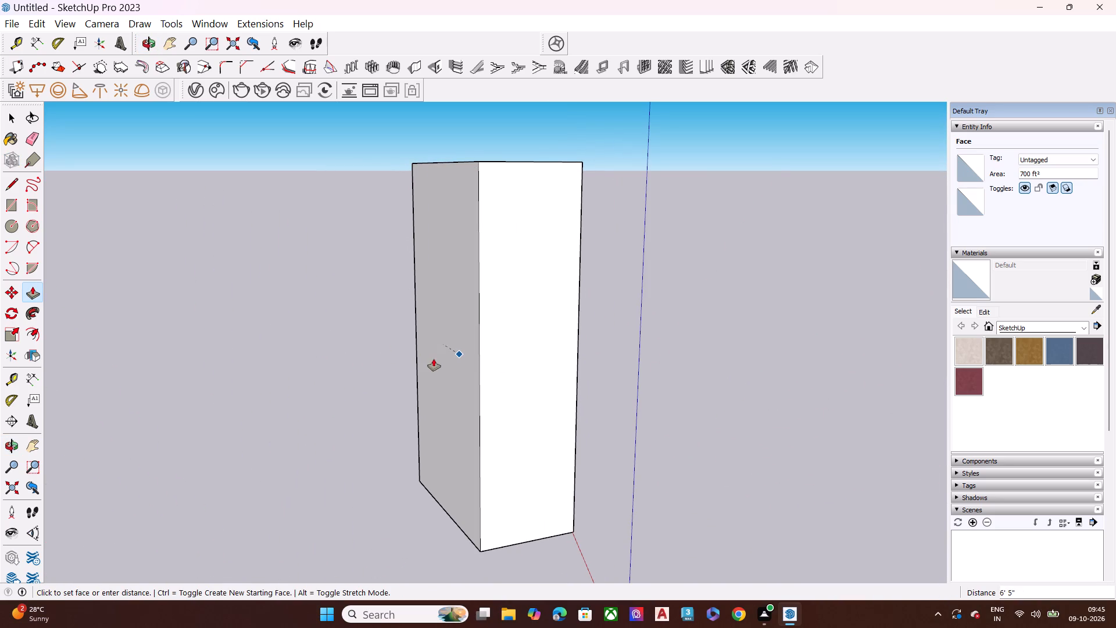
key(space)
click(461, 370)
key(p)
click(462, 370)
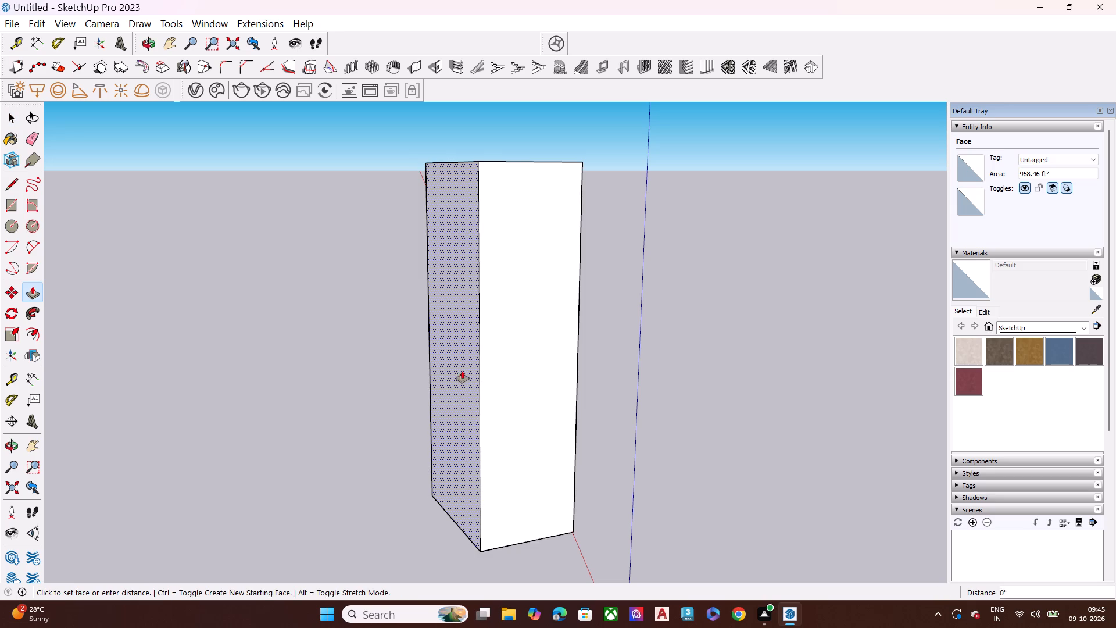
click(440, 374)
key(space)
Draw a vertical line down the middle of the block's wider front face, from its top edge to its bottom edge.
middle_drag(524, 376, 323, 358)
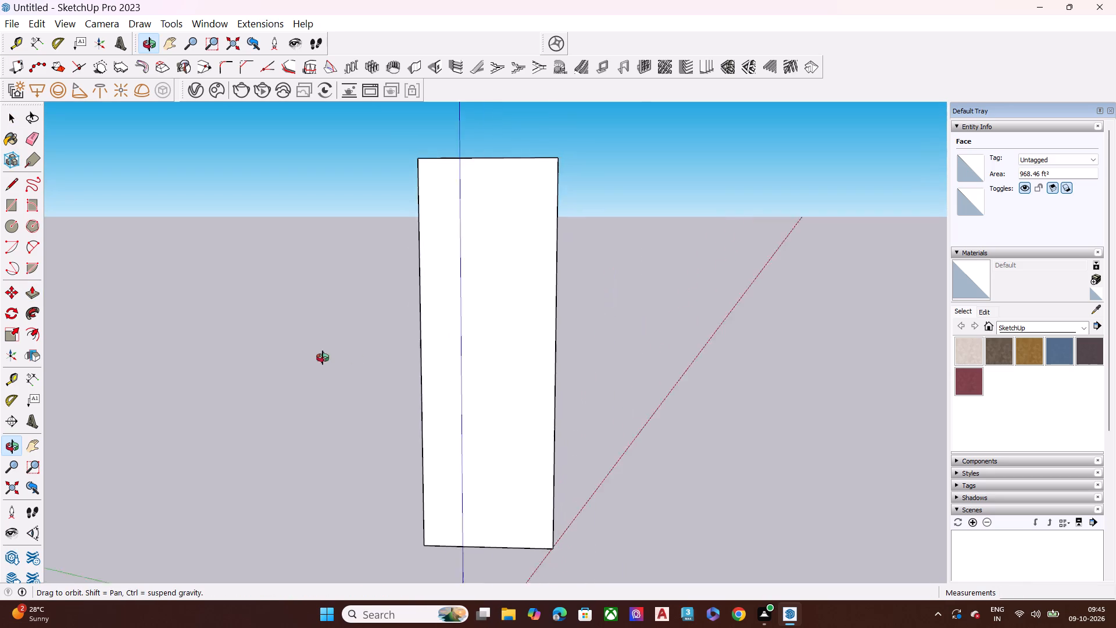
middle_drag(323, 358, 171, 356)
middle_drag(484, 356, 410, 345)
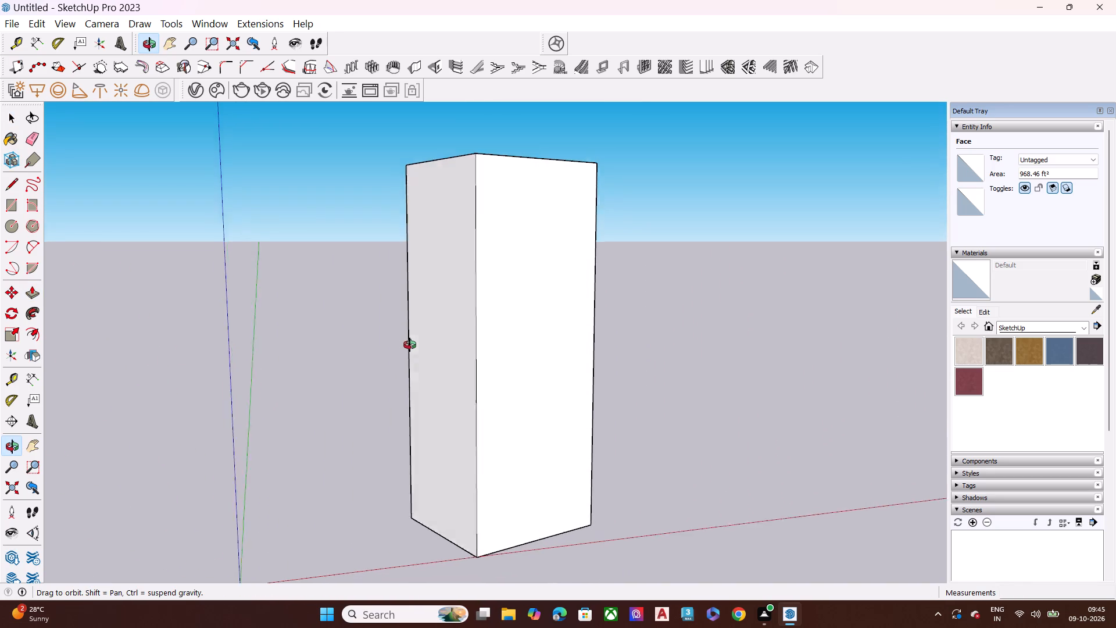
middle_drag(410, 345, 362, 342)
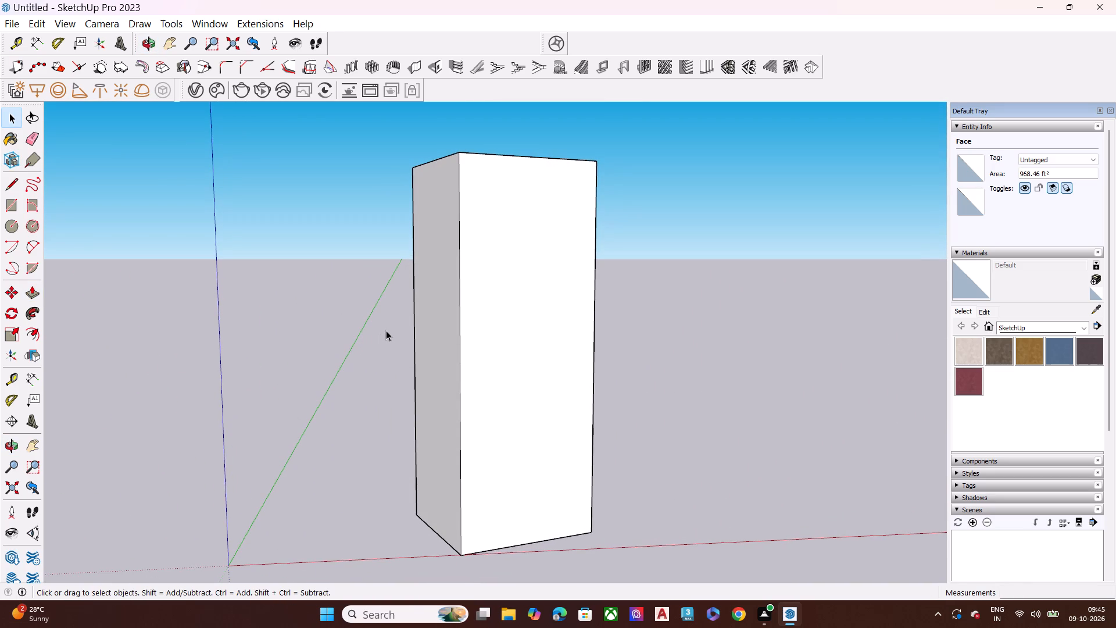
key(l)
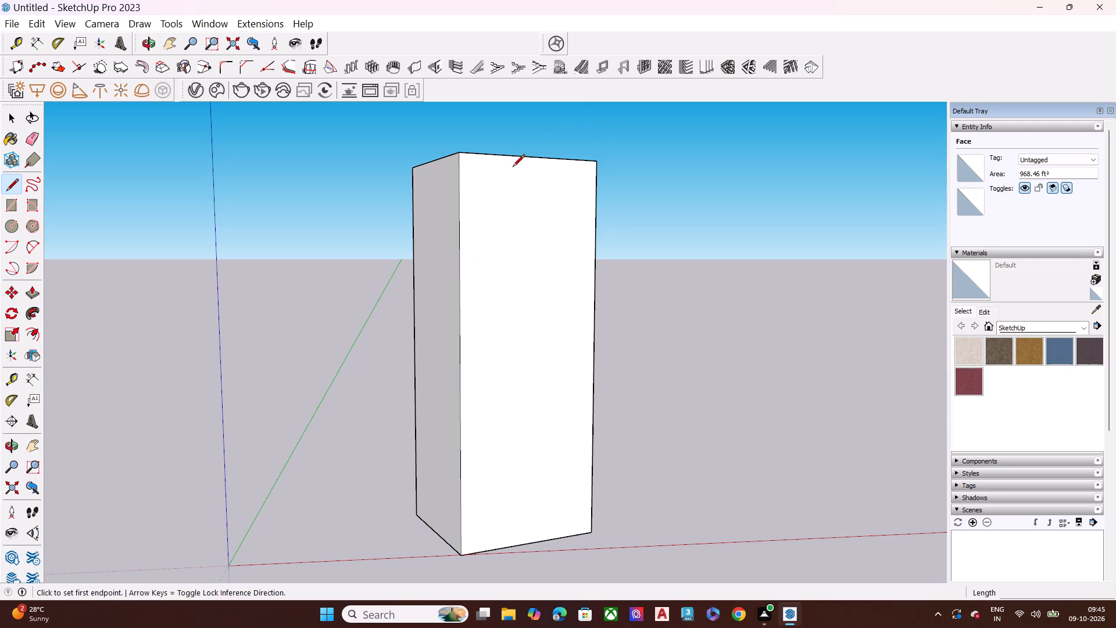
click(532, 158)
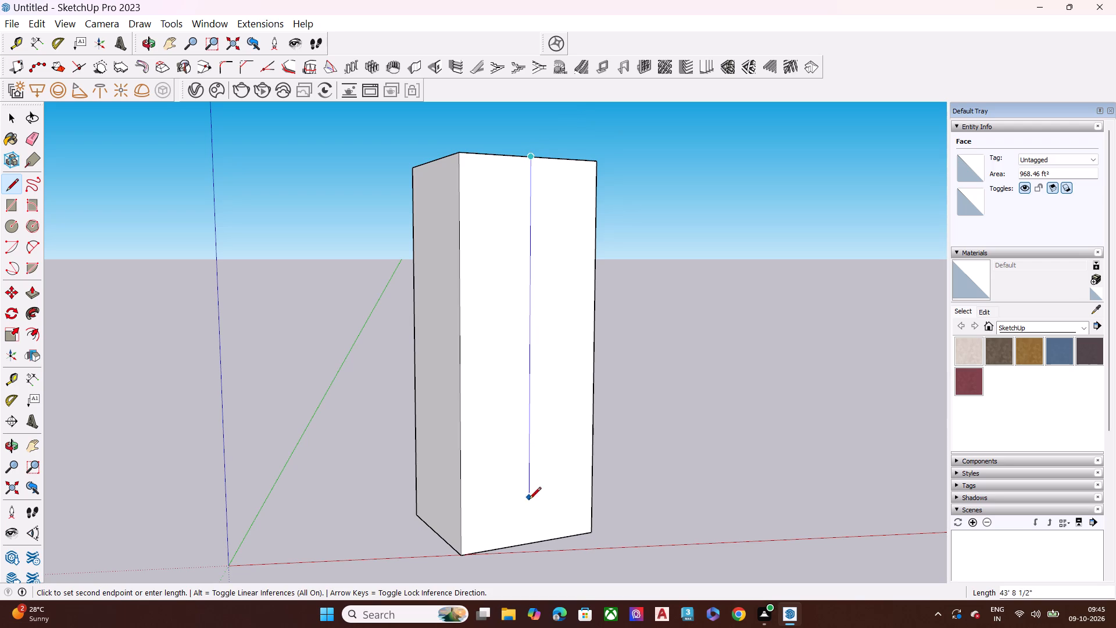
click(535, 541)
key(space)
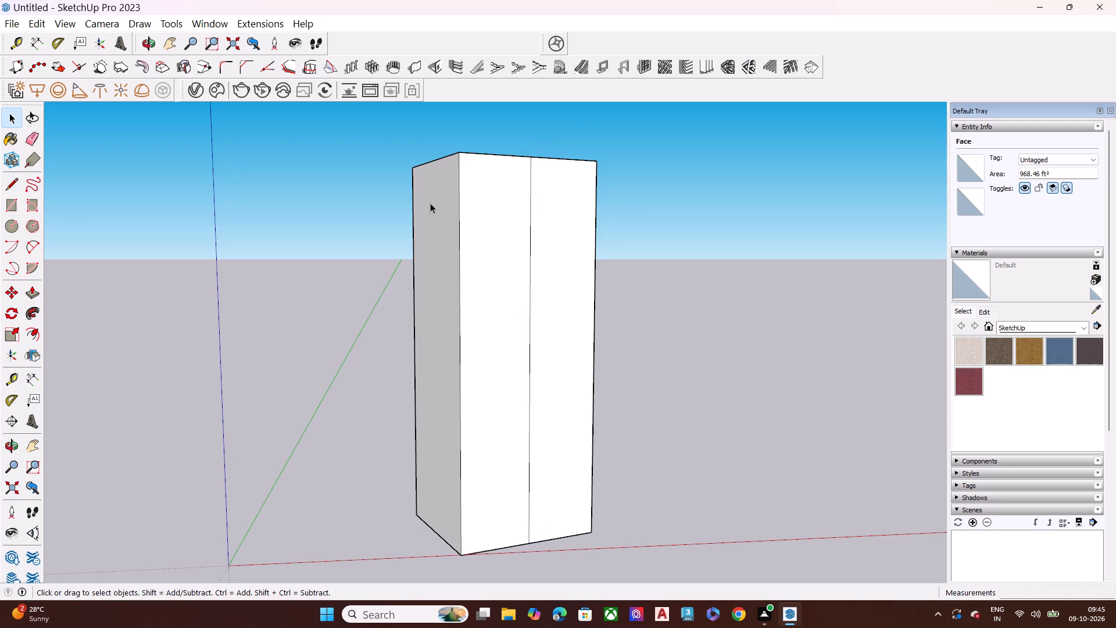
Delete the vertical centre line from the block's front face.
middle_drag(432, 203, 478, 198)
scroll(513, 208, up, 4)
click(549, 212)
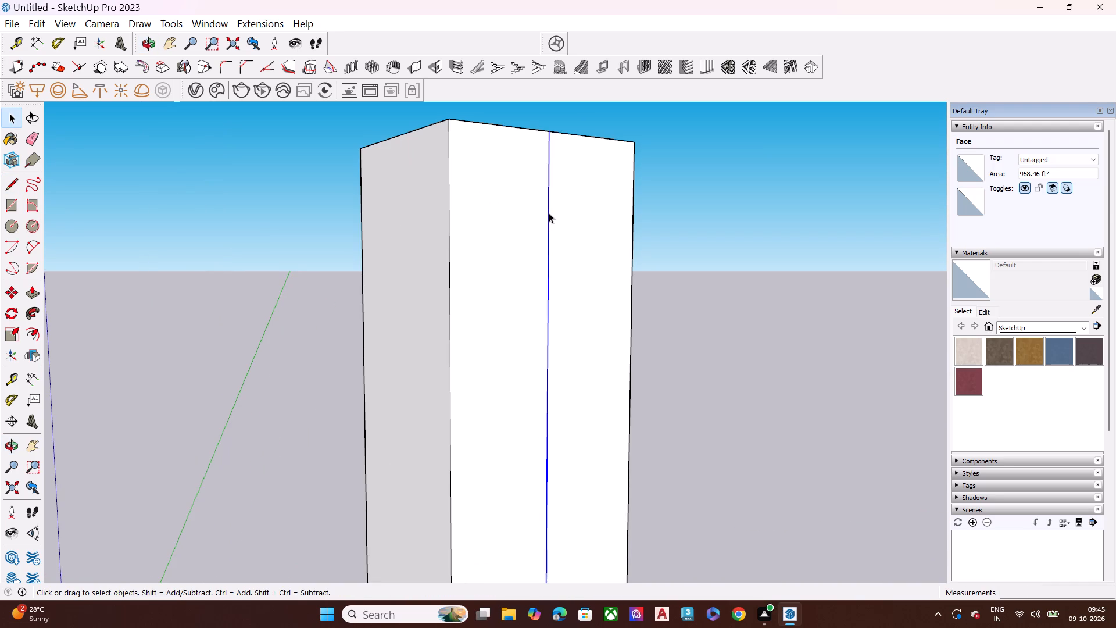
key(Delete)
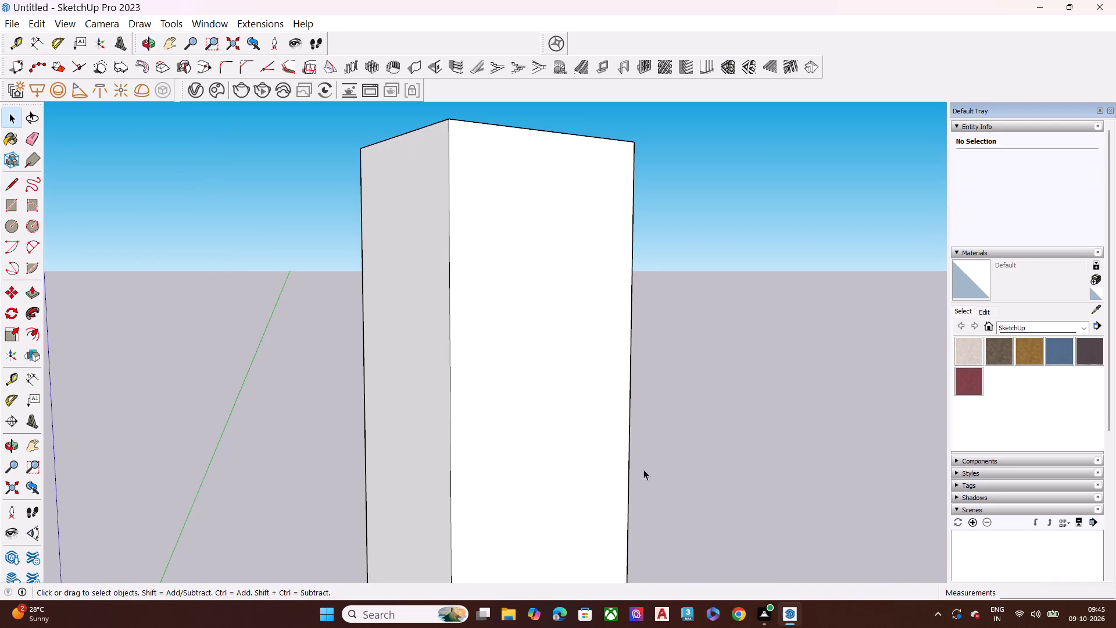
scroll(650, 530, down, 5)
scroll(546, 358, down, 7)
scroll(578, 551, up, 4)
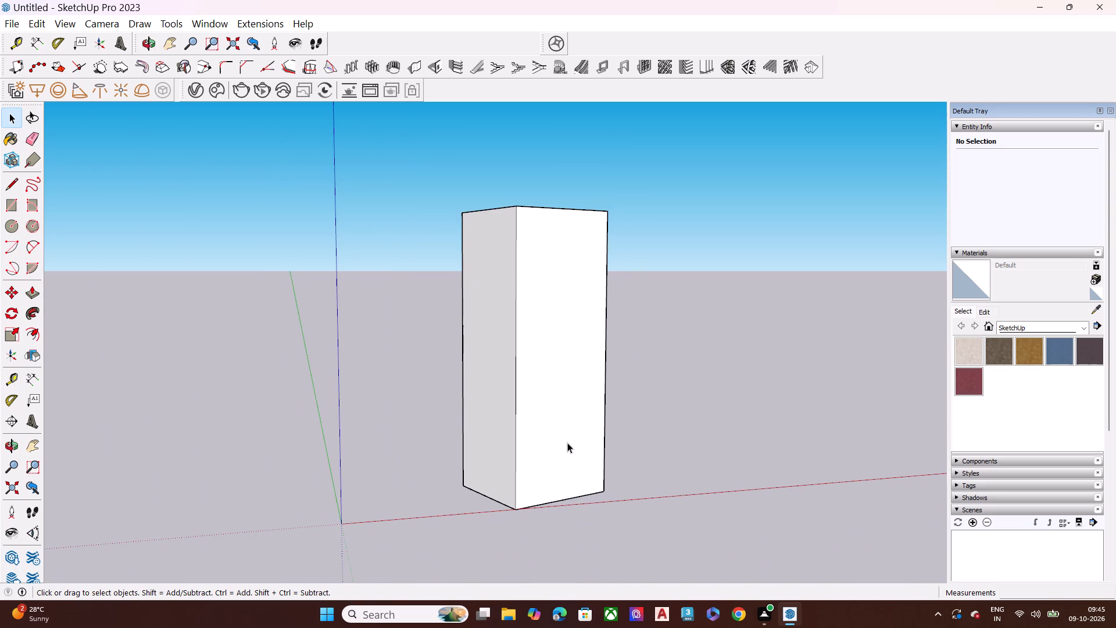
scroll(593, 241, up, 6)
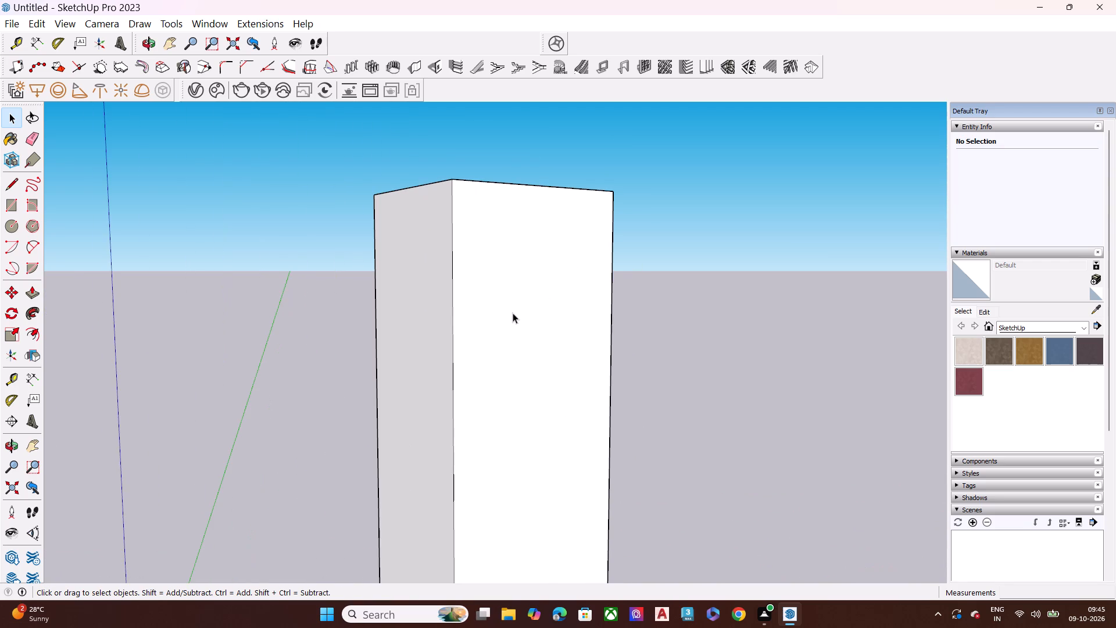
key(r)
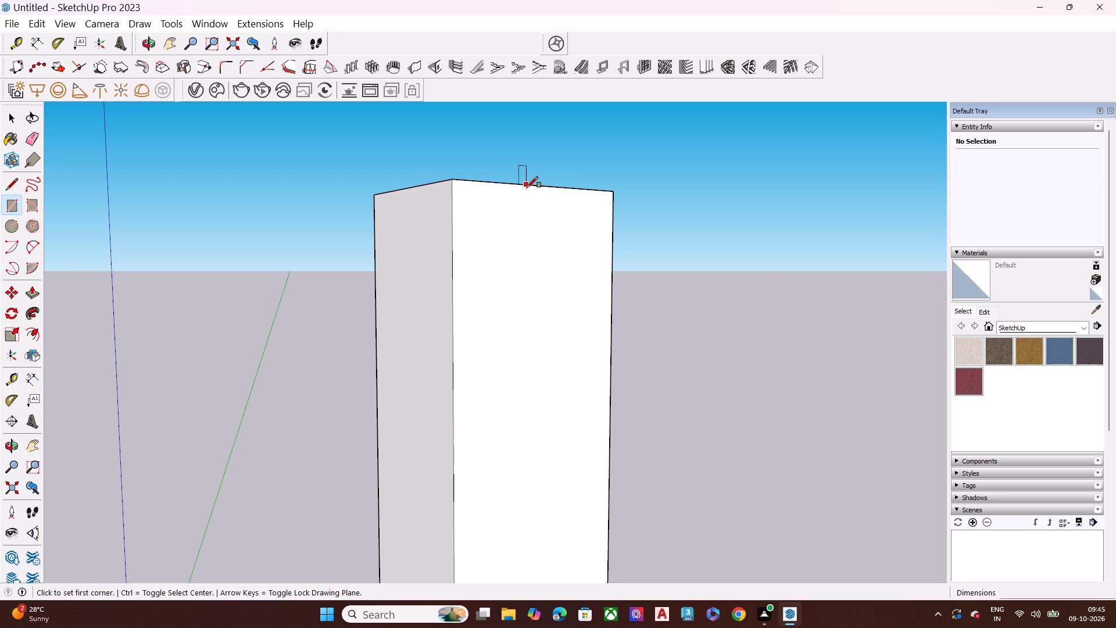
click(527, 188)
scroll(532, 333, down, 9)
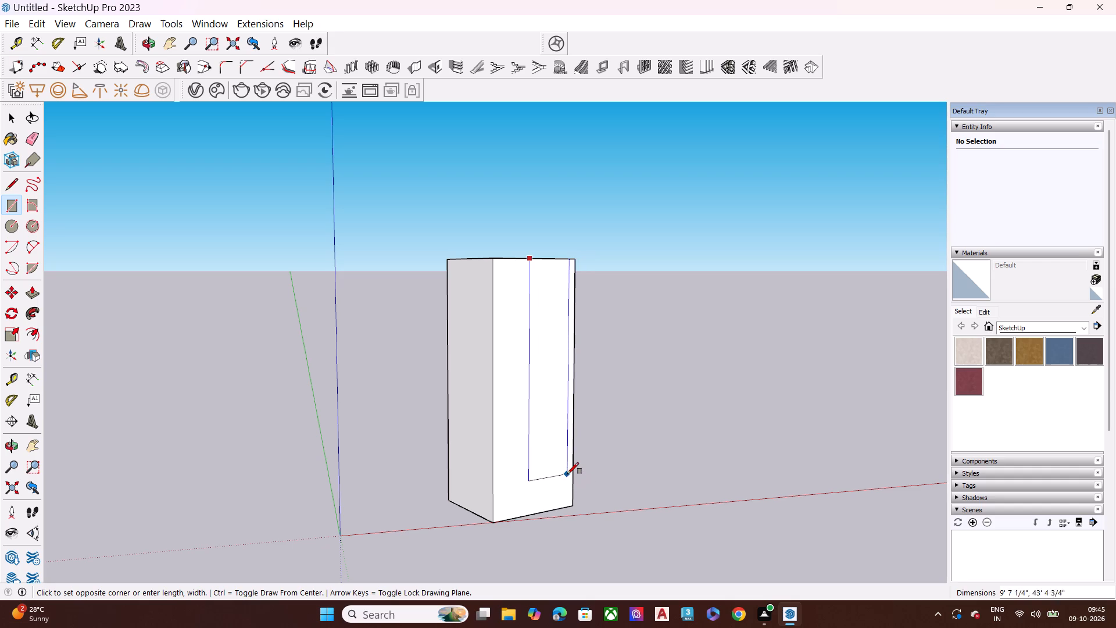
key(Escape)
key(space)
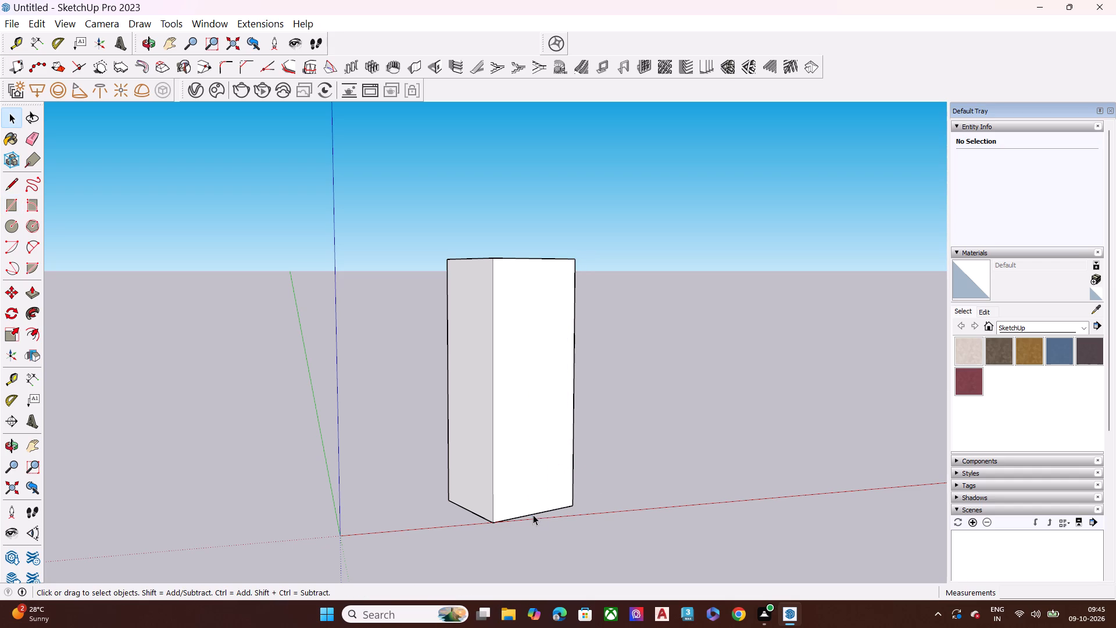
Copy the block's four bottom edges straight up by 10' to mark the first level around all sides.
click(532, 512)
scroll(501, 508, up, 9)
middle_drag(518, 536, 534, 512)
click(593, 548)
click(554, 530)
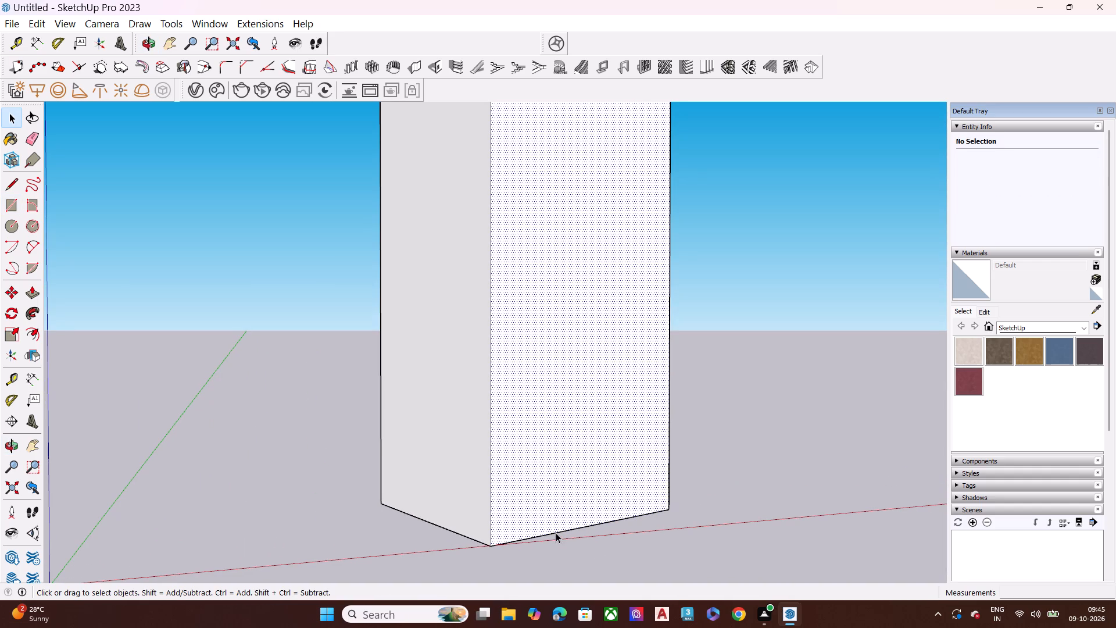
click(556, 533)
click(473, 541)
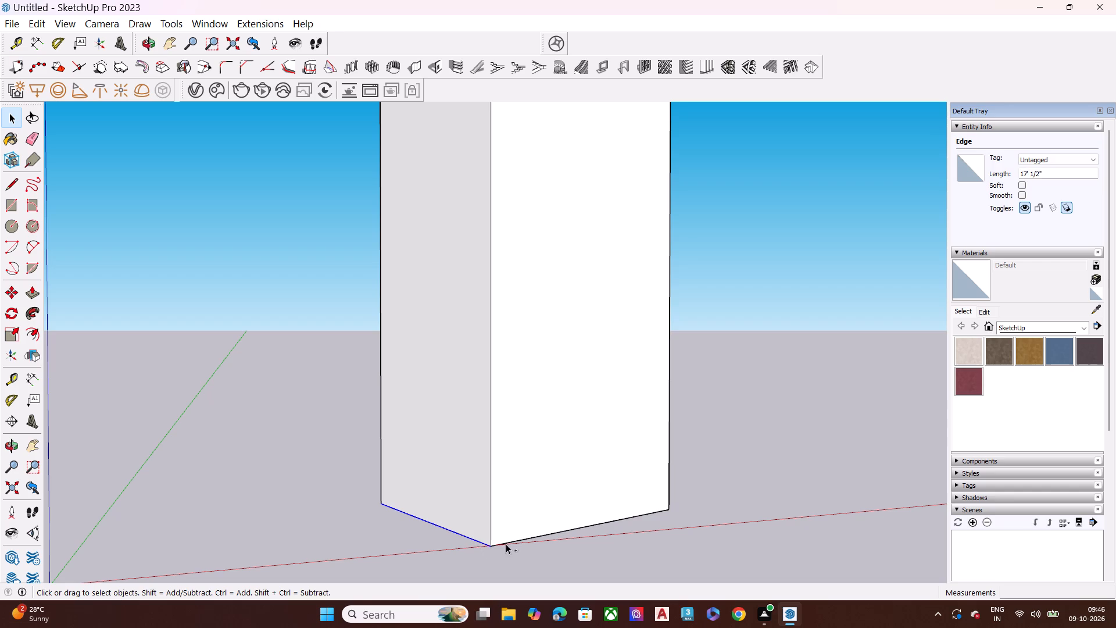
ctrl+click(507, 544)
middle_drag(585, 532, 263, 531)
middle_drag(600, 554, 466, 549)
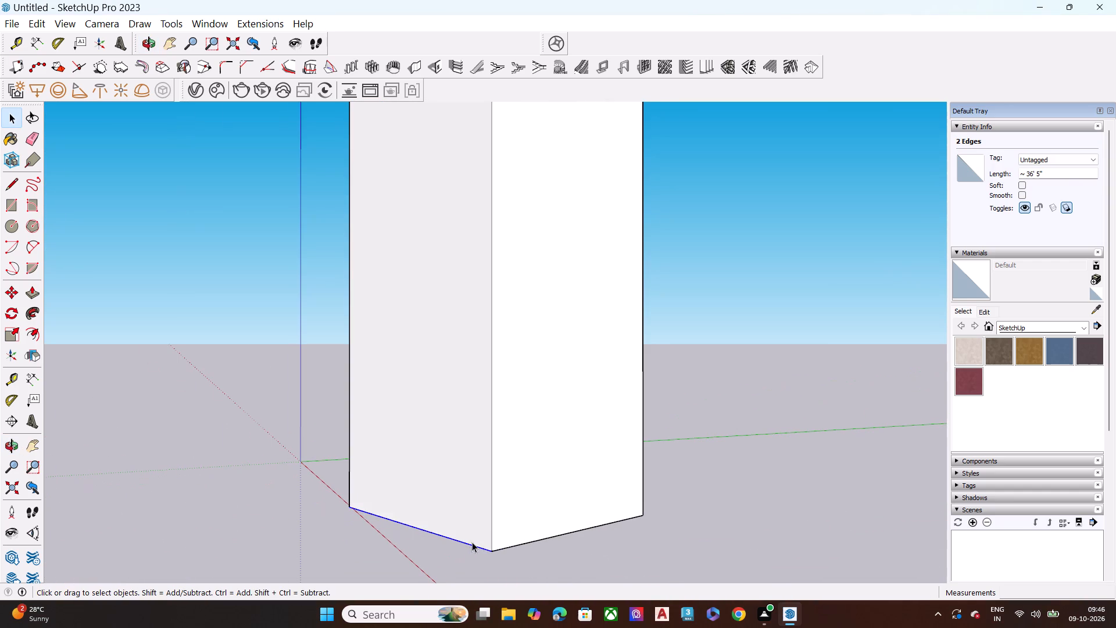
ctrl+click(516, 546)
middle_drag(591, 545, 399, 545)
middle_drag(563, 549, 402, 547)
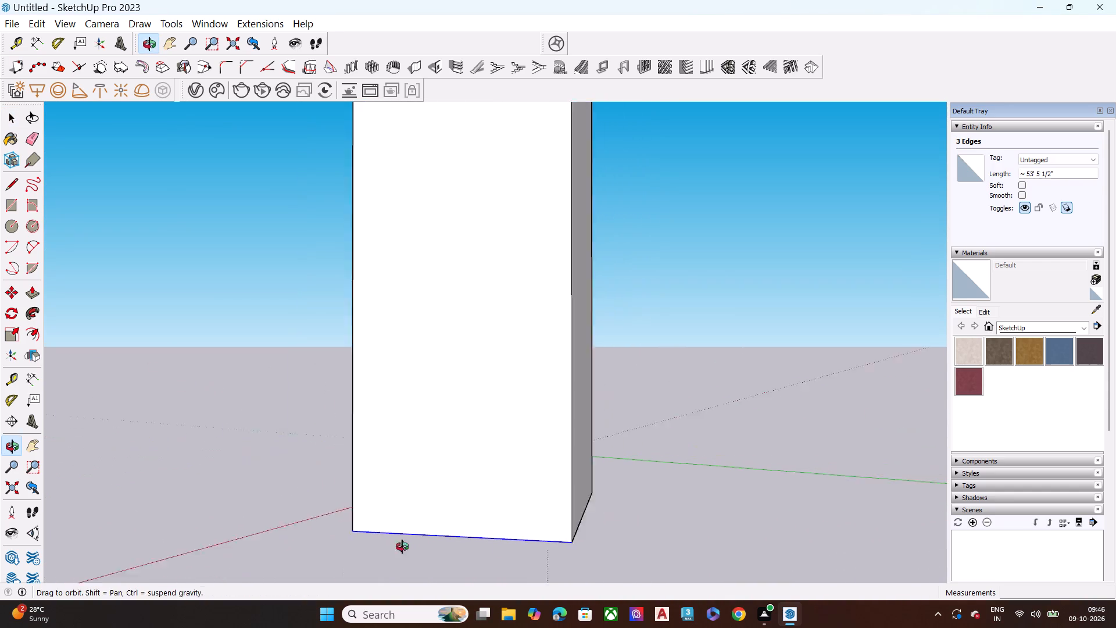
middle_drag(402, 547, 378, 545)
middle_drag(578, 547, 493, 551)
ctrl+click(534, 533)
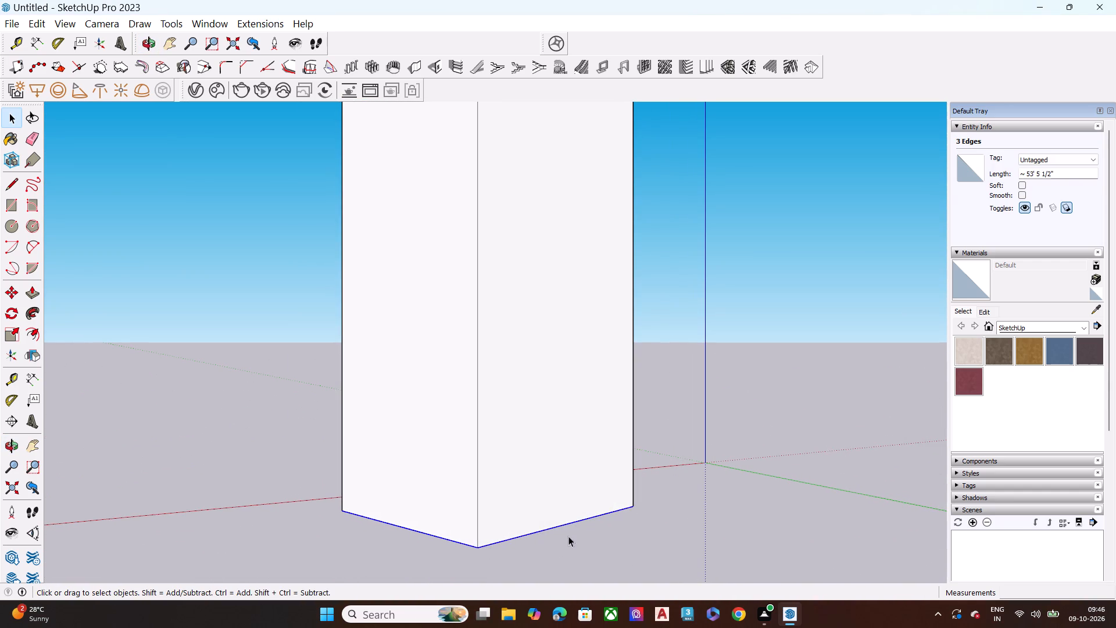
middle_drag(592, 534, 322, 537)
middle_drag(623, 558, 367, 538)
middle_drag(599, 536, 539, 536)
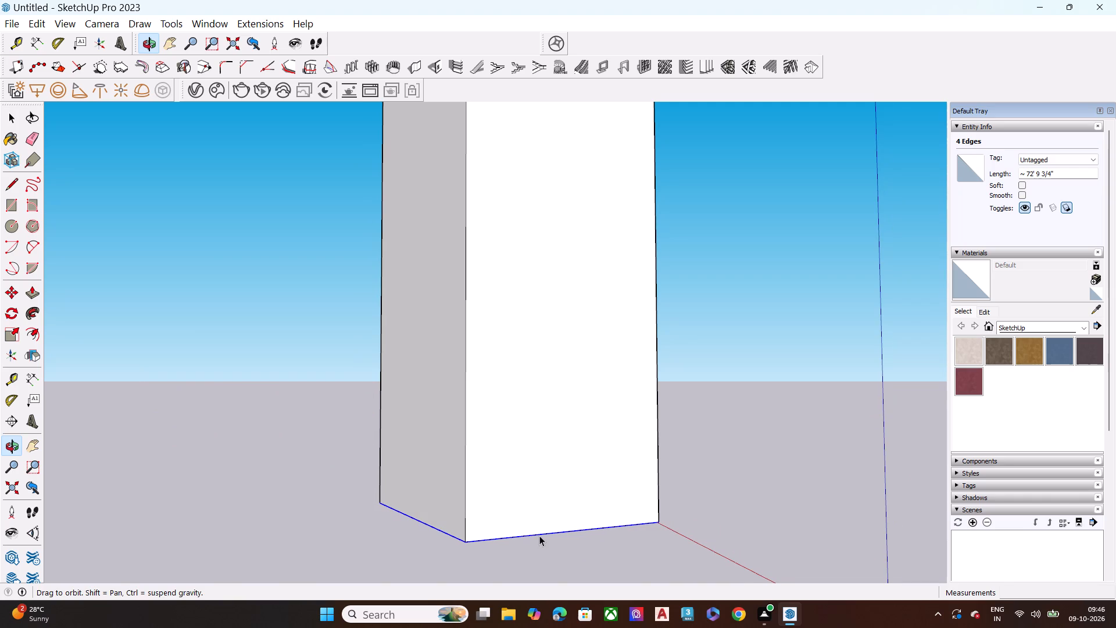
key(m)
click(463, 543)
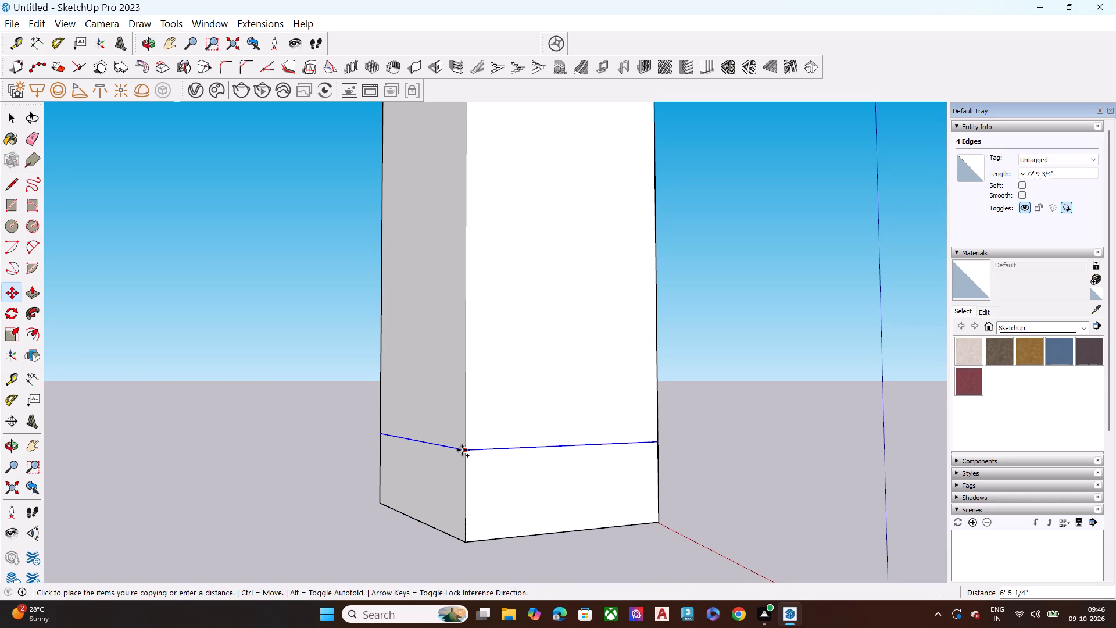
text(10')
key(Return)
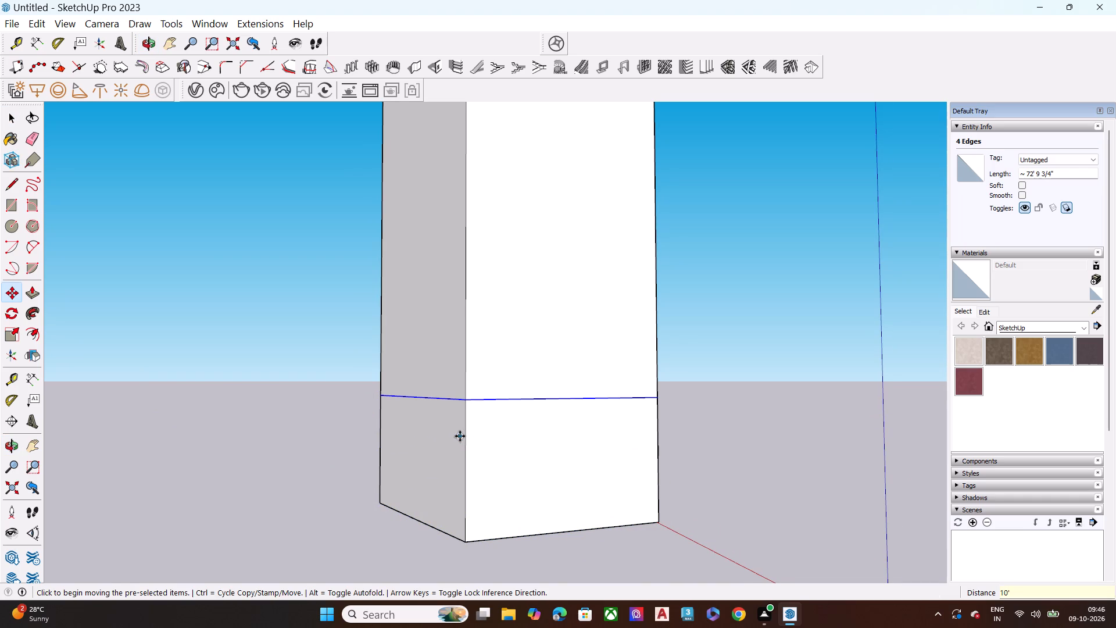
Copy the four level edges up another 12" to form a narrow band around the block.
click(464, 398)
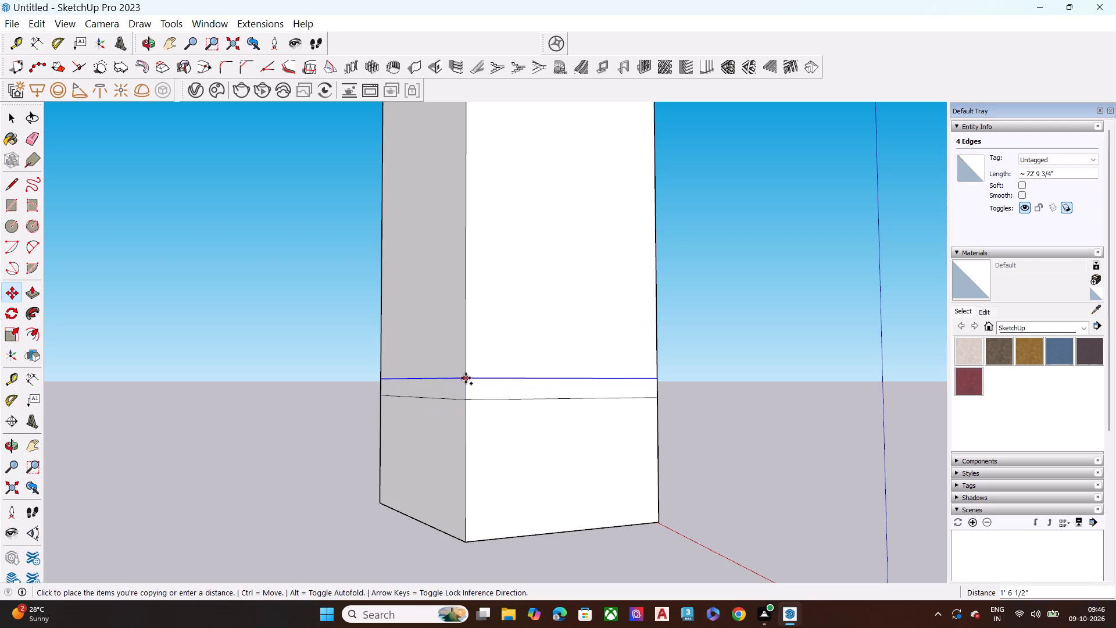
text(12")
key(Return)
scroll(499, 365, up, 3)
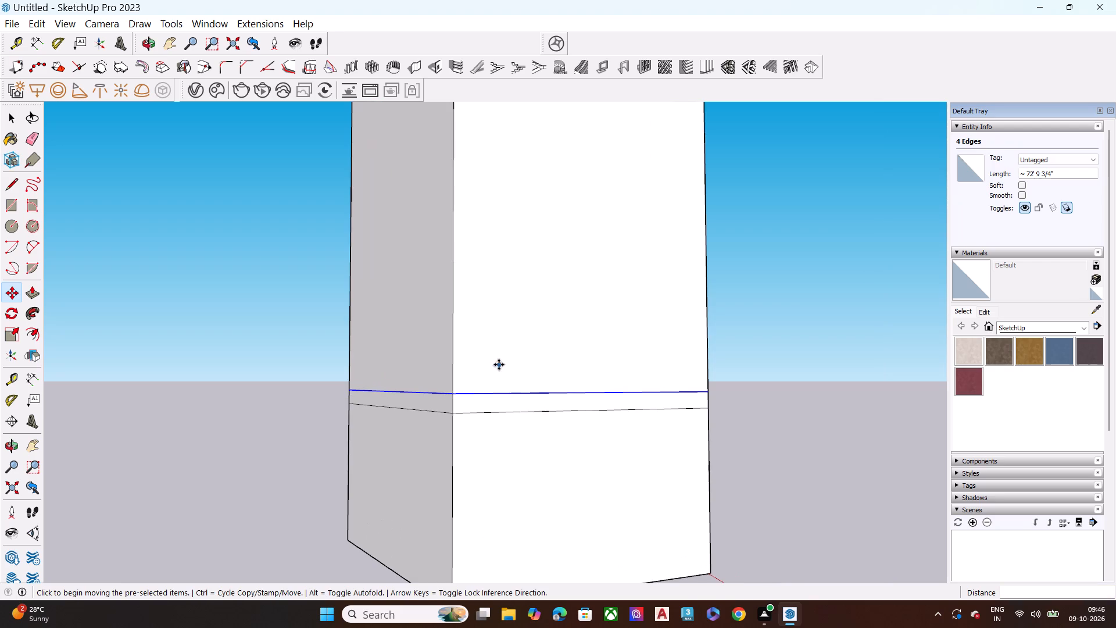
key(space)
Draw a rectangle on the block's wider front face, from a point on the top edge down to the band's upper line at the outer corner.
scroll(428, 404, down, 2)
scroll(434, 416, up, 1)
scroll(440, 426, down, 10)
scroll(618, 403, up, 2)
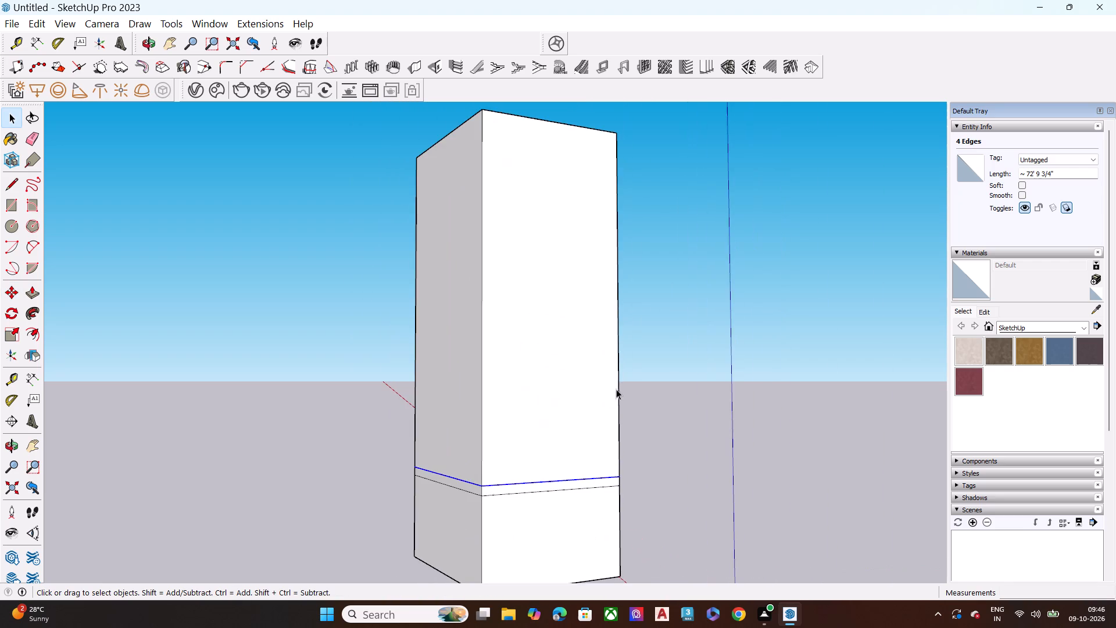
scroll(616, 389, up, 1)
scroll(517, 398, down, 2)
middle_drag(558, 415, 274, 438)
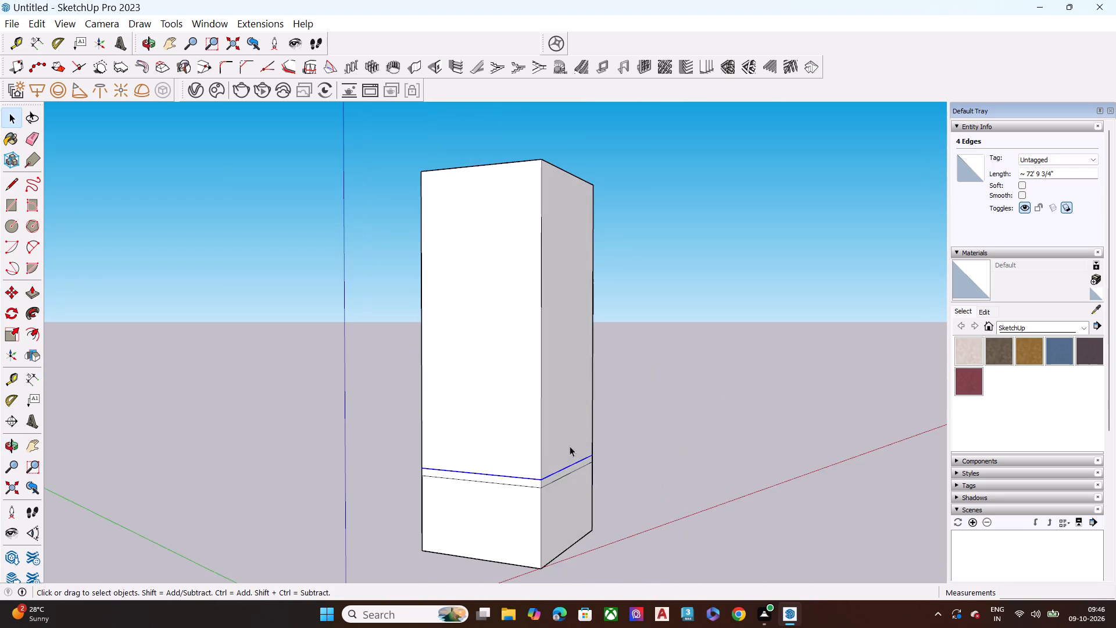
middle_drag(536, 448, 399, 452)
scroll(590, 419, up, 1)
click(629, 445)
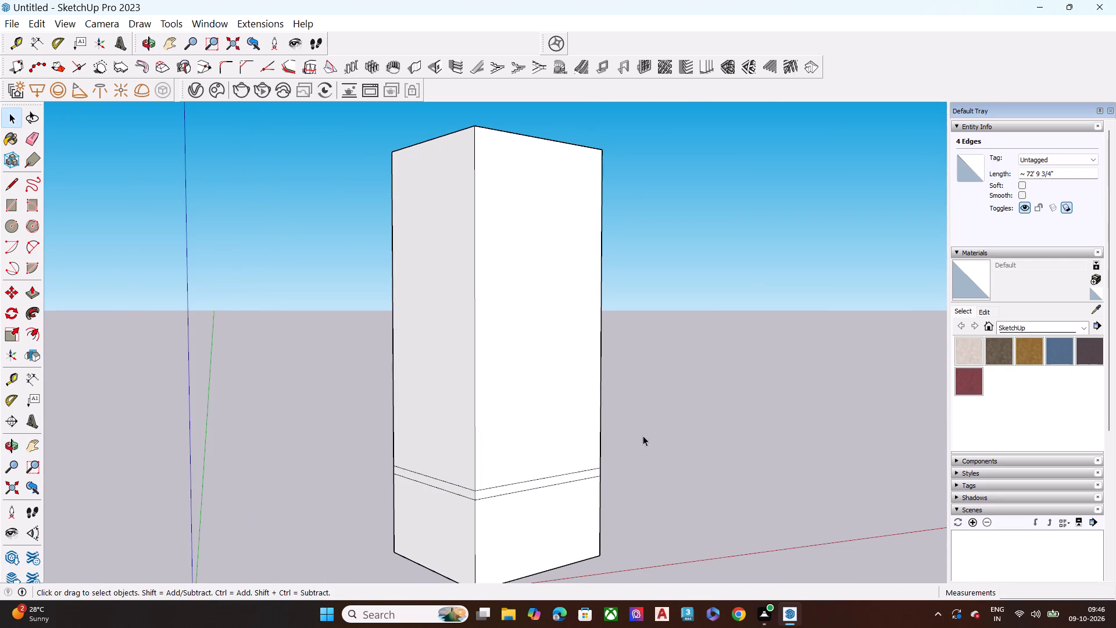
scroll(589, 335, up, 3)
scroll(574, 333, down, 5)
key(r)
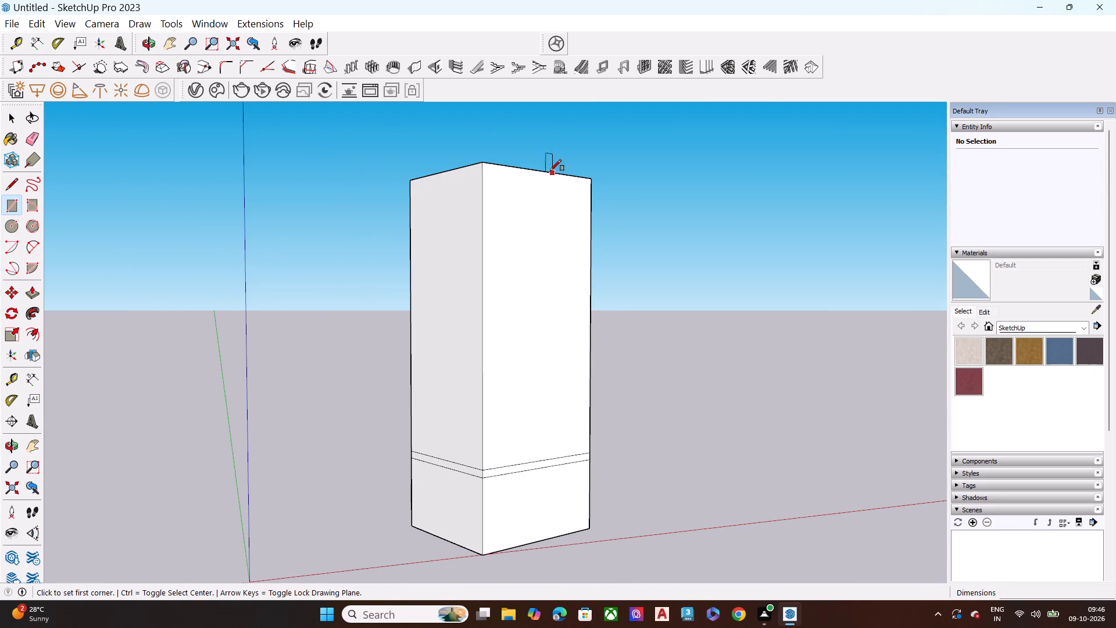
click(529, 171)
click(588, 452)
key(space)
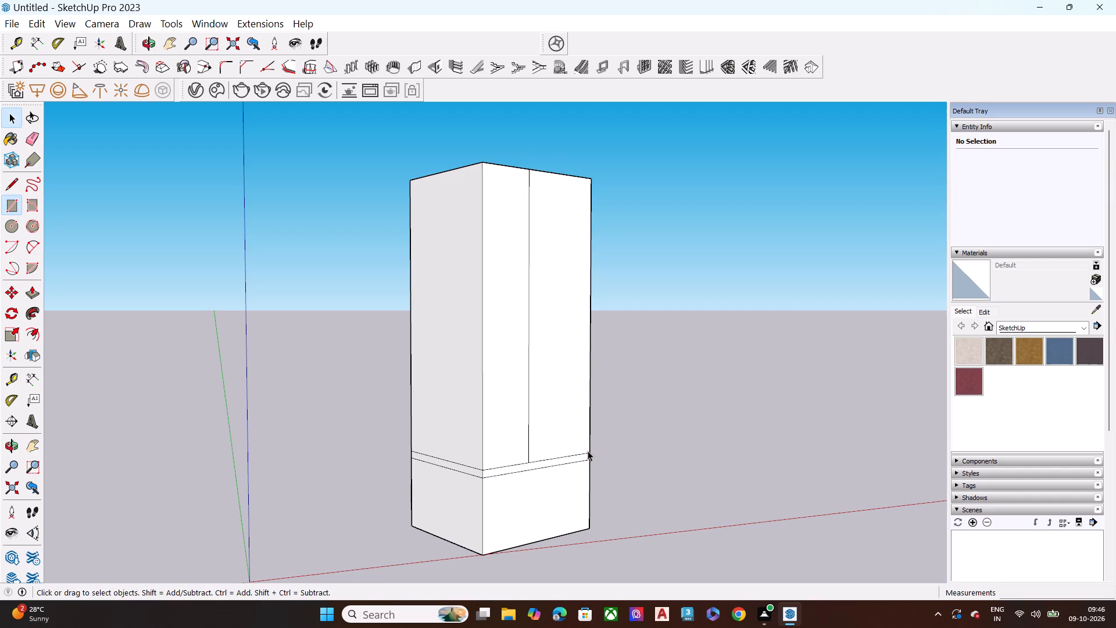
Offset the new tall rectangular face inward by about 1'.
scroll(565, 289, up, 3)
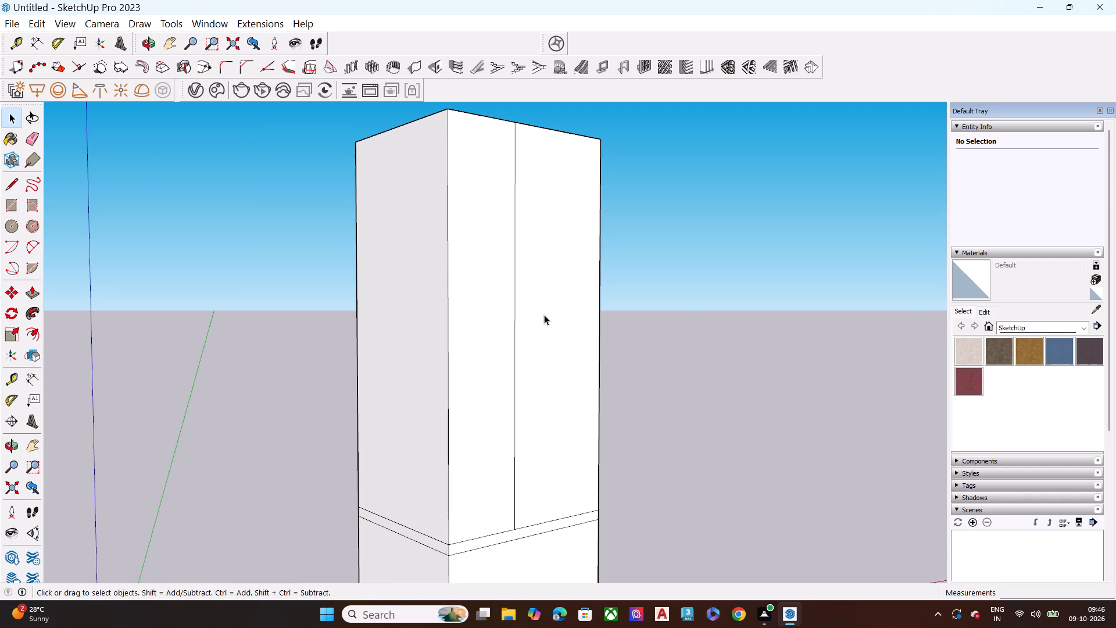
key(f)
click(544, 315)
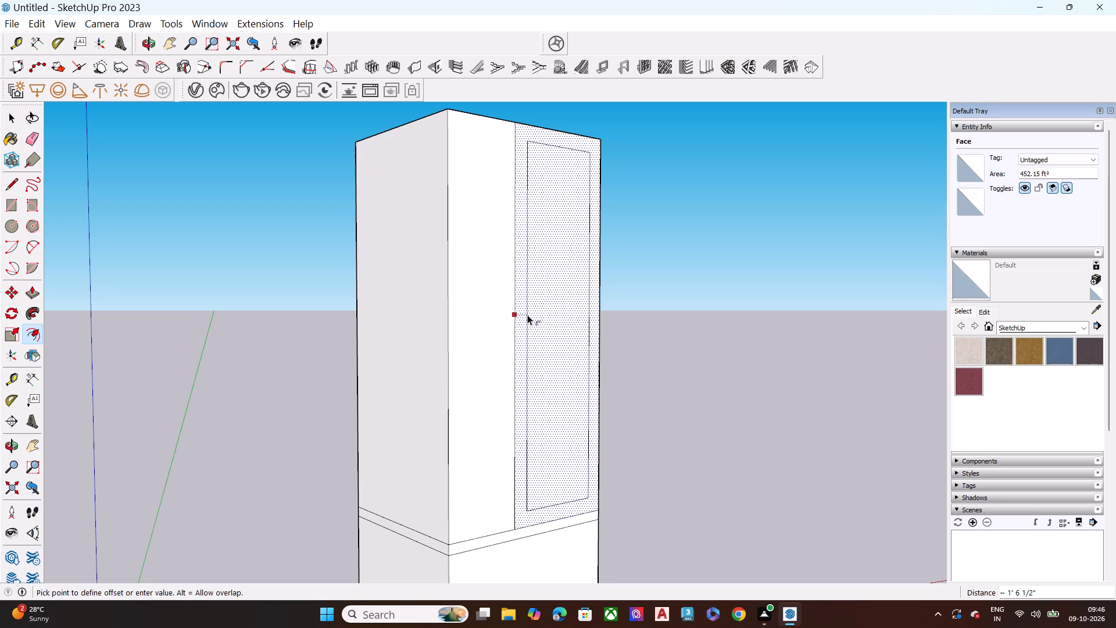
scroll(527, 315, up, 1)
middle_drag(527, 315, 355, 336)
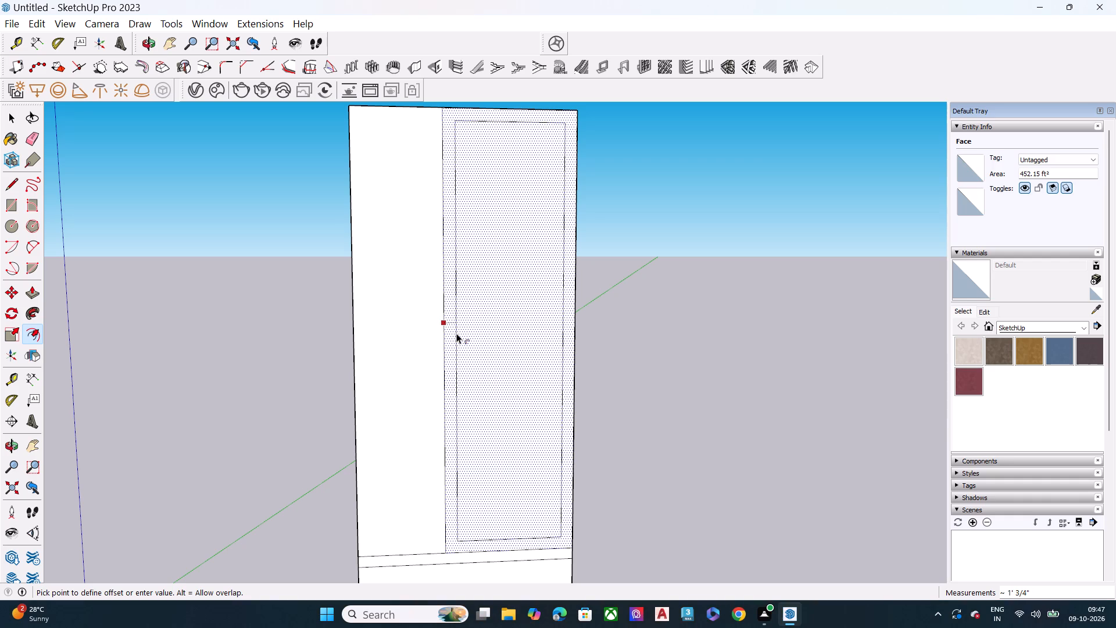
click(456, 333)
key(space)
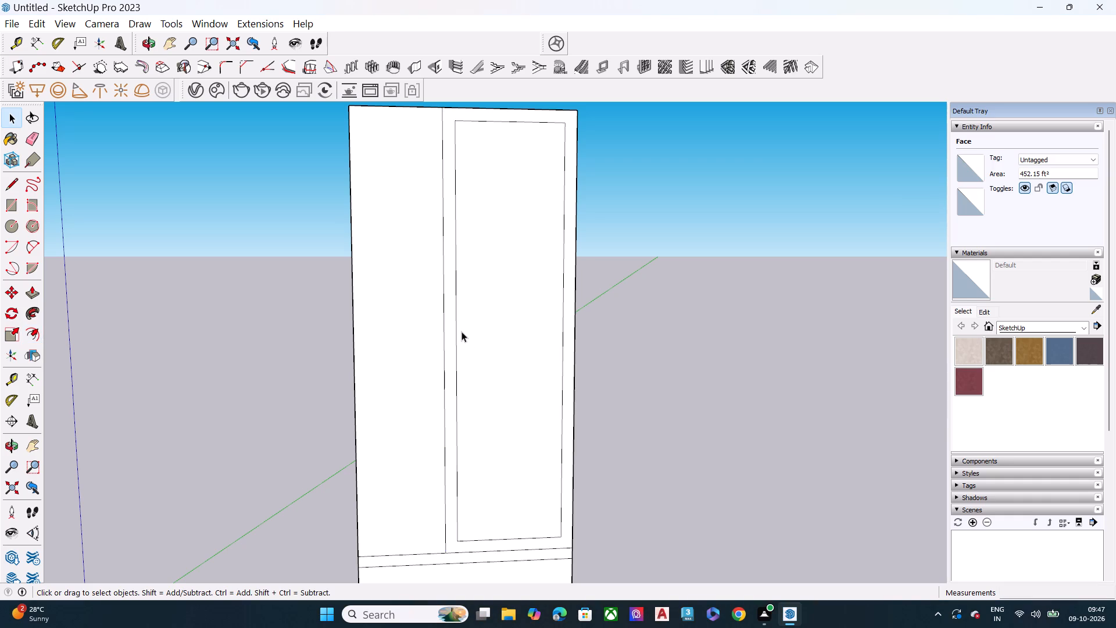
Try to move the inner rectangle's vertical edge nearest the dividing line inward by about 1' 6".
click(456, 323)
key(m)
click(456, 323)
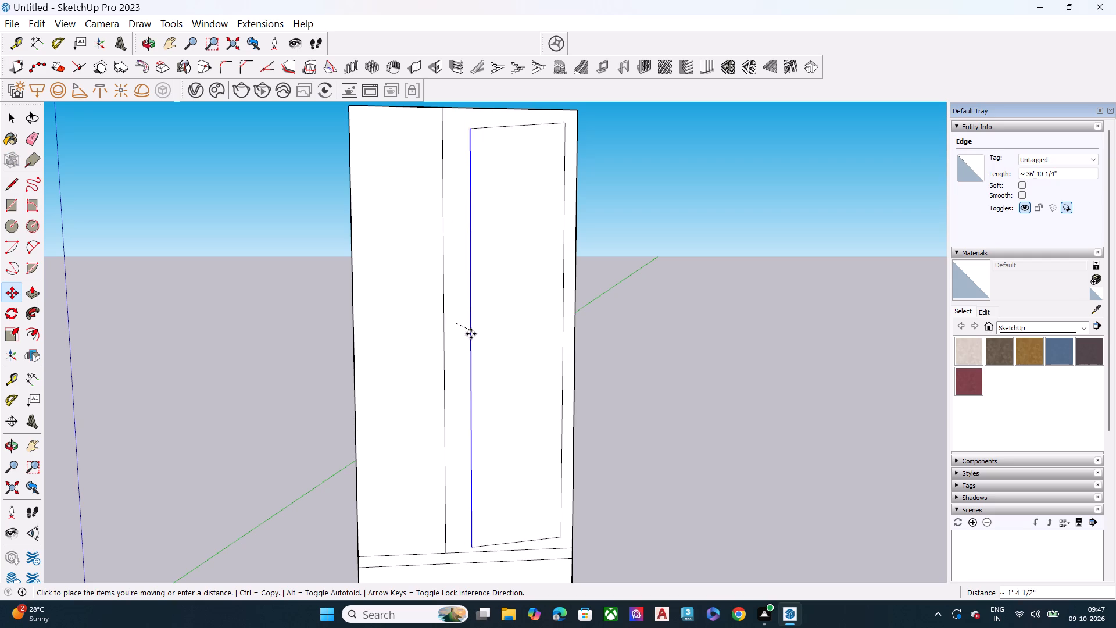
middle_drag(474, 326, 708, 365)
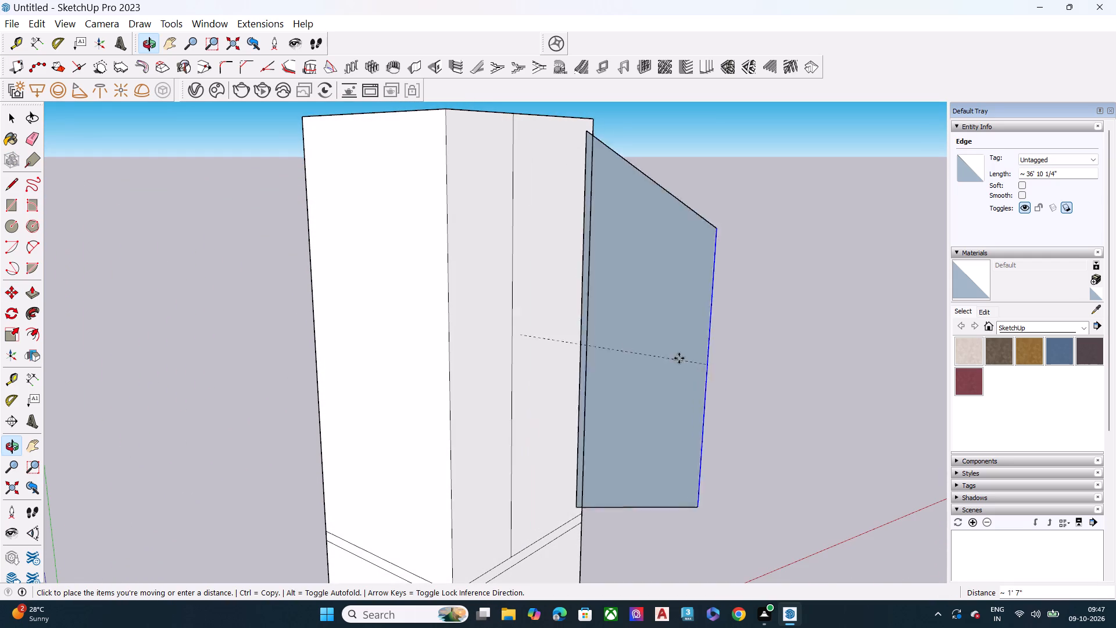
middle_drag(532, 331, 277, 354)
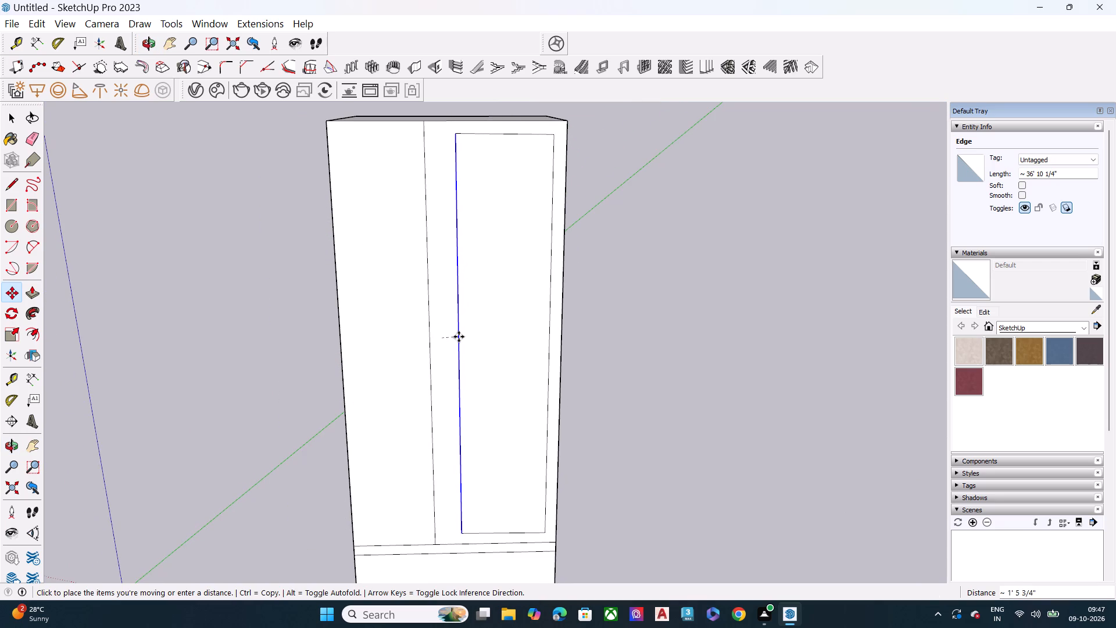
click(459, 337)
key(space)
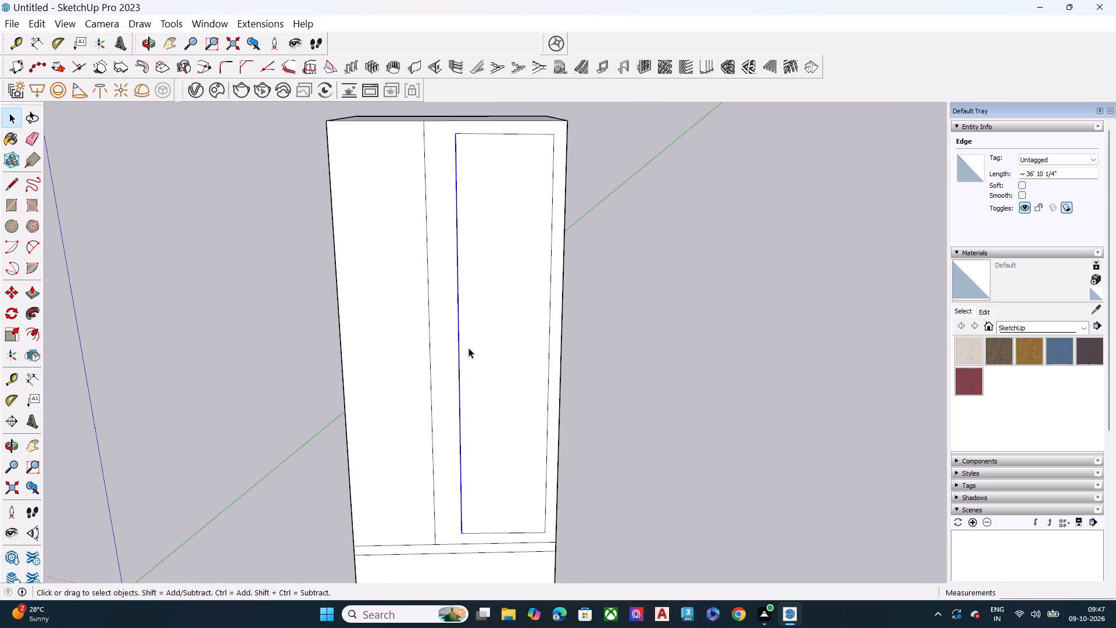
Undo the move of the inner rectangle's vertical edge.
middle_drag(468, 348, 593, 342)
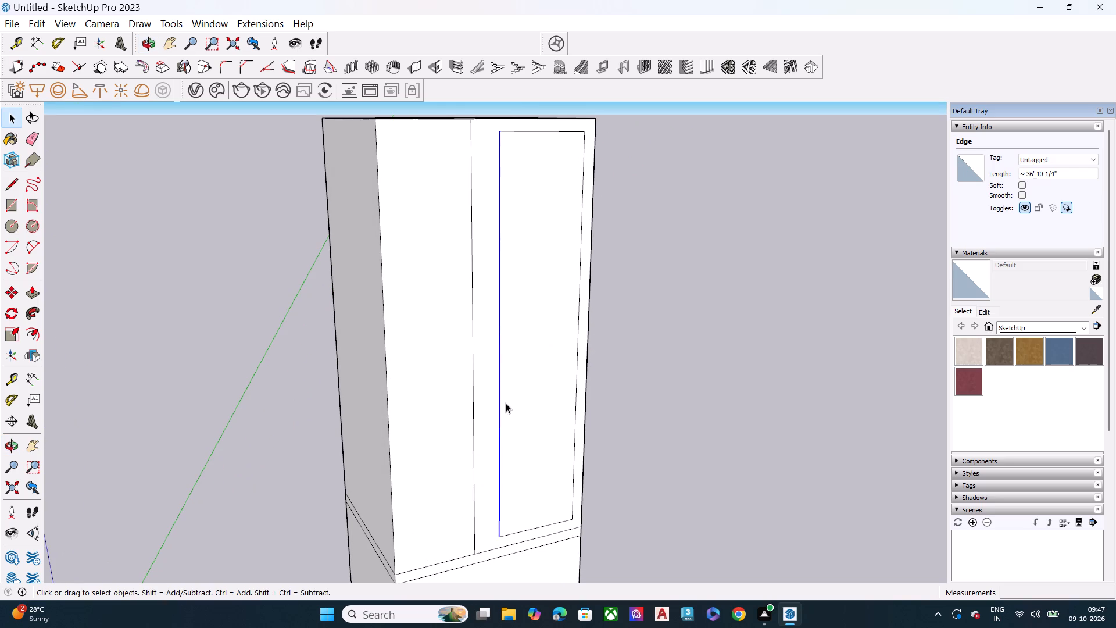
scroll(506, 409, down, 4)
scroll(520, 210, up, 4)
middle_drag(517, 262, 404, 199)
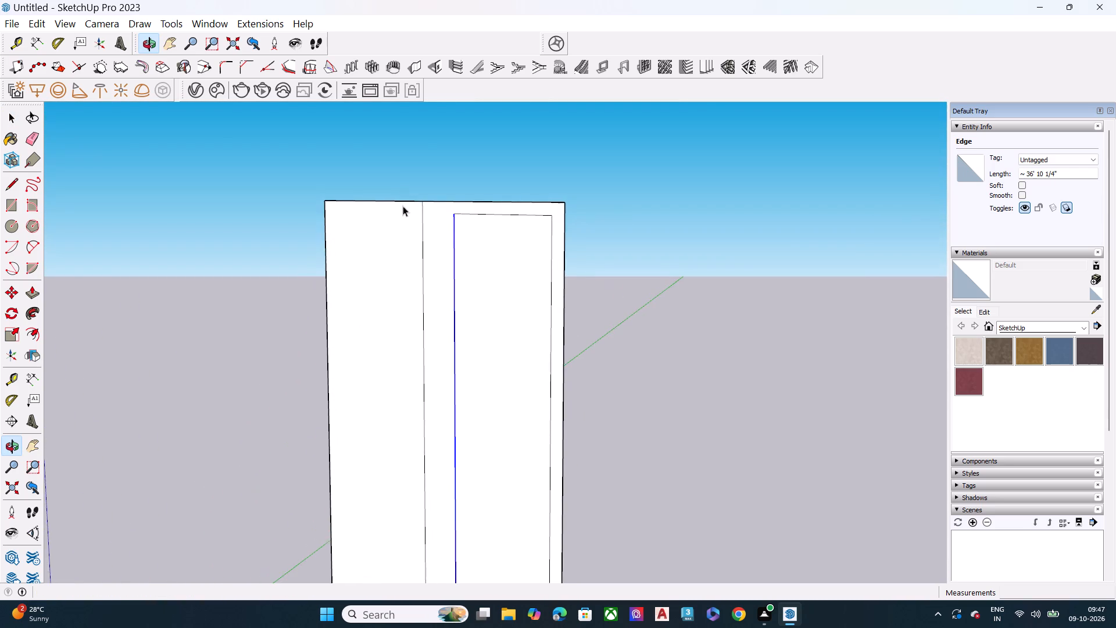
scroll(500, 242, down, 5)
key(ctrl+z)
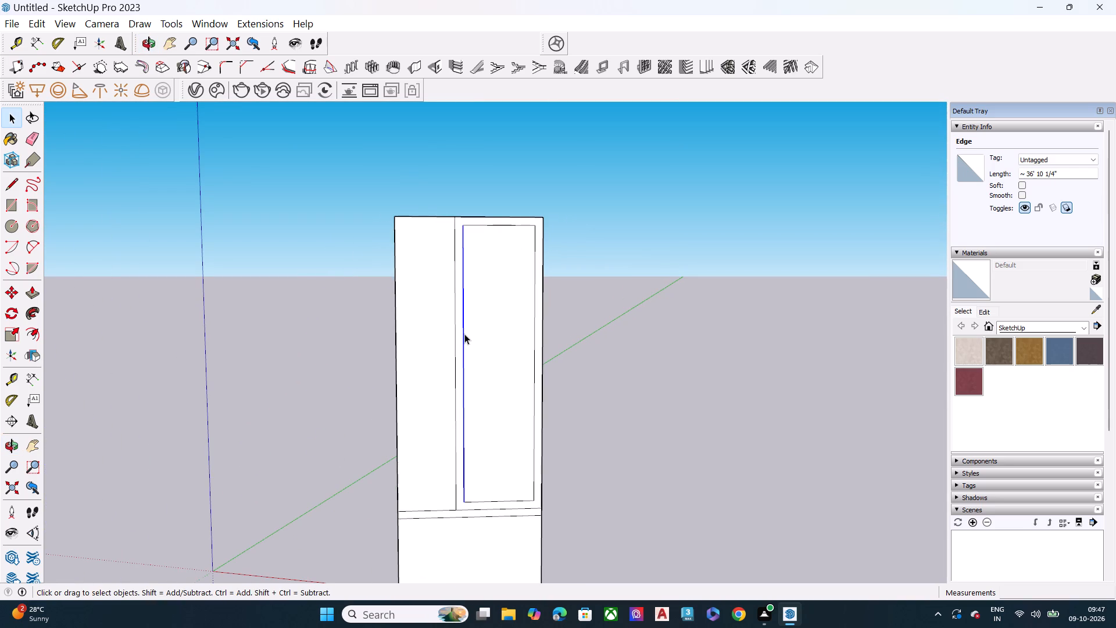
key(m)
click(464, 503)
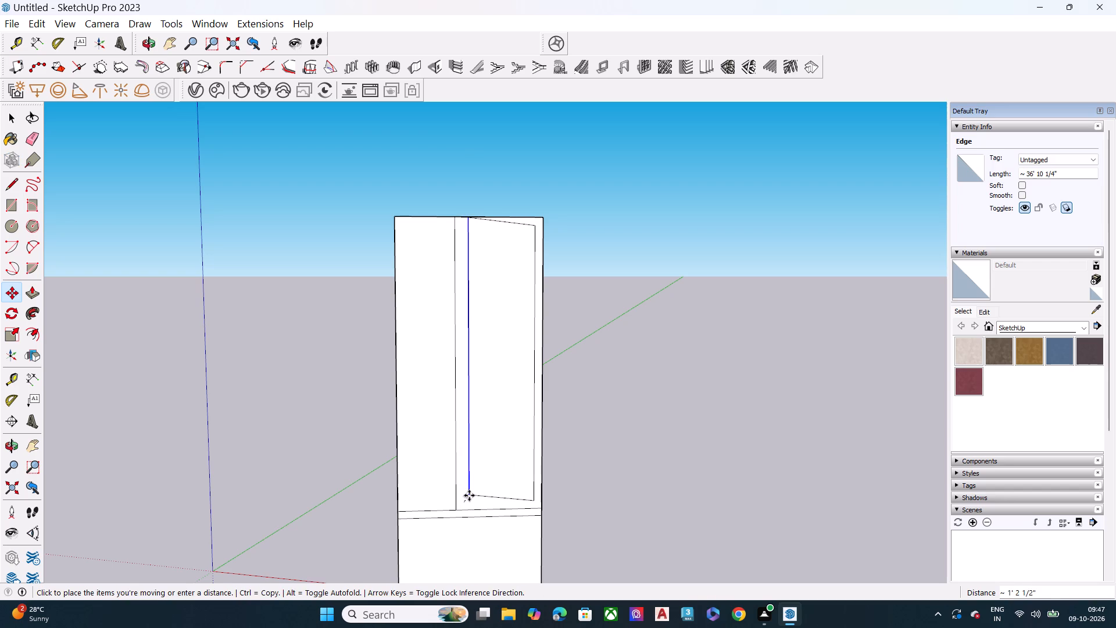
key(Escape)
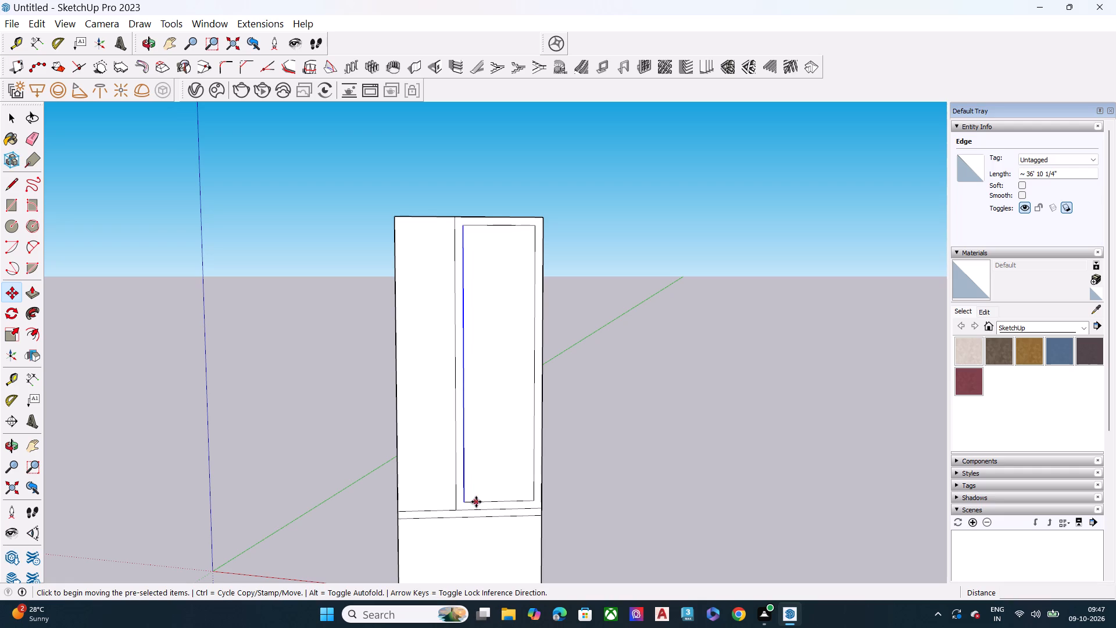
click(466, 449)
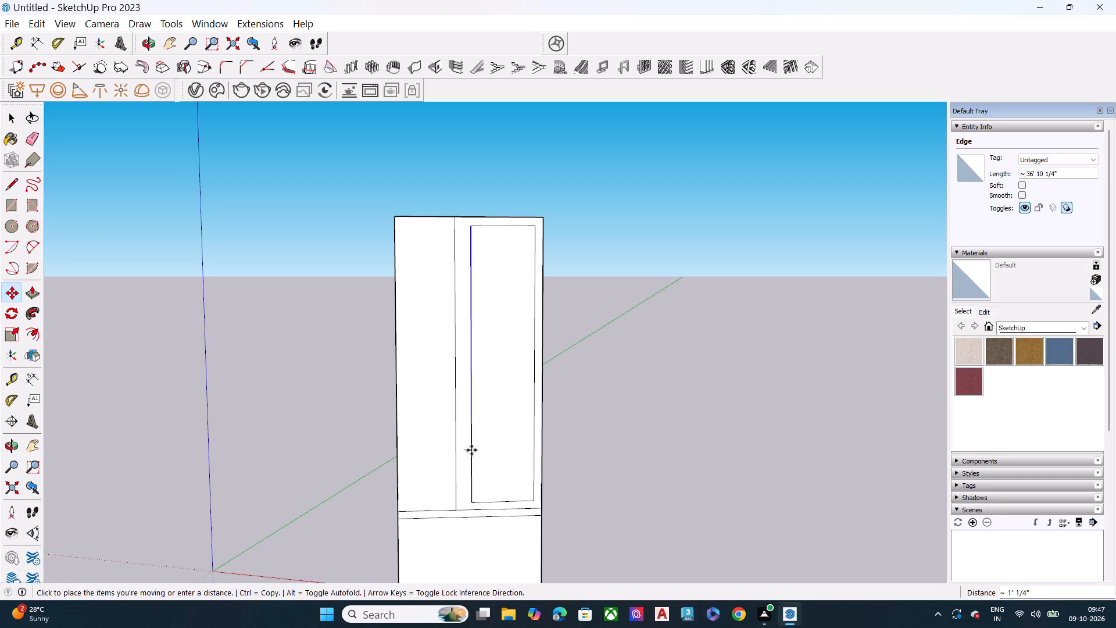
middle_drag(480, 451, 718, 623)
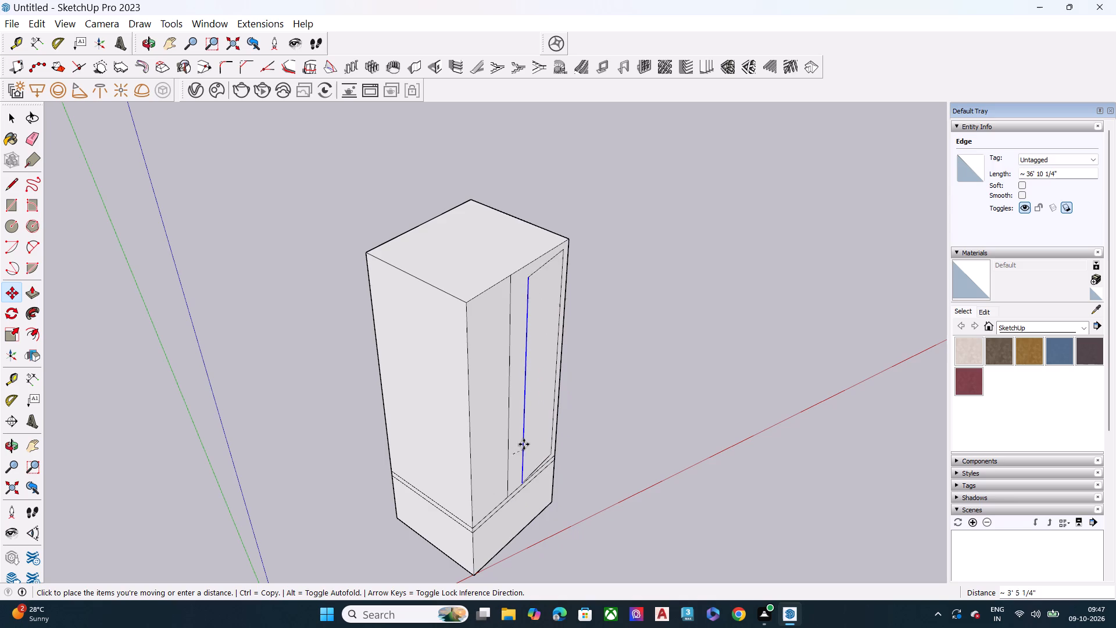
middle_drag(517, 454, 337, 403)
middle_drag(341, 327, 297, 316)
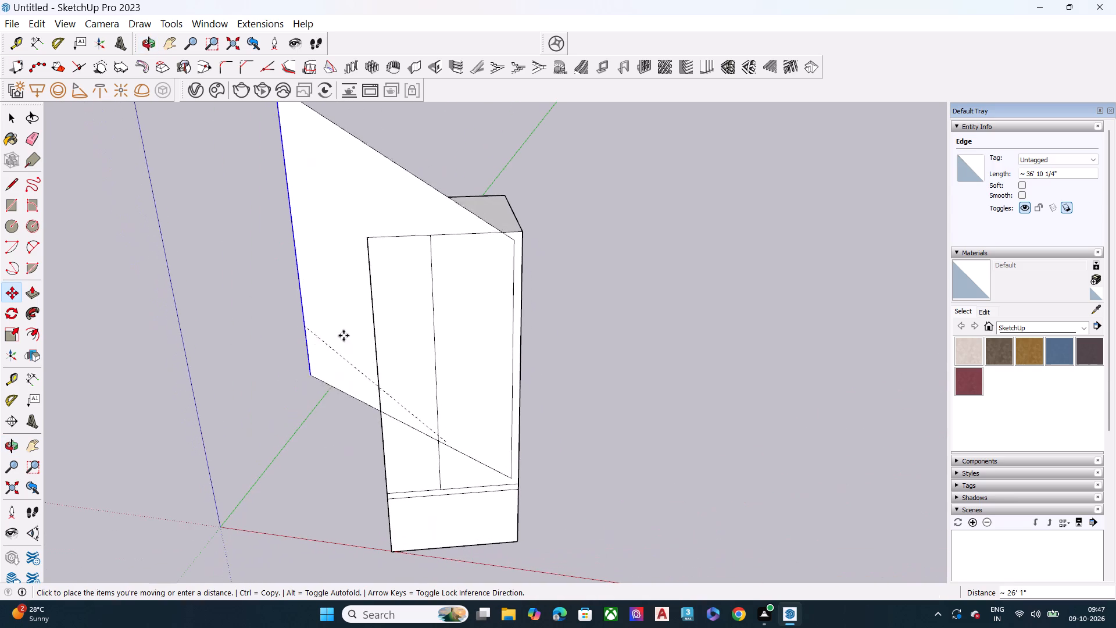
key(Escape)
Move the inner rectangle's vertical edge nearest the dividing line inward by about 1' 4".
scroll(452, 398, up, 8)
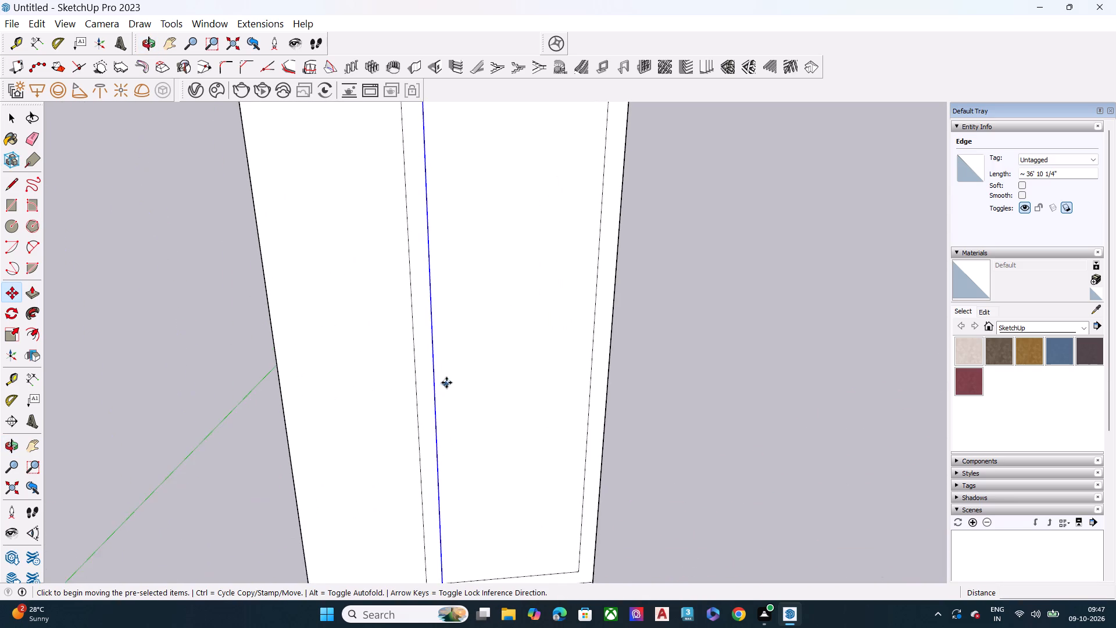
scroll(446, 383, down, 5)
middle_drag(456, 405, 452, 320)
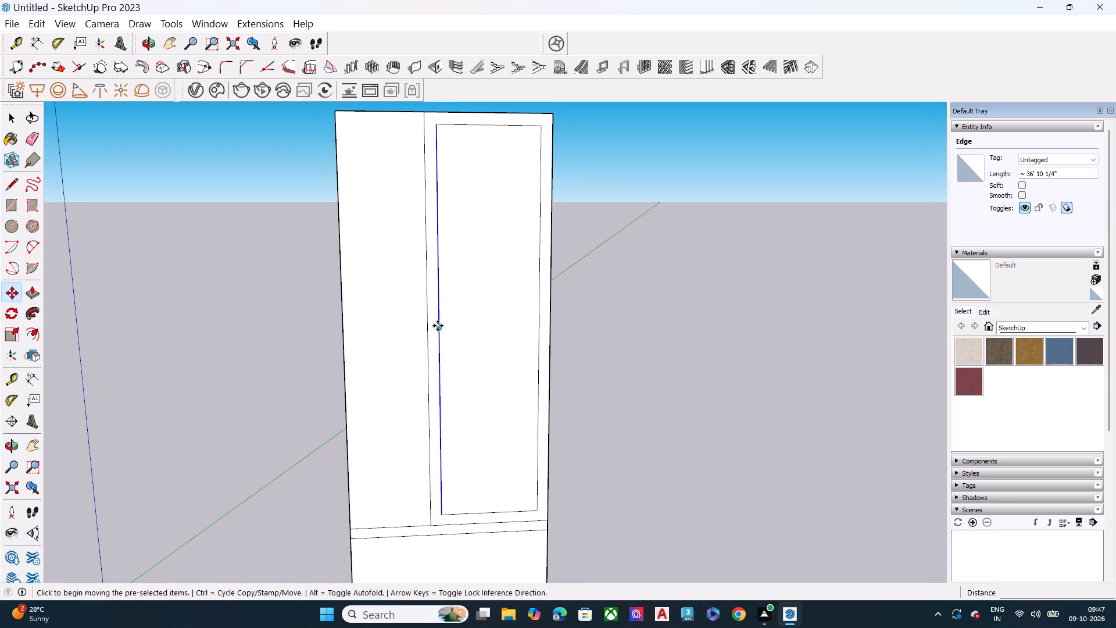
click(439, 327)
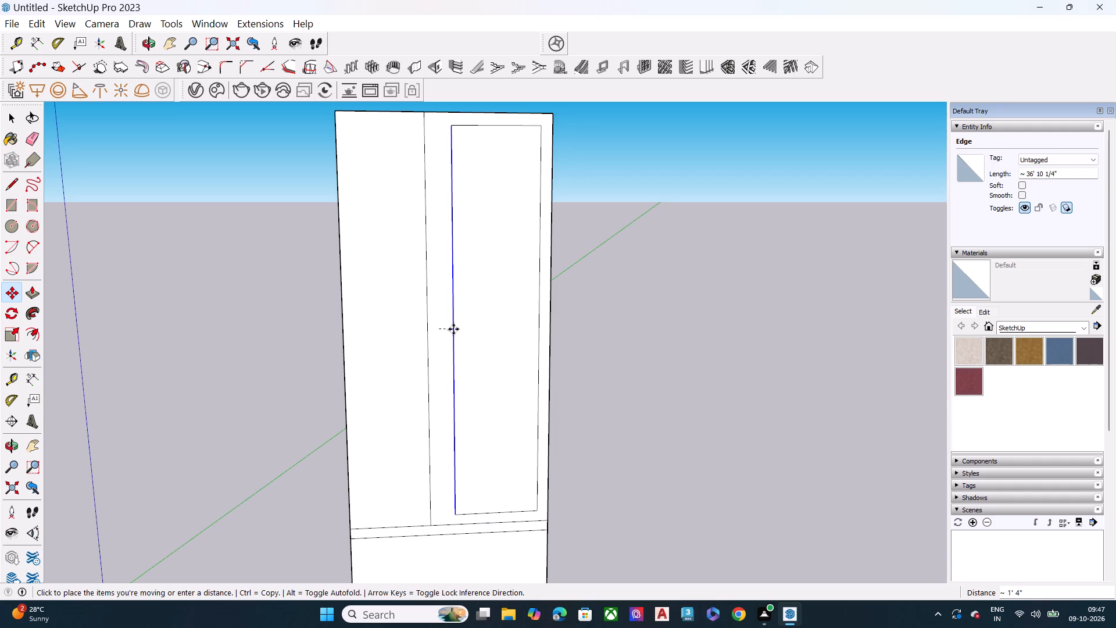
click(453, 329)
key(space)
Extrude the frame face around the inner rectangle outward by about 1' 1 3/4".
click(445, 330)
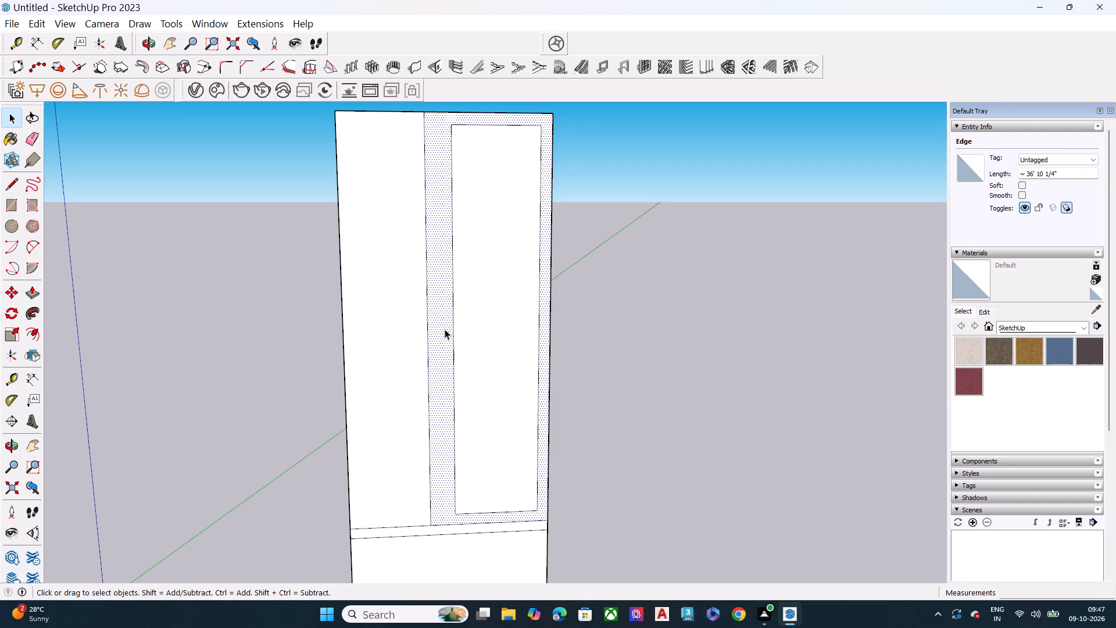
key(p)
click(445, 329)
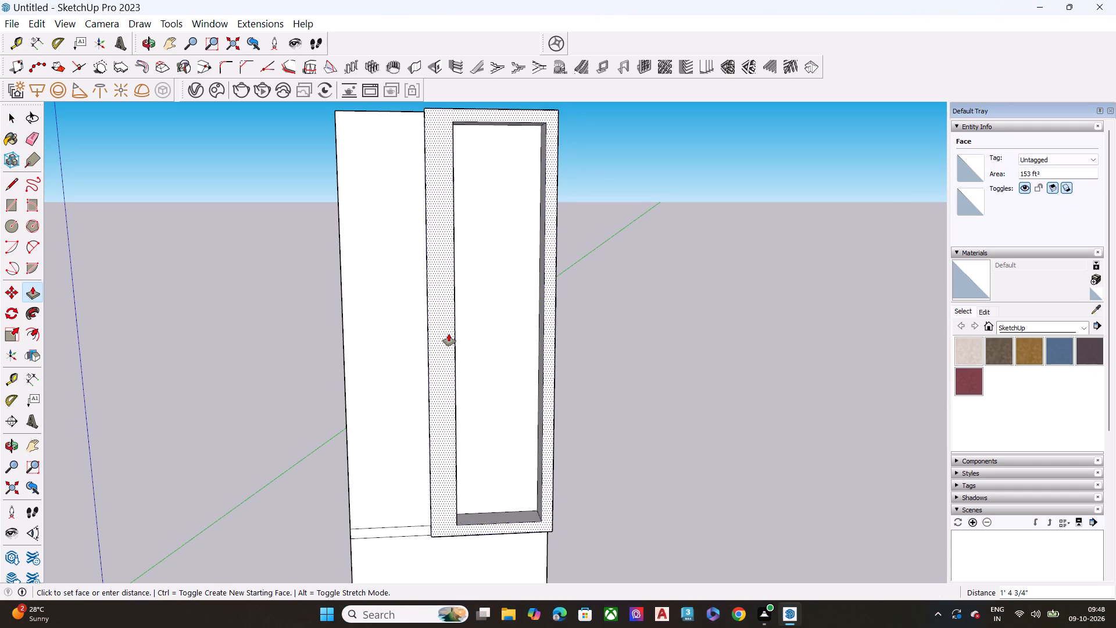
middle_drag(448, 333, 705, 358)
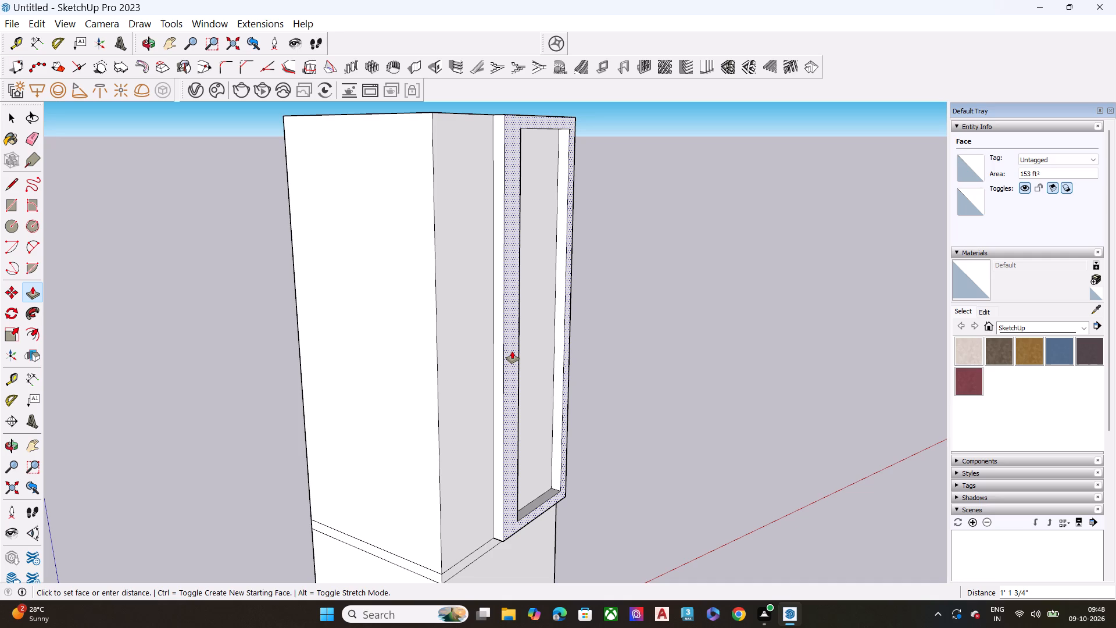
click(512, 351)
key(space)
Examine the extruded frame and the block from the front and the corner side.
middle_drag(570, 360, 382, 356)
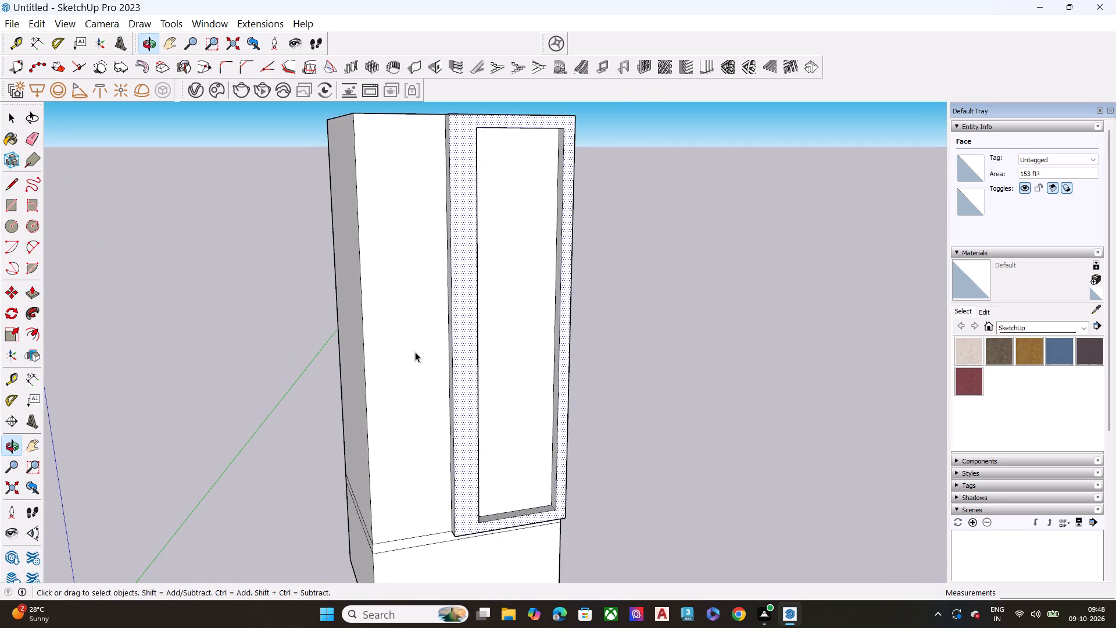
scroll(452, 319, up, 5)
scroll(514, 316, down, 3)
scroll(523, 317, up, 1)
scroll(527, 318, down, 3)
scroll(592, 333, down, 7)
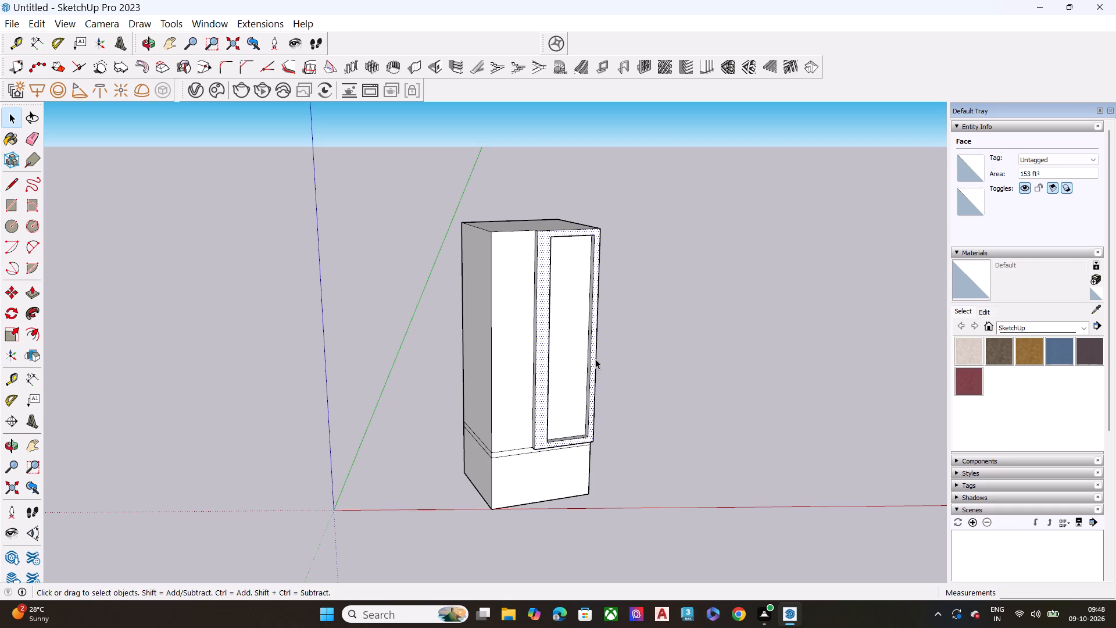
scroll(513, 367, up, 4)
middle_drag(522, 369, 535, 357)
scroll(527, 365, up, 1)
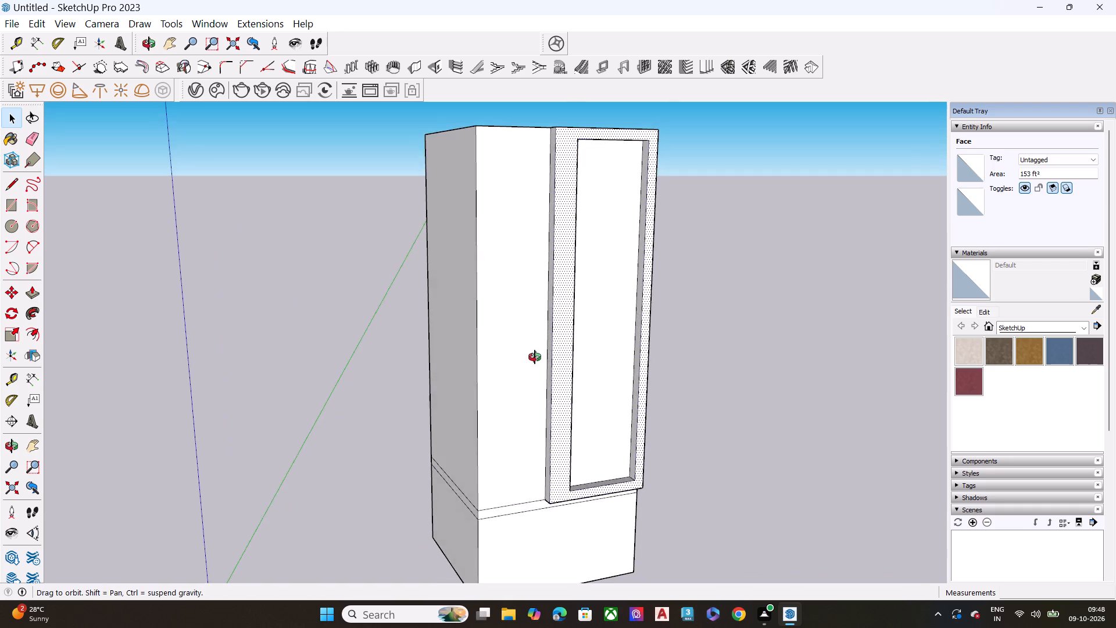
middle_drag(535, 357, 566, 357)
scroll(566, 357, up, 1)
scroll(585, 388, down, 4)
middle_drag(558, 409, 613, 409)
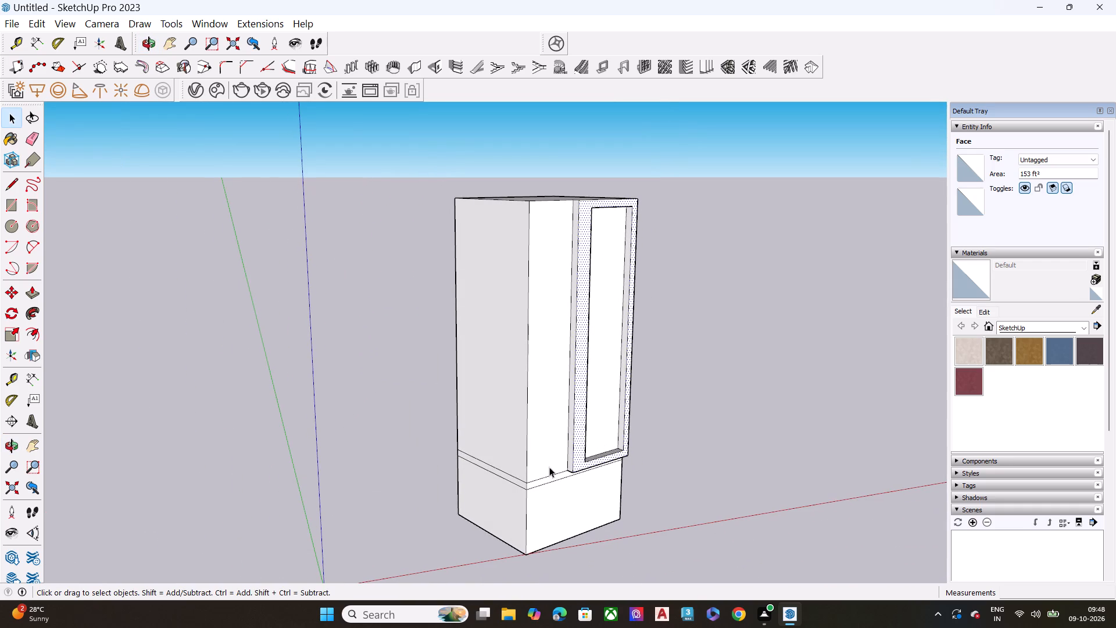
Extrude the front face of the thin band below the frame outward to form a projecting ledge.
scroll(535, 488, up, 3)
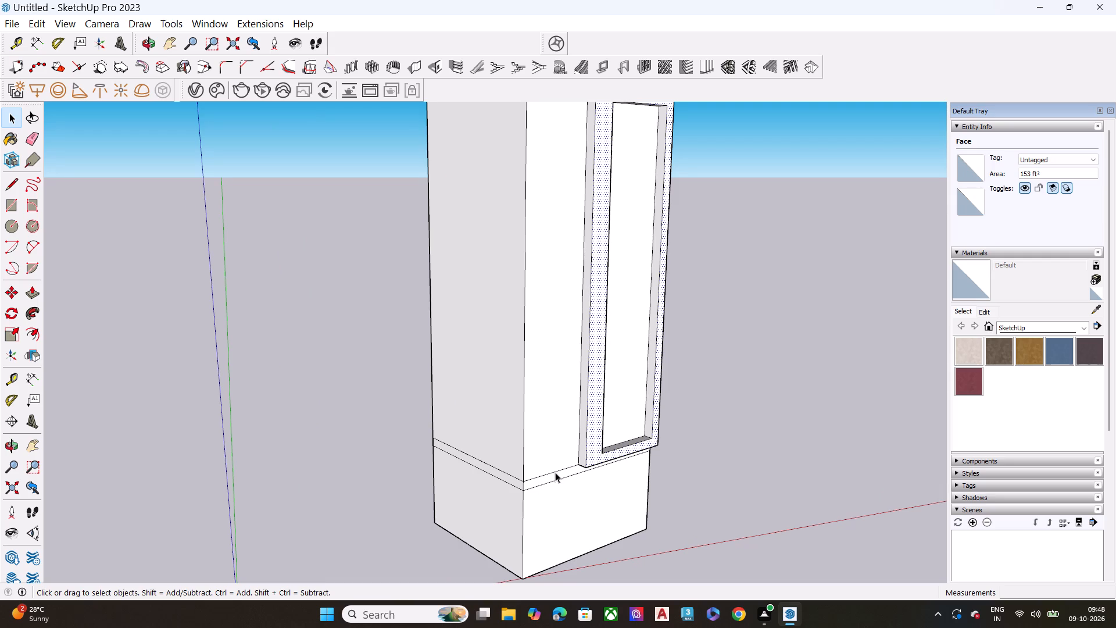
scroll(571, 470, up, 4)
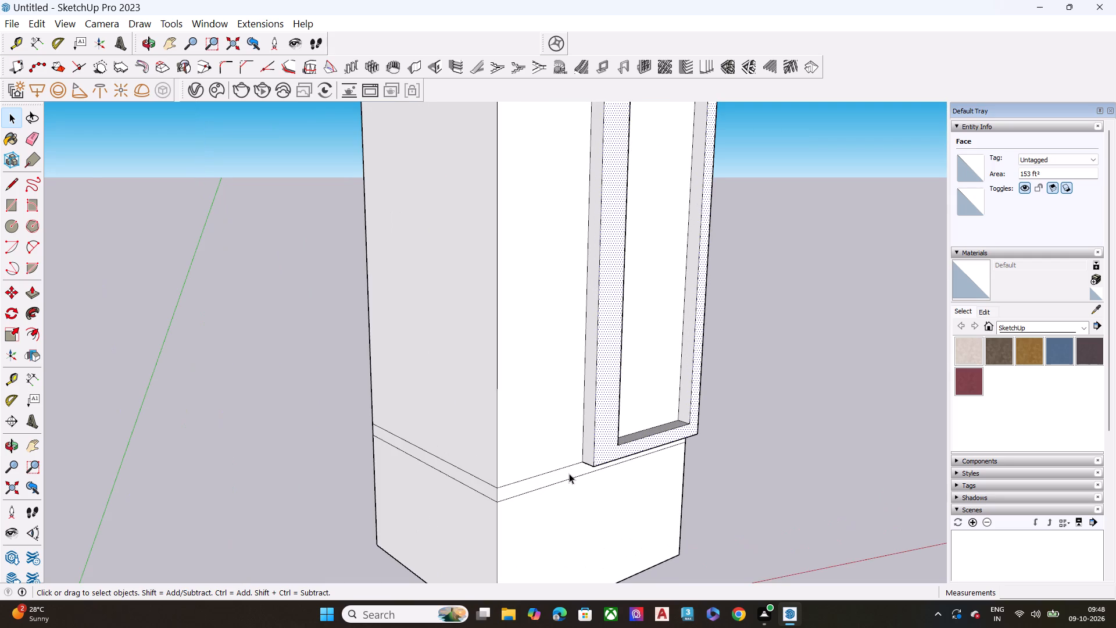
click(569, 473)
ctrl+click(485, 484)
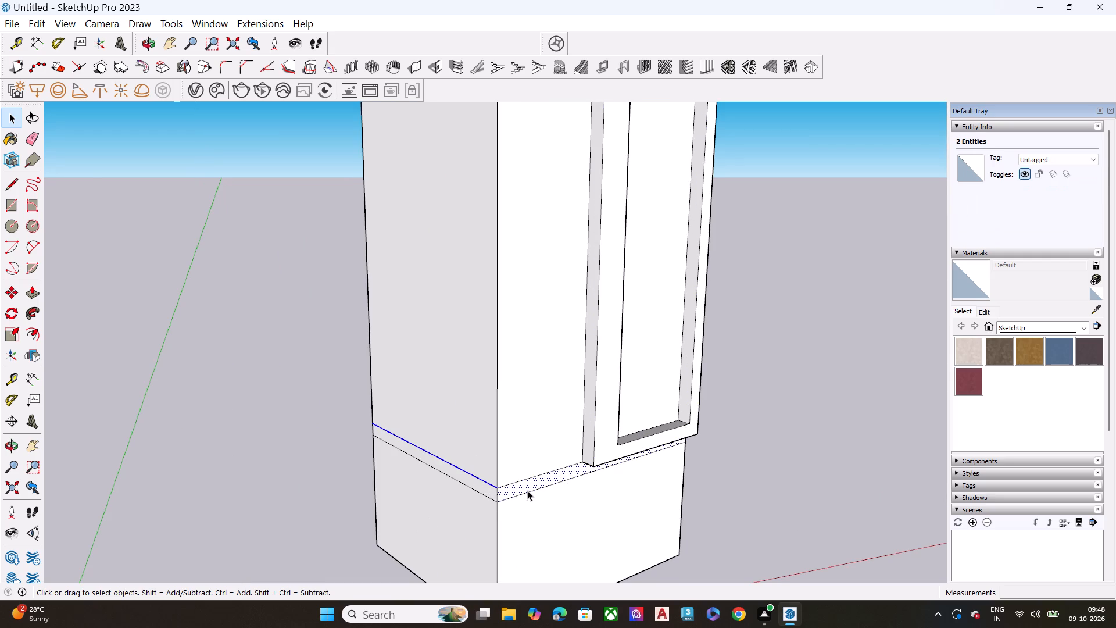
click(527, 490)
key(p)
click(528, 489)
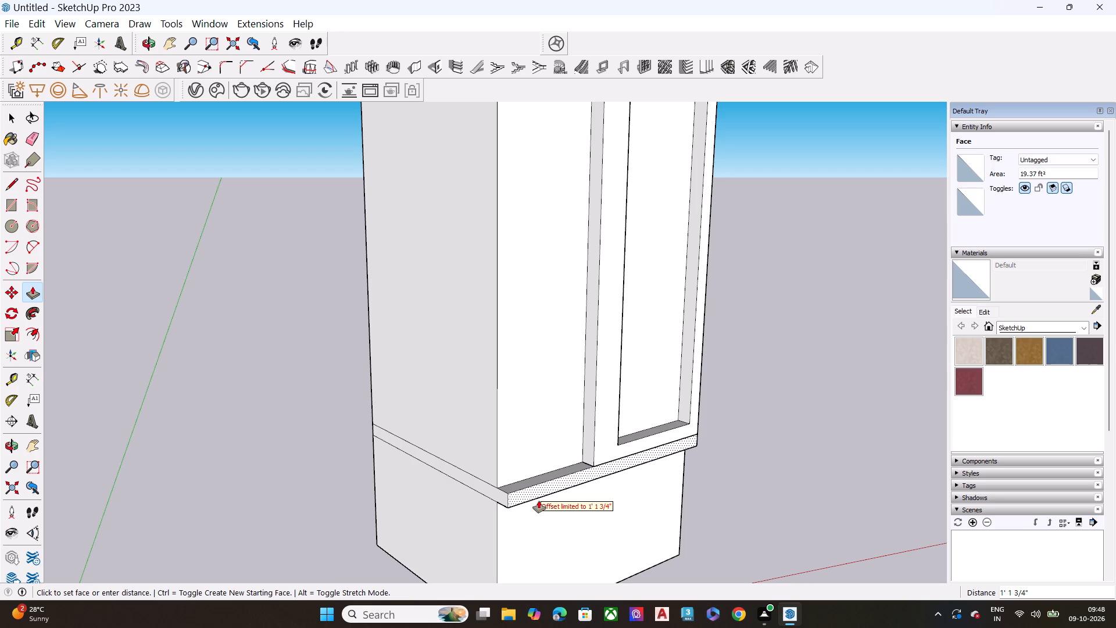
click(553, 502)
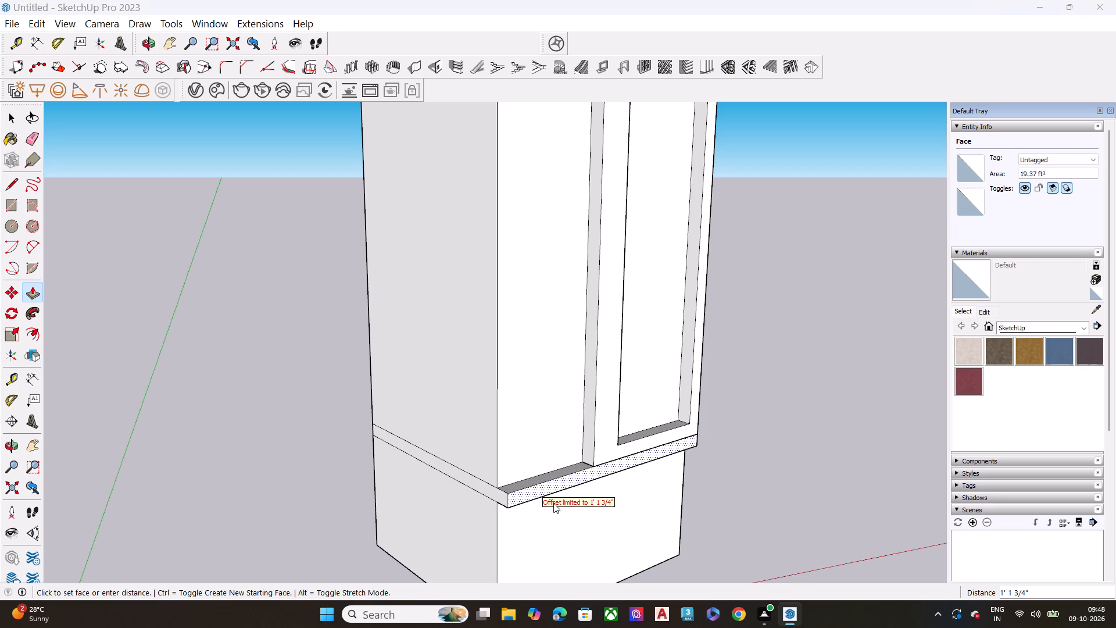
click(540, 486)
Adjust the projection of the band's front face by about 2" with Push/Pull.
scroll(575, 471, up, 5)
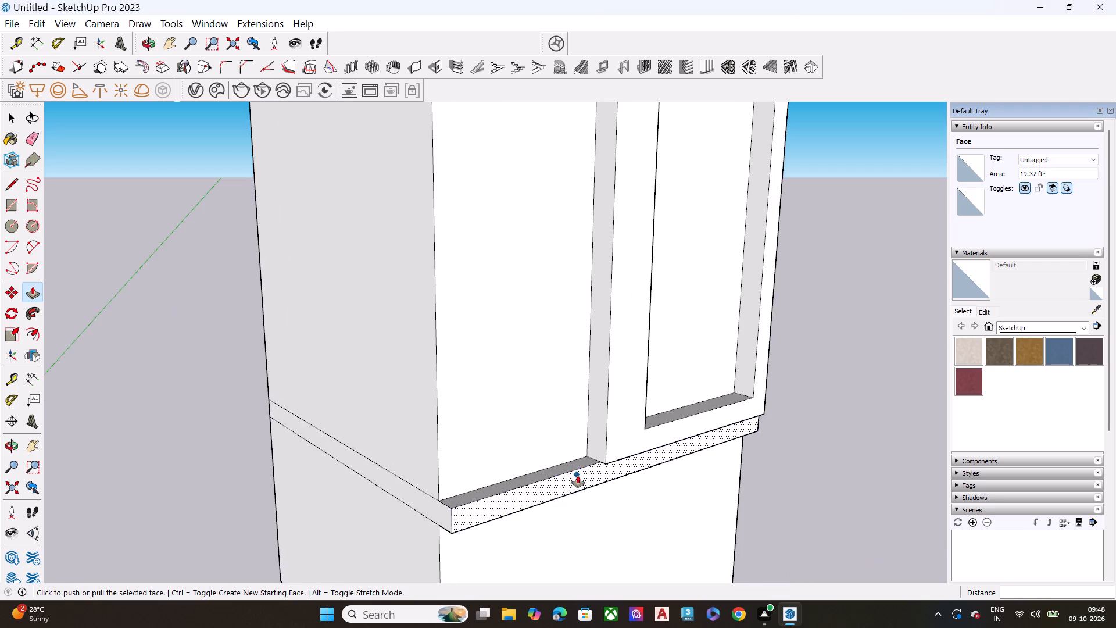
middle_drag(578, 476, 681, 398)
click(514, 448)
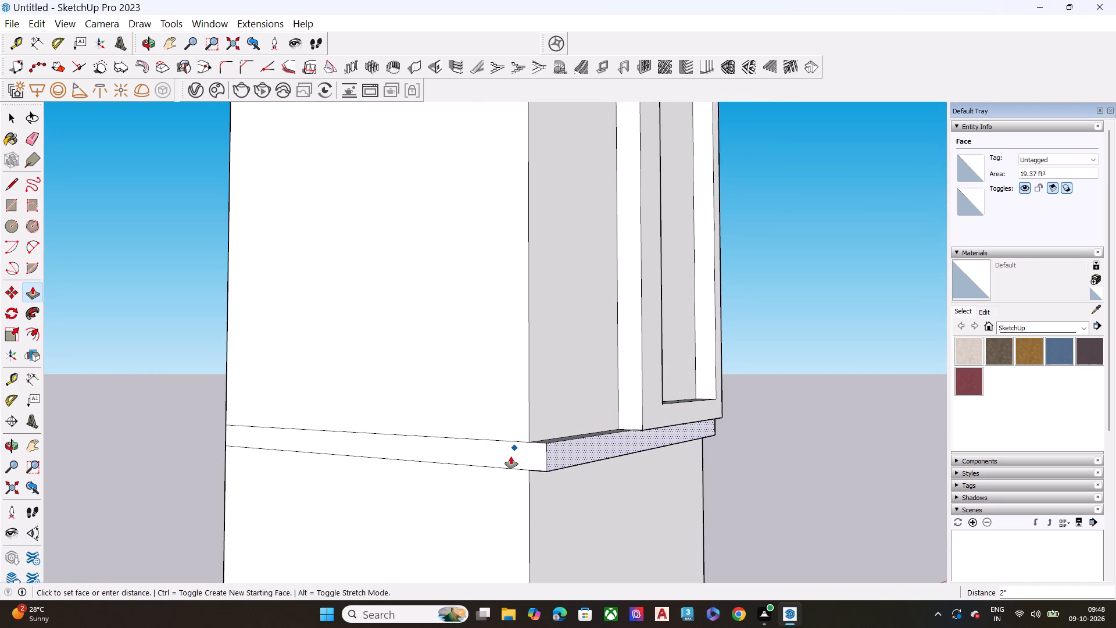
click(511, 456)
key(space)
Extrude the band's face on the block's adjacent side outward by about 1' 7", continuing the ledge around the corner.
click(505, 456)
key(p)
click(506, 455)
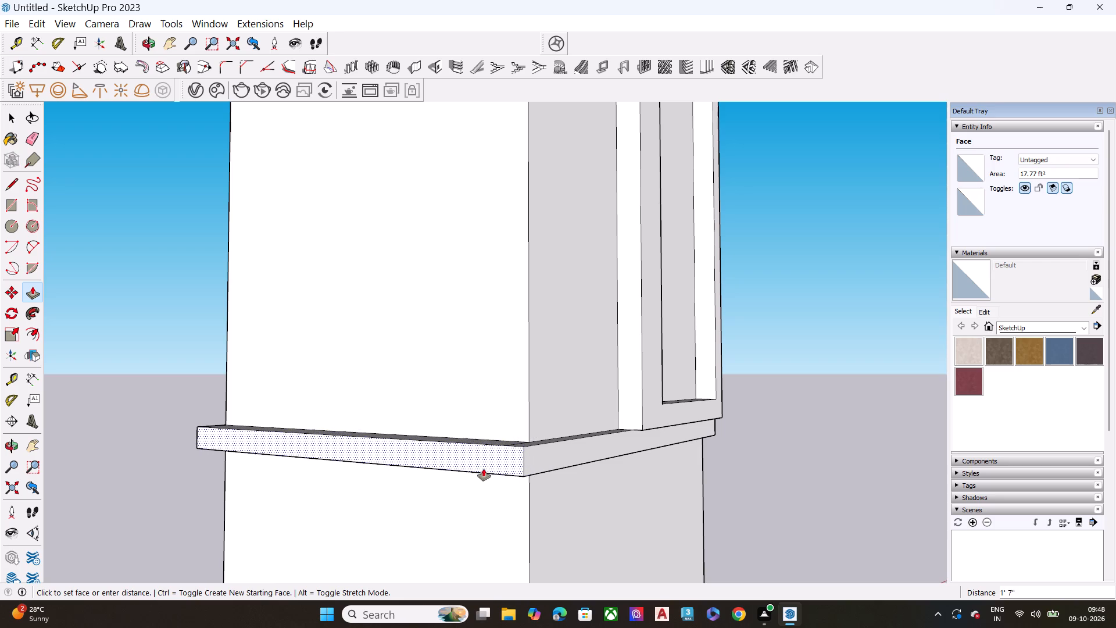
click(474, 476)
key(space)
Extrude the tall frame's front face outward by about another 2 3/4".
middle_drag(520, 466, 476, 523)
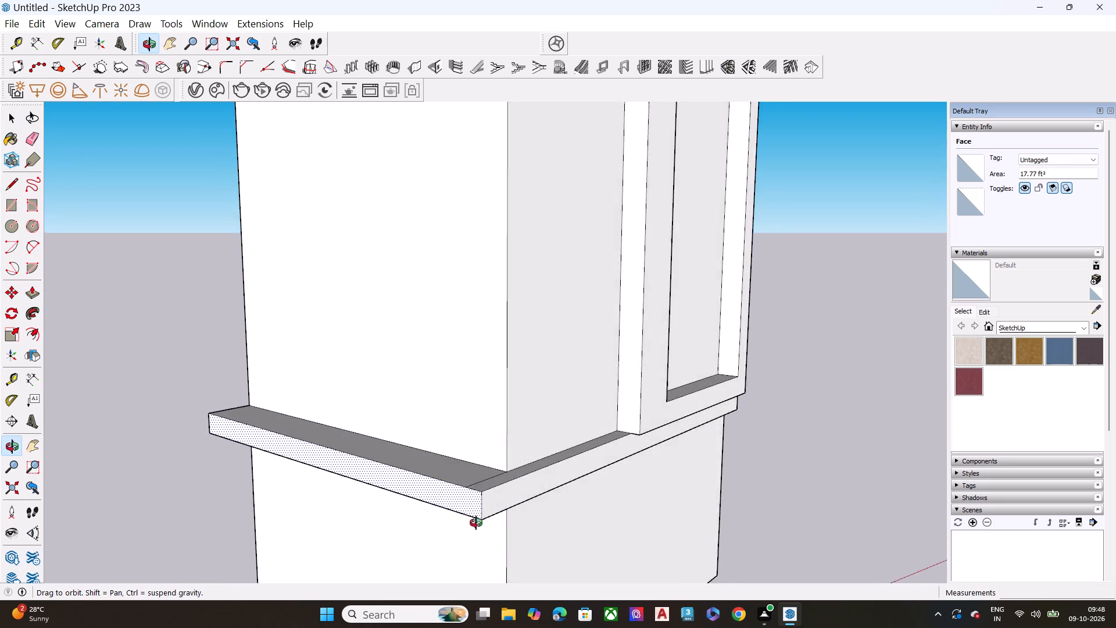
middle_drag(476, 523, 459, 523)
scroll(498, 447, down, 6)
scroll(531, 456, up, 1)
middle_drag(531, 456, 536, 508)
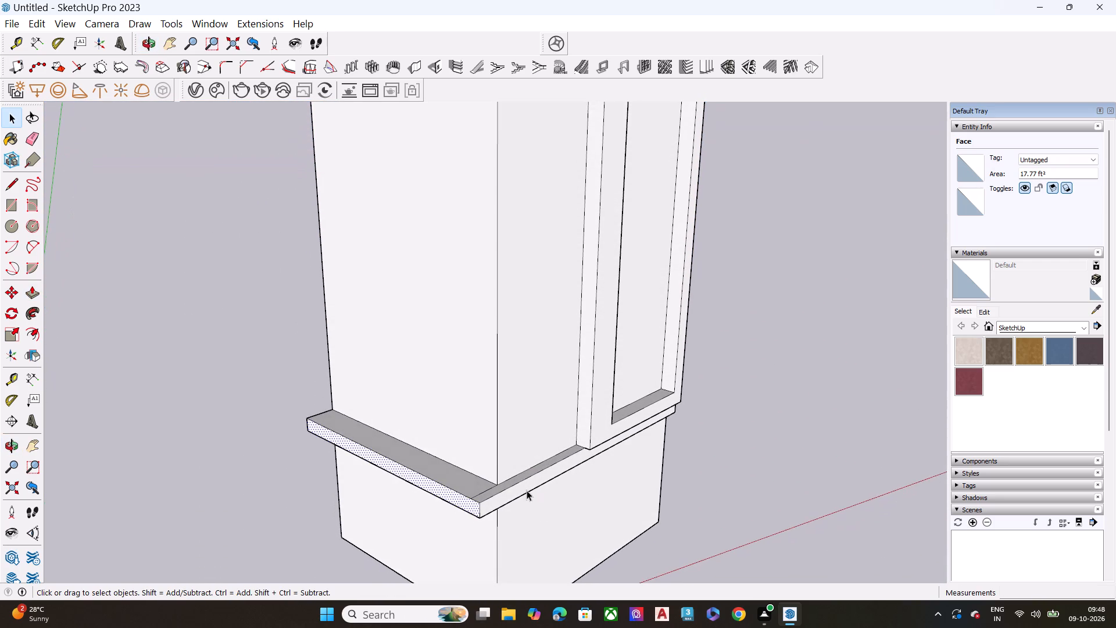
scroll(524, 490, down, 10)
middle_drag(546, 479, 522, 436)
scroll(524, 444, up, 8)
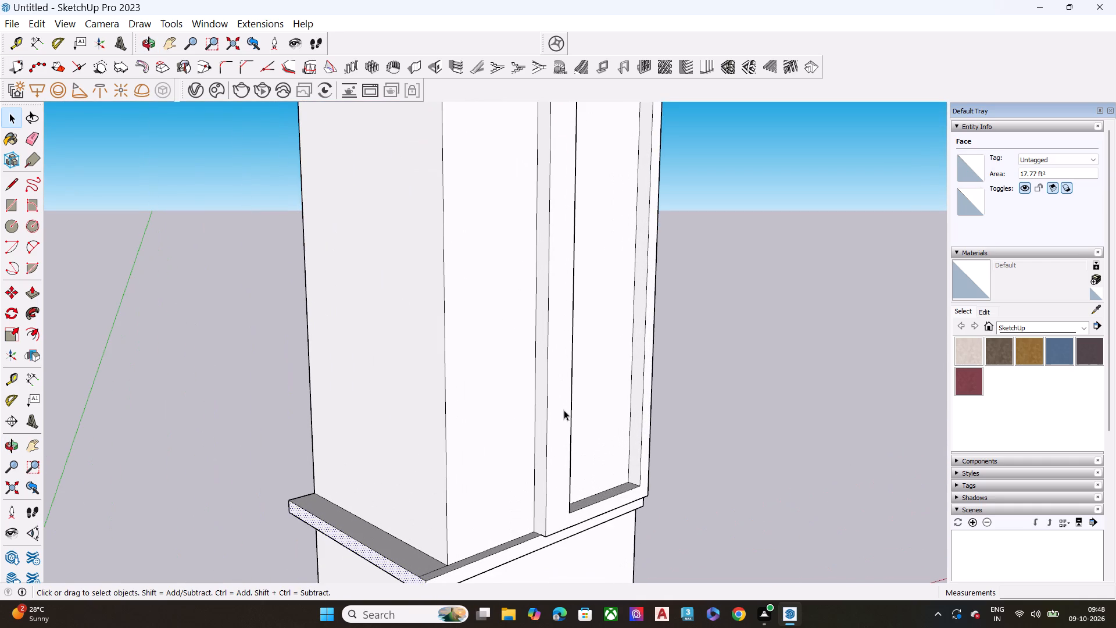
click(560, 491)
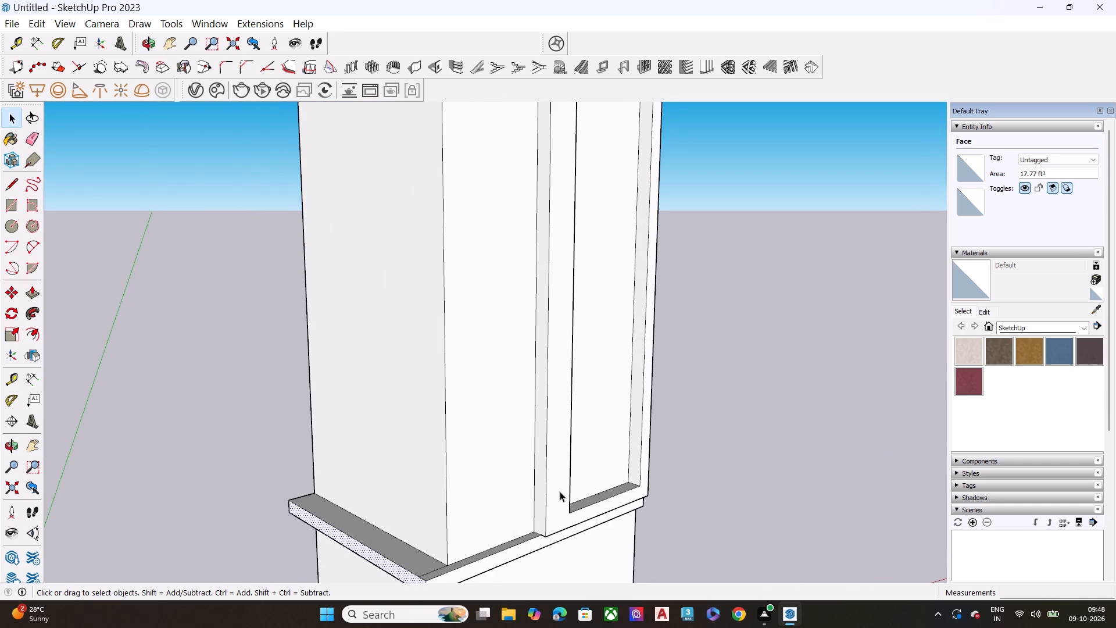
key(p)
click(562, 494)
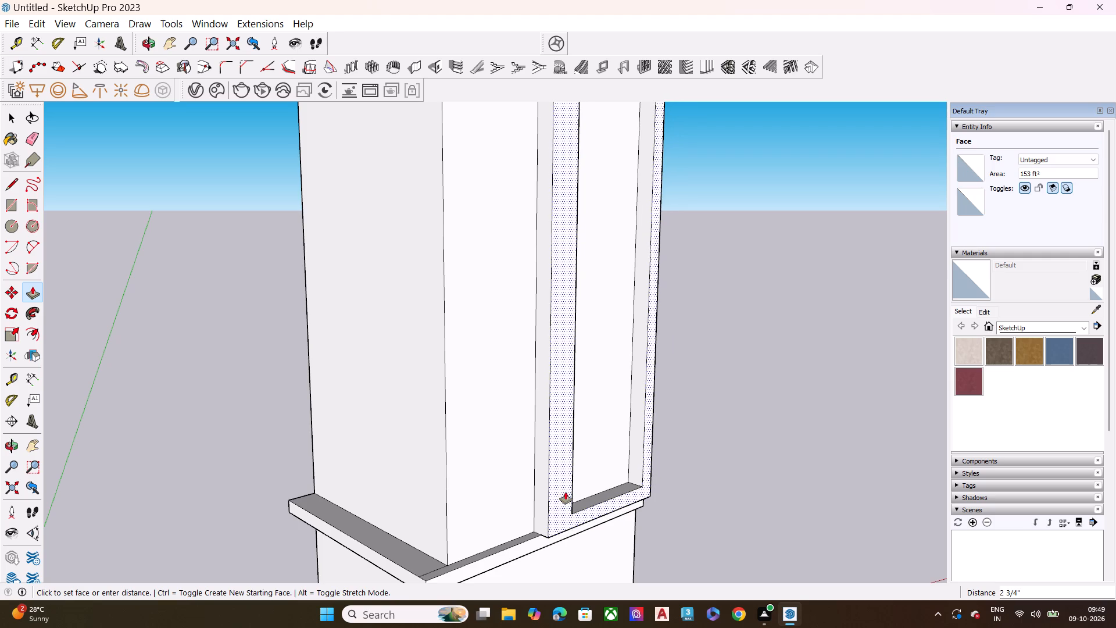
click(566, 492)
key(space)
Extrude the ledge's front face below the frame outward by about 7 3/4".
click(530, 544)
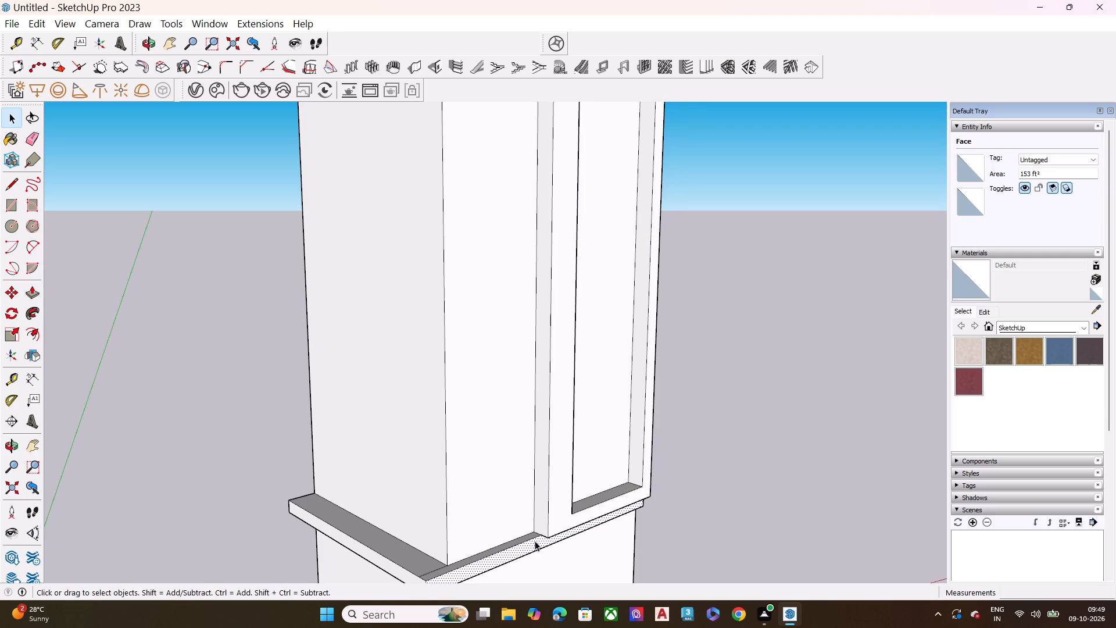
key(p)
click(539, 541)
text(\)
key(space)
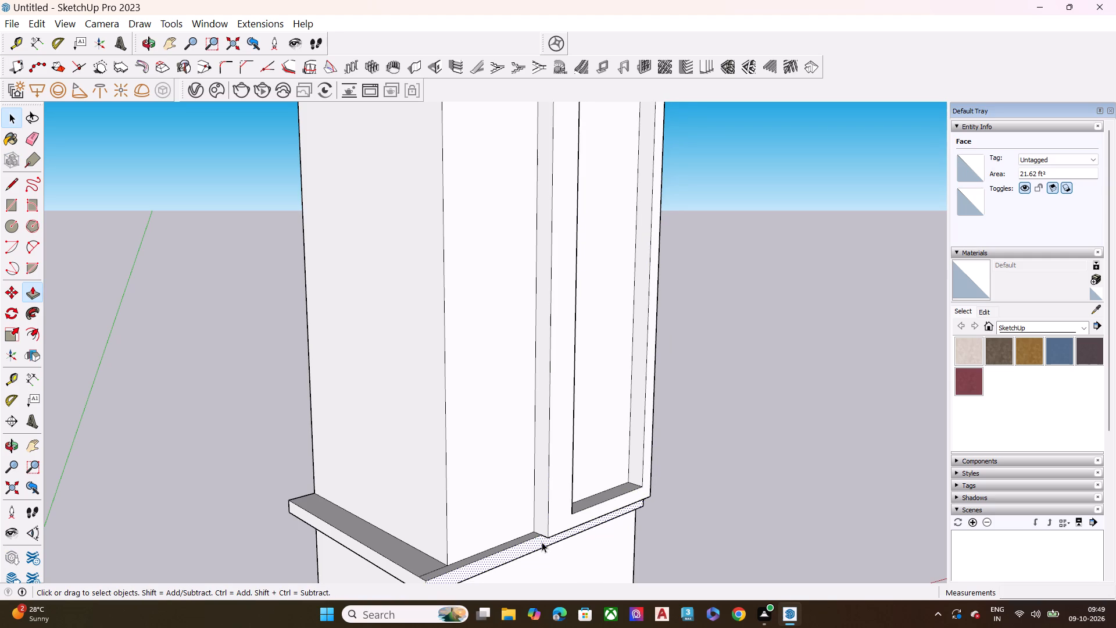
key(space)
click(543, 541)
key(p)
click(544, 537)
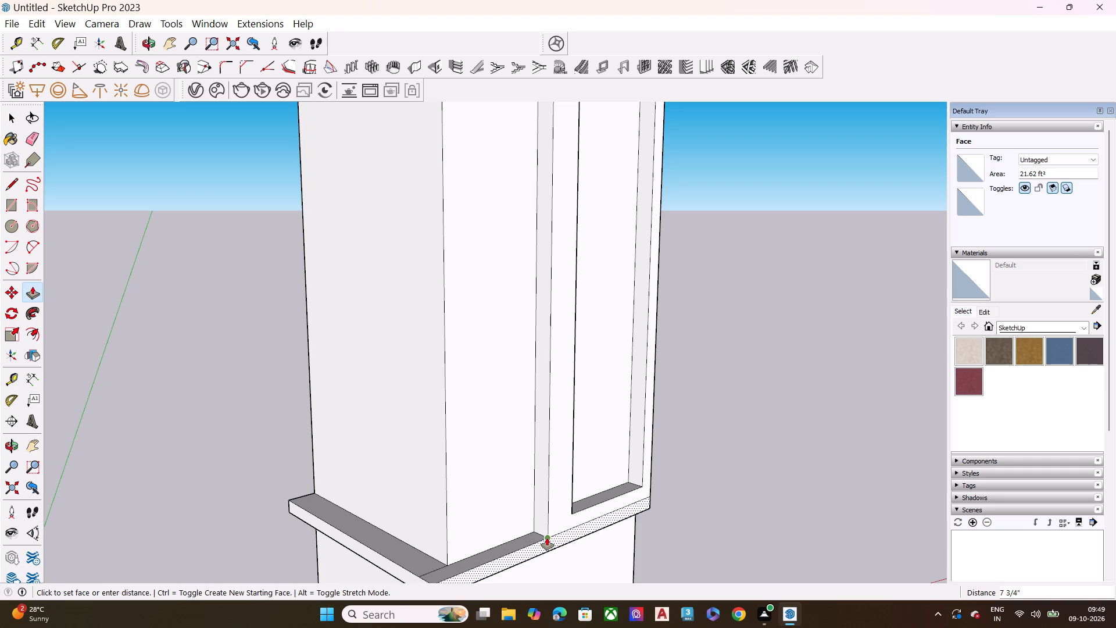
click(547, 538)
key(space)
Extrude the tall frame's front face outward by about another 2".
click(564, 521)
key(p)
click(563, 524)
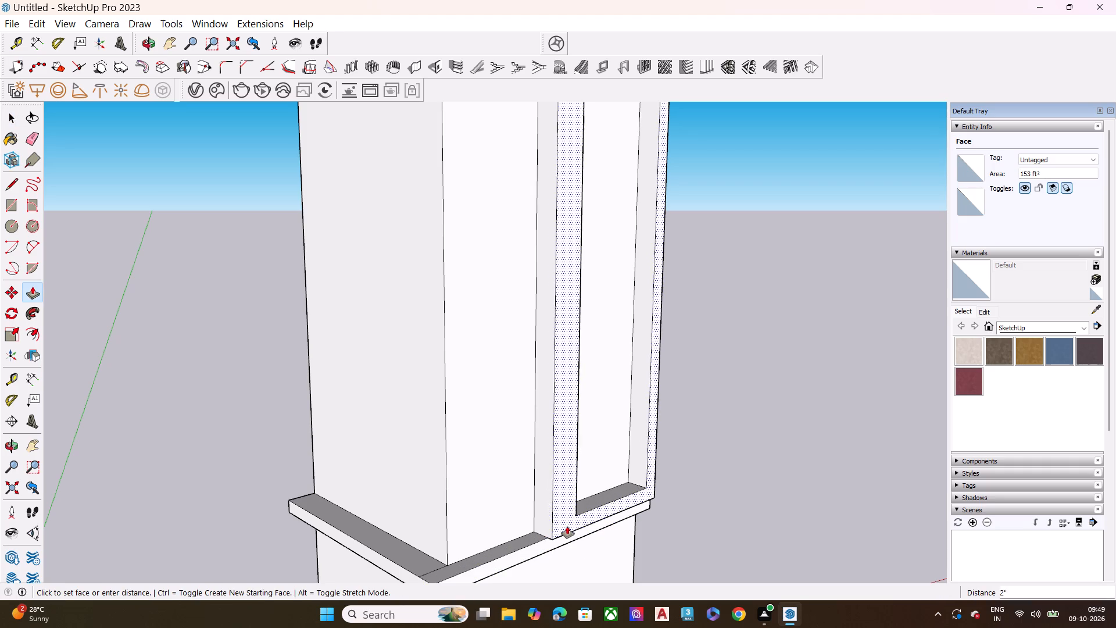
click(567, 527)
key(space)
Draw a small rectangle of about 1.27 ft² on the front ledge's top surface, between the block's corner and the frame.
scroll(522, 522, down, 6)
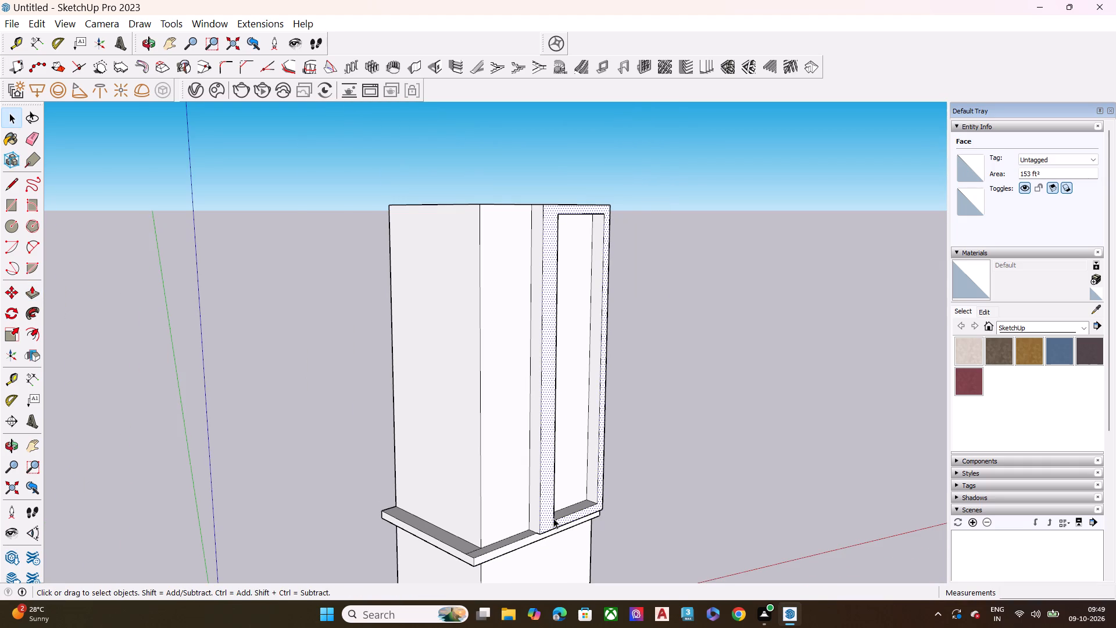
middle_drag(545, 513, 530, 498)
scroll(530, 498, up, 1)
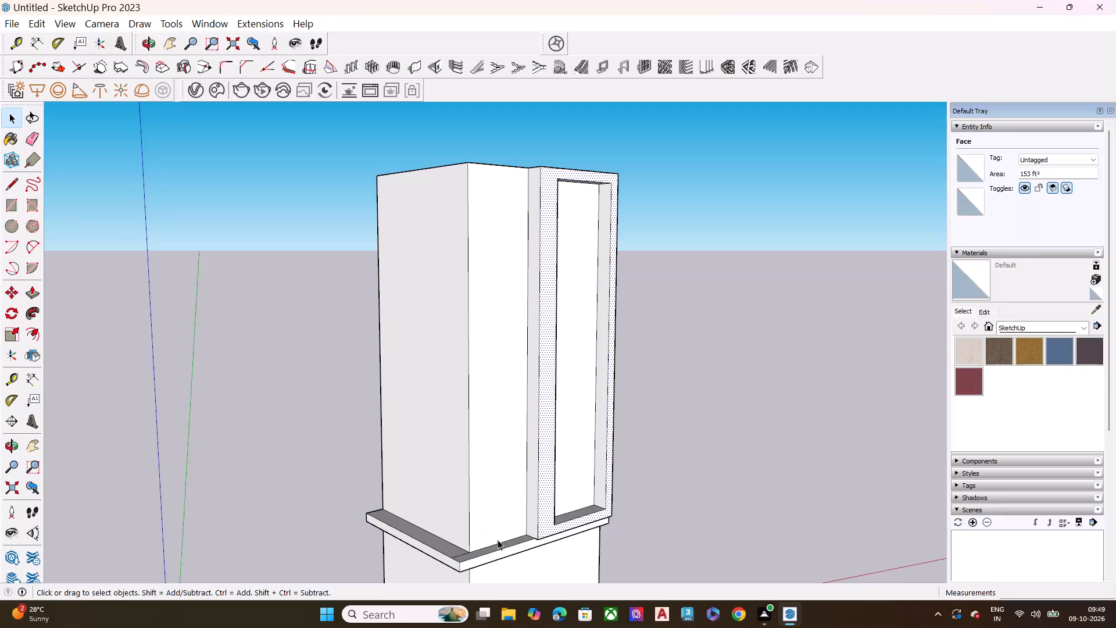
middle_drag(510, 554, 427, 573)
key(r)
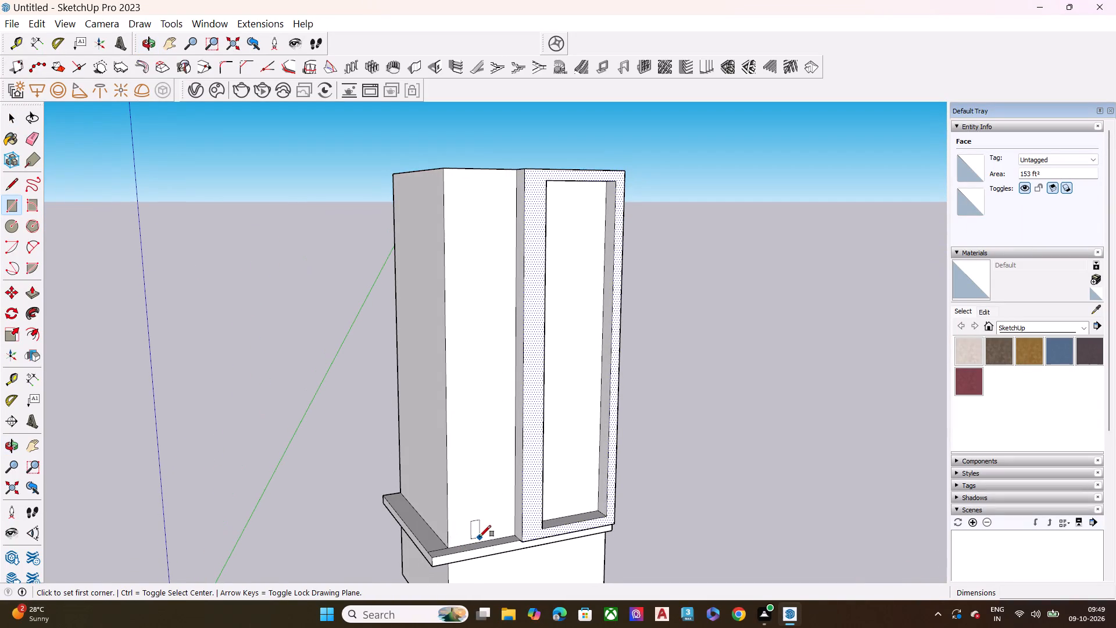
middle_drag(480, 537, 467, 625)
scroll(472, 561, up, 7)
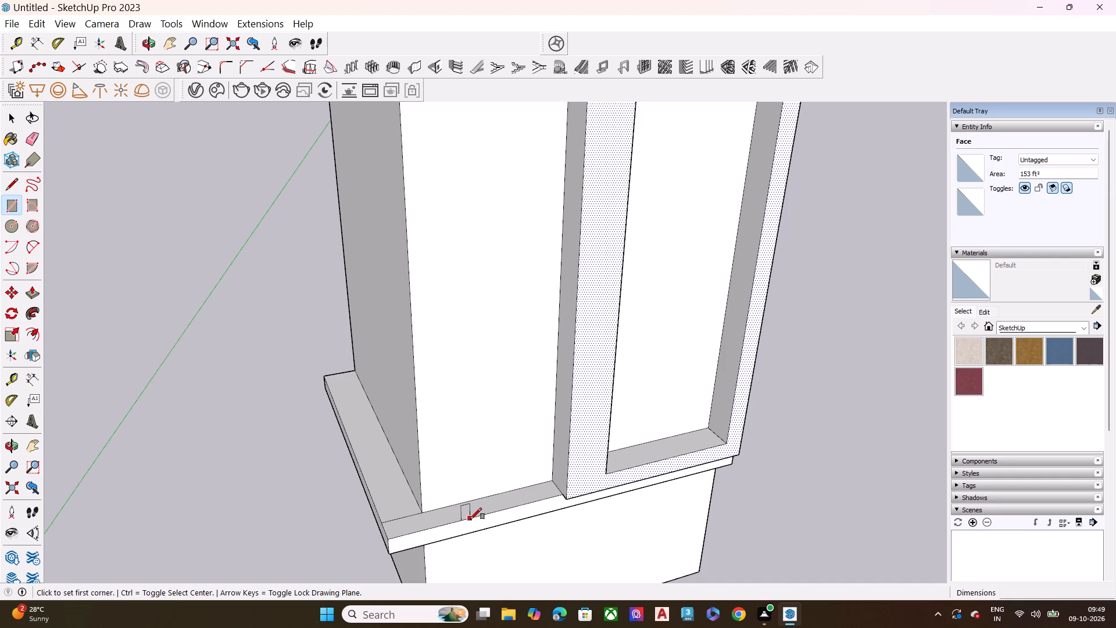
click(471, 519)
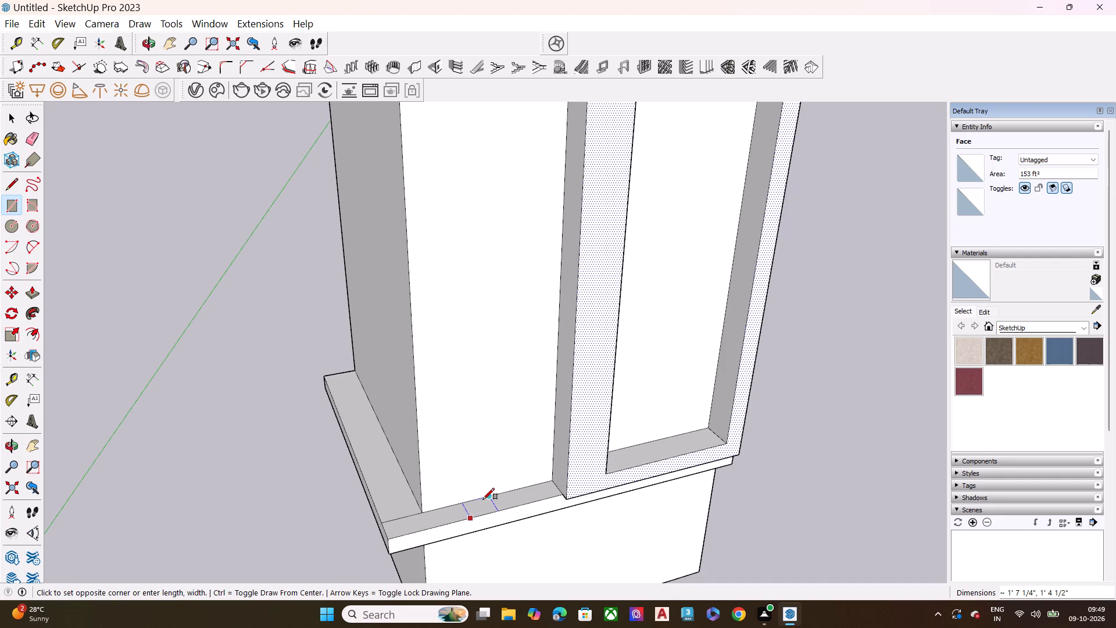
click(478, 500)
key(space)
Extrude the small rectangle on the front ledge upward 39' to the block's top as a full-height post.
click(477, 511)
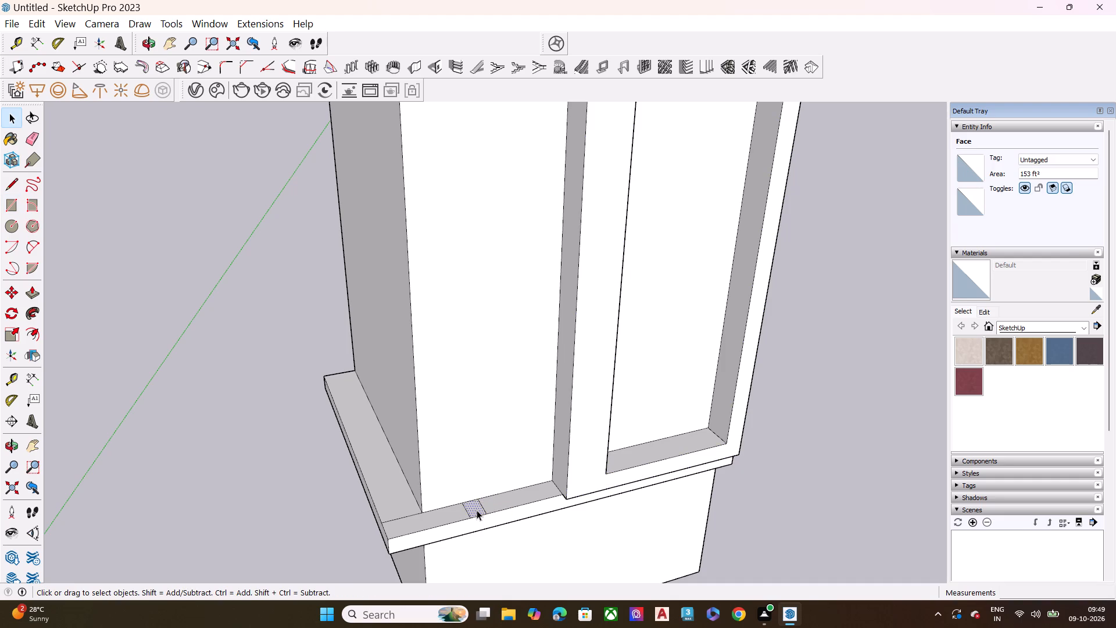
key(p)
click(477, 510)
scroll(477, 426, down, 6)
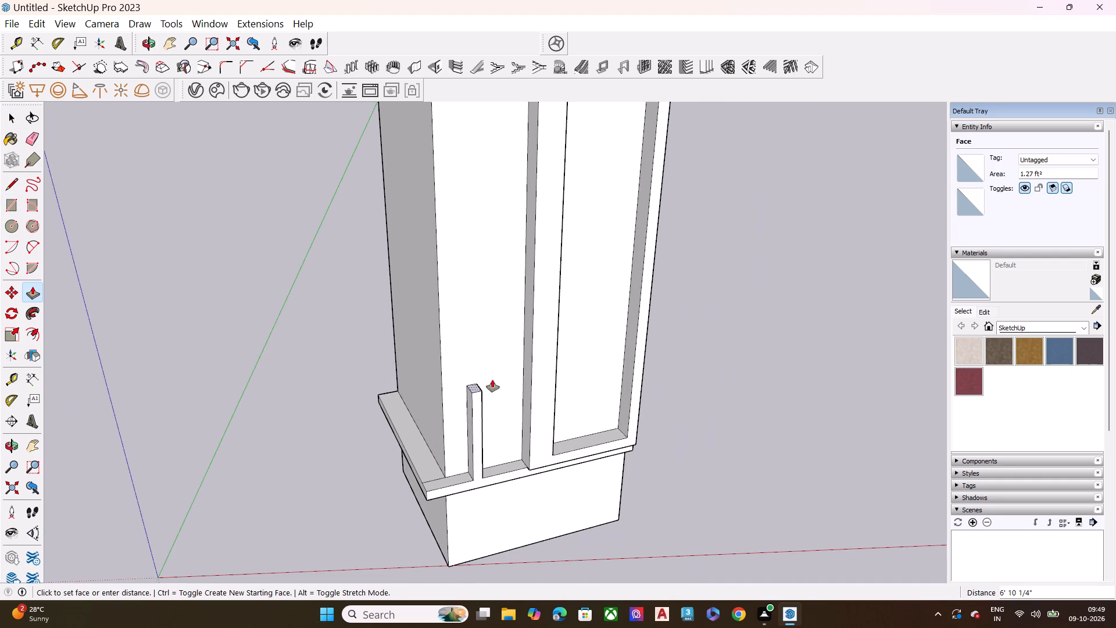
middle_drag(495, 378, 631, 369)
scroll(569, 447, down, 1)
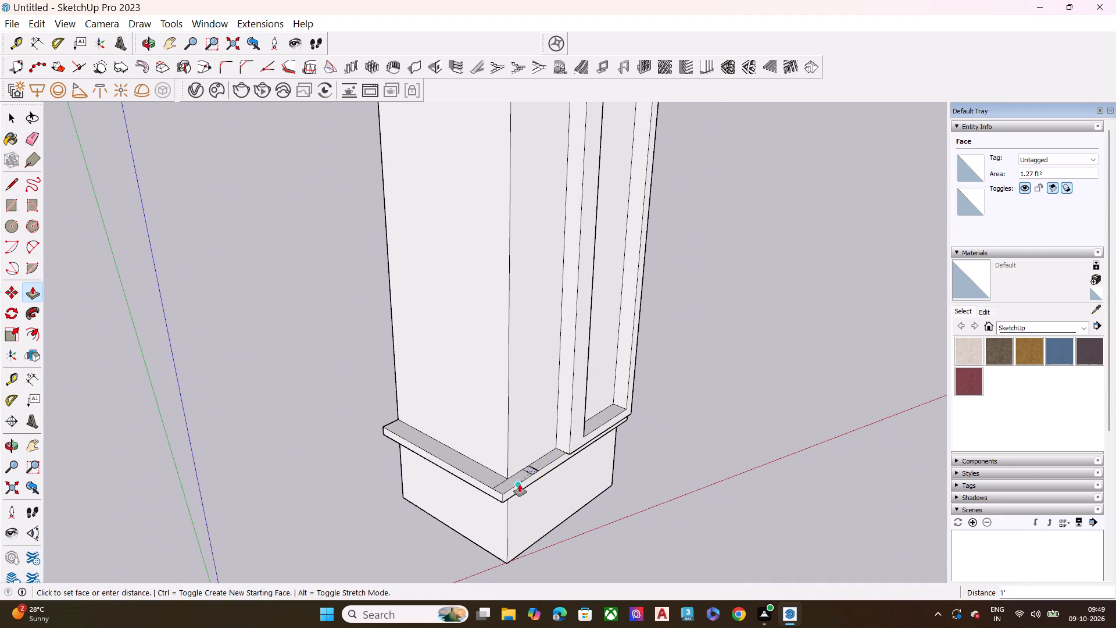
scroll(520, 484, down, 6)
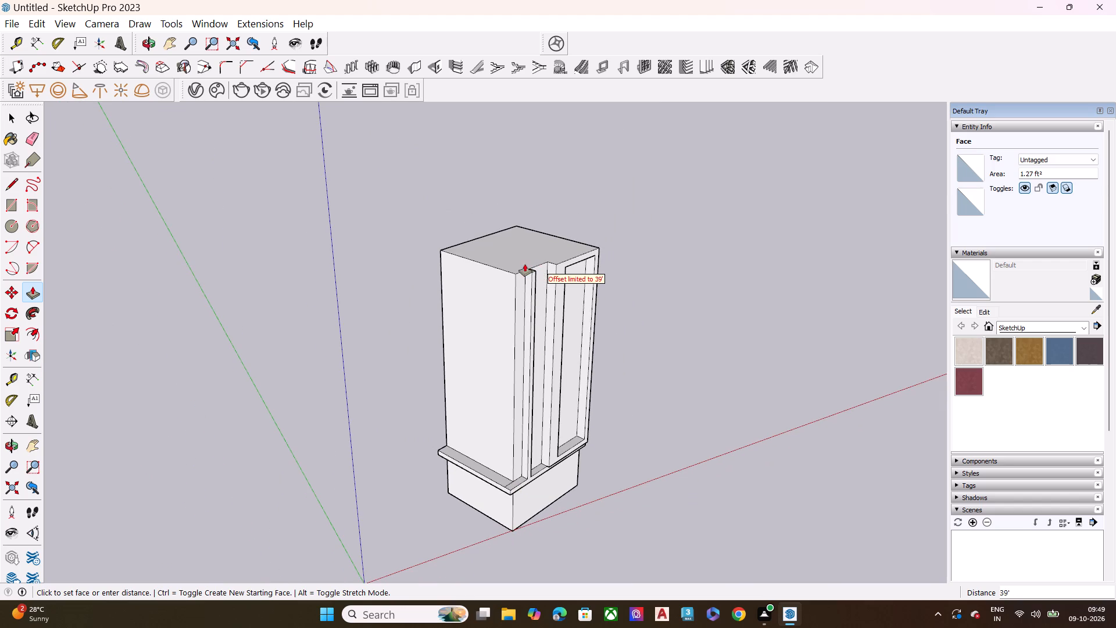
click(525, 264)
key(space)
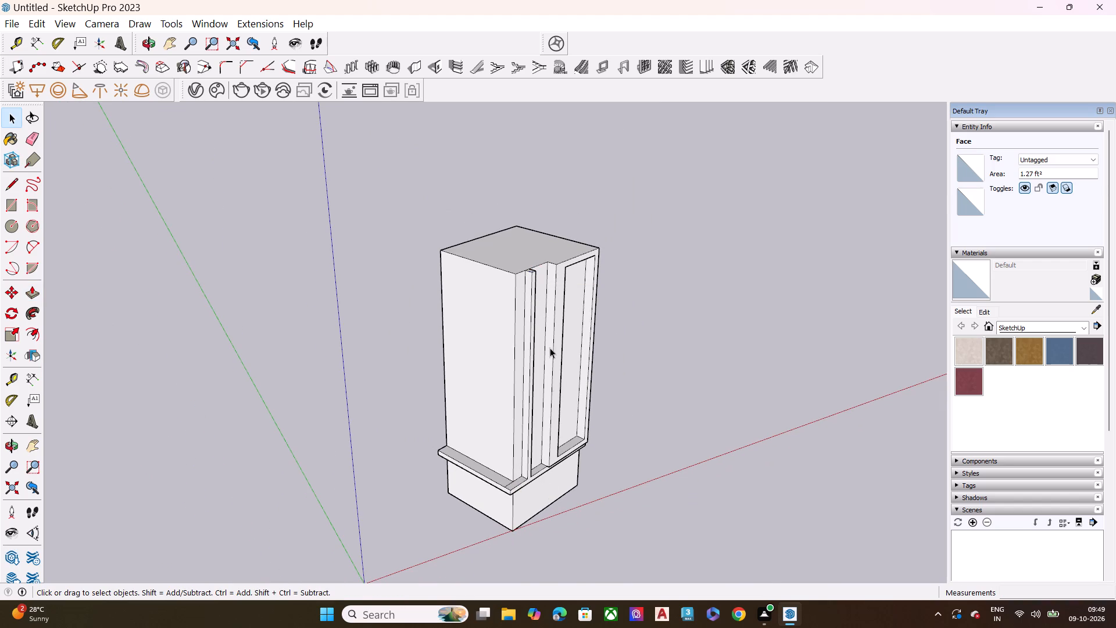
Inspect the full-height post and the neighbouring recess from the block's top down to the ledge.
scroll(543, 277, up, 1)
scroll(542, 277, down, 1)
scroll(542, 276, up, 7)
middle_drag(534, 374, 464, 298)
scroll(505, 286, down, 4)
scroll(510, 323, up, 4)
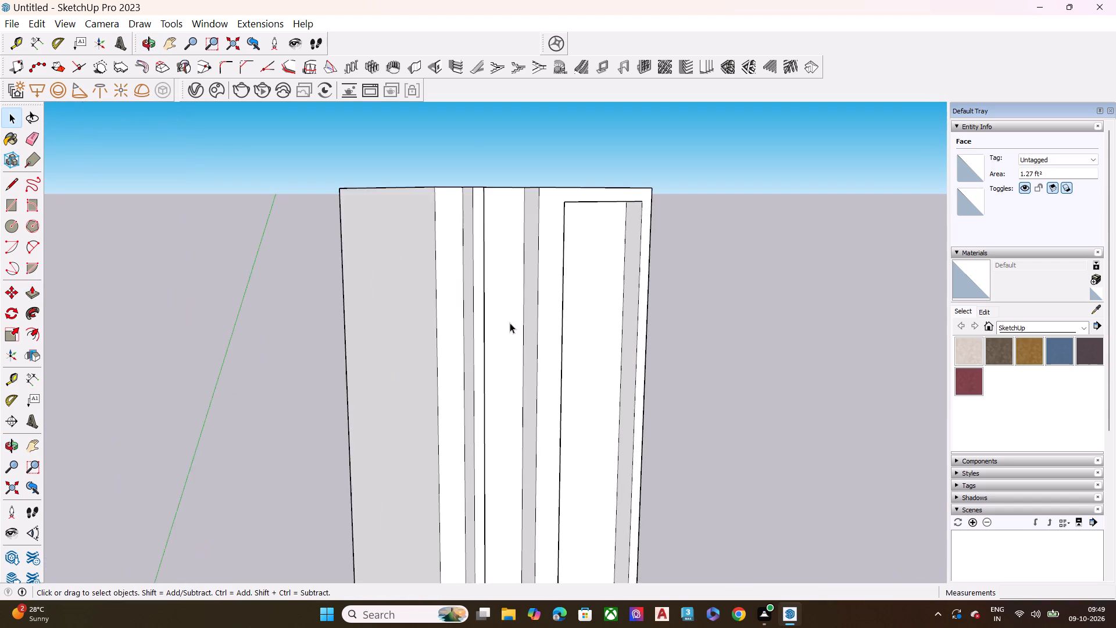
scroll(510, 323, down, 5)
middle_drag(496, 411, 483, 381)
scroll(485, 378, up, 3)
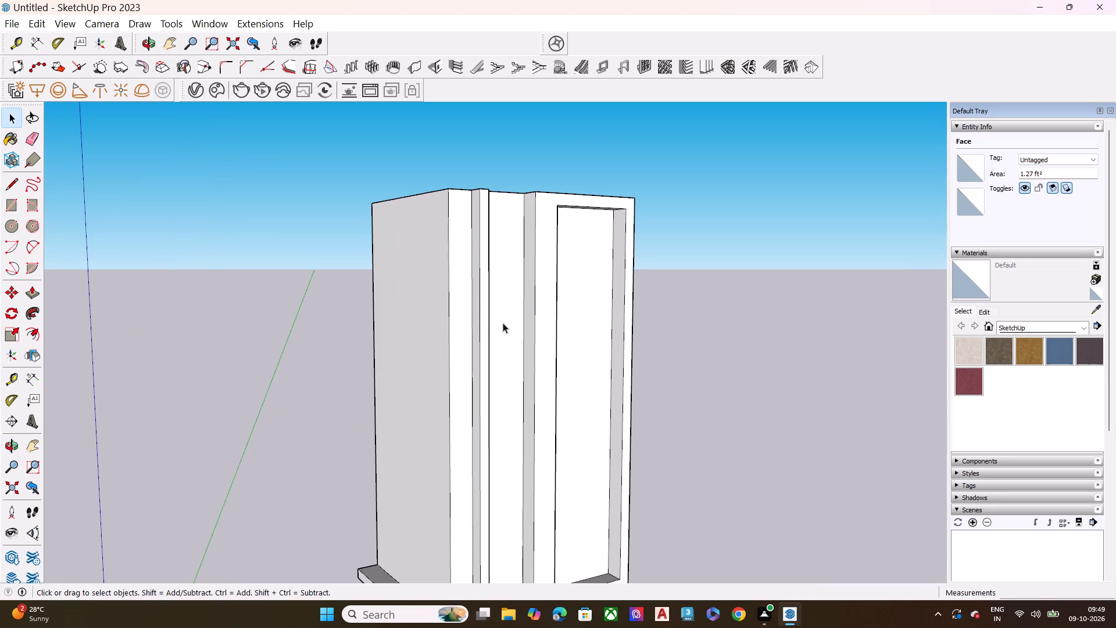
scroll(493, 313, down, 1)
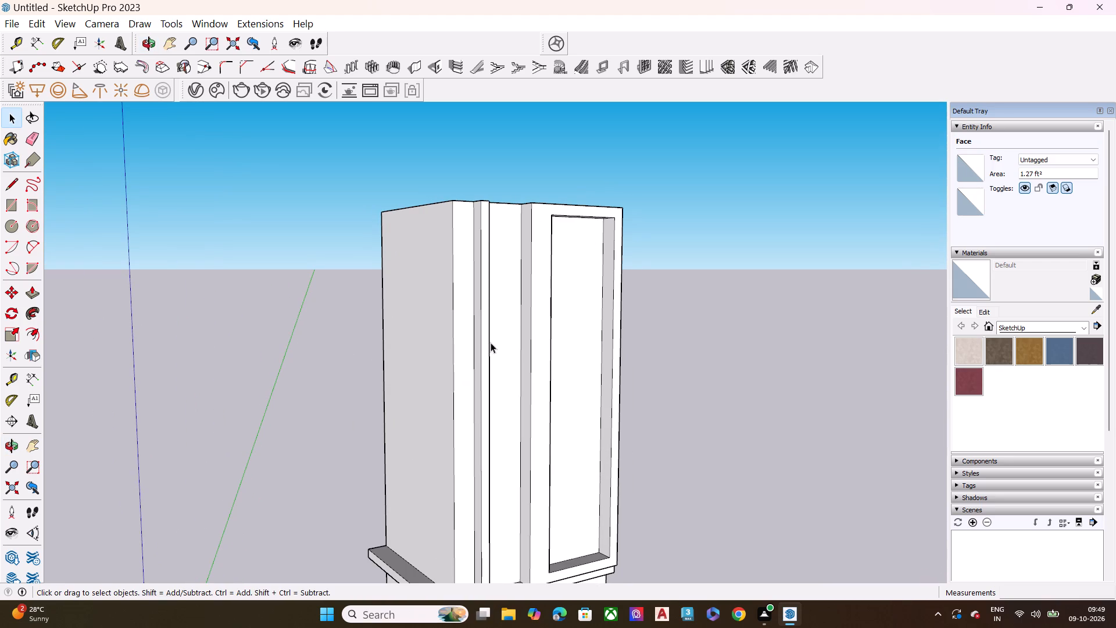
scroll(458, 368, down, 2)
scroll(460, 368, up, 1)
scroll(461, 368, down, 2)
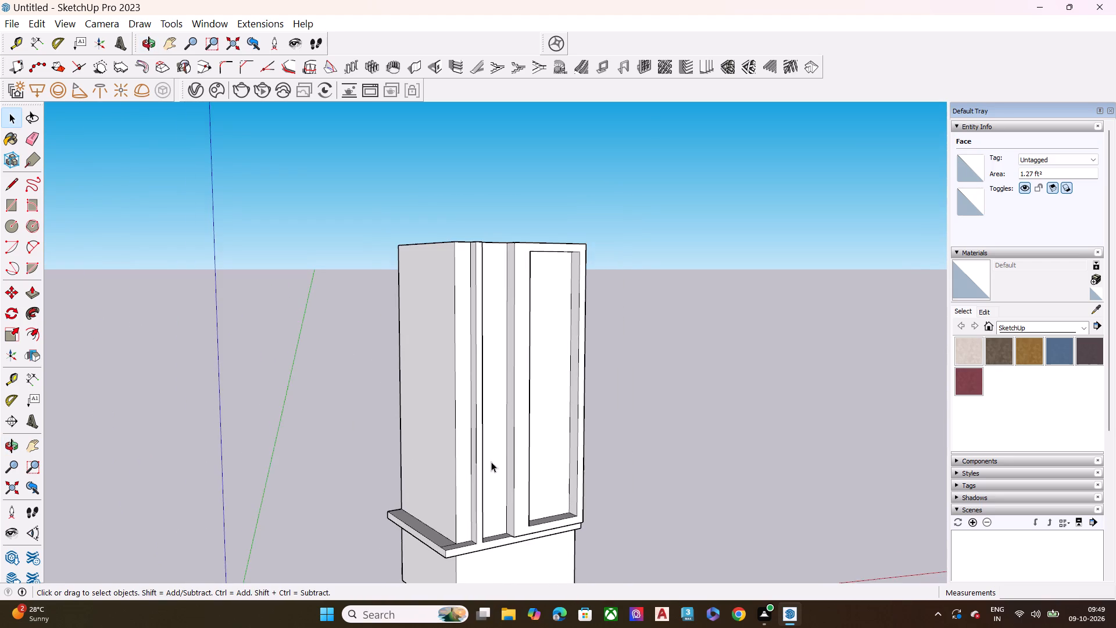
scroll(485, 485, up, 5)
scroll(480, 488, down, 5)
Copy the bottom edge of the narrow wall strip between the post and the frame 10' upward.
scroll(480, 531, up, 12)
middle_drag(498, 504, 496, 509)
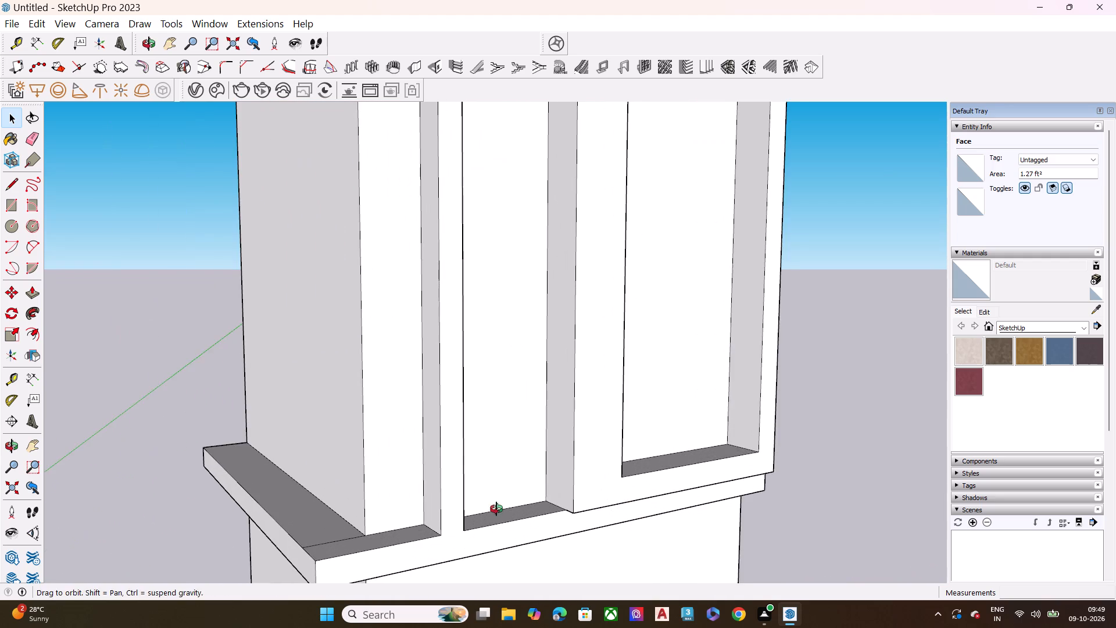
middle_drag(496, 509, 476, 557)
click(480, 522)
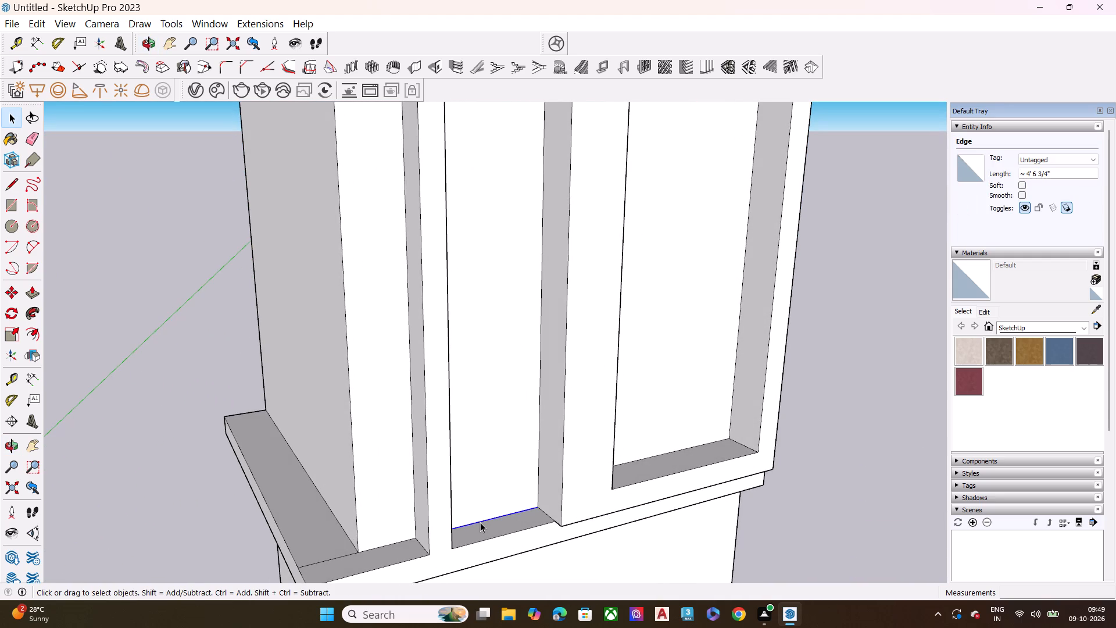
key(m)
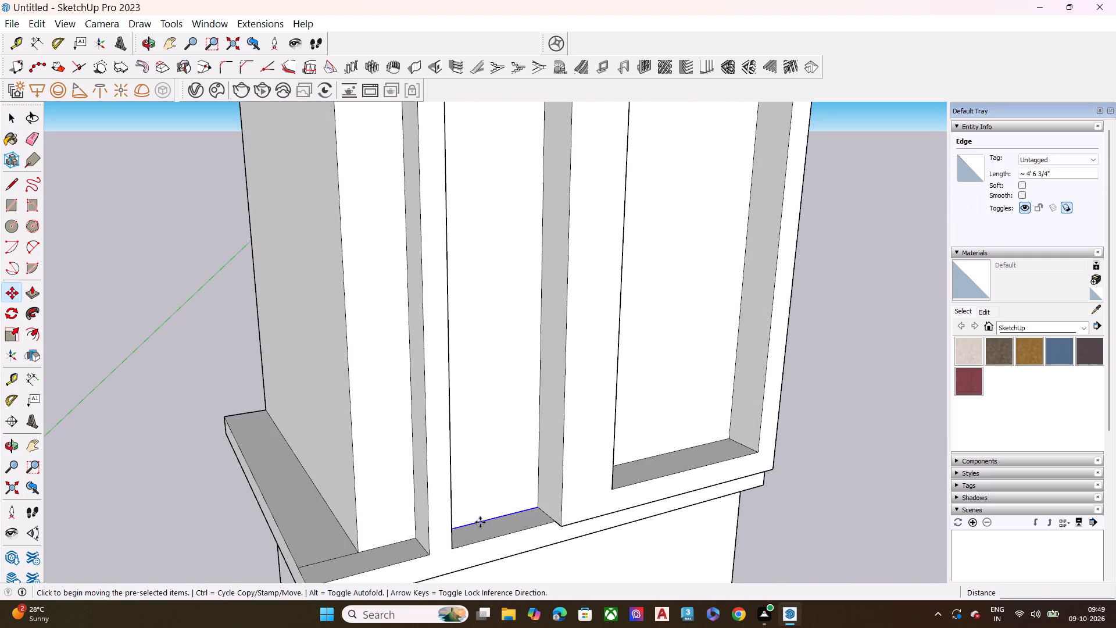
click(536, 509)
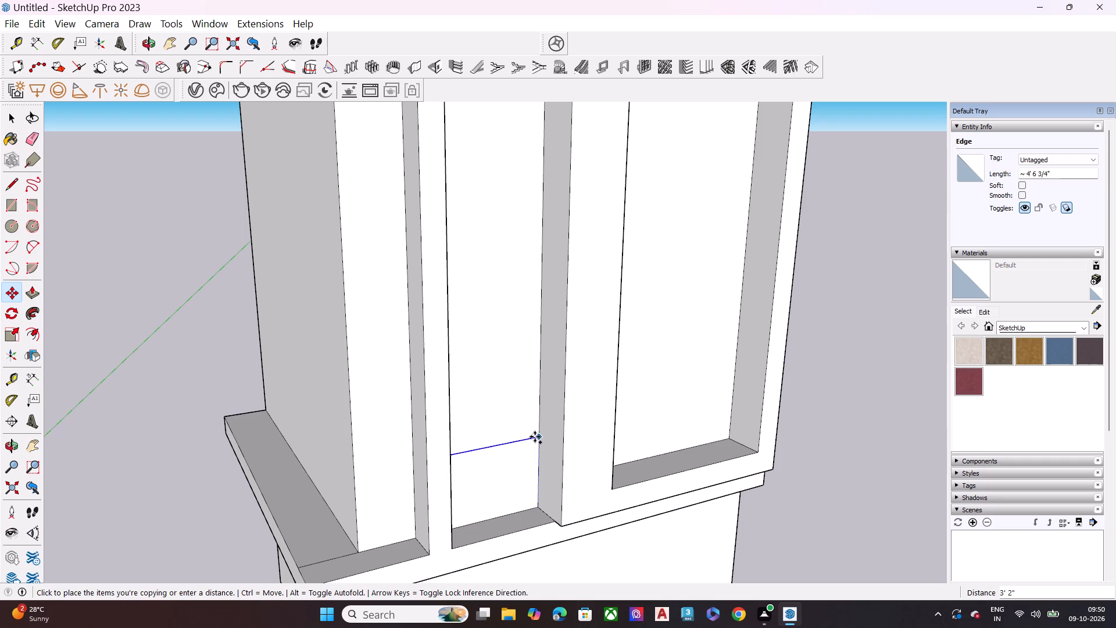
middle_drag(535, 437, 555, 338)
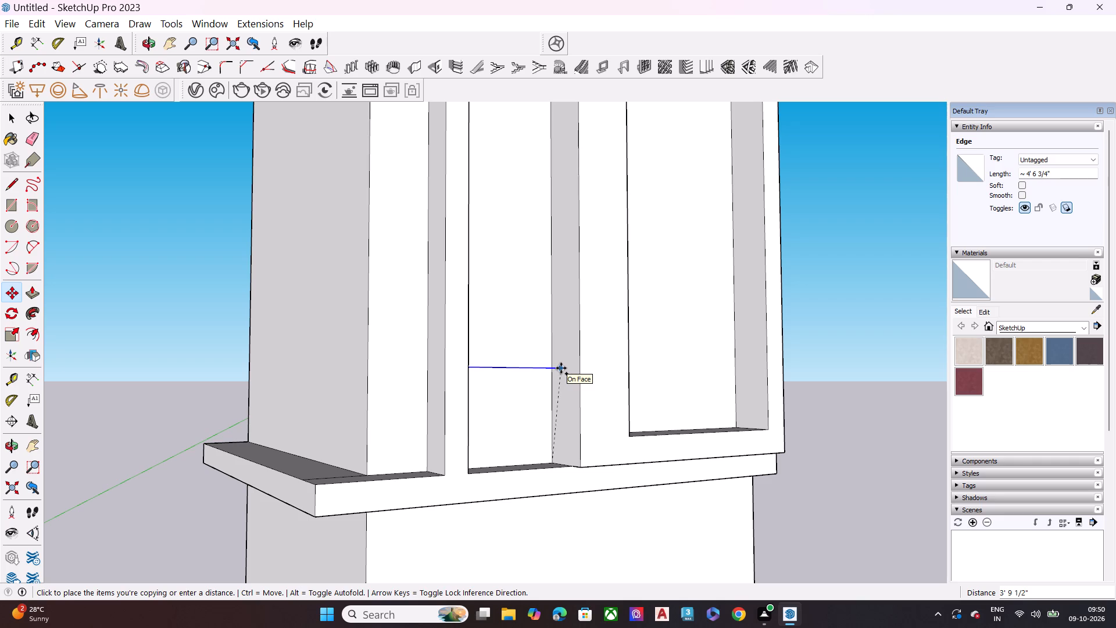
text(10')
key(Return)
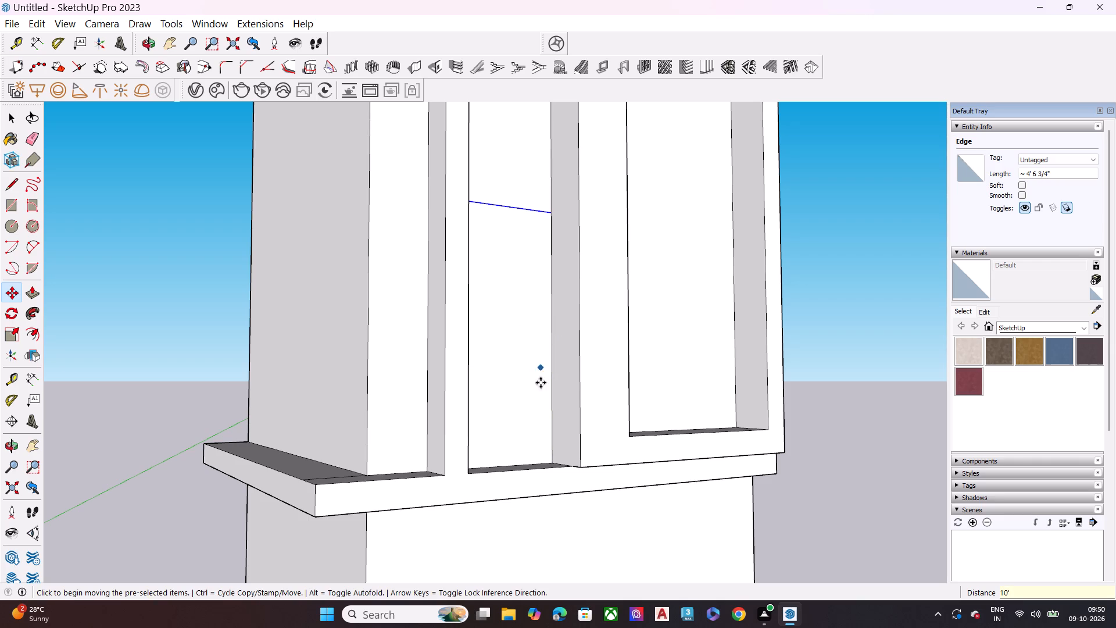
Copy the first division line on the narrow wall strip another 10' upward.
scroll(541, 403, down, 6)
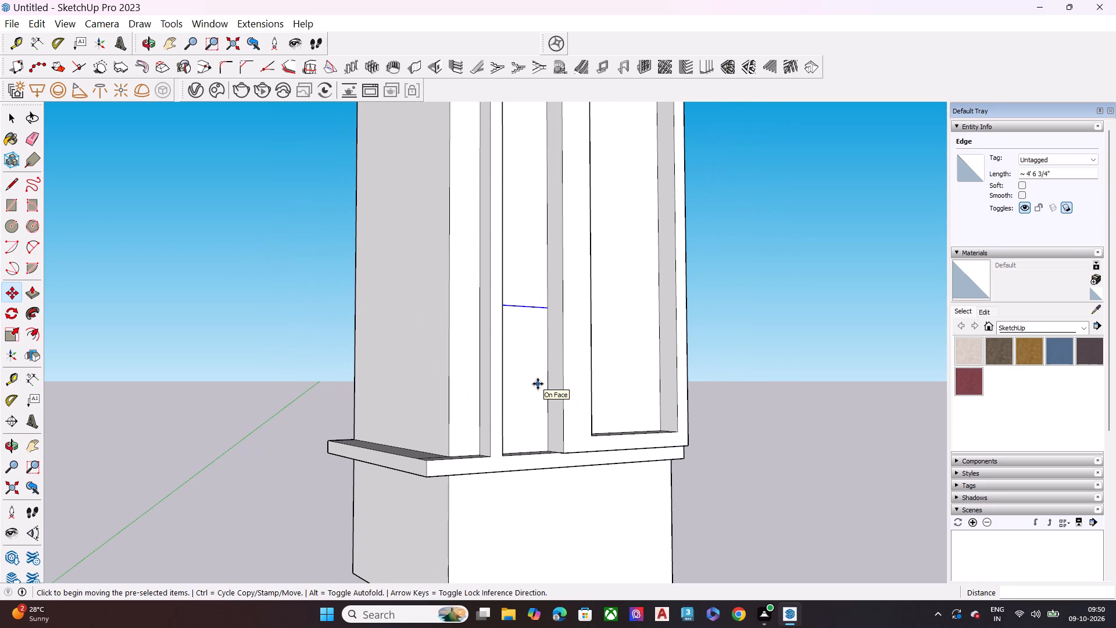
middle_drag(528, 392, 431, 397)
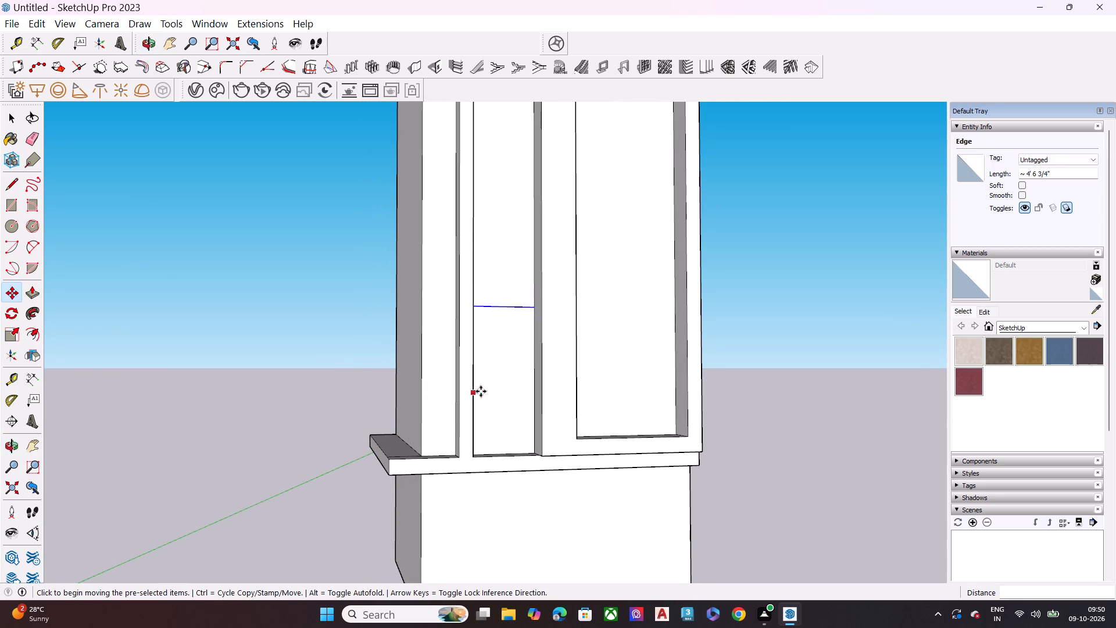
scroll(532, 402, down, 4)
scroll(526, 321, up, 1)
scroll(526, 319, down, 1)
scroll(526, 318, up, 7)
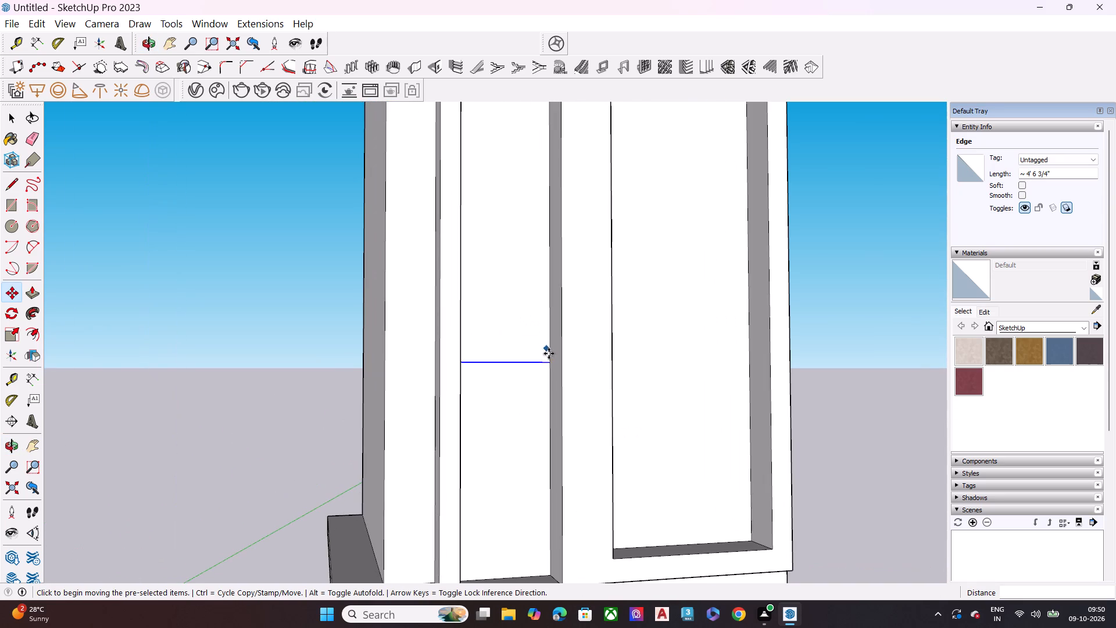
click(550, 361)
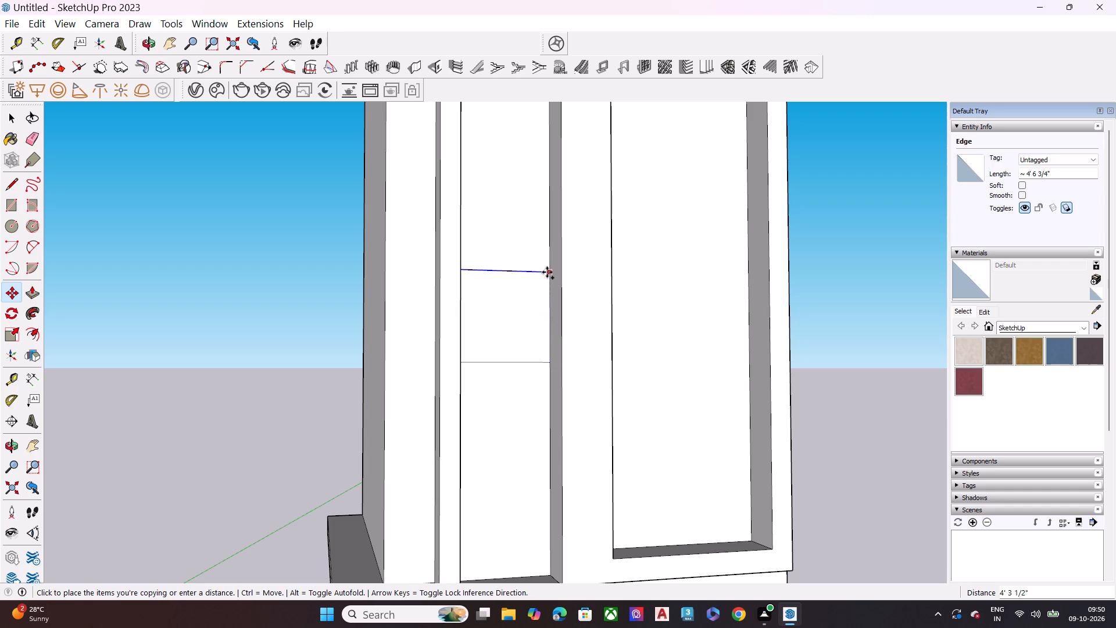
text(10')
key(Return)
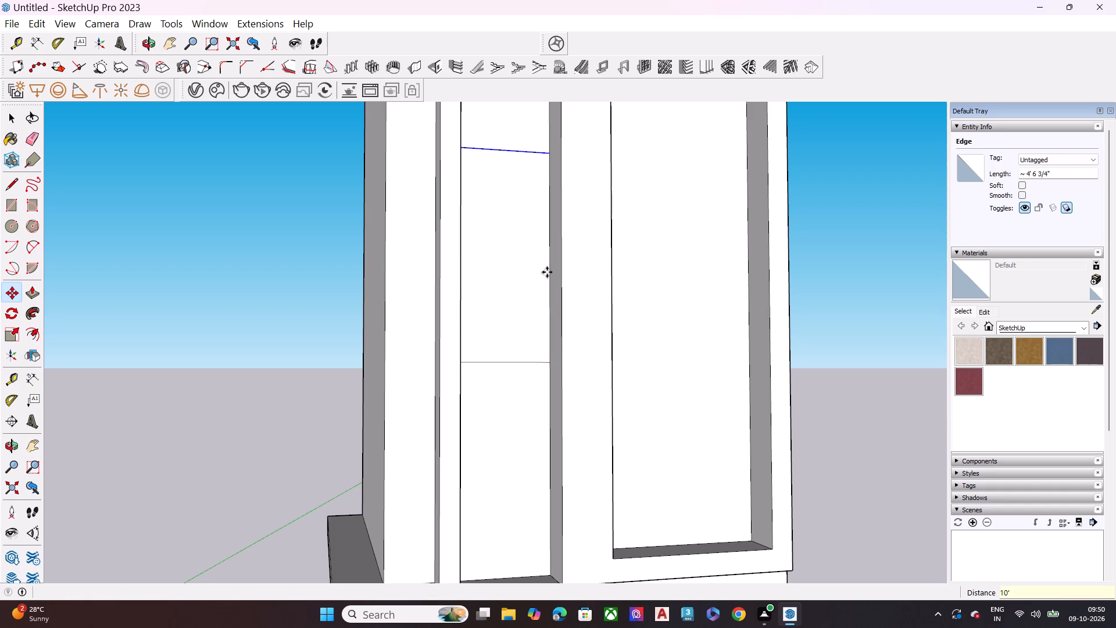
Copy the second division line on the narrow wall strip 10' upward to make a third one.
scroll(547, 272, up, 1)
scroll(547, 281, down, 18)
scroll(606, 239, up, 6)
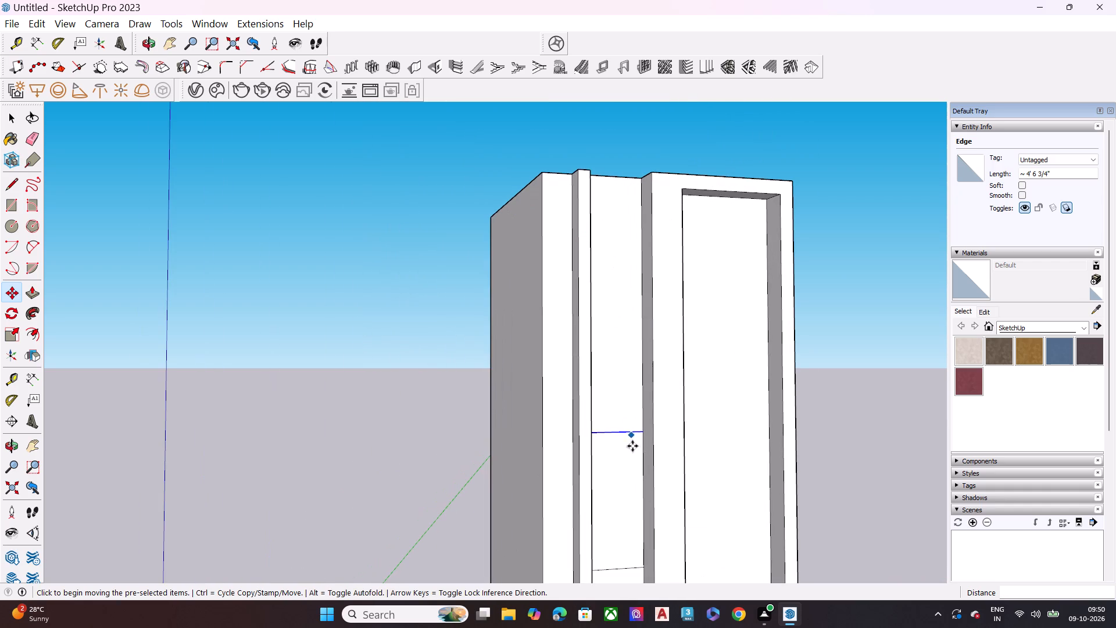
click(645, 430)
key(m)
click(643, 433)
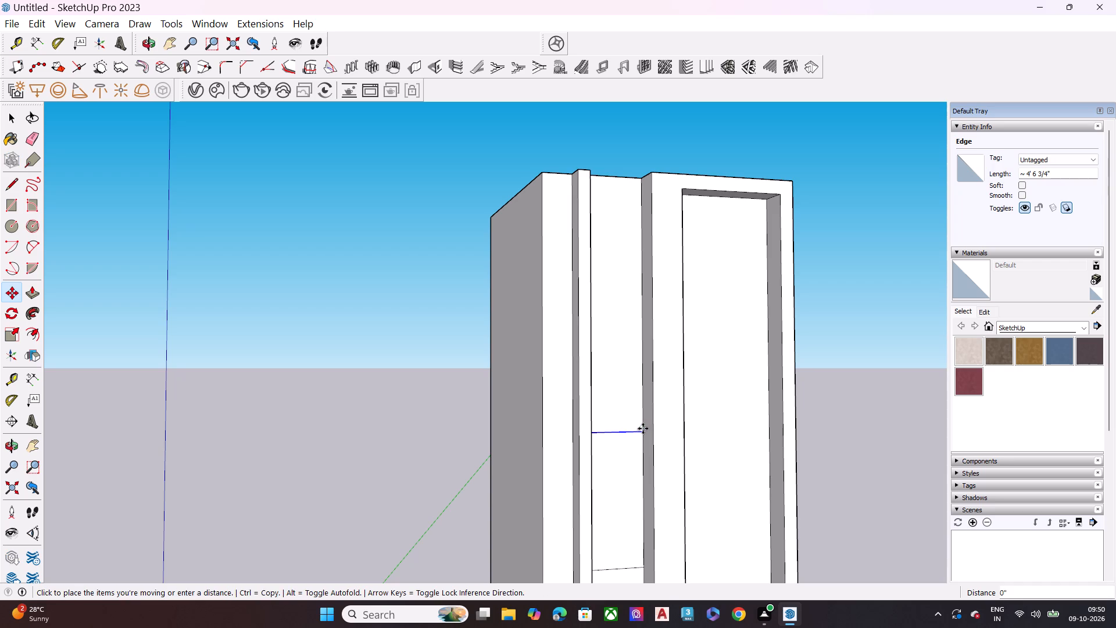
key(m)
click(639, 433)
text(10')
key(Return)
scroll(645, 346, up, 1)
scroll(631, 303, down, 4)
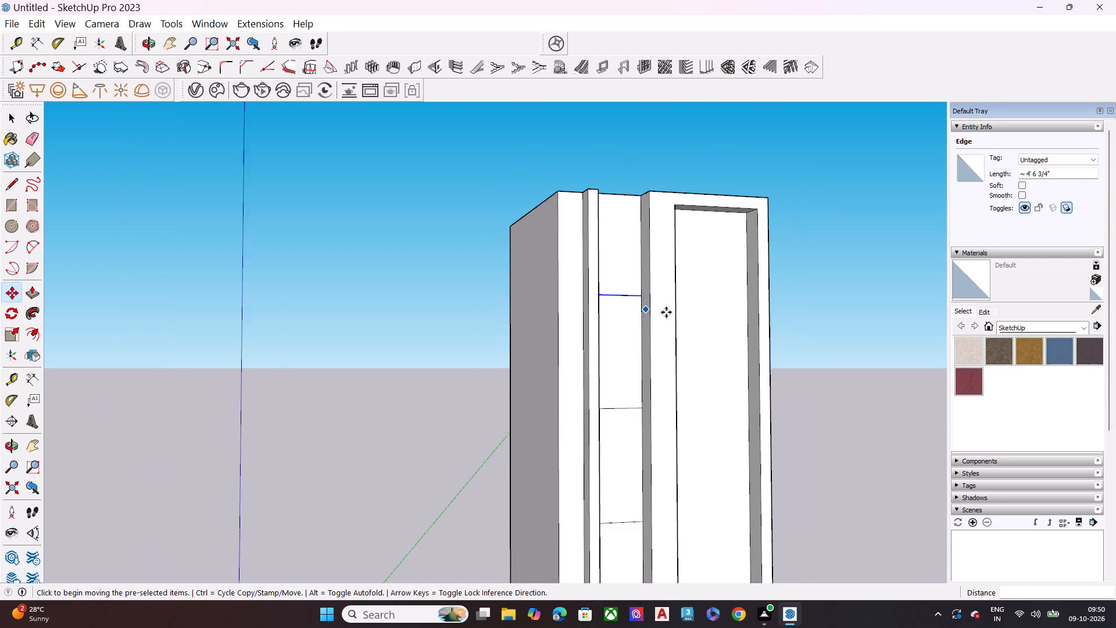
middle_drag(638, 330, 731, 329)
key(space)
Examine the division lines on the narrow wall strip and the frame beside them.
scroll(602, 338, down, 3)
scroll(629, 460, up, 5)
scroll(564, 319, up, 1)
scroll(564, 319, down, 4)
middle_drag(605, 397, 538, 397)
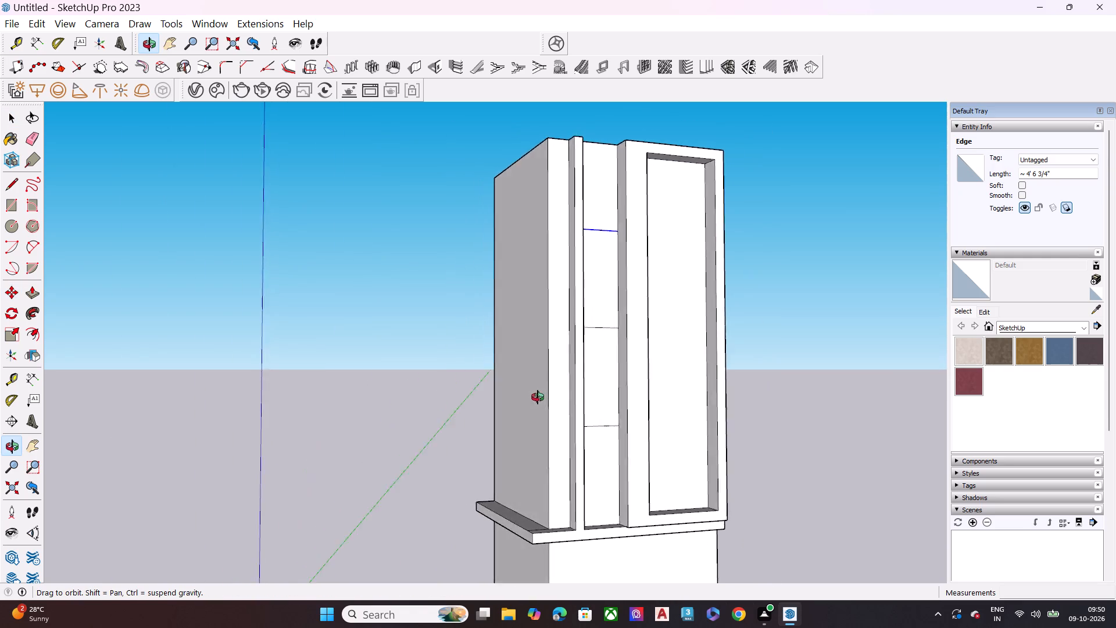
middle_drag(538, 397, 480, 398)
scroll(585, 497, up, 6)
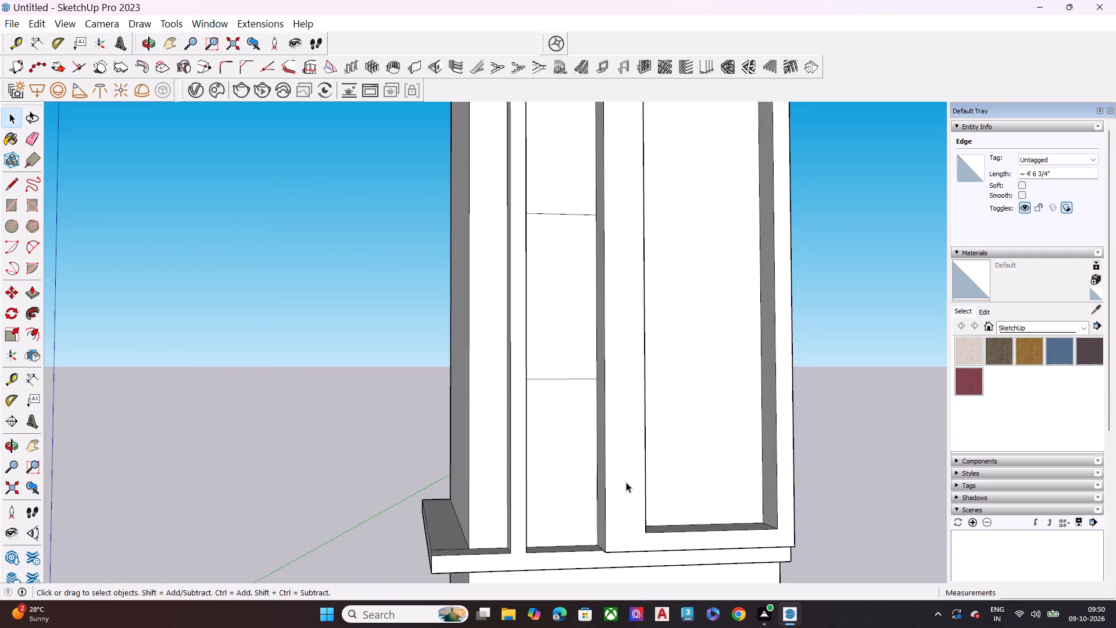
middle_drag(626, 482, 631, 593)
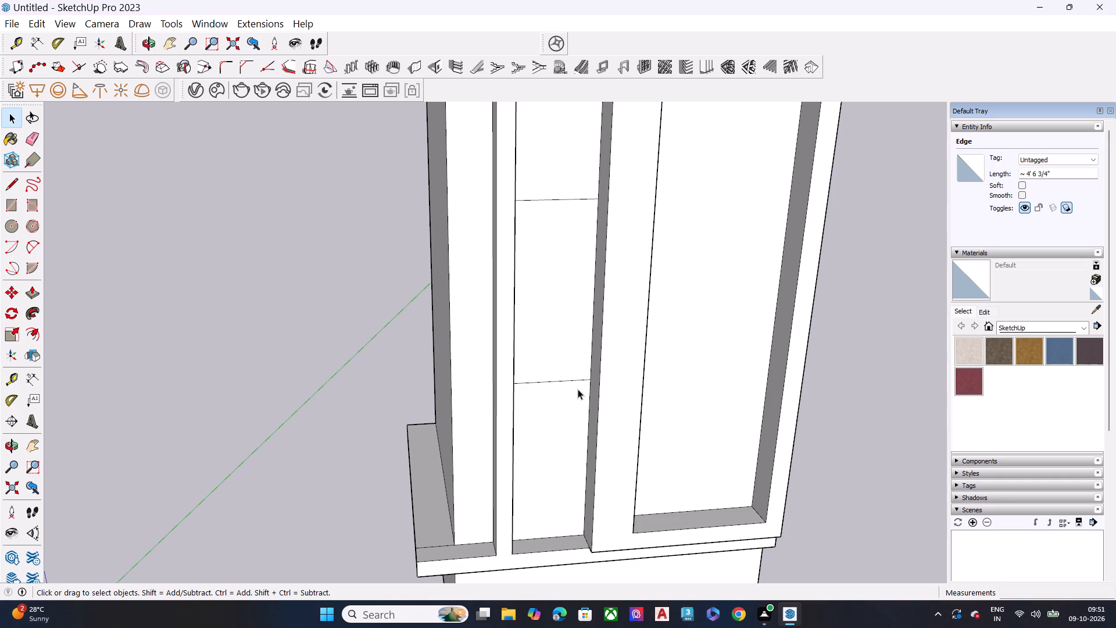
Push the tall frame's front face back 1' 10" so it is flush with the wall.
key(l)
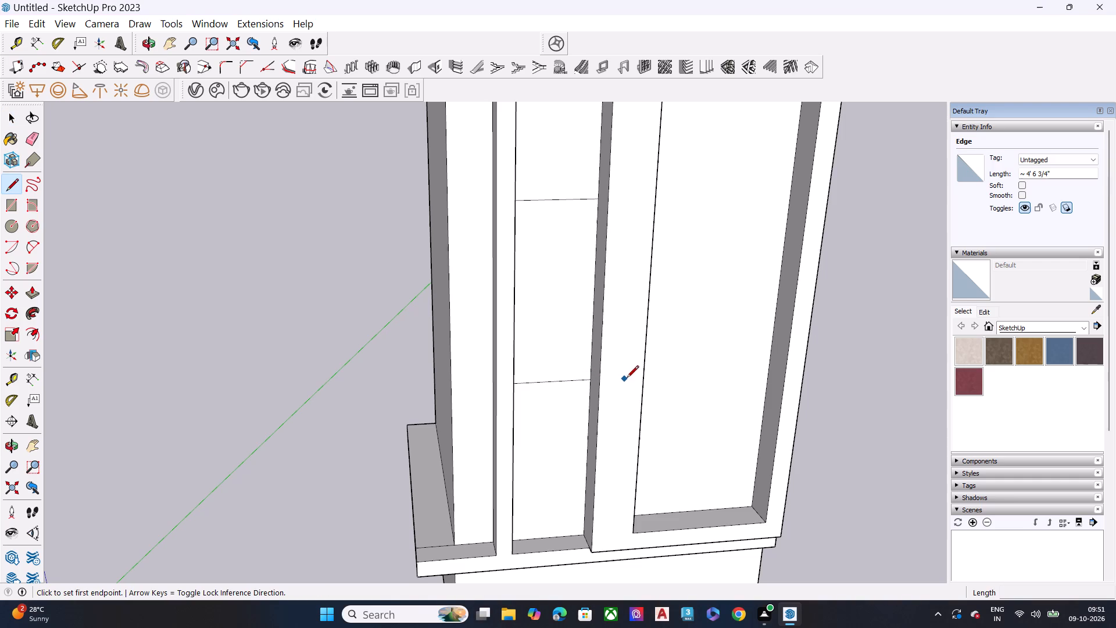
scroll(655, 378, down, 1)
middle_drag(643, 379, 474, 379)
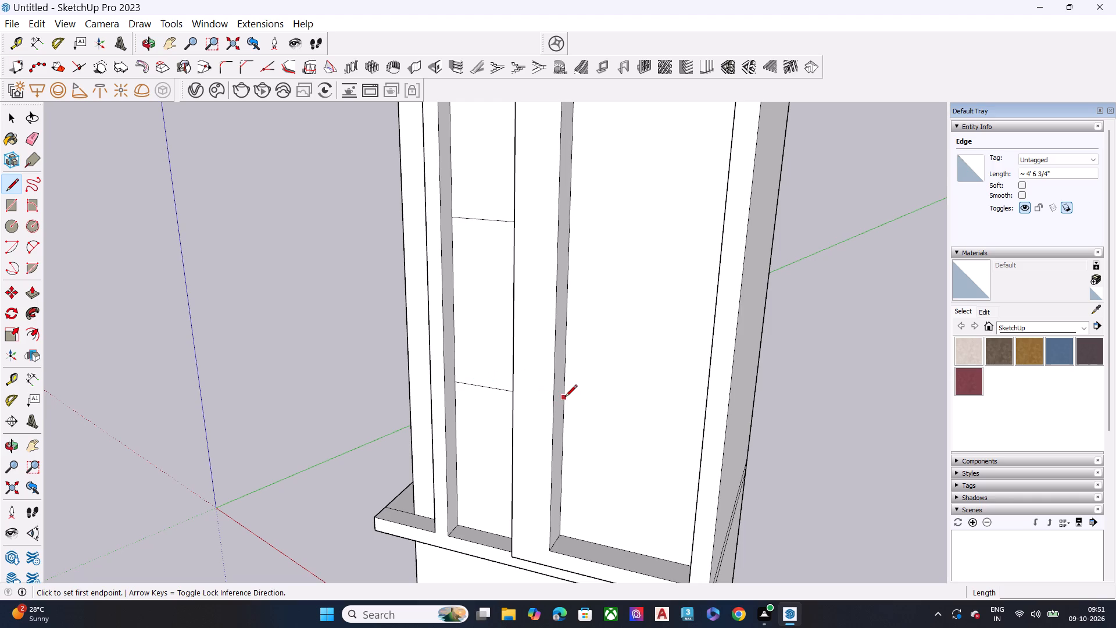
scroll(520, 405, down, 1)
middle_drag(524, 406, 617, 406)
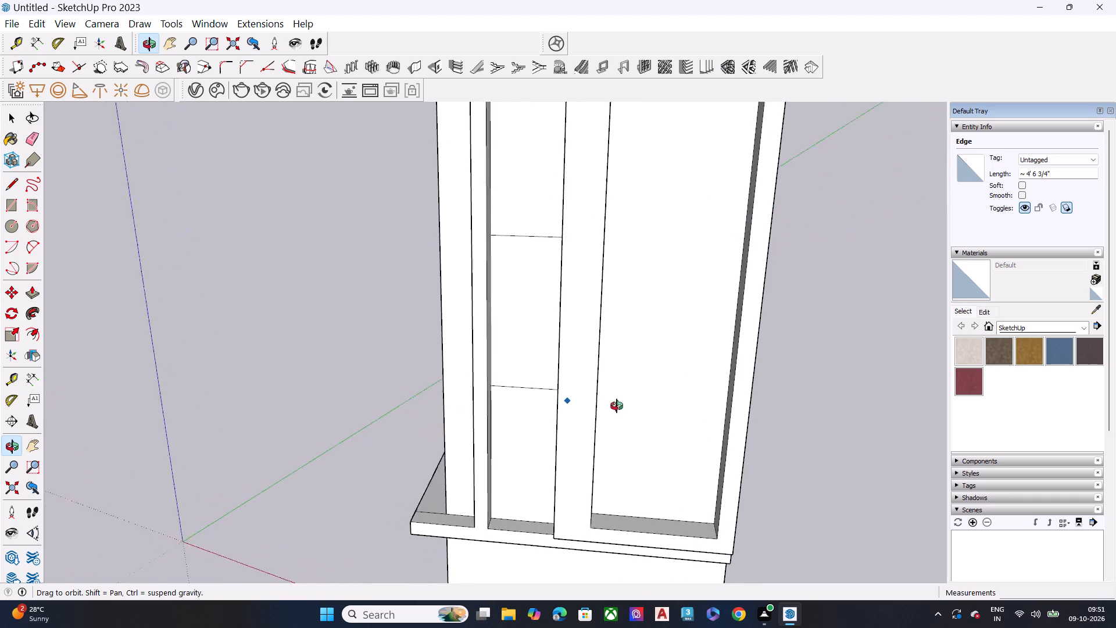
middle_drag(617, 406, 693, 406)
key(space)
click(624, 414)
key(p)
click(624, 414)
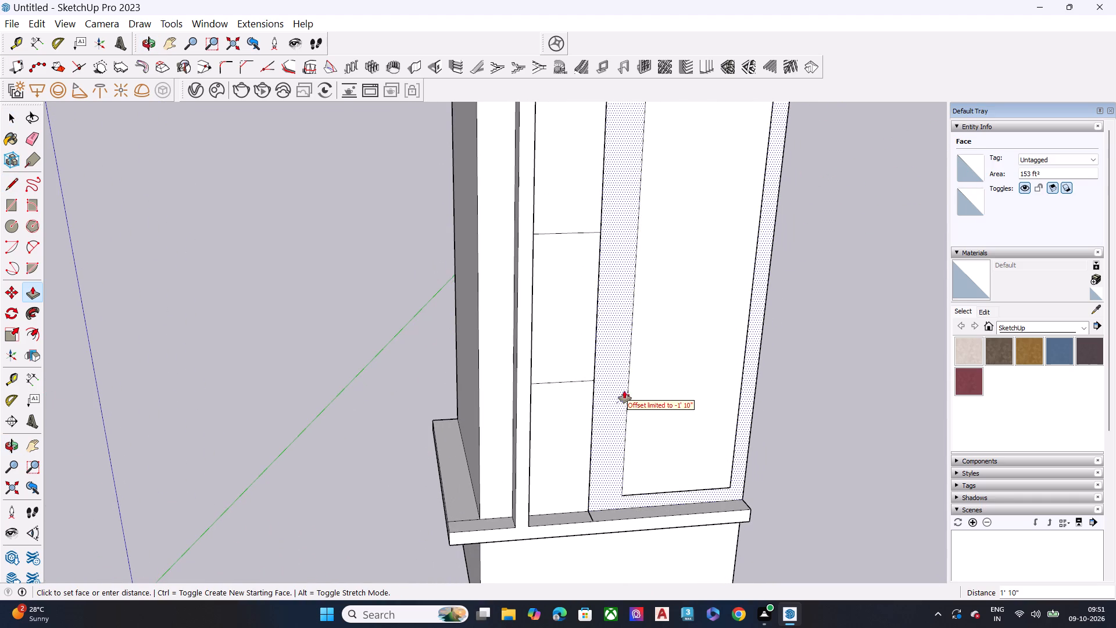
click(624, 386)
key(space)
Draw two horizontal lines about 8' 1 1/2" long across the frame's inner panel, level with the narrow strip's lower two division lines.
key(l)
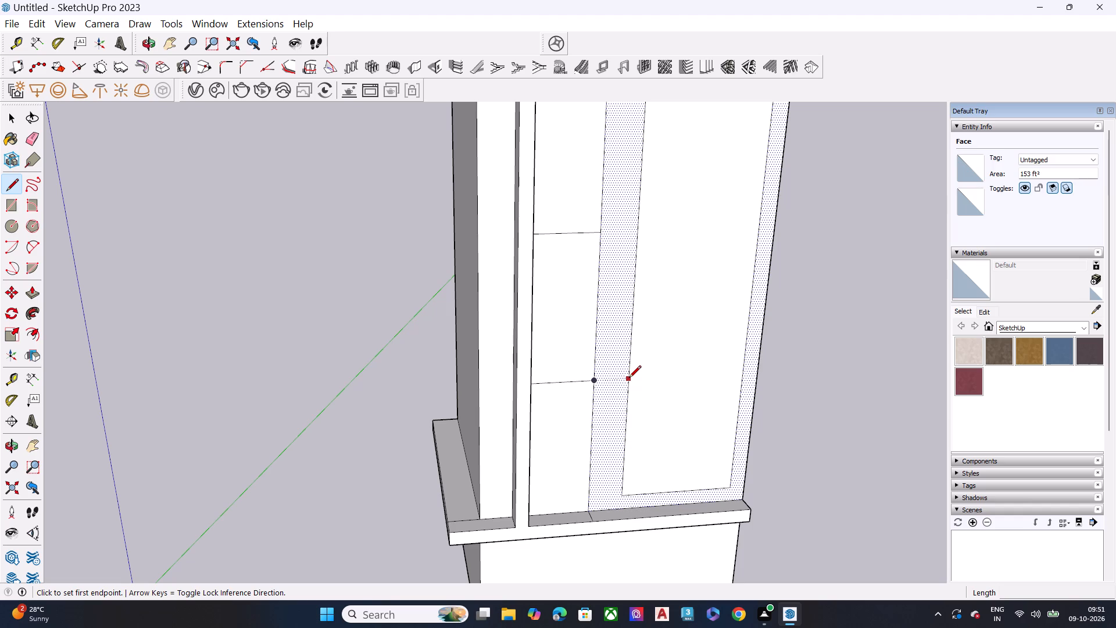
click(629, 379)
click(742, 371)
click(639, 232)
click(757, 226)
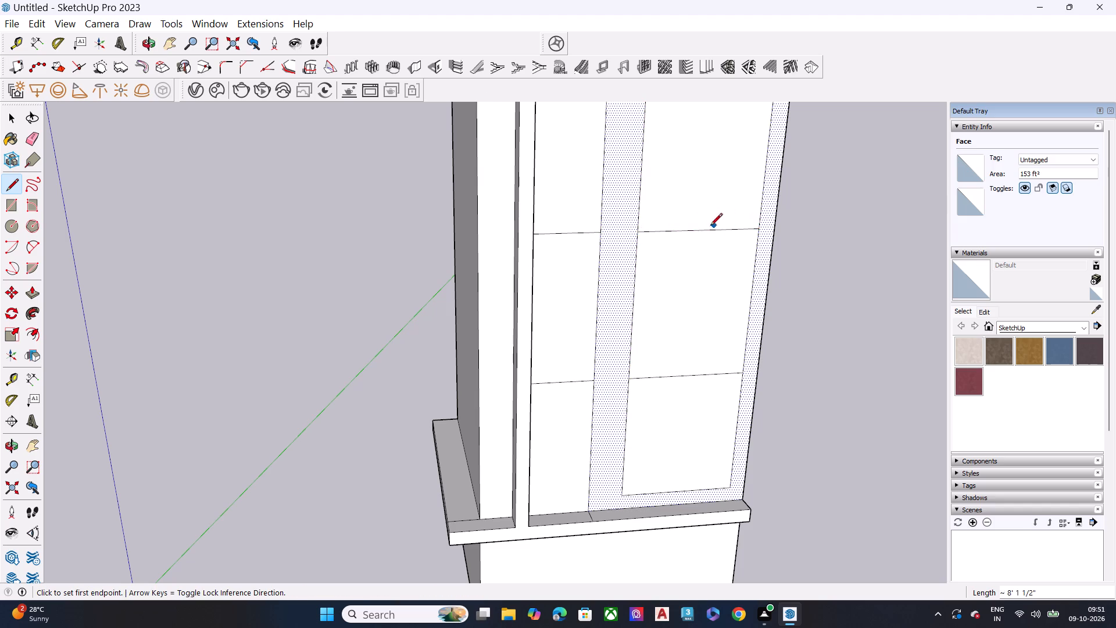
Draw a third horizontal line about 8' 1 1/2" long across the frame's inner panel, level with the narrow strip's top division line.
scroll(707, 246, down, 1)
scroll(707, 247, up, 1)
scroll(707, 249, down, 15)
scroll(668, 186, up, 8)
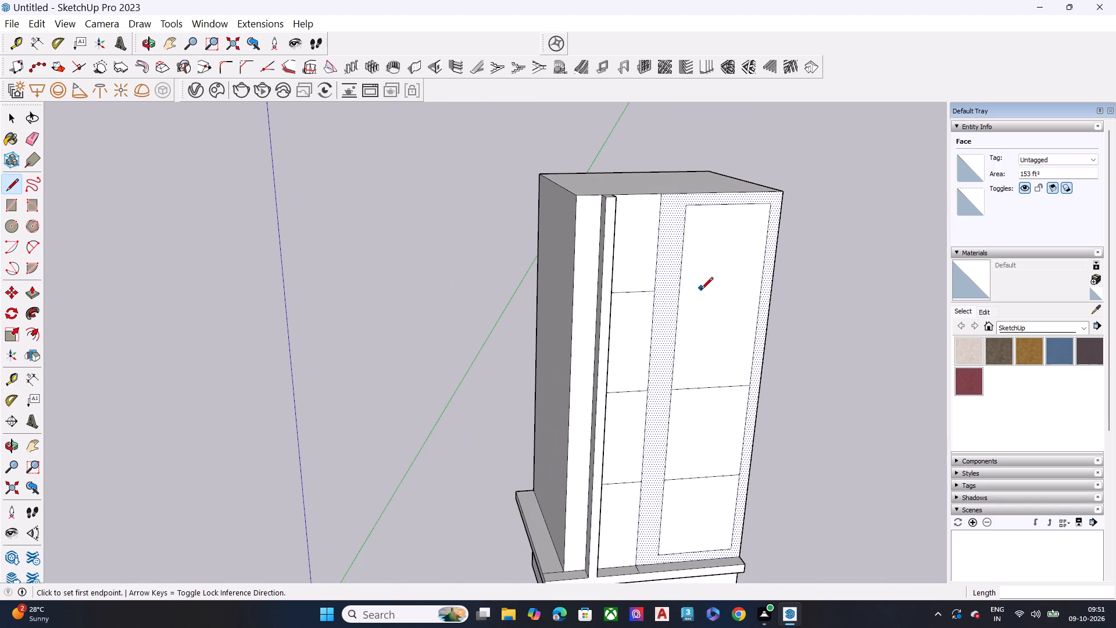
middle_drag(701, 290, 693, 276)
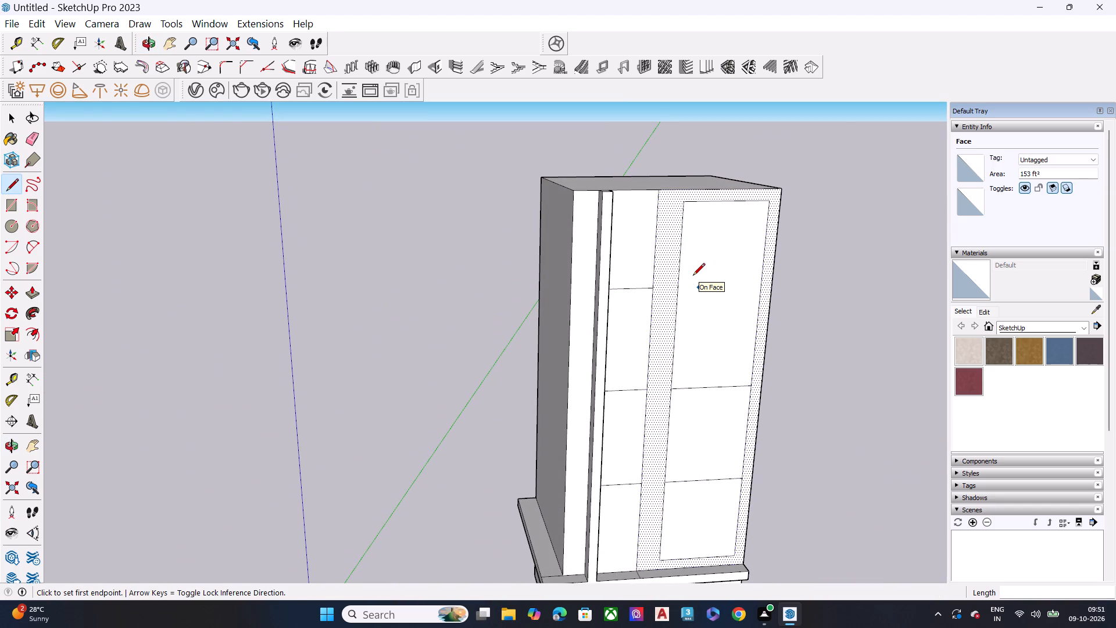
scroll(693, 276, up, 5)
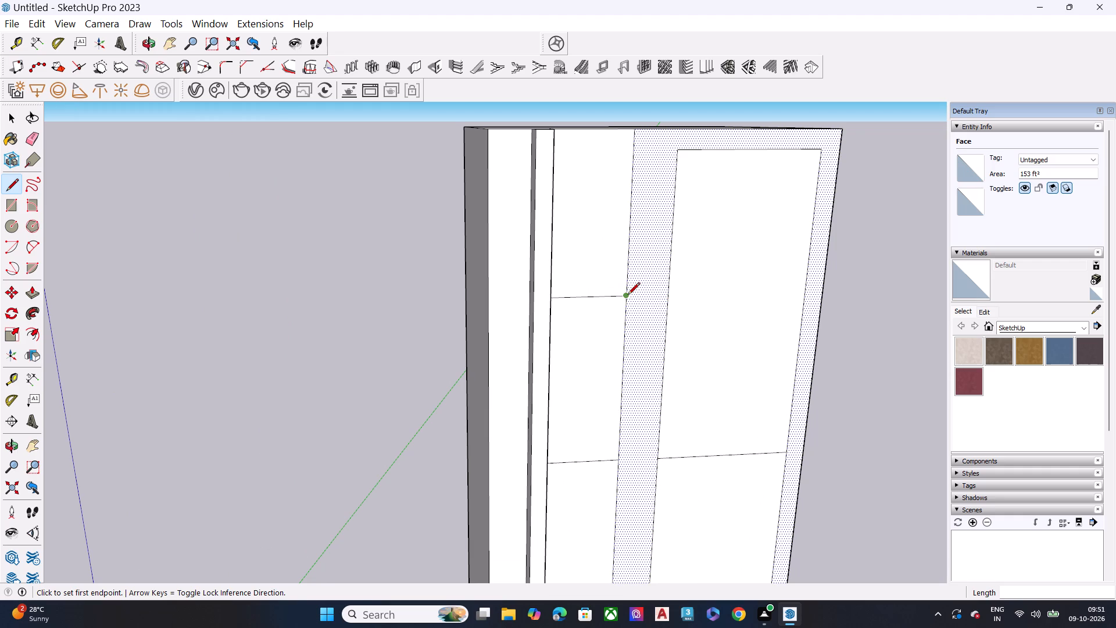
click(668, 294)
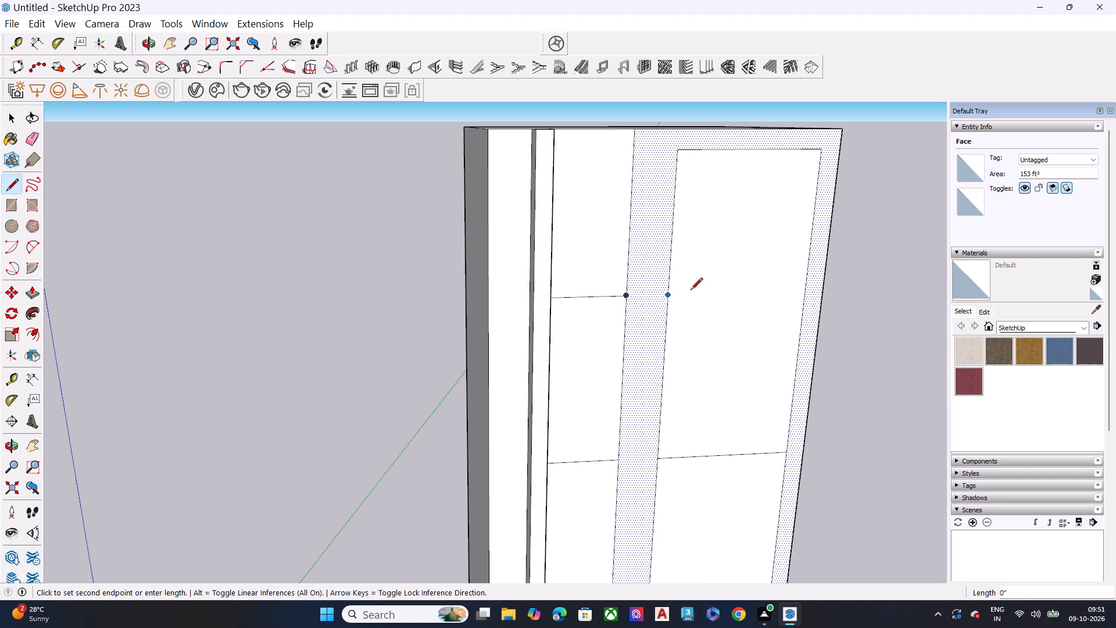
click(802, 294)
key(space)
Pull the tall frame's face 1' 4 1/2" outward from the wall around its divided inner panel.
scroll(710, 292, down, 2)
scroll(745, 301, up, 1)
scroll(746, 302, down, 5)
middle_drag(713, 312, 737, 300)
key(space)
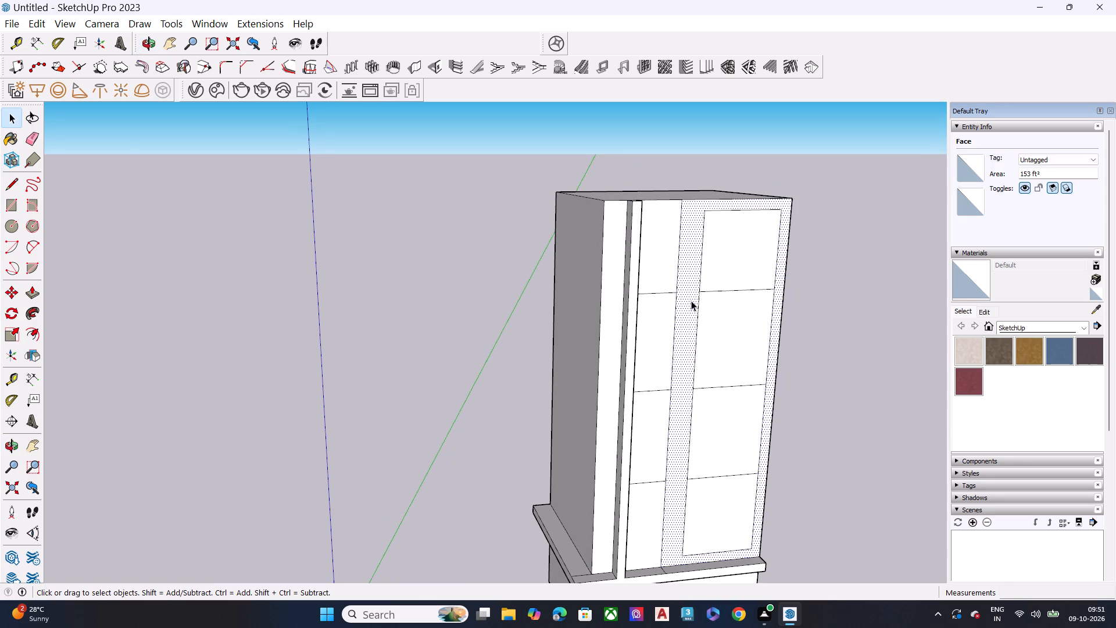
click(691, 301)
key(p)
click(691, 301)
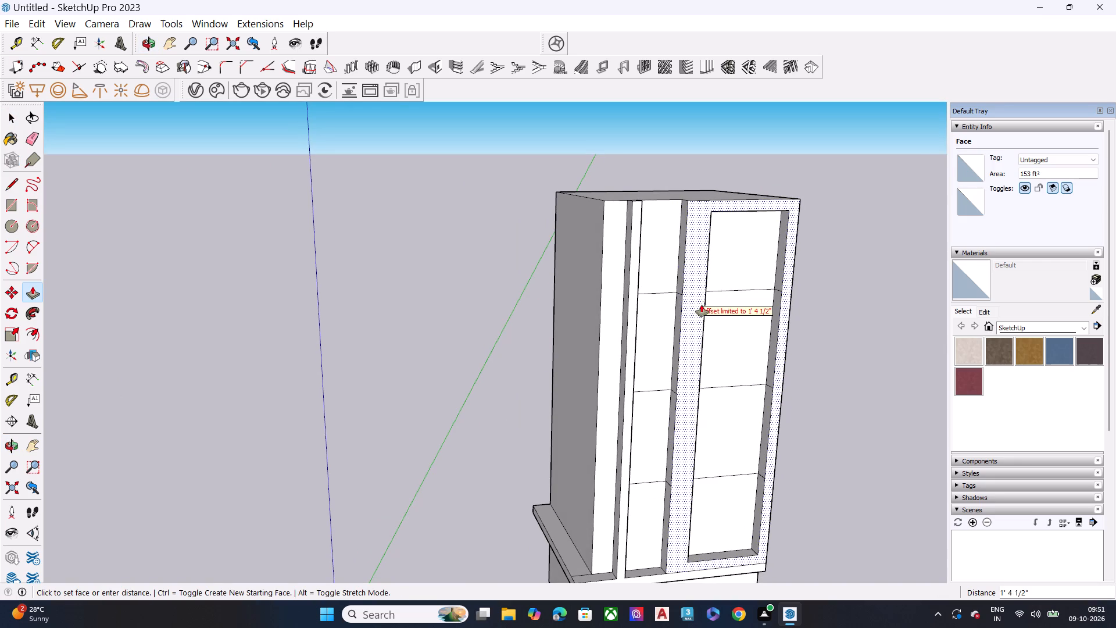
click(703, 306)
key(space)
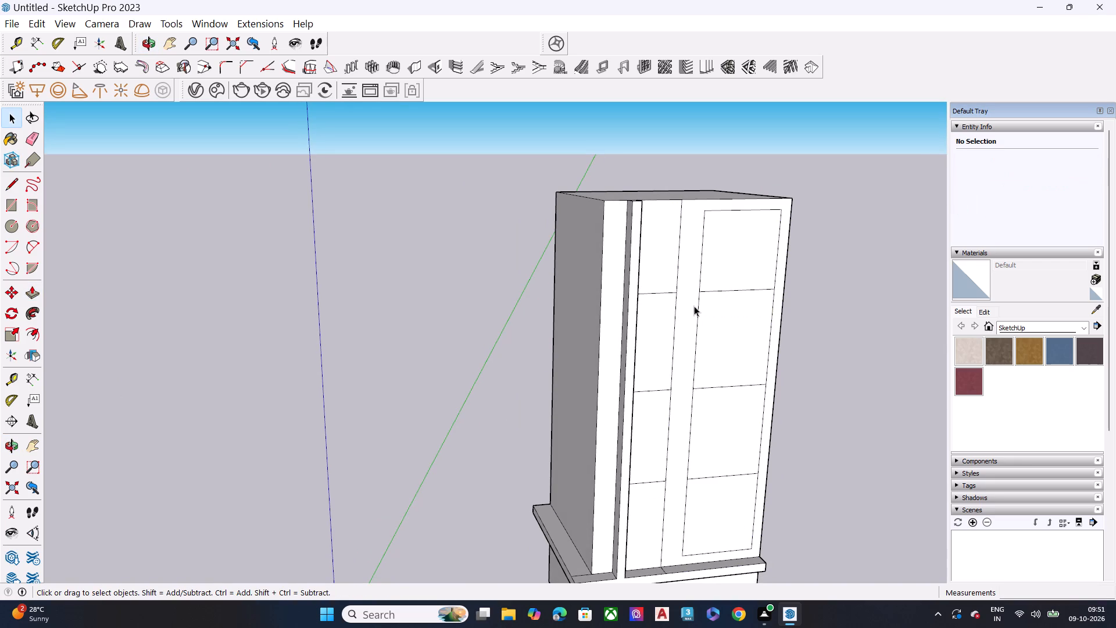
click(694, 306)
key(p)
click(689, 308)
click(709, 325)
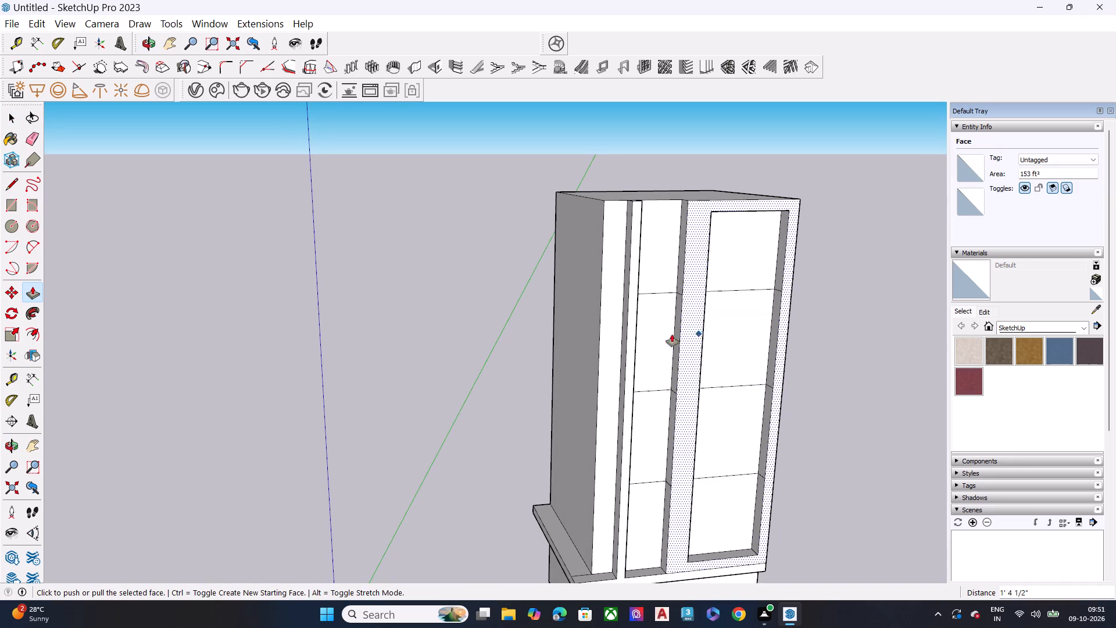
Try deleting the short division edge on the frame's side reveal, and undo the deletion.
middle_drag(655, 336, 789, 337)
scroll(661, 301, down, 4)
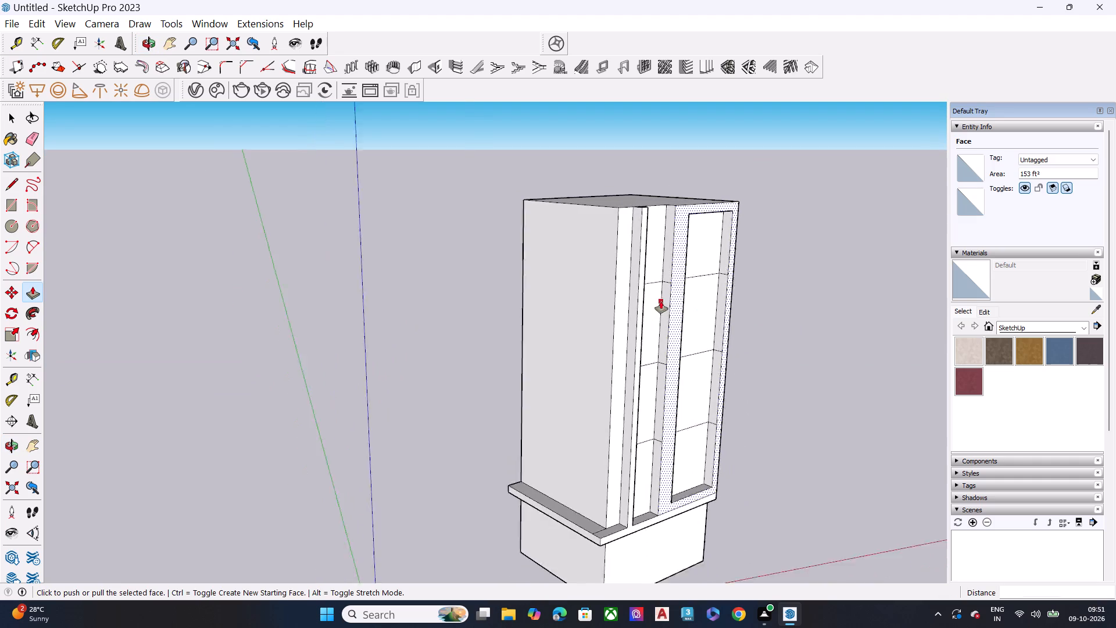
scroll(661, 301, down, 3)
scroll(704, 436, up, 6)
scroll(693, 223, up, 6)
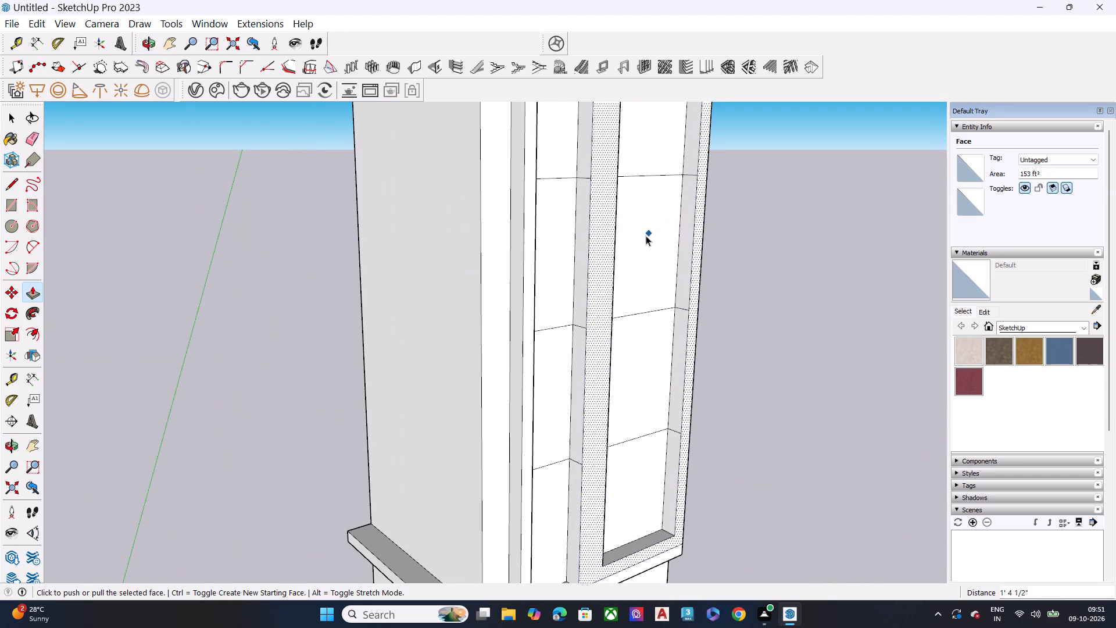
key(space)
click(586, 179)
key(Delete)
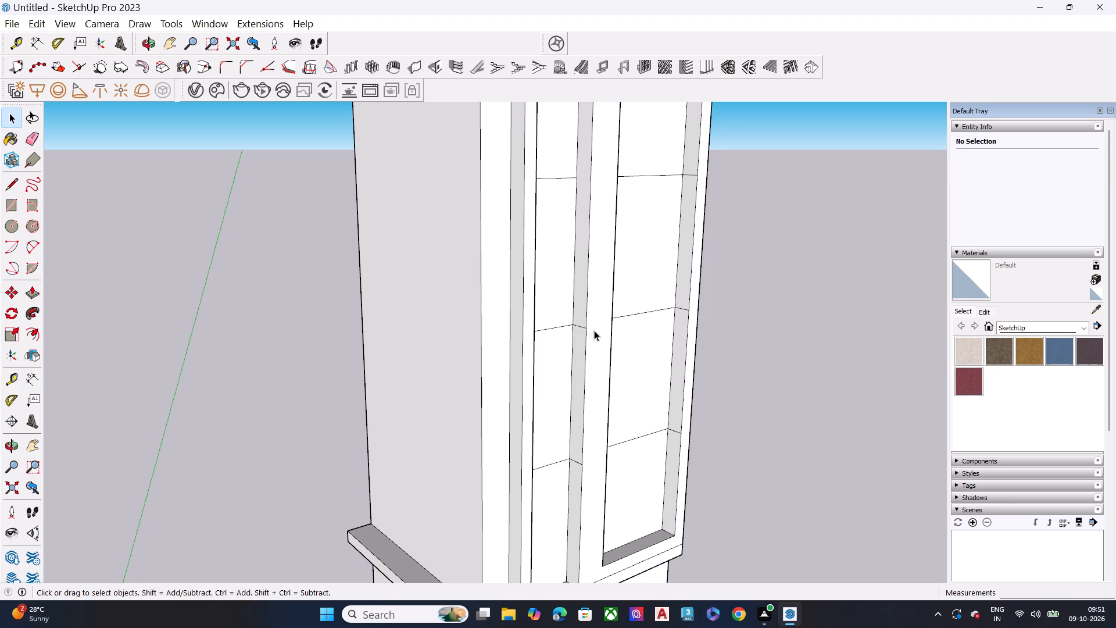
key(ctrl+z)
Pull the thin vertical fin's front face outward about 5 3/4", flush with the front of the ledge below.
scroll(525, 340, down, 5)
middle_drag(660, 362, 557, 362)
scroll(567, 304, up, 6)
scroll(572, 288, down, 5)
middle_drag(543, 361, 683, 346)
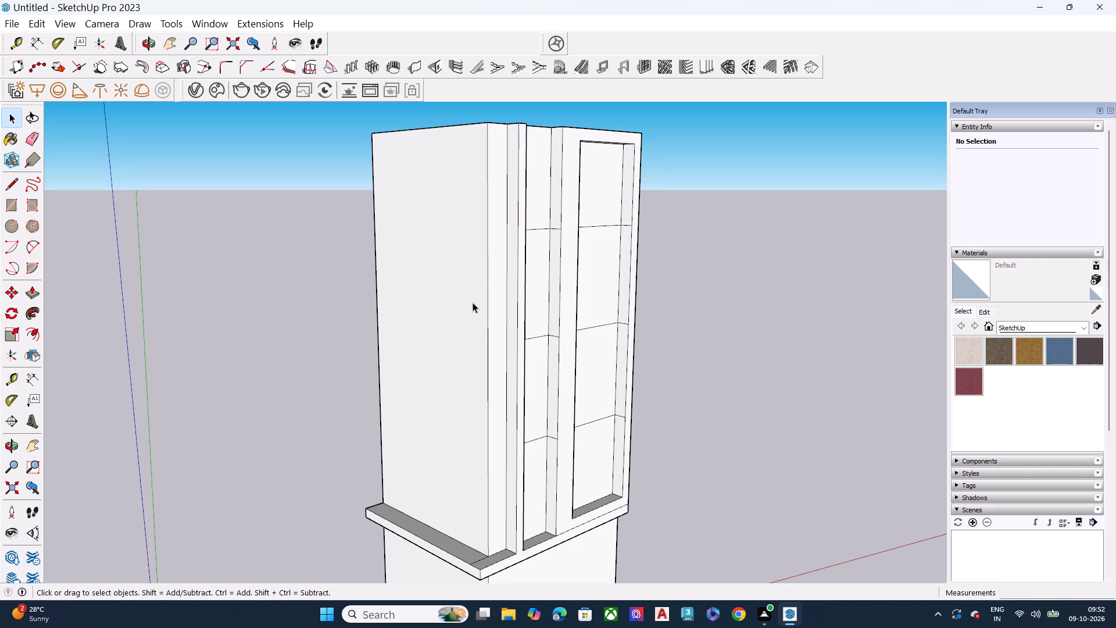
scroll(516, 269, up, 4)
click(520, 284)
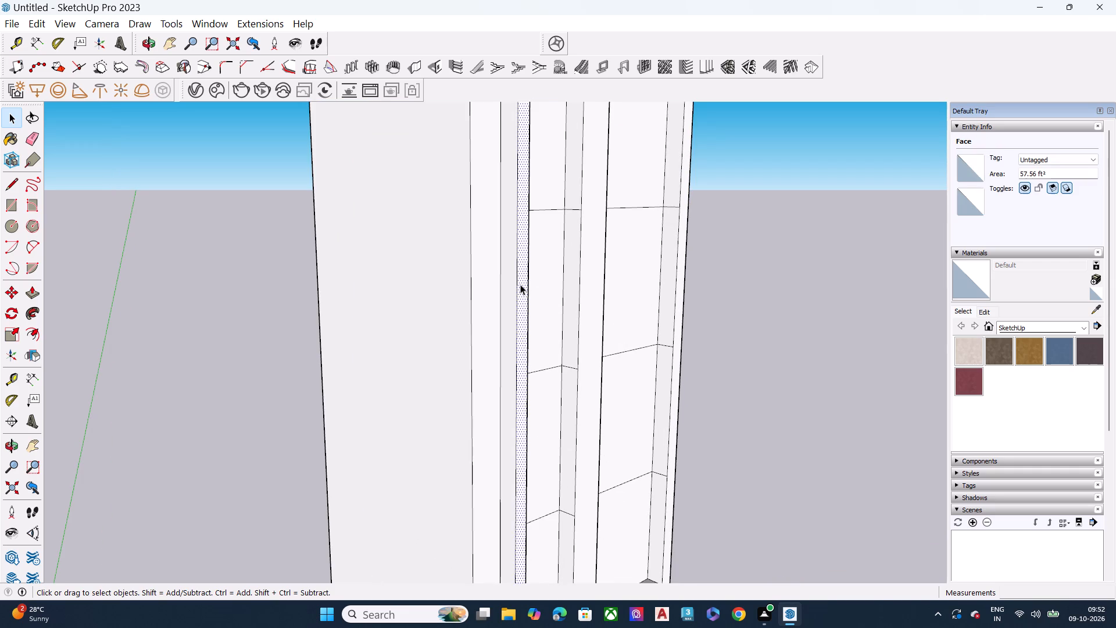
key(p)
click(520, 284)
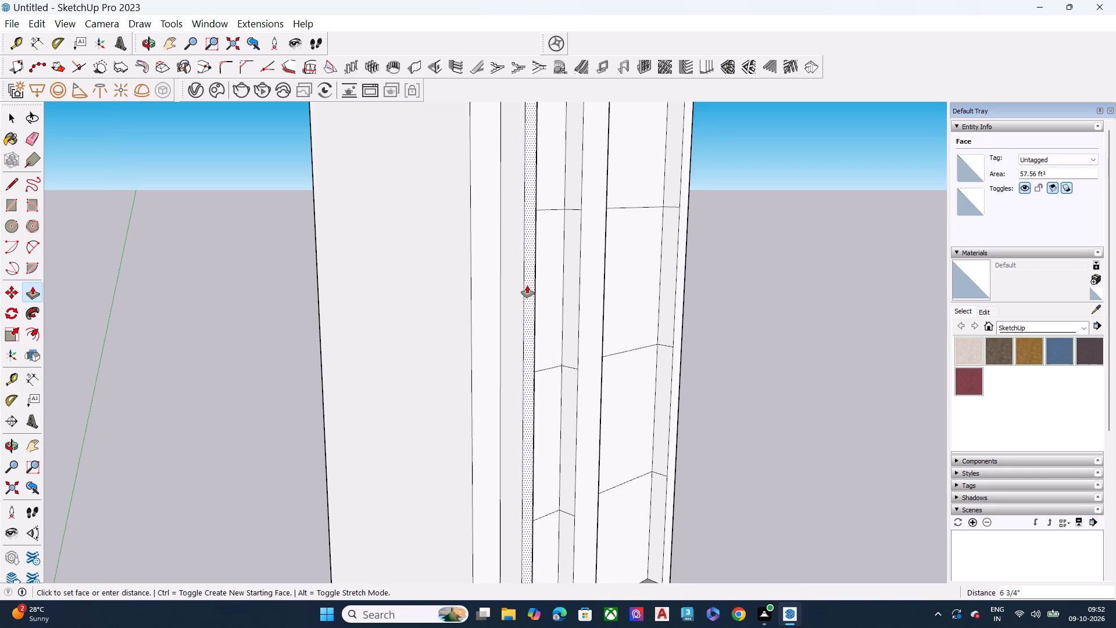
scroll(527, 286, up, 1)
scroll(527, 286, down, 8)
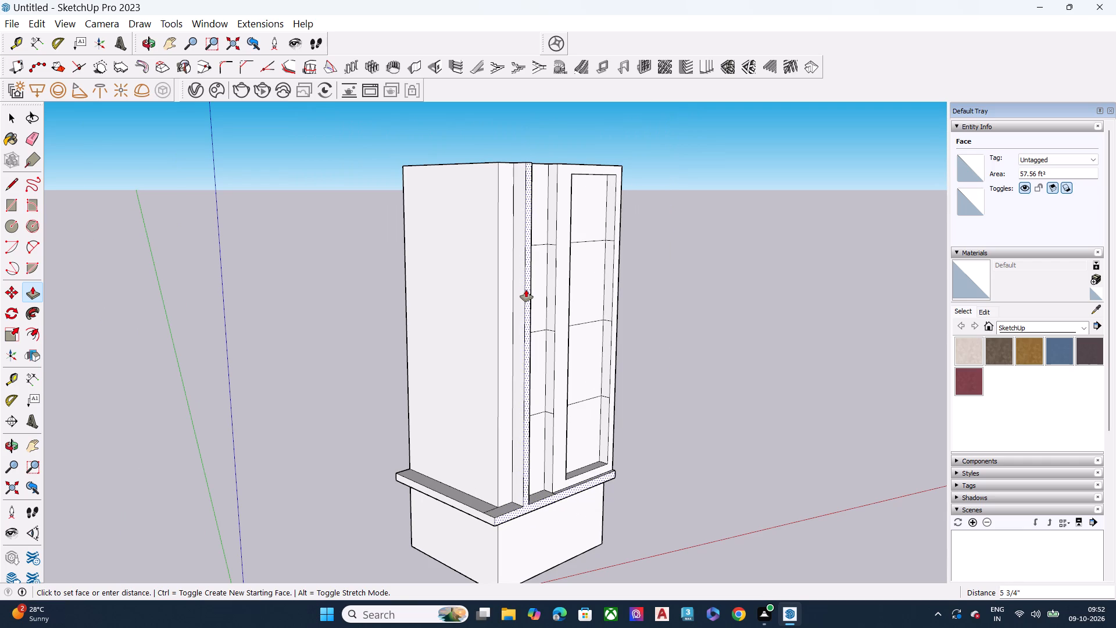
click(526, 290)
key(space)
Pull the tall frame's front face a further 9" or so outward.
click(559, 323)
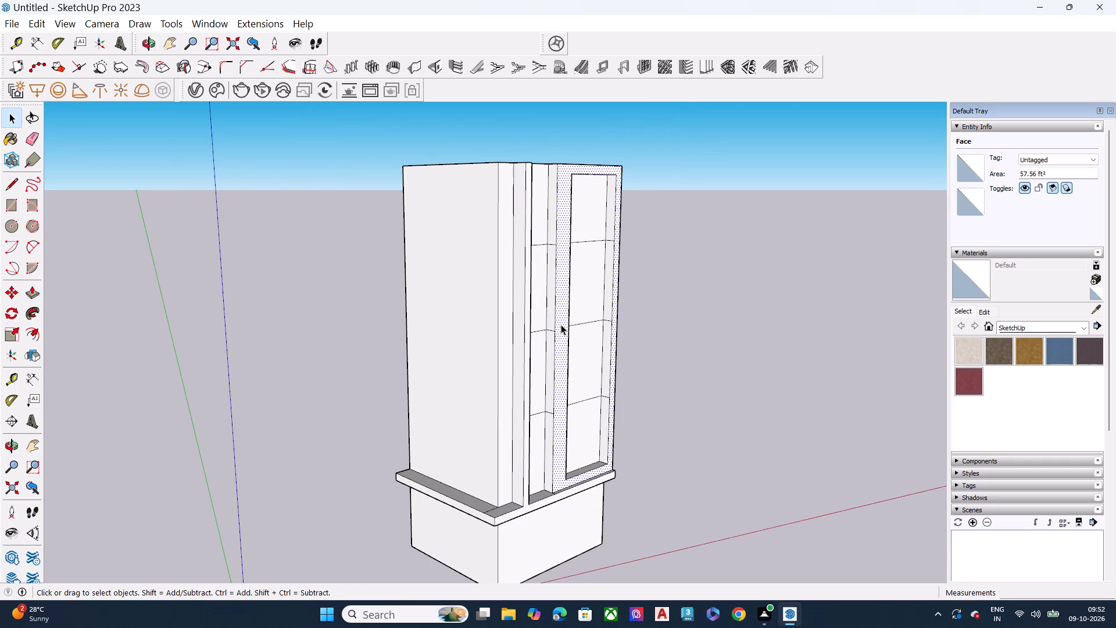
key(p)
click(564, 327)
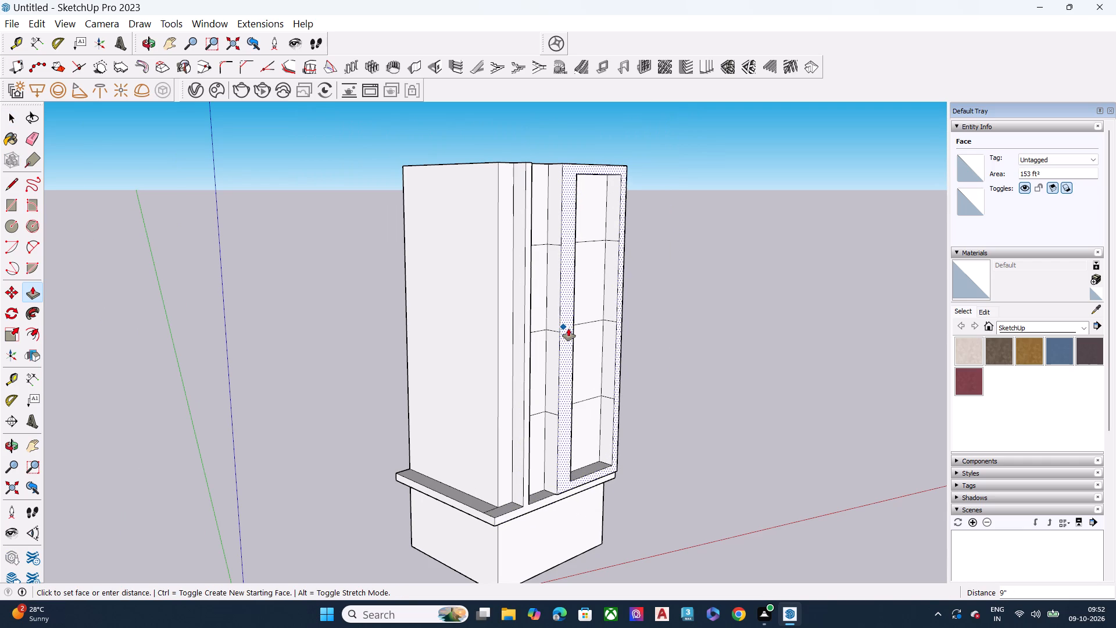
click(569, 329)
key(space)
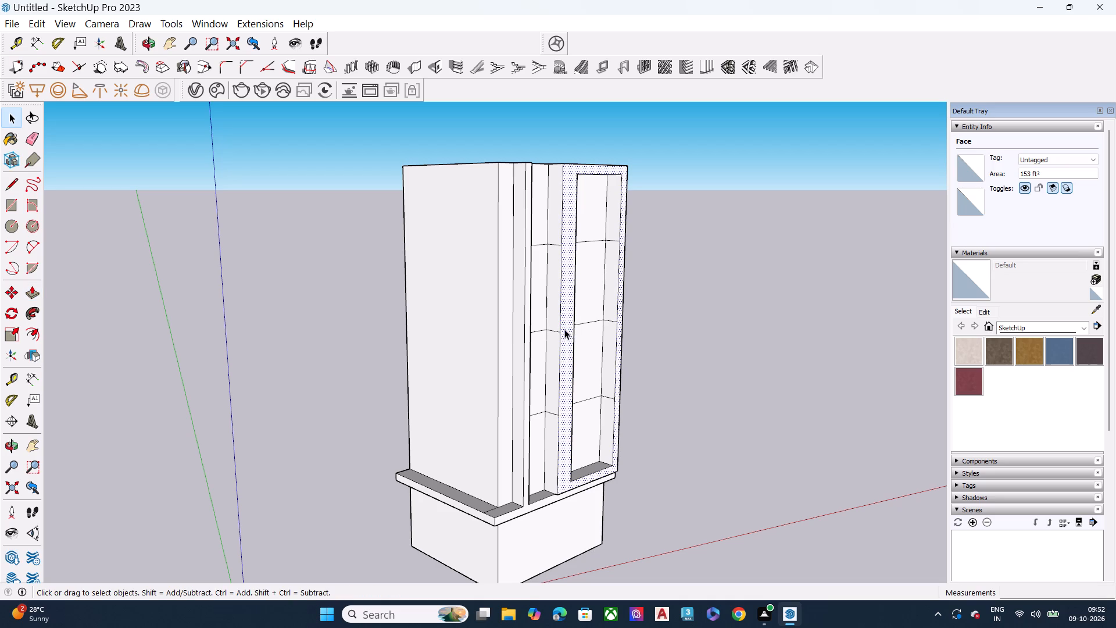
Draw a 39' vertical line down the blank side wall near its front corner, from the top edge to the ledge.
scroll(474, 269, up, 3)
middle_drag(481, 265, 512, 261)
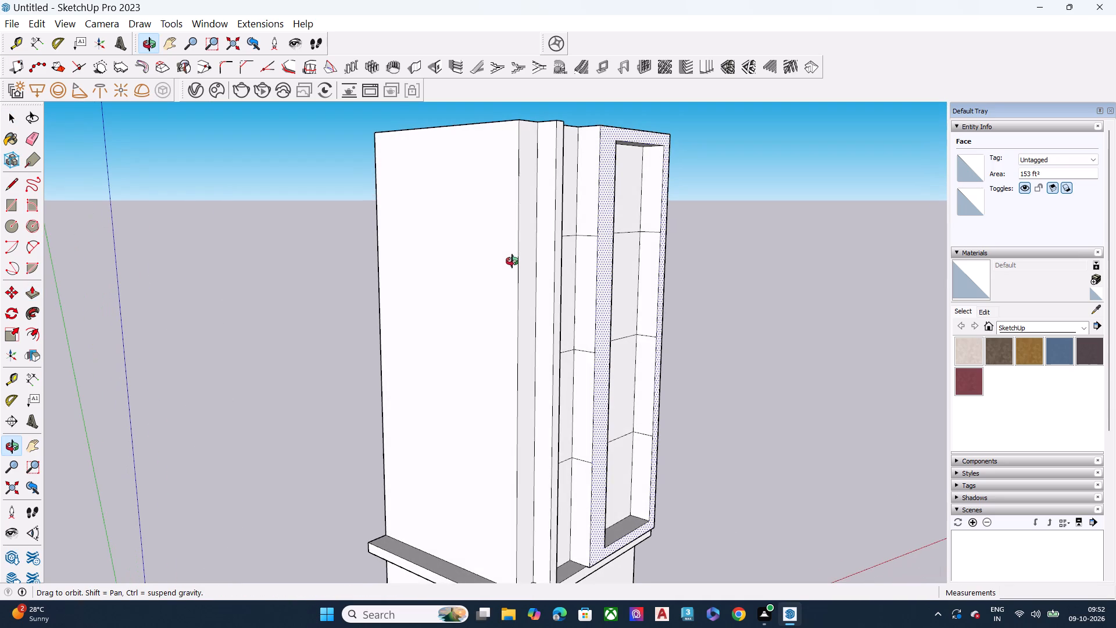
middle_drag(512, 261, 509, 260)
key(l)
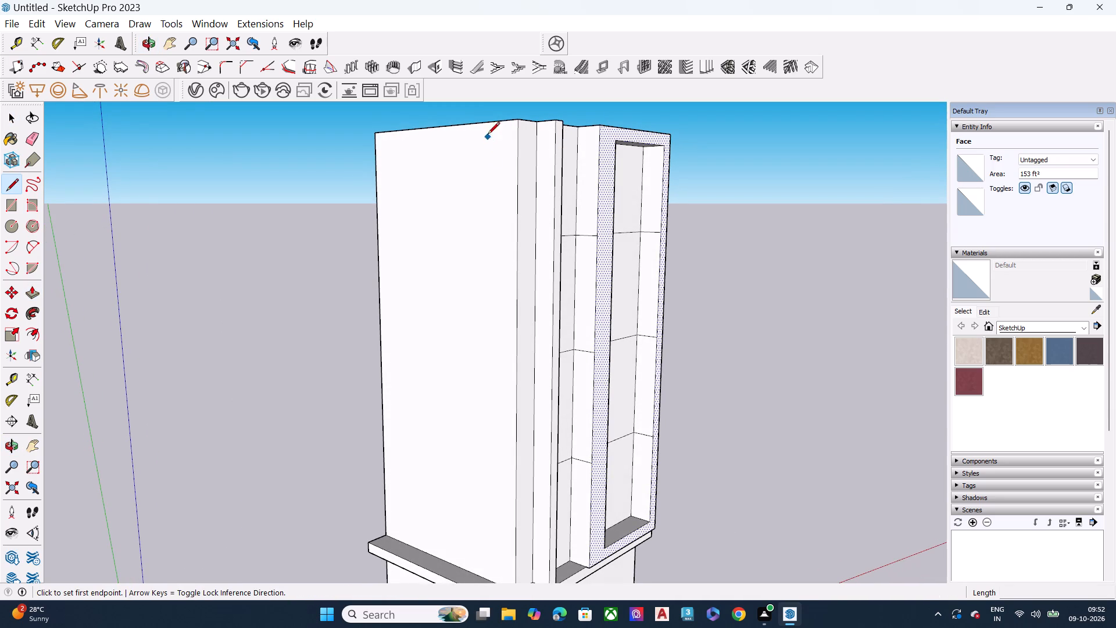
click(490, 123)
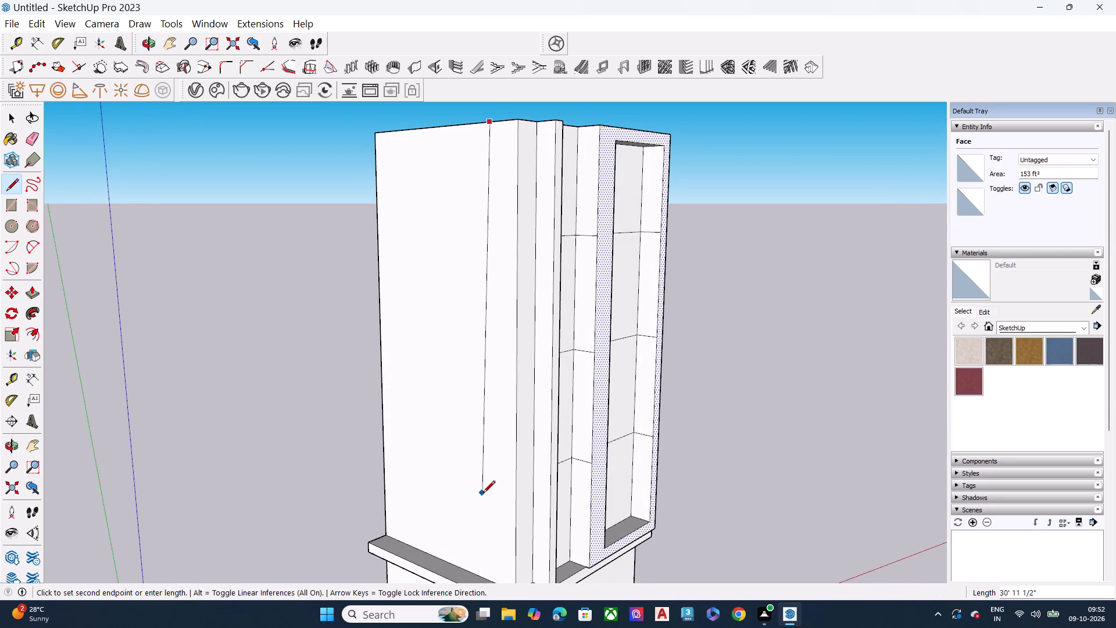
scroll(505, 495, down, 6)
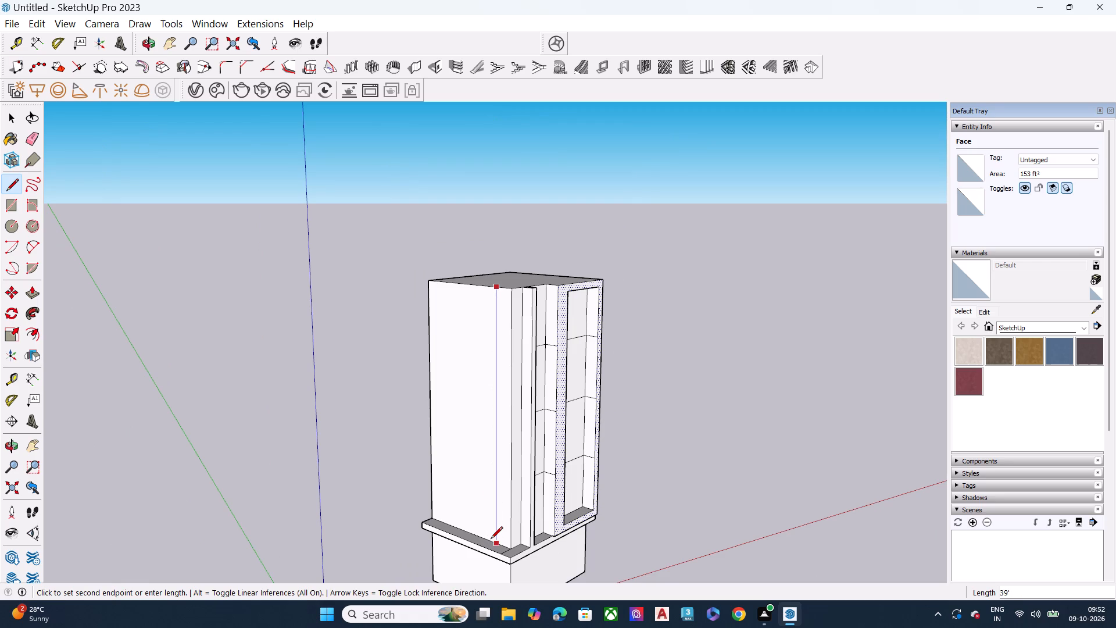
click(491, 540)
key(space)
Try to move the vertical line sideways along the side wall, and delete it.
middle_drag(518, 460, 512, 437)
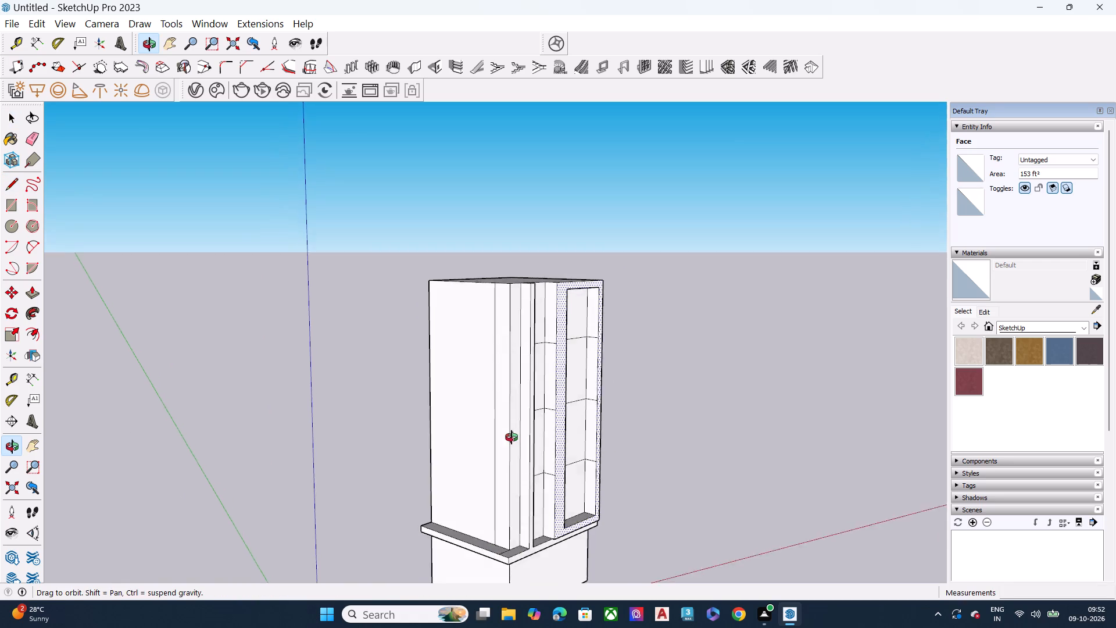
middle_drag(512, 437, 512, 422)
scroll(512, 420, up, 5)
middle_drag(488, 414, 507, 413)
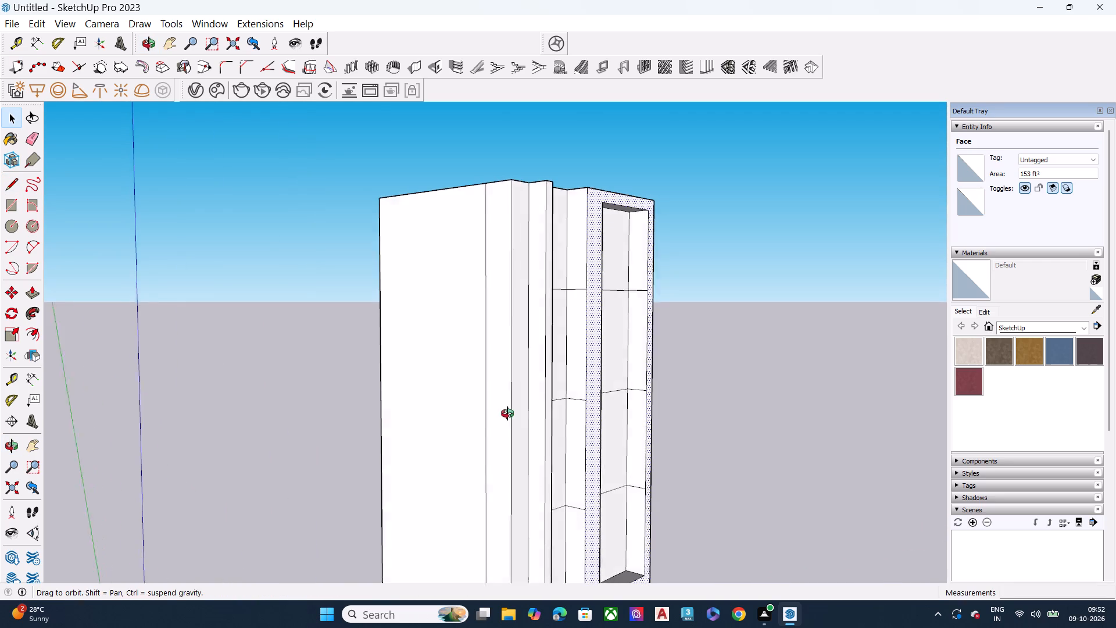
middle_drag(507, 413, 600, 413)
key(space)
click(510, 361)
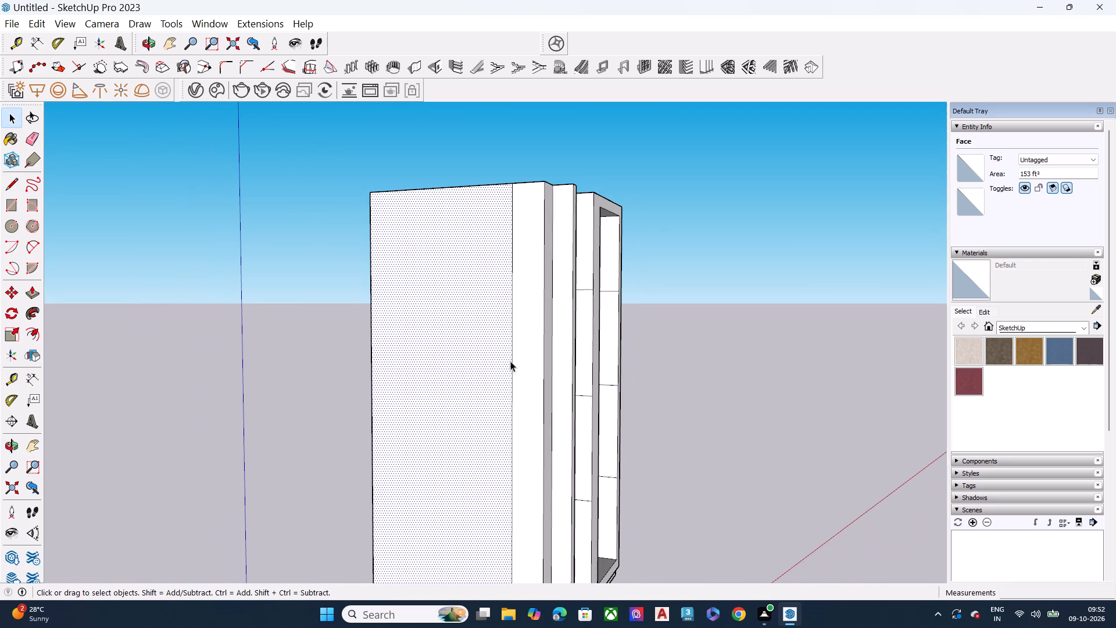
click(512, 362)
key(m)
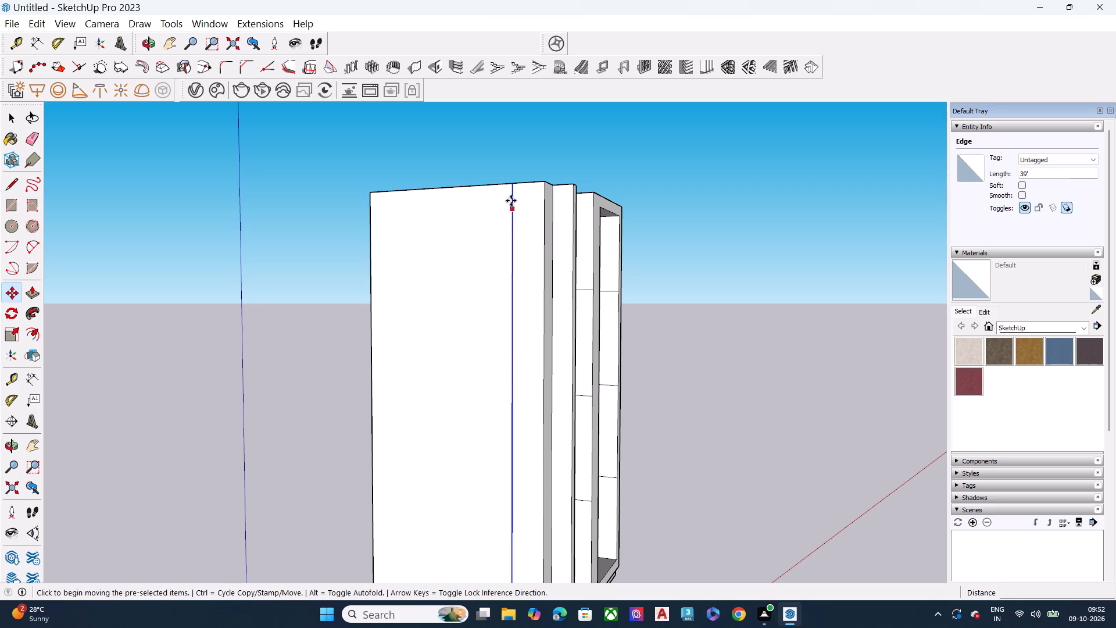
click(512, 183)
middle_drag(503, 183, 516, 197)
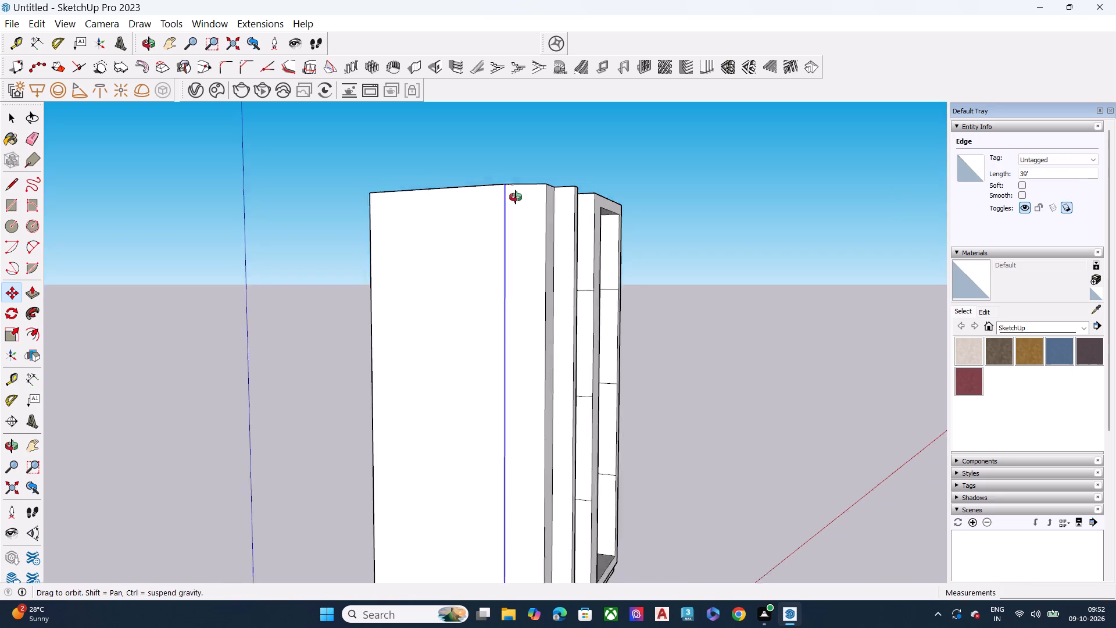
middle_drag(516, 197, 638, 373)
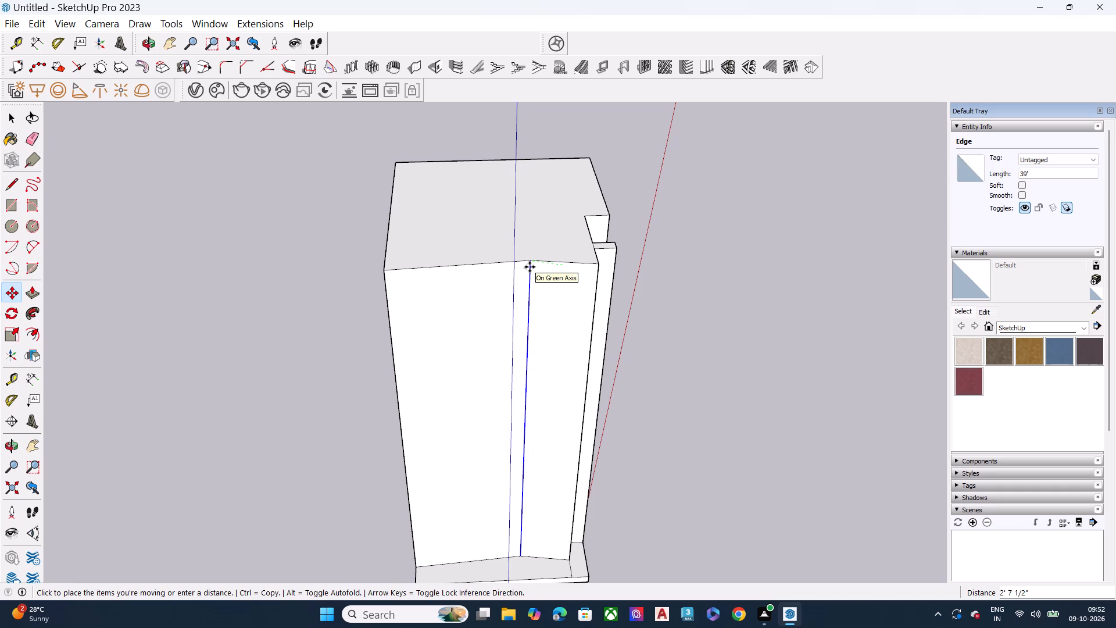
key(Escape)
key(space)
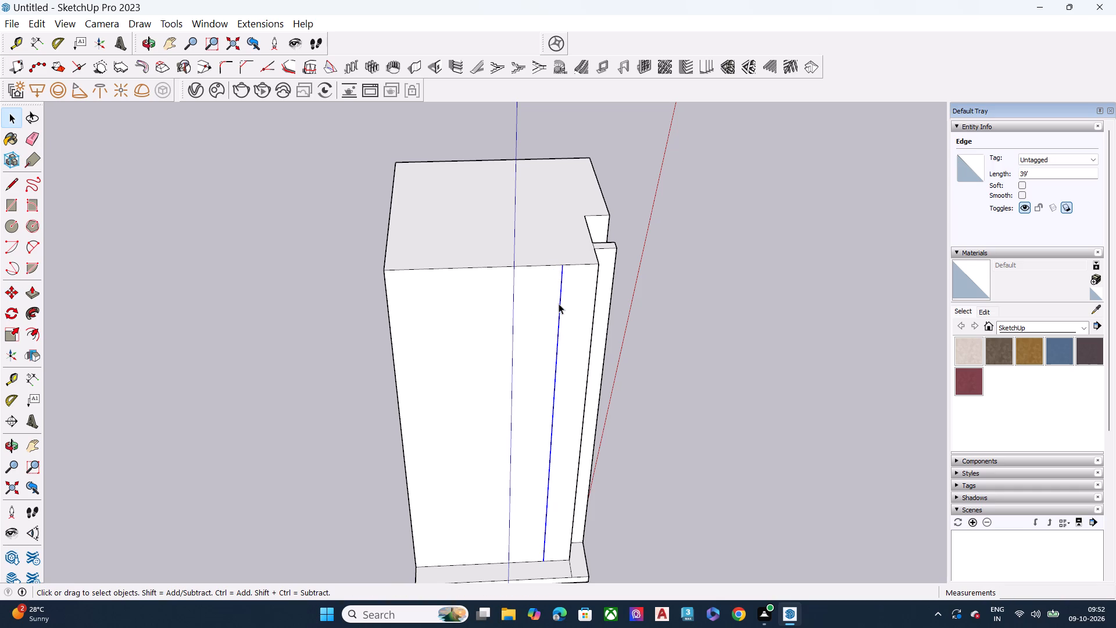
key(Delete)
Draw a new vertical line on the blank side wall from its top edge down to the ledge, set in from the front corner.
scroll(547, 316, down, 4)
middle_drag(552, 361, 535, 291)
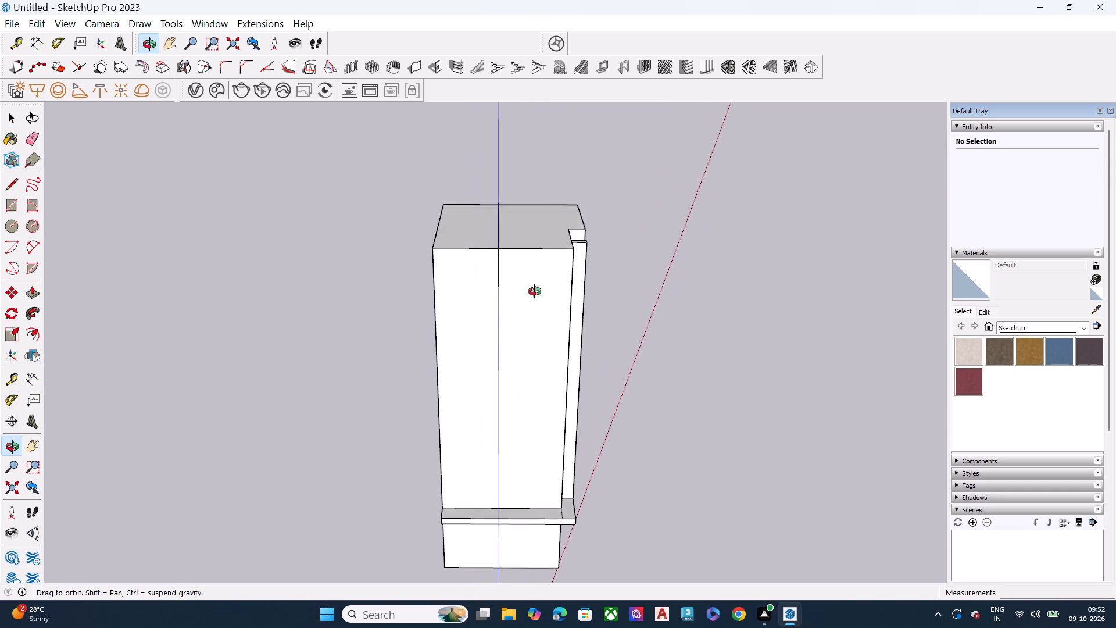
middle_drag(535, 291, 535, 291)
key(l)
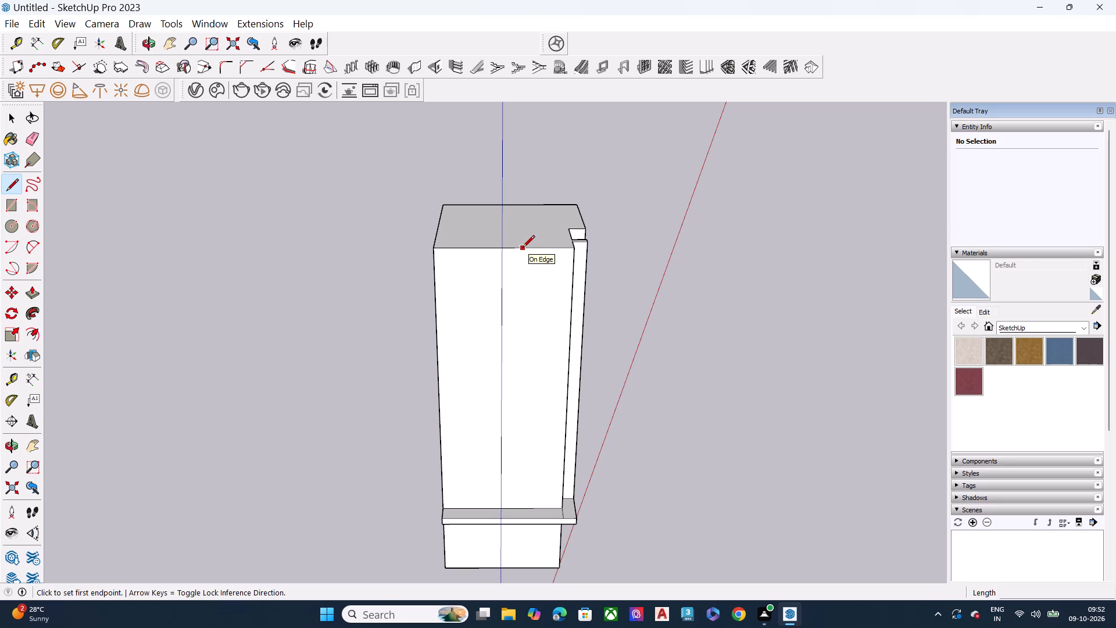
click(531, 250)
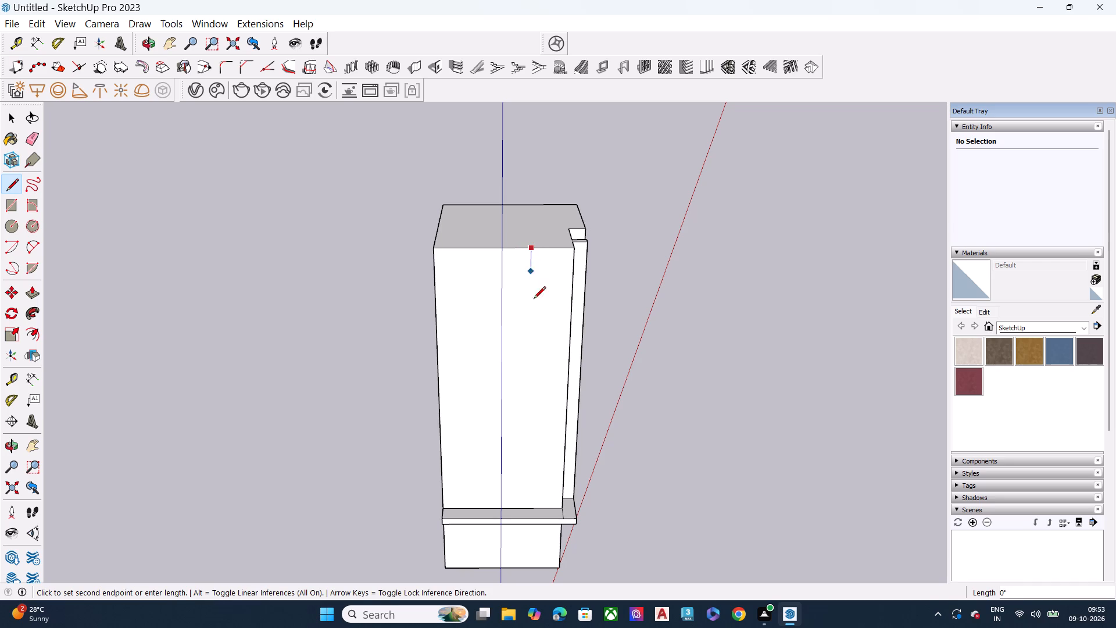
click(529, 506)
key(space)
middle_drag(545, 478, 319, 409)
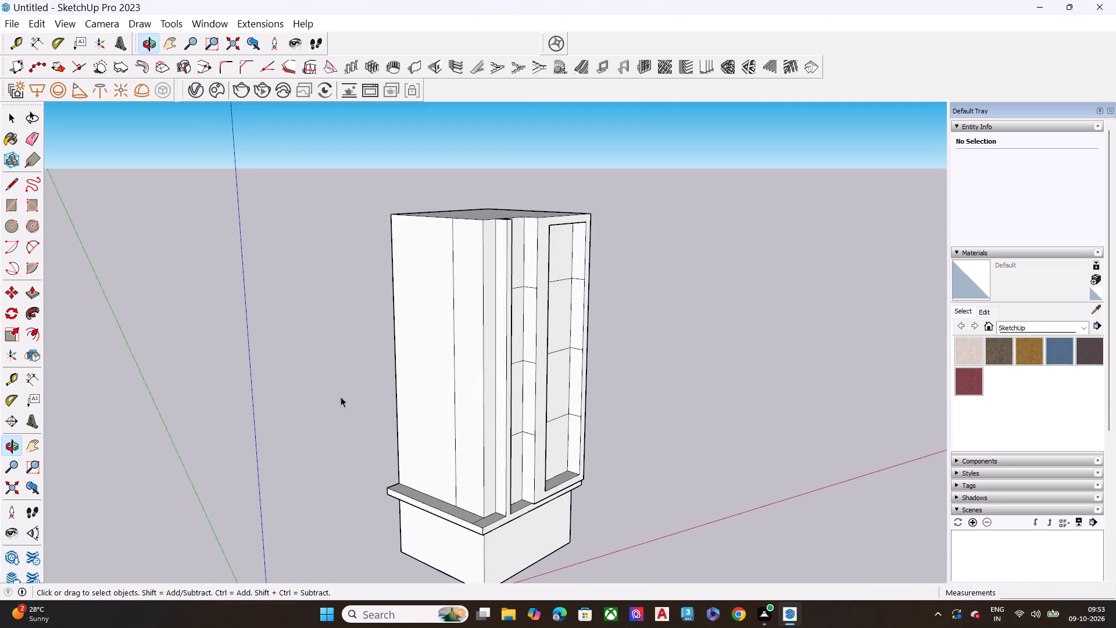
Erase the stray edge crossing the ledge's top surface at the block's front corner, near the side wall's base.
middle_drag(459, 419, 415, 399)
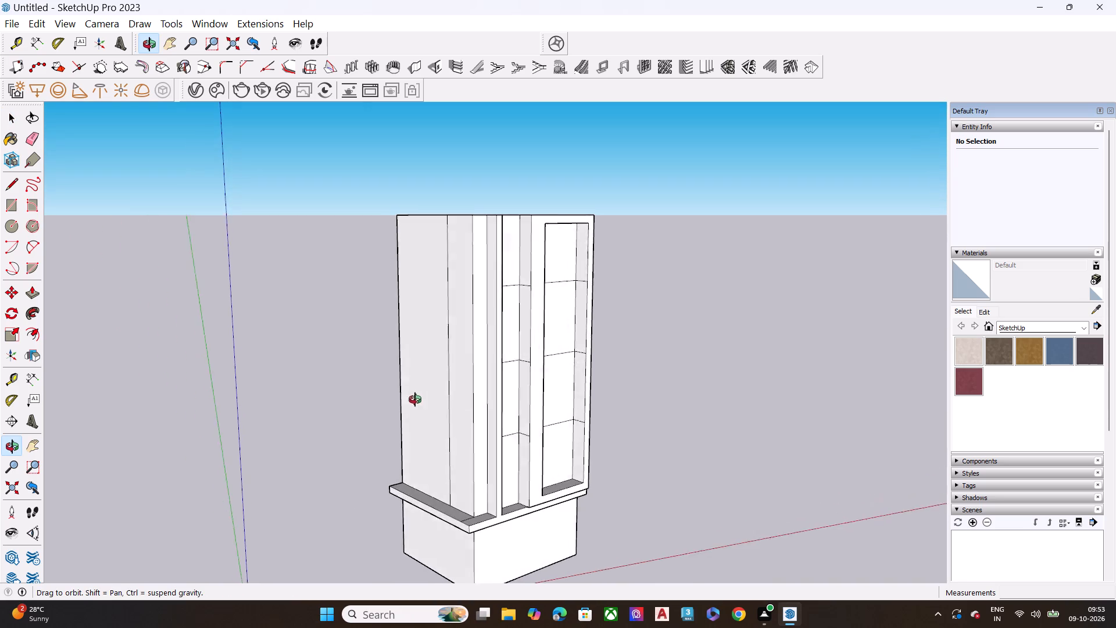
middle_drag(415, 399, 362, 388)
scroll(446, 323, up, 2)
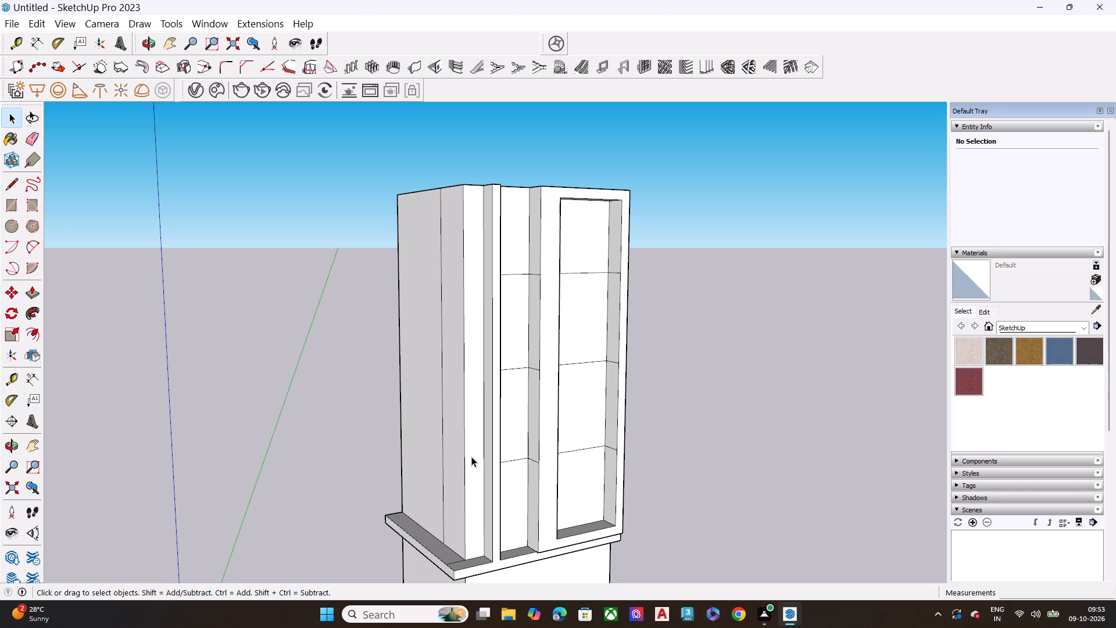
middle_drag(467, 454, 425, 447)
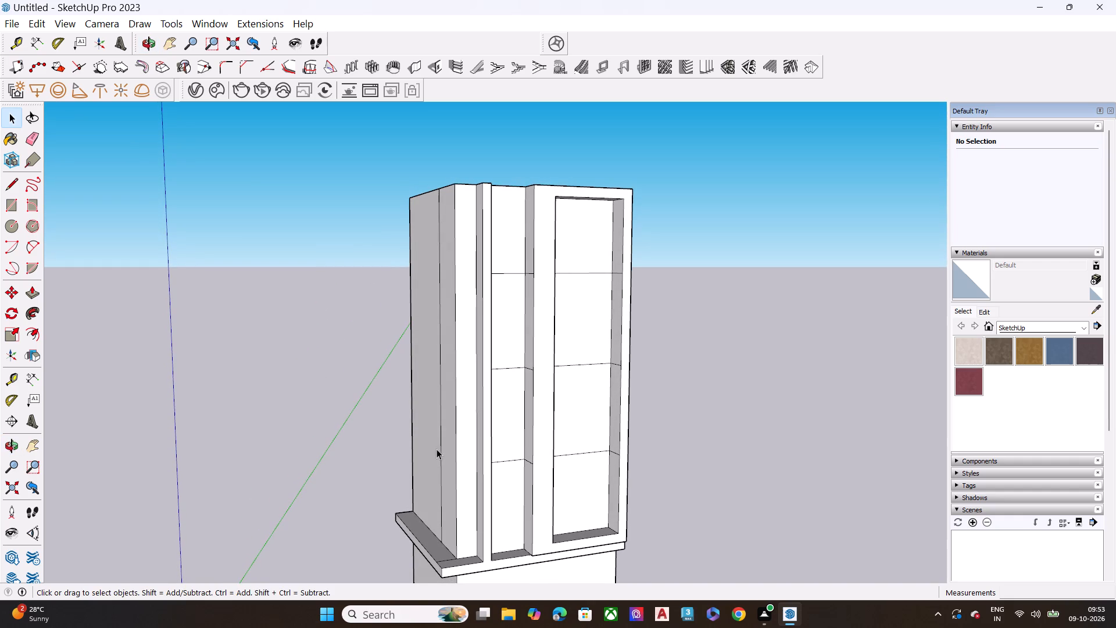
middle_drag(442, 479, 473, 451)
scroll(484, 456, down, 2)
scroll(474, 515, up, 2)
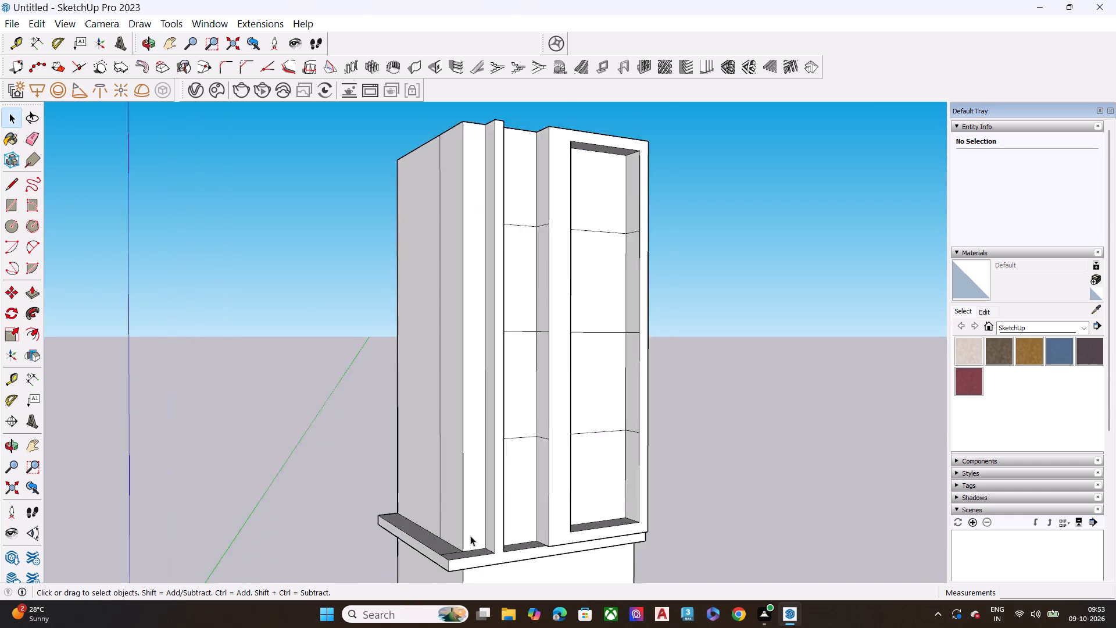
scroll(470, 536, up, 3)
middle_drag(467, 520, 470, 565)
scroll(460, 524, down, 4)
scroll(464, 530, up, 1)
middle_drag(464, 530, 470, 584)
scroll(462, 559, up, 2)
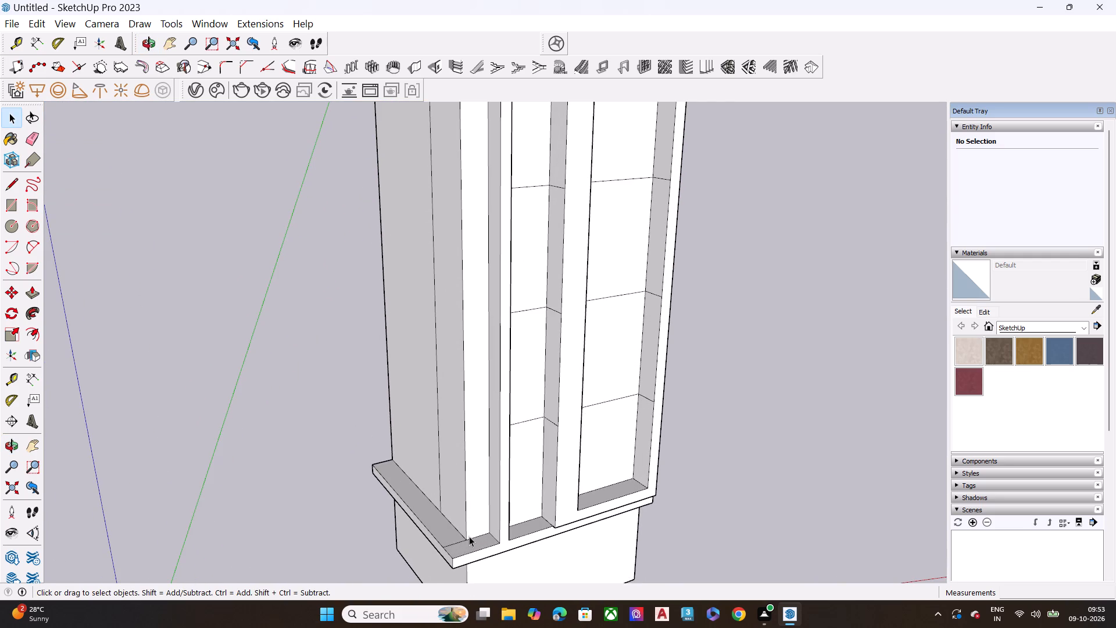
scroll(469, 536, up, 6)
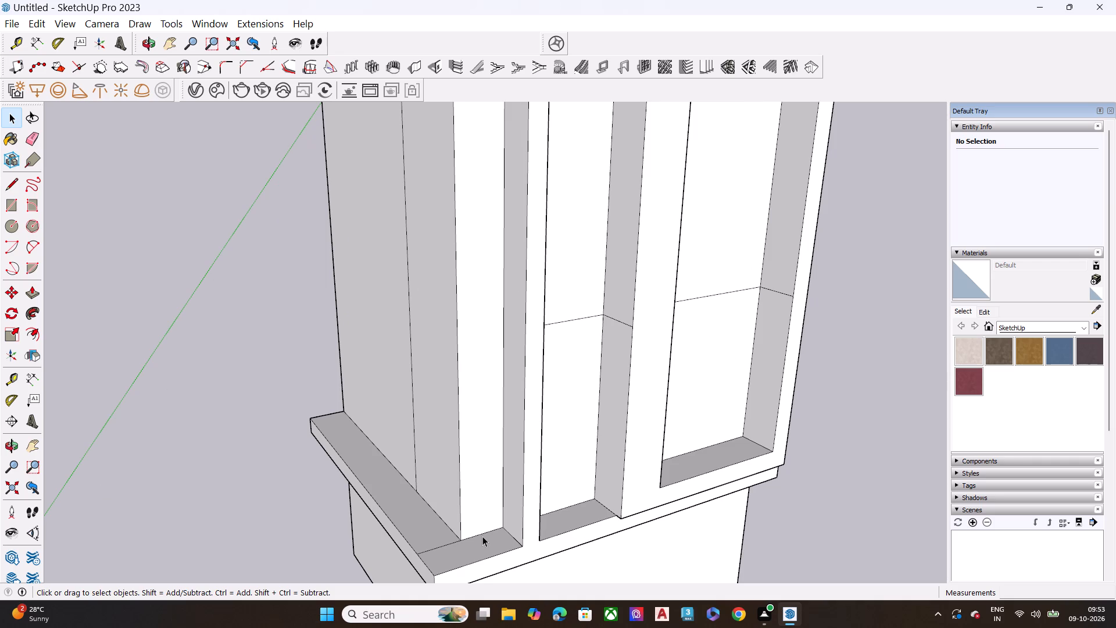
key(e)
click(435, 548)
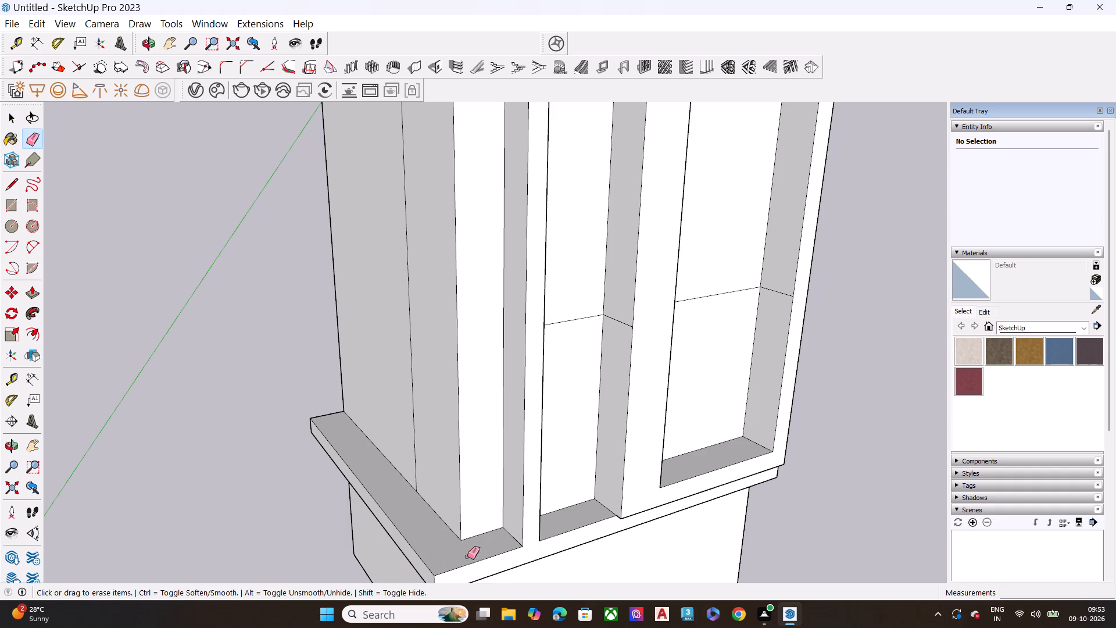
scroll(461, 532, down, 1)
middle_drag(527, 552, 480, 526)
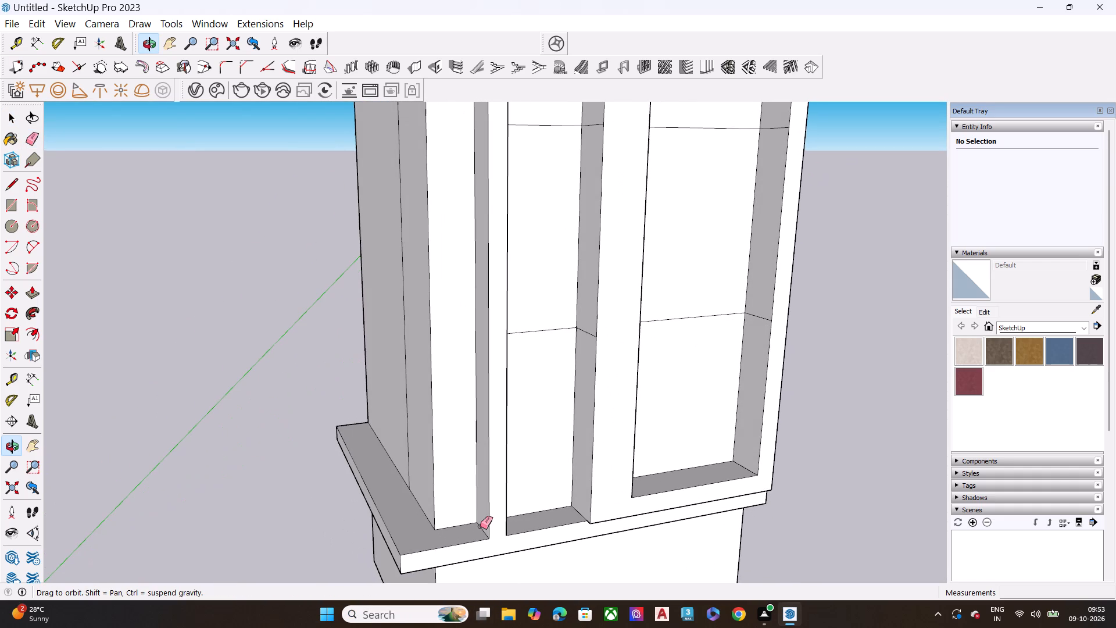
key(space)
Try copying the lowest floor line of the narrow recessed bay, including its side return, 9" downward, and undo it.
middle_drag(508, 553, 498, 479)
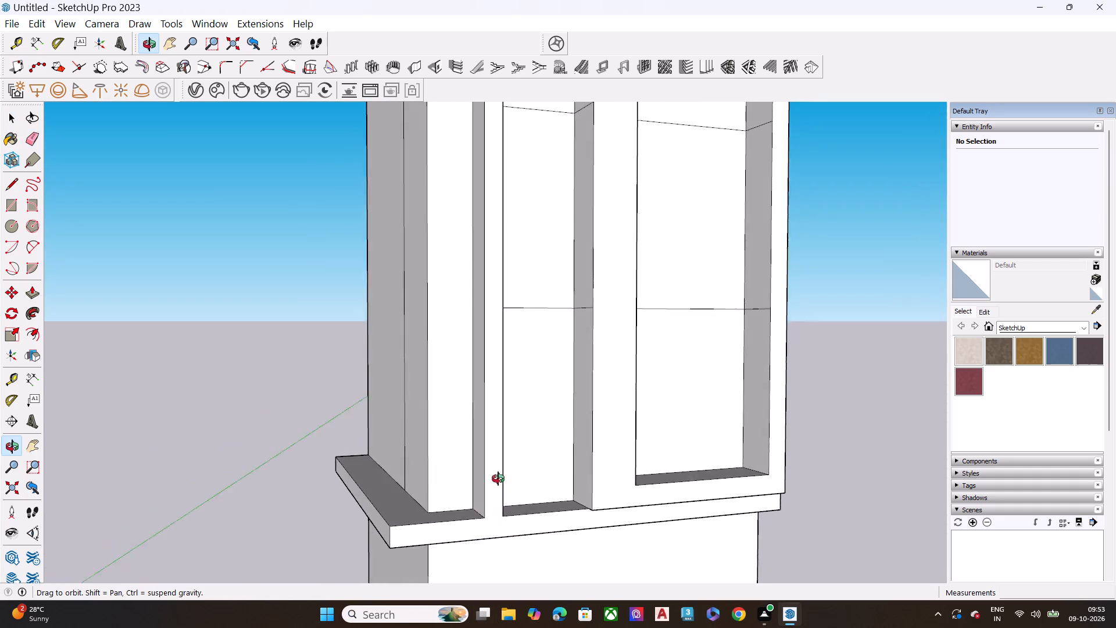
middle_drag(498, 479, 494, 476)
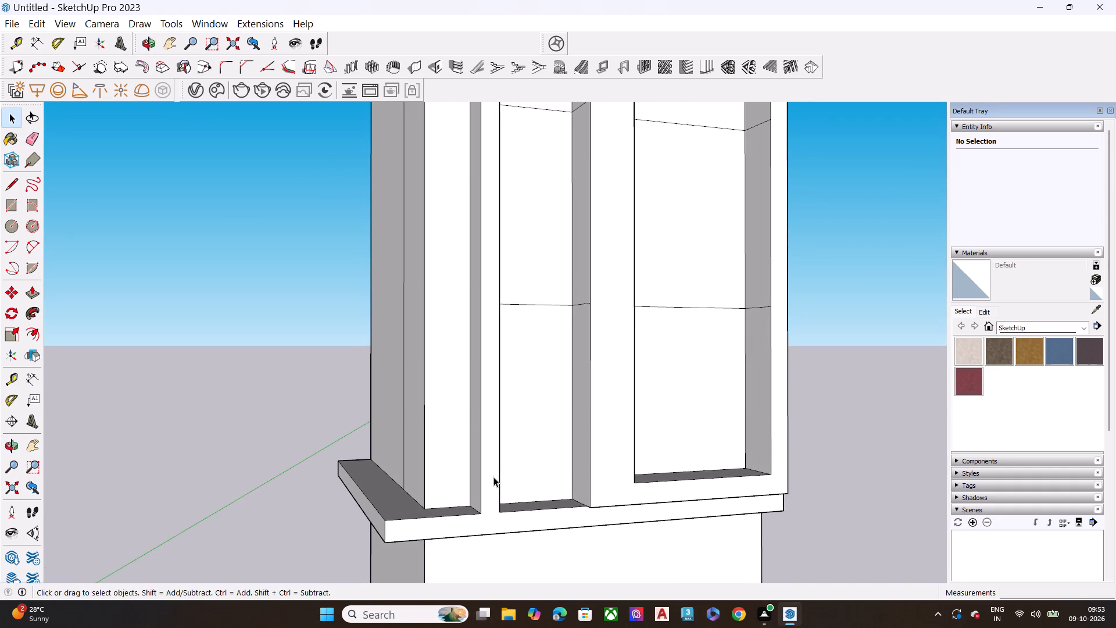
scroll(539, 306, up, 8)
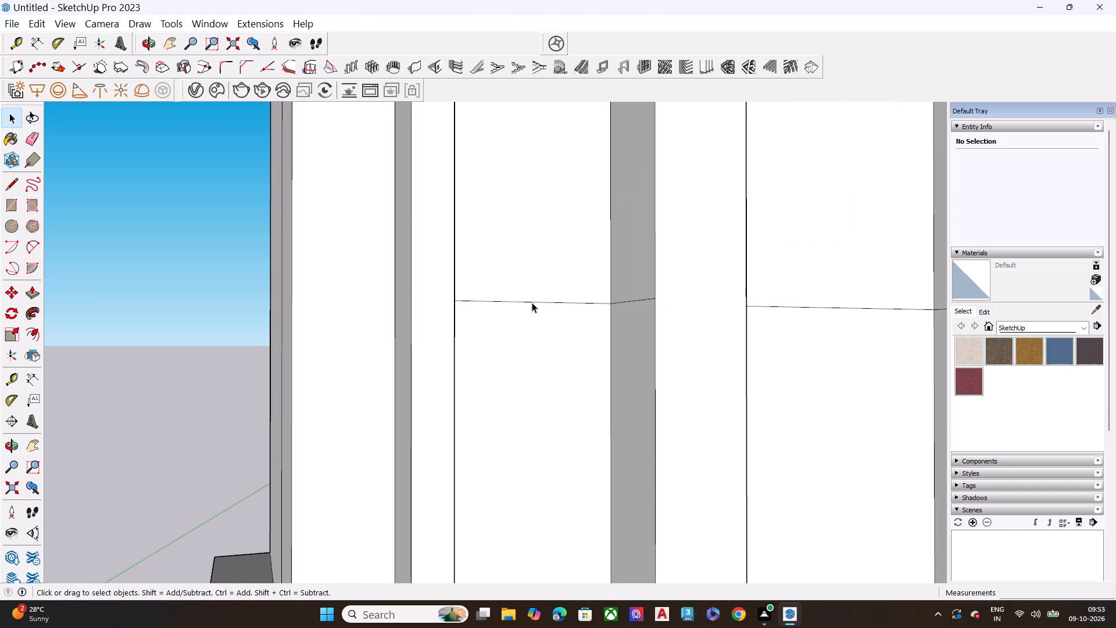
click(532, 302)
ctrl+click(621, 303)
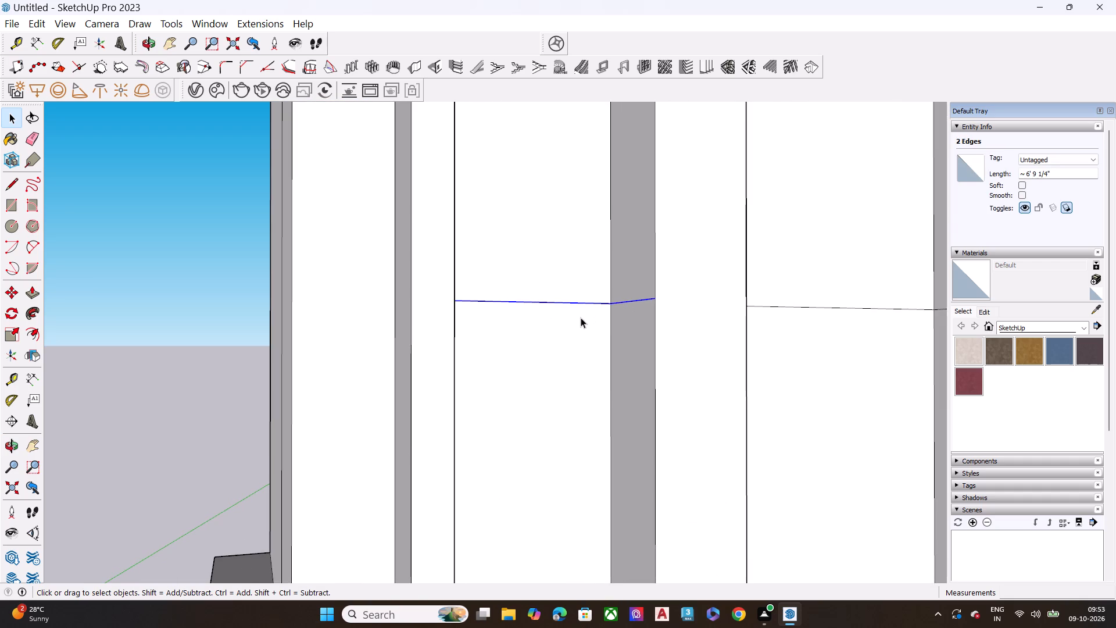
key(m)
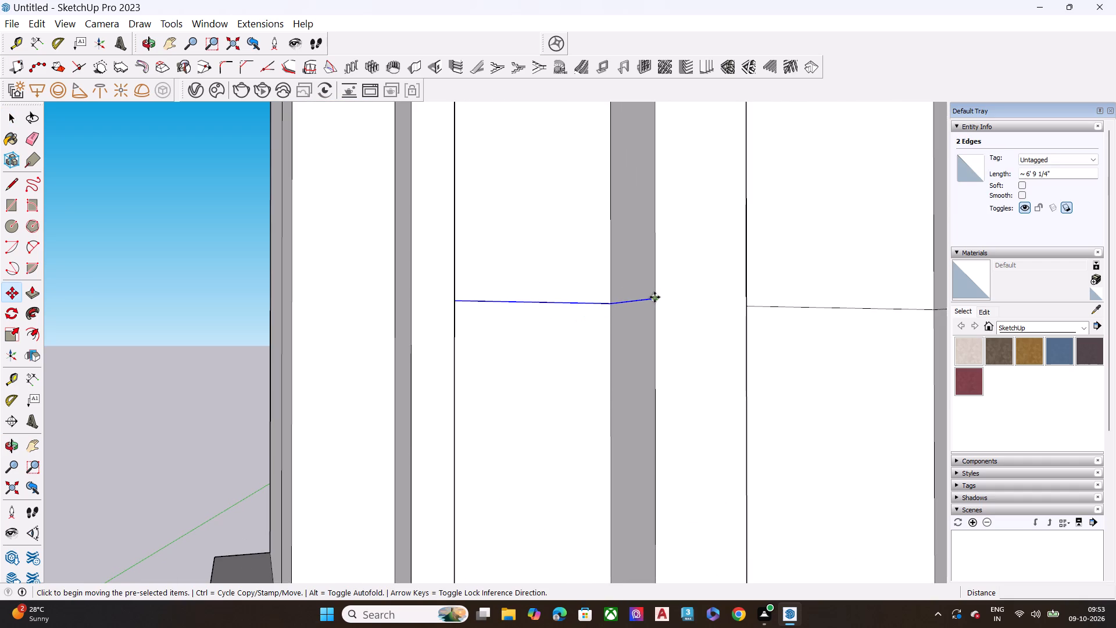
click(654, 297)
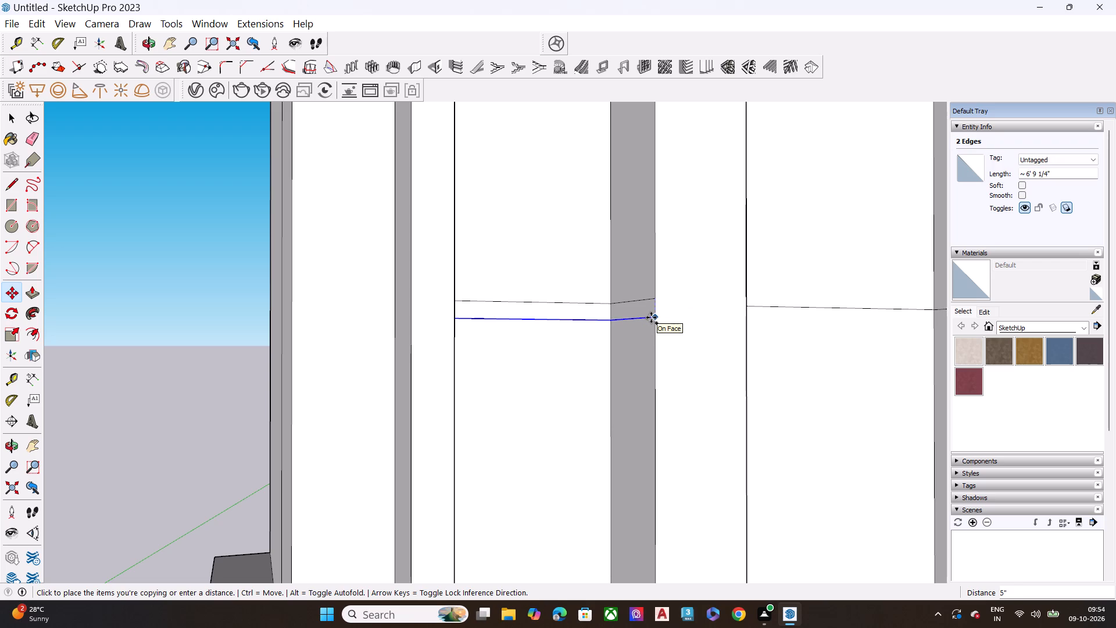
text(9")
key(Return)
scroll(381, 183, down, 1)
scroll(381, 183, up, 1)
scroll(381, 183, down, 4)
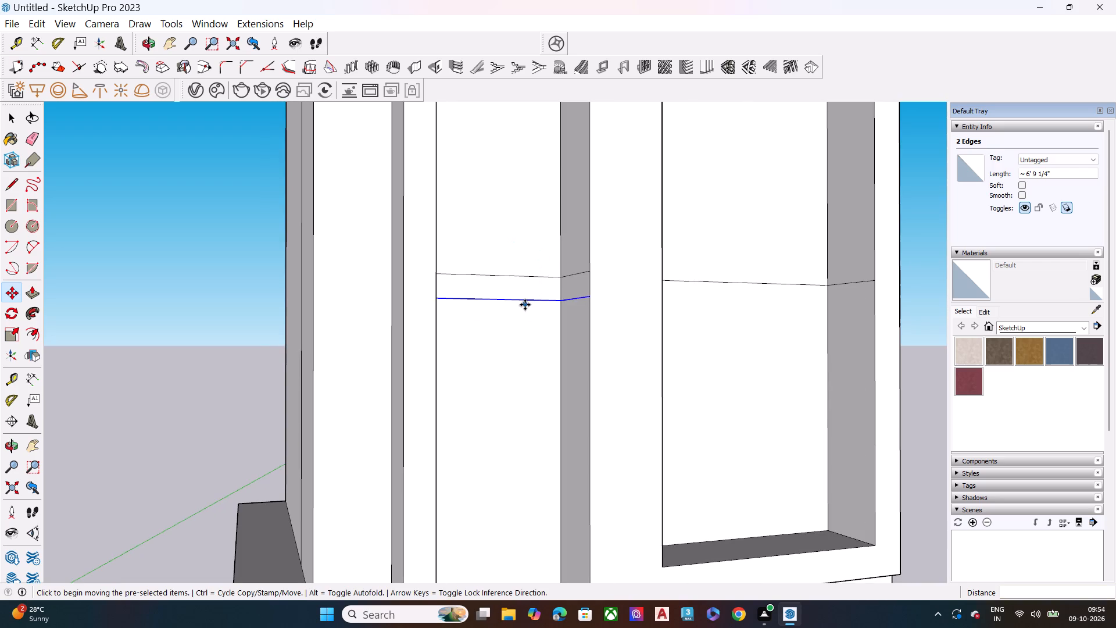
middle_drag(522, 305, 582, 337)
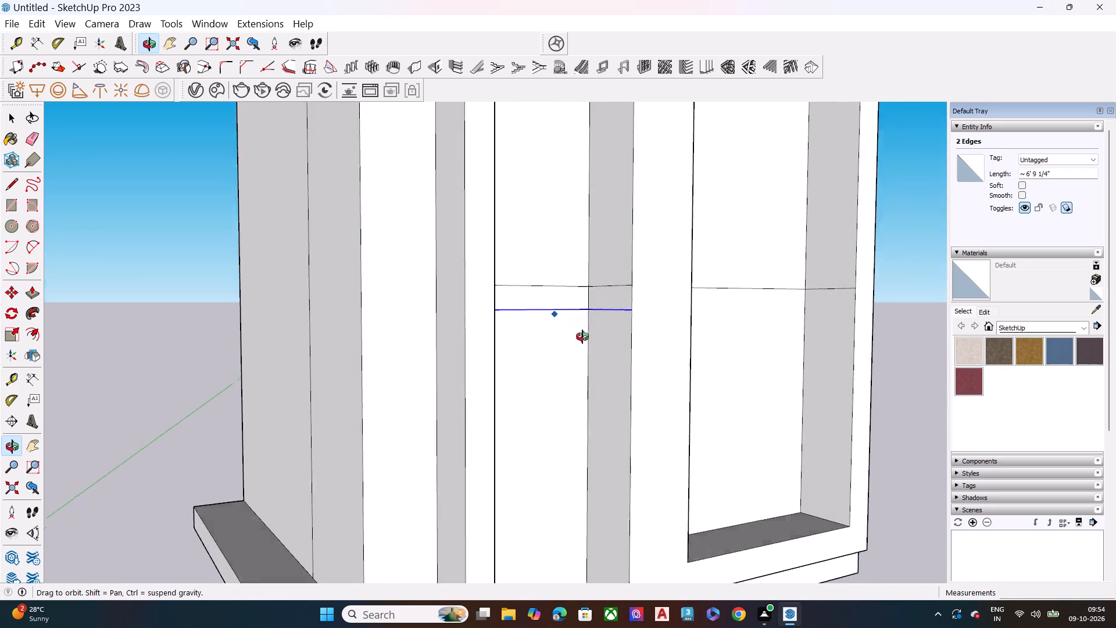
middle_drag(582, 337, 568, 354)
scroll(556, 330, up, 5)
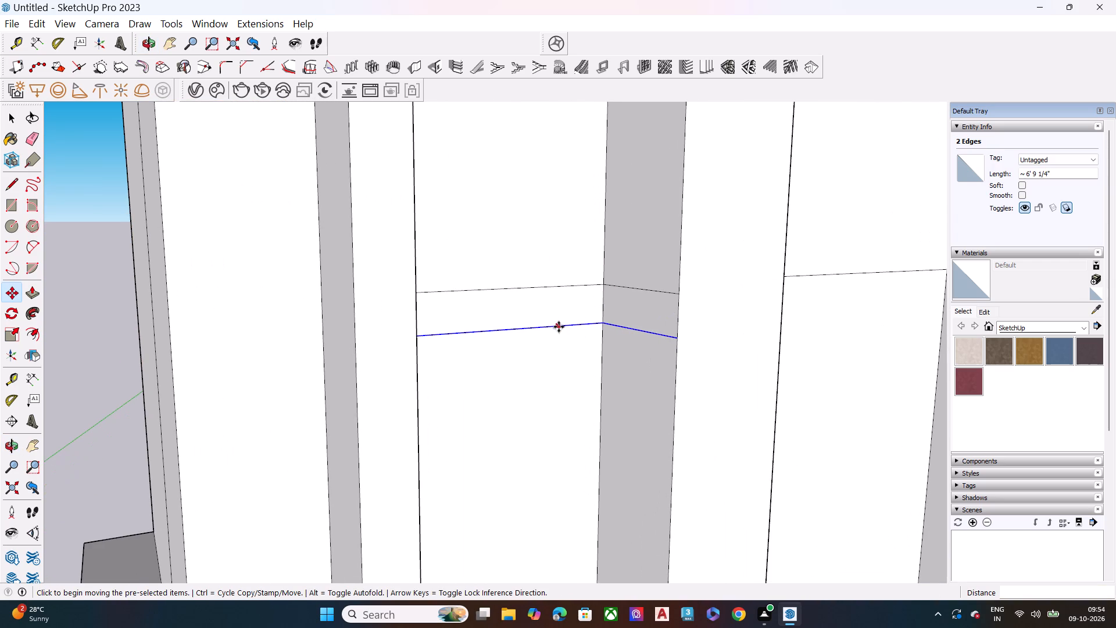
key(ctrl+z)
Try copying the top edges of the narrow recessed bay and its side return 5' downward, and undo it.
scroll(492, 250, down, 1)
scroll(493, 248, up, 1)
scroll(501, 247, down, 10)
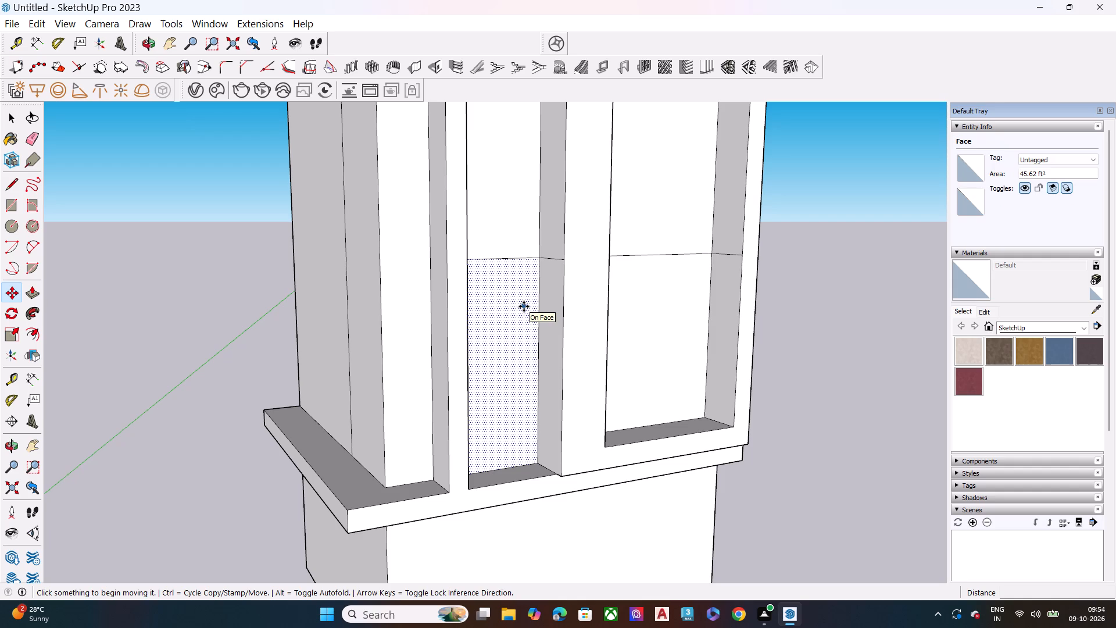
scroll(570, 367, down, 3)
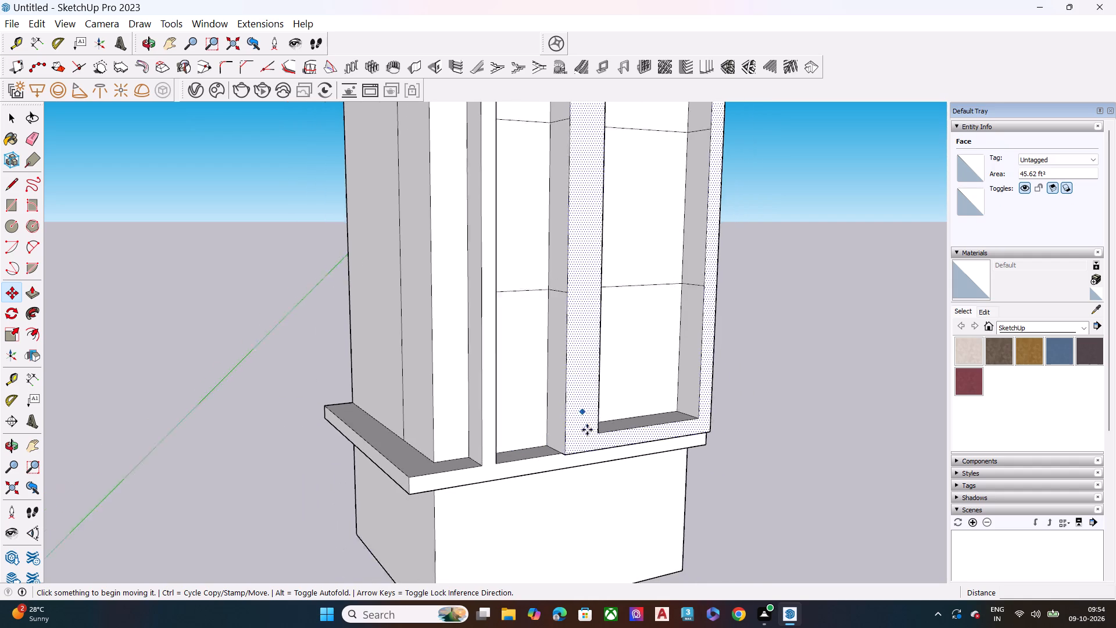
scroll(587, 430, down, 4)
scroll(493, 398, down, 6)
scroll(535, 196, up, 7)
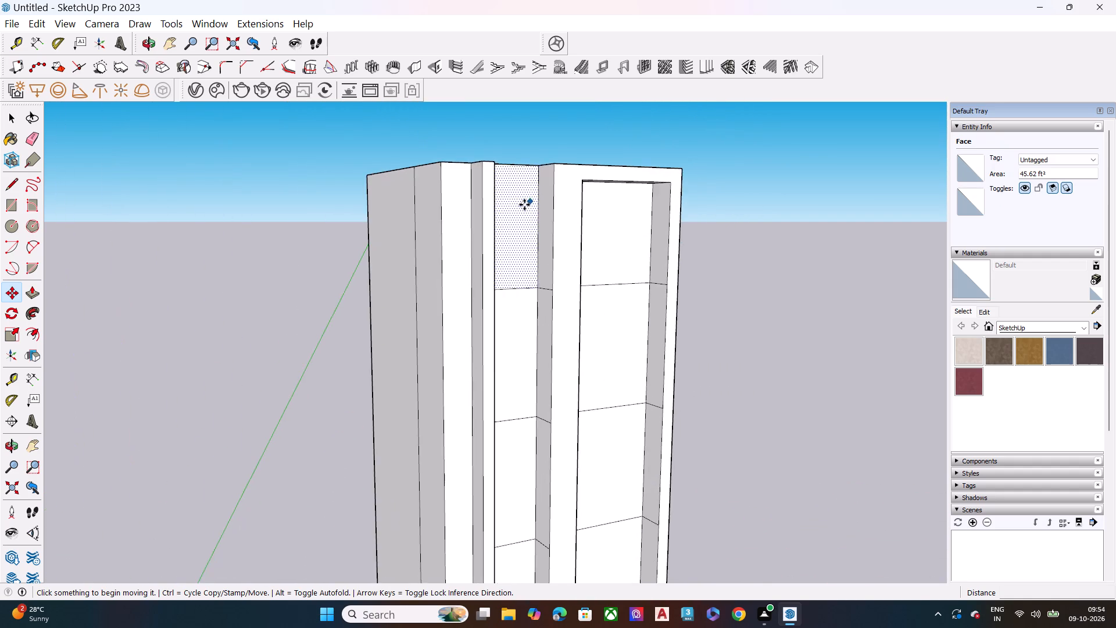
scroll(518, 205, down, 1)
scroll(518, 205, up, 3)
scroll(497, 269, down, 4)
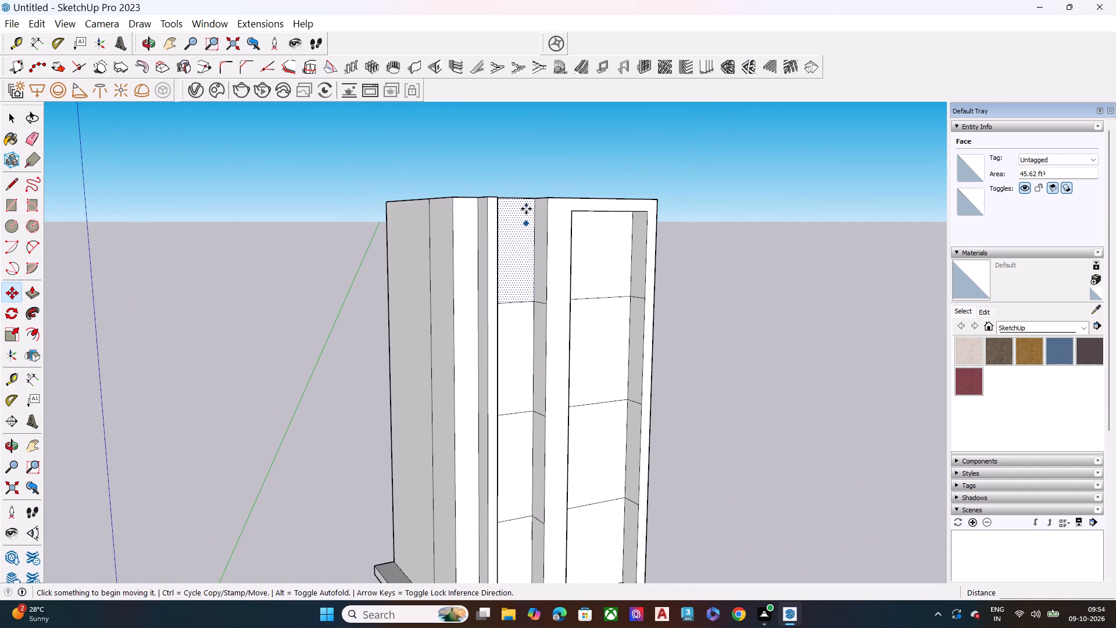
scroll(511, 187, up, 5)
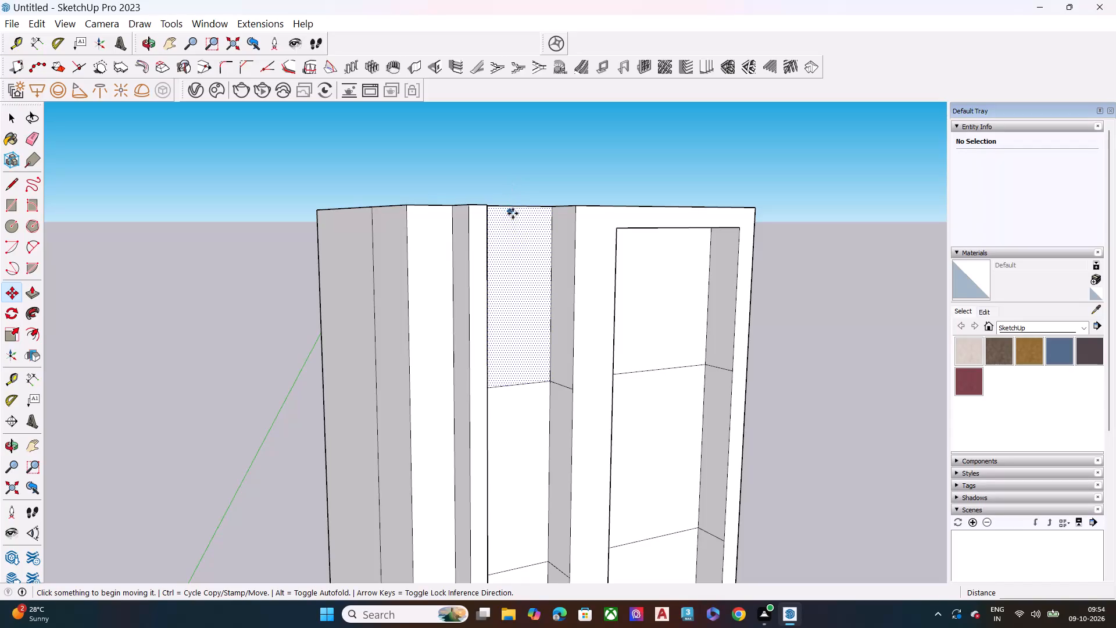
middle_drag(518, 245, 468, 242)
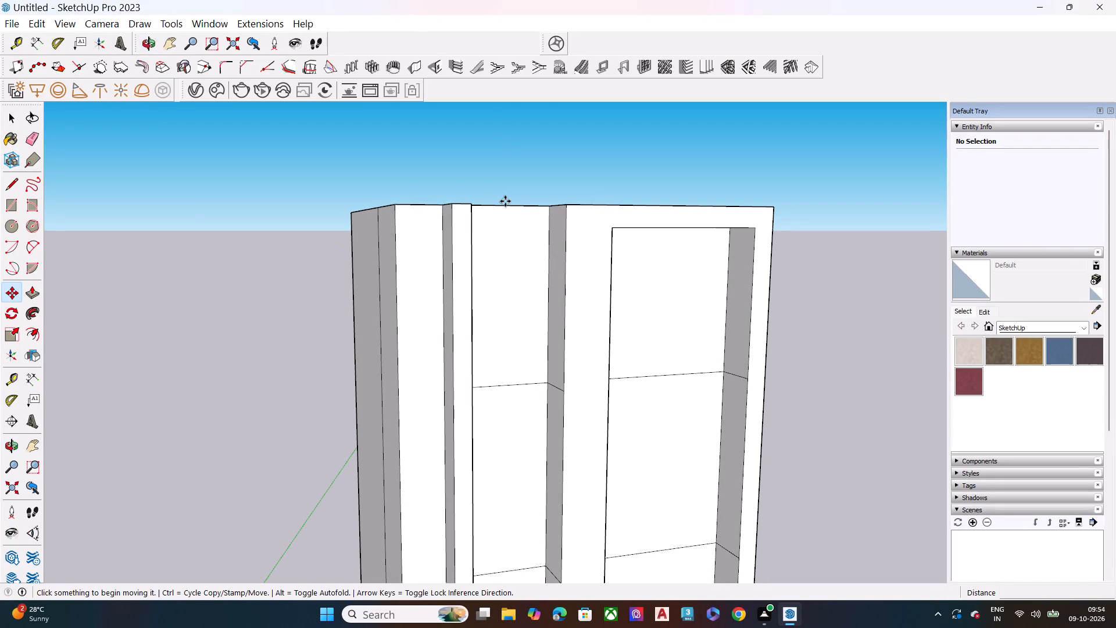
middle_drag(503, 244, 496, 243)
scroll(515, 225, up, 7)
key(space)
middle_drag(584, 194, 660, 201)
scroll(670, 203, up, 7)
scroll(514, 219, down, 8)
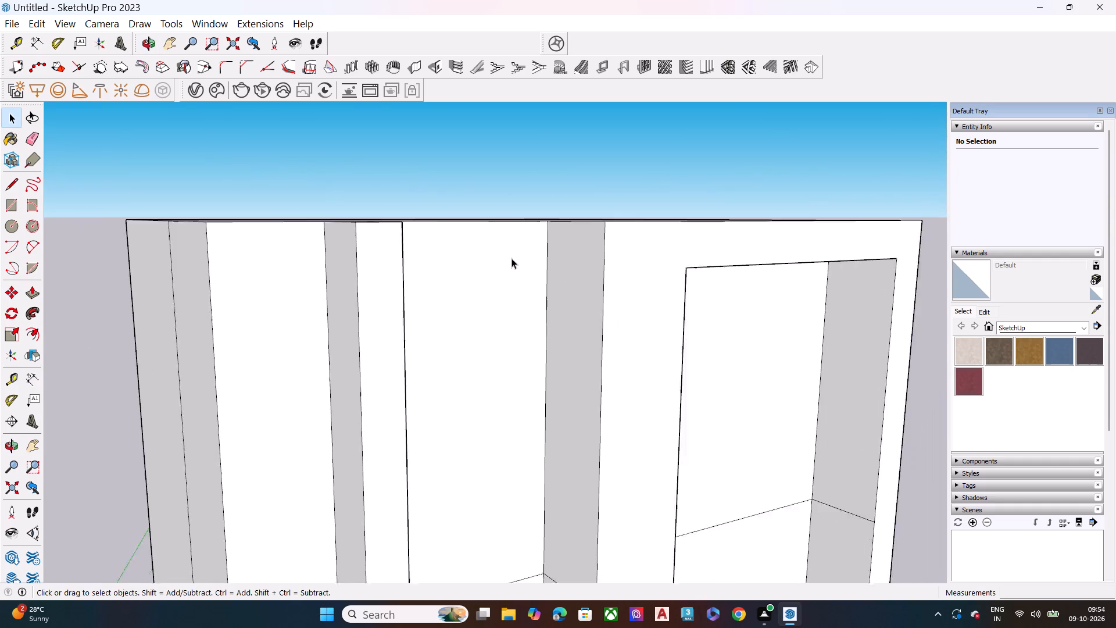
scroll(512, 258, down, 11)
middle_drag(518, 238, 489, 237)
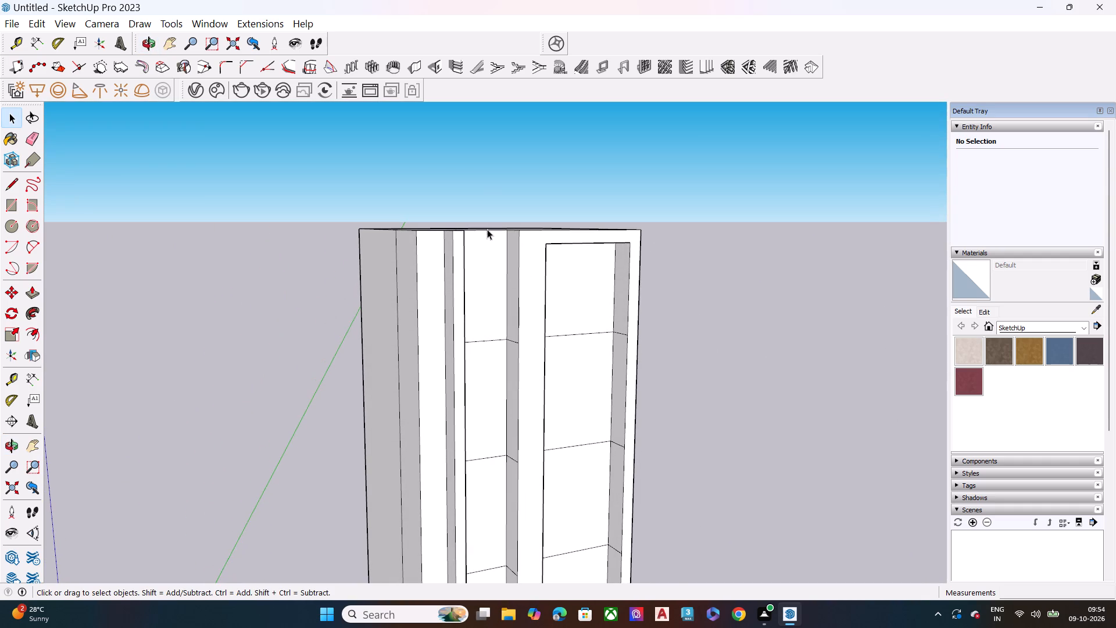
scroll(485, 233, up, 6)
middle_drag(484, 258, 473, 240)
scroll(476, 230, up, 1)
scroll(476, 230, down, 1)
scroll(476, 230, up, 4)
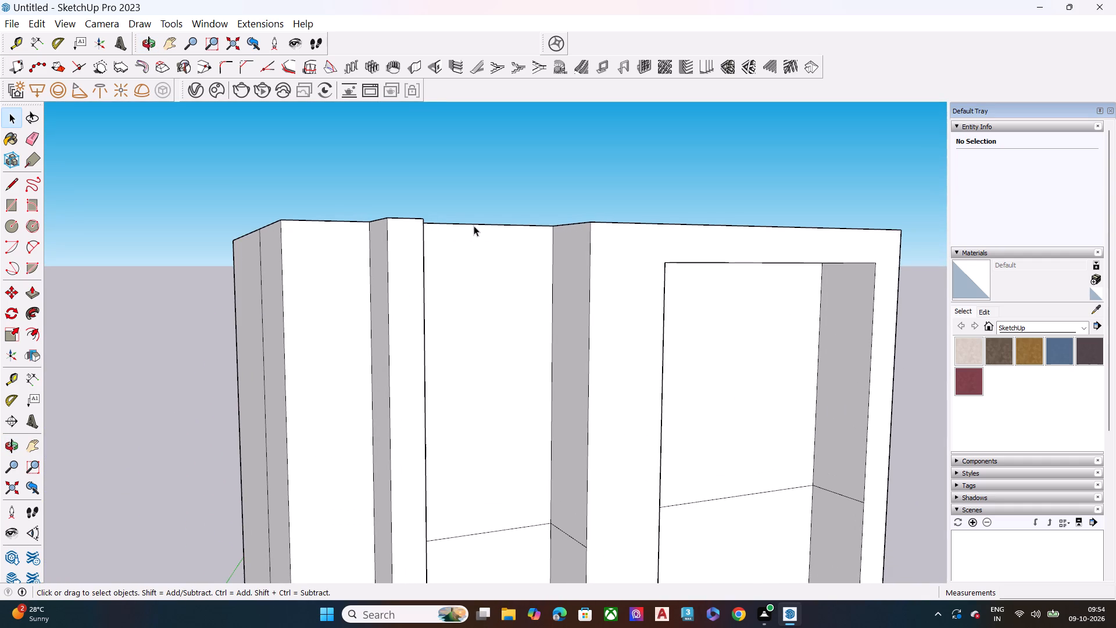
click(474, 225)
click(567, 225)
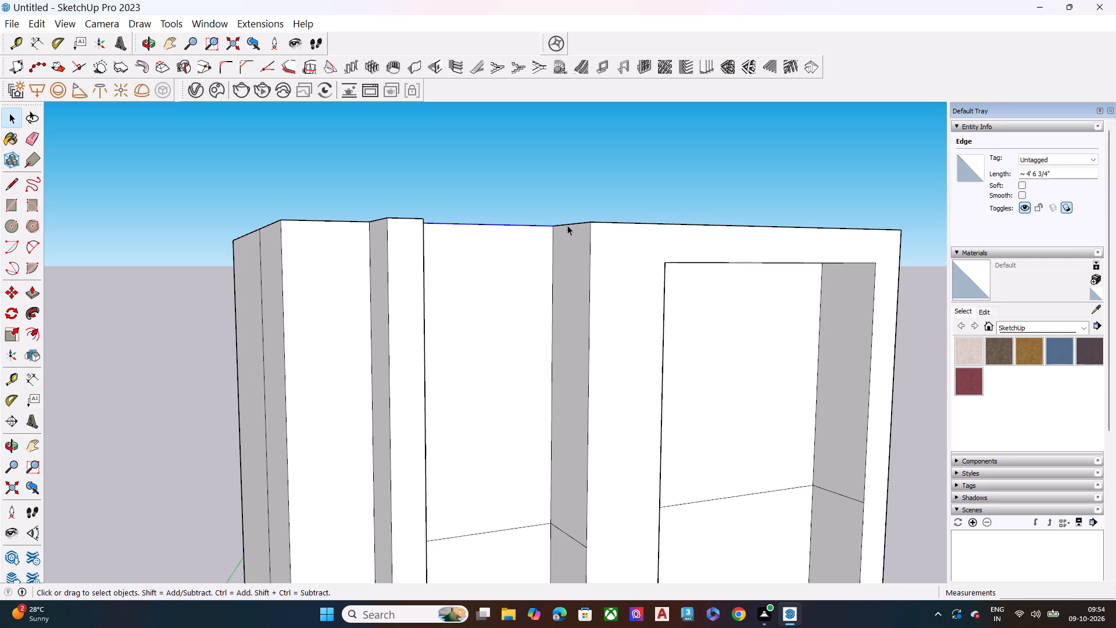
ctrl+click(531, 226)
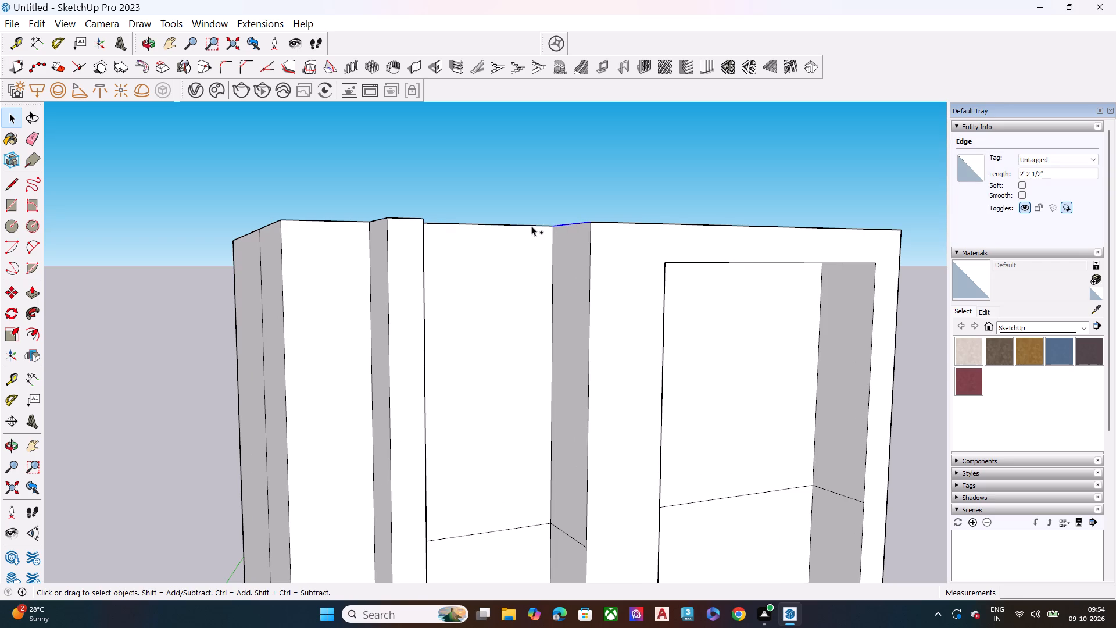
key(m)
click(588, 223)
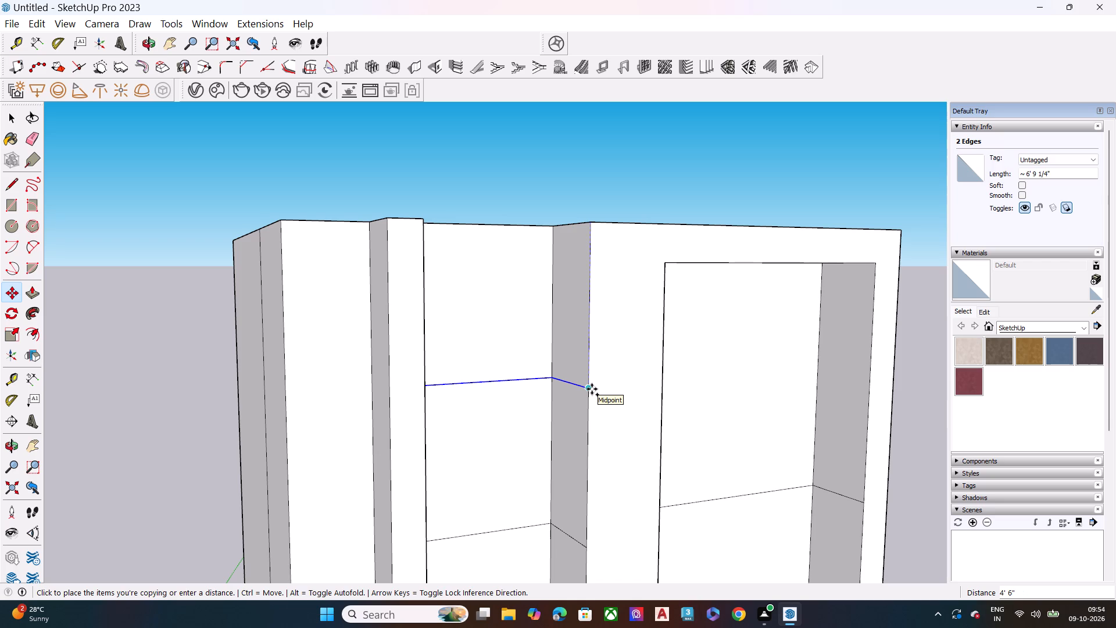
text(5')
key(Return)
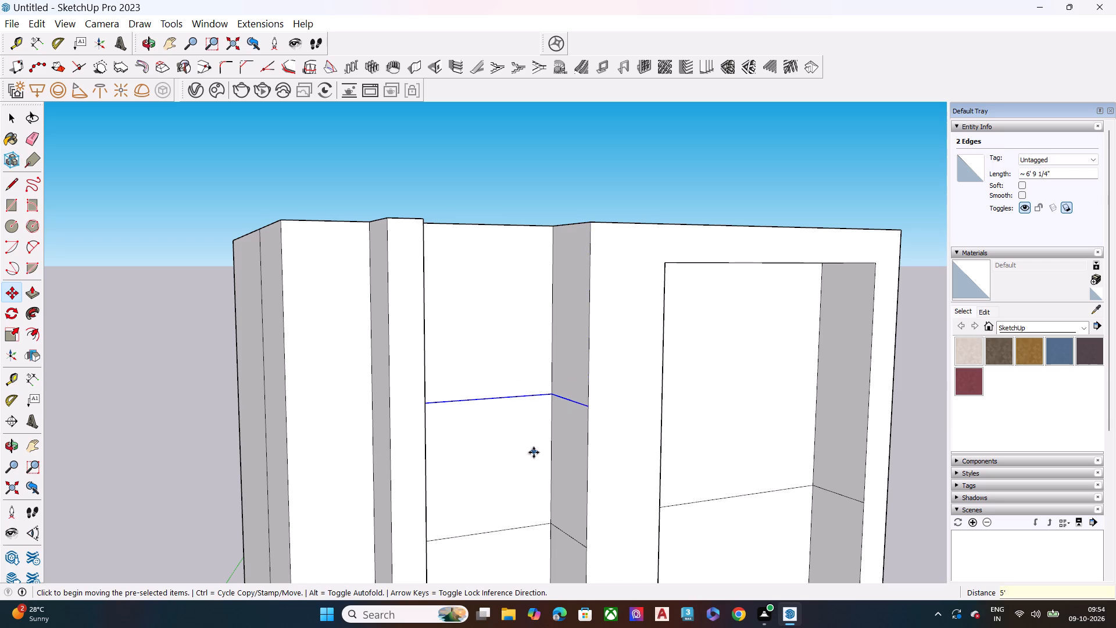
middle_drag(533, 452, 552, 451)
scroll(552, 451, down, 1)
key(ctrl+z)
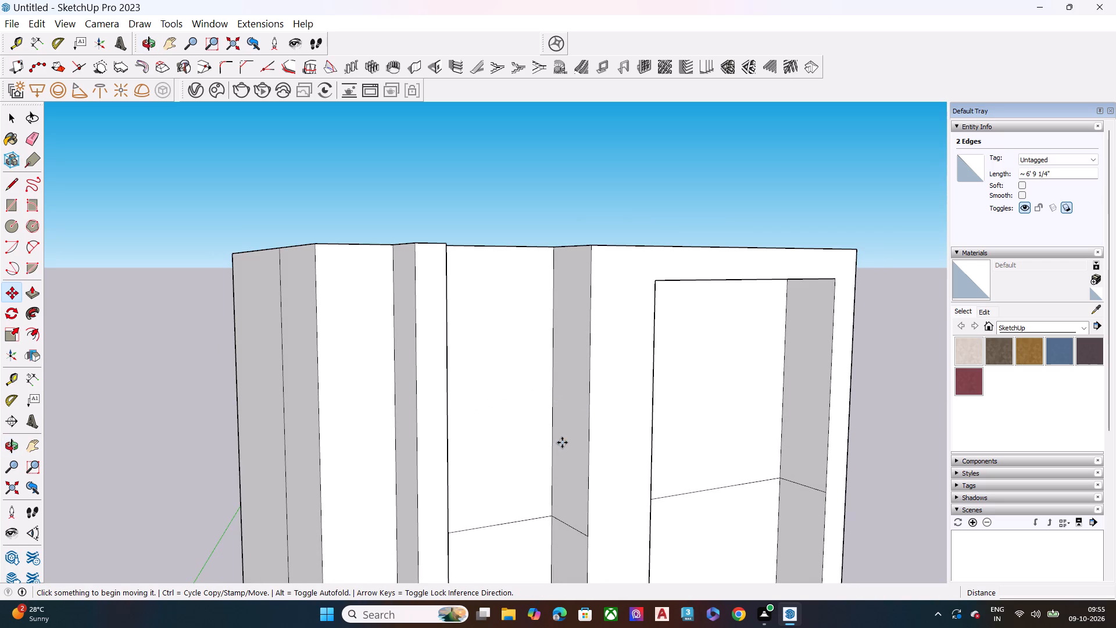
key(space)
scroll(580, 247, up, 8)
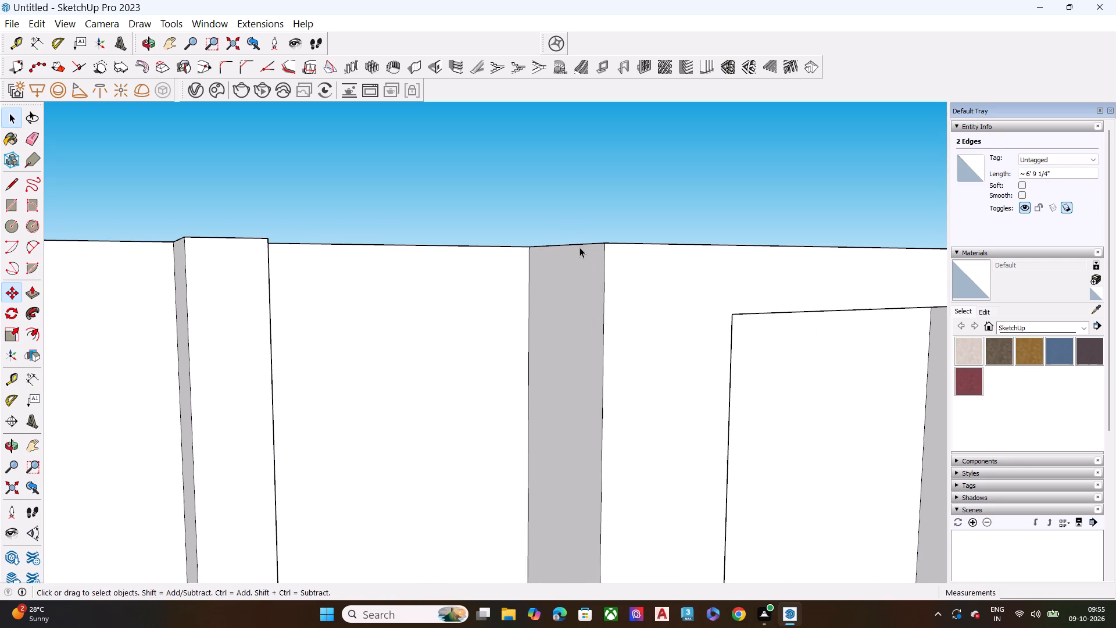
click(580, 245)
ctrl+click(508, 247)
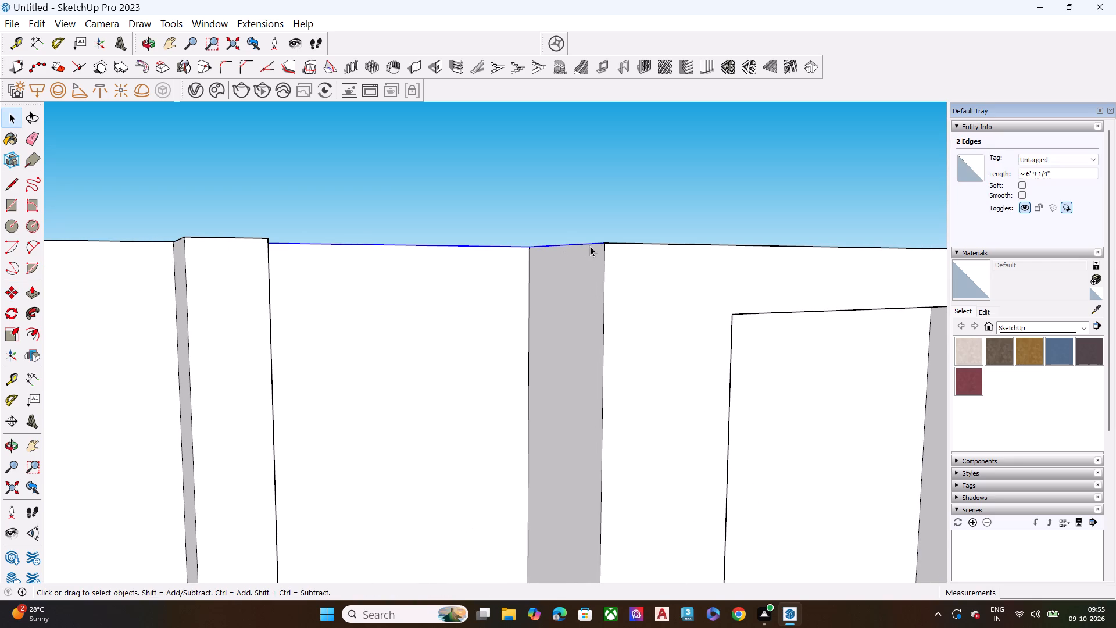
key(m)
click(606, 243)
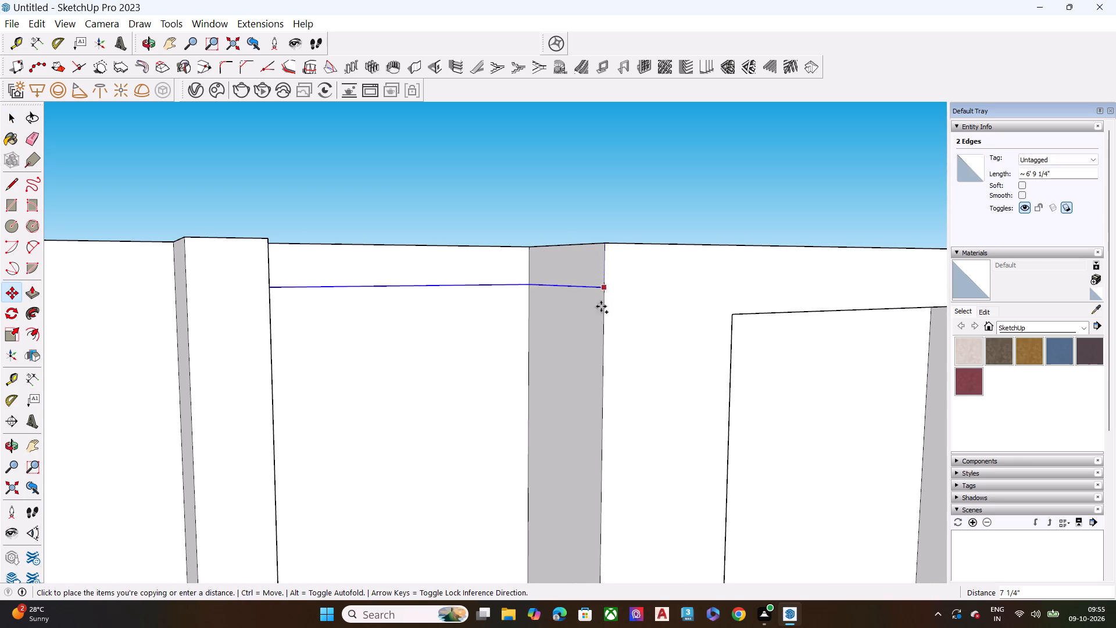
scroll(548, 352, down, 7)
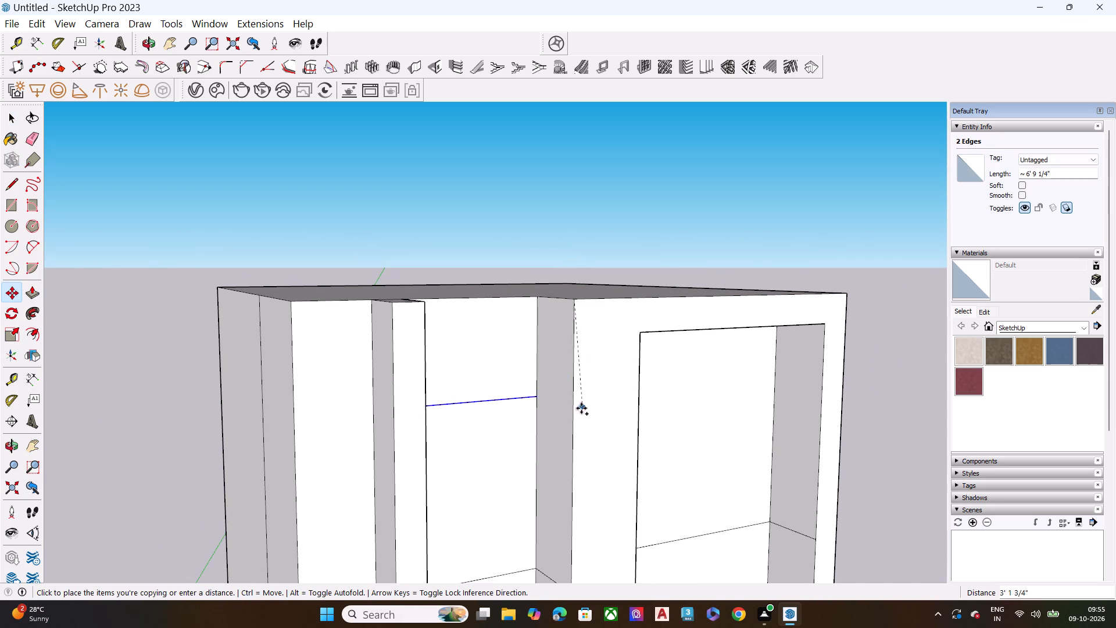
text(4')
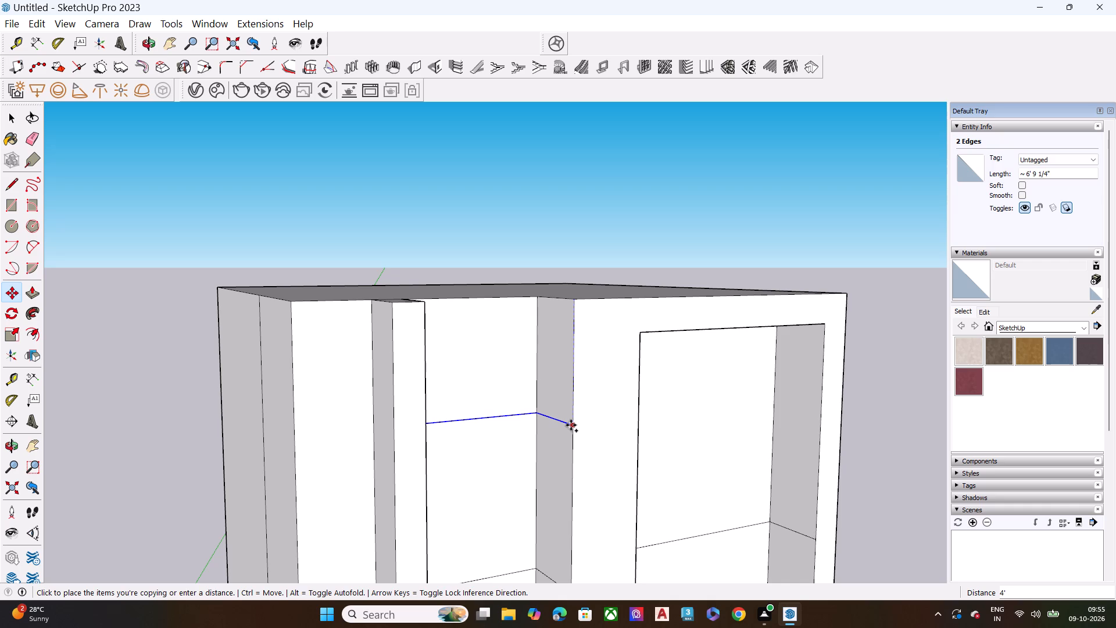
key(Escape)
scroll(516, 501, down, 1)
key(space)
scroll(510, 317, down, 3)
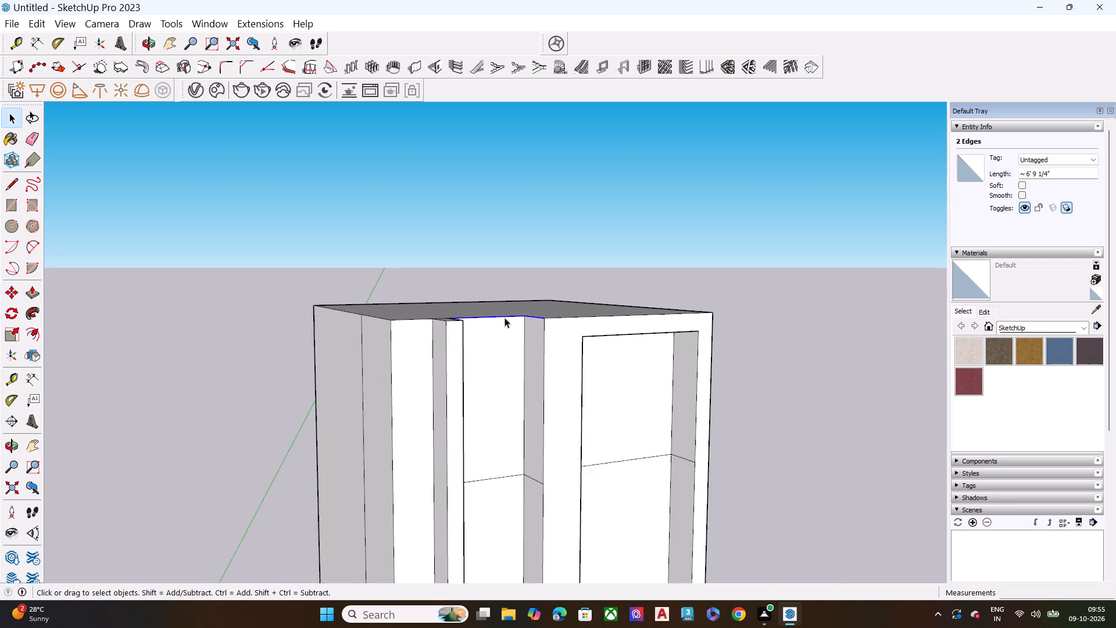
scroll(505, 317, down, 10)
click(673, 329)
Copy the lowest floor line of the narrow recessed bay, including its side return, 6" downward.
scroll(499, 305, down, 7)
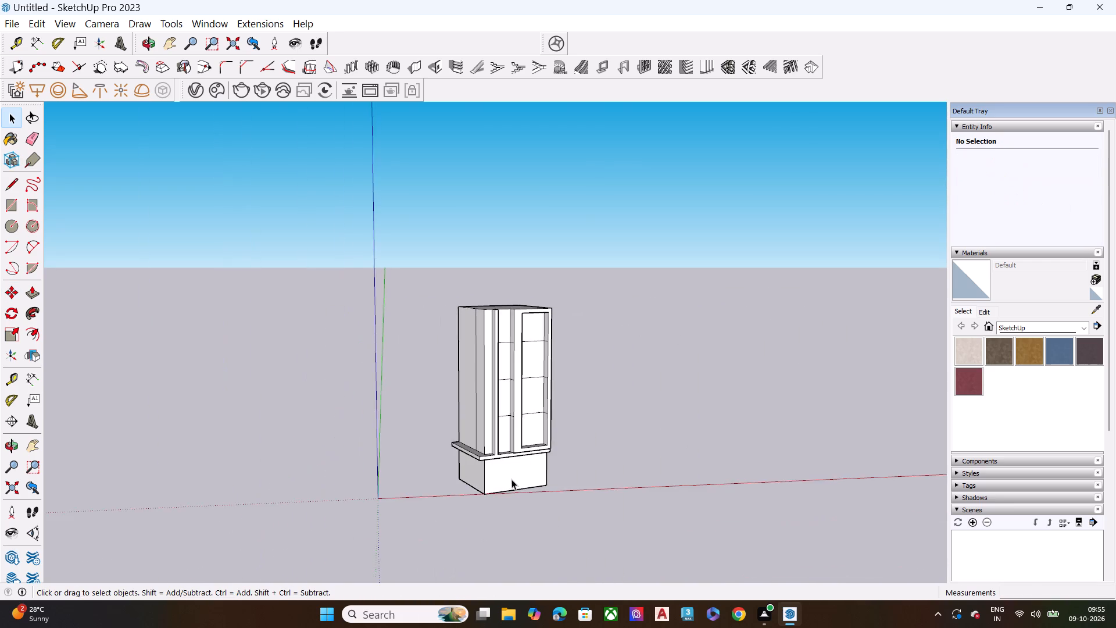
scroll(512, 479, up, 11)
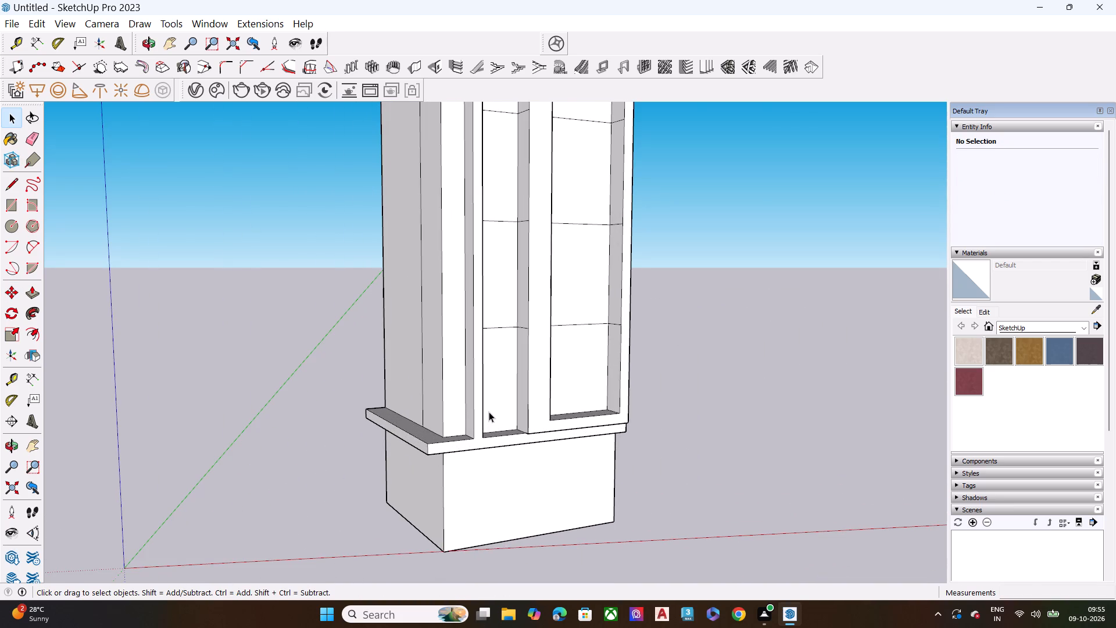
scroll(502, 366, up, 1)
scroll(502, 366, down, 2)
scroll(502, 366, up, 7)
scroll(539, 316, up, 5)
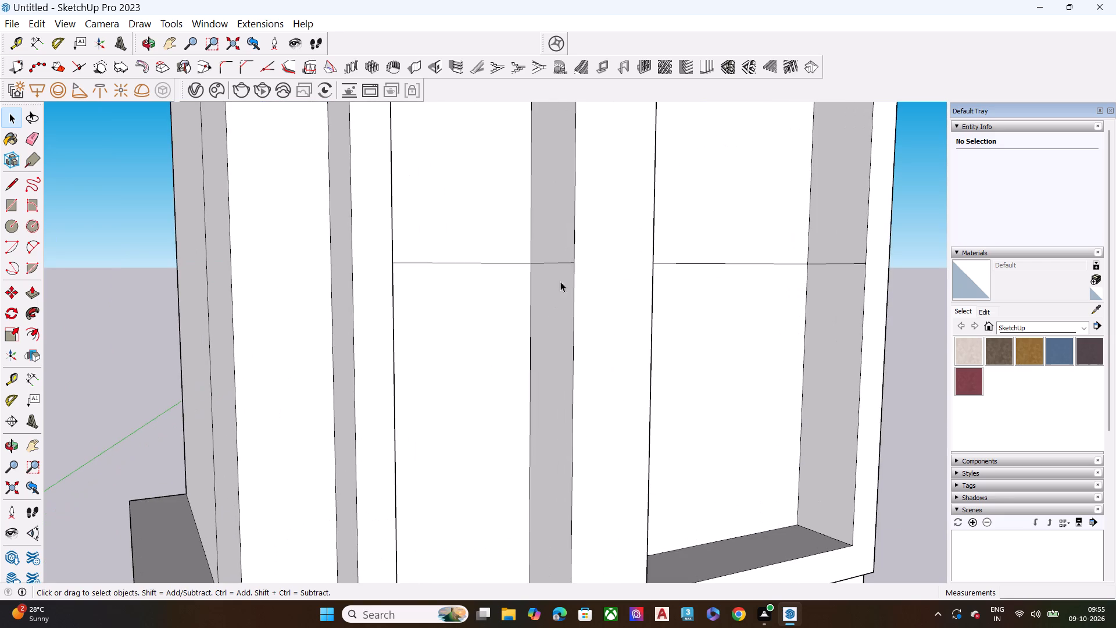
click(564, 263)
ctrl+click(502, 263)
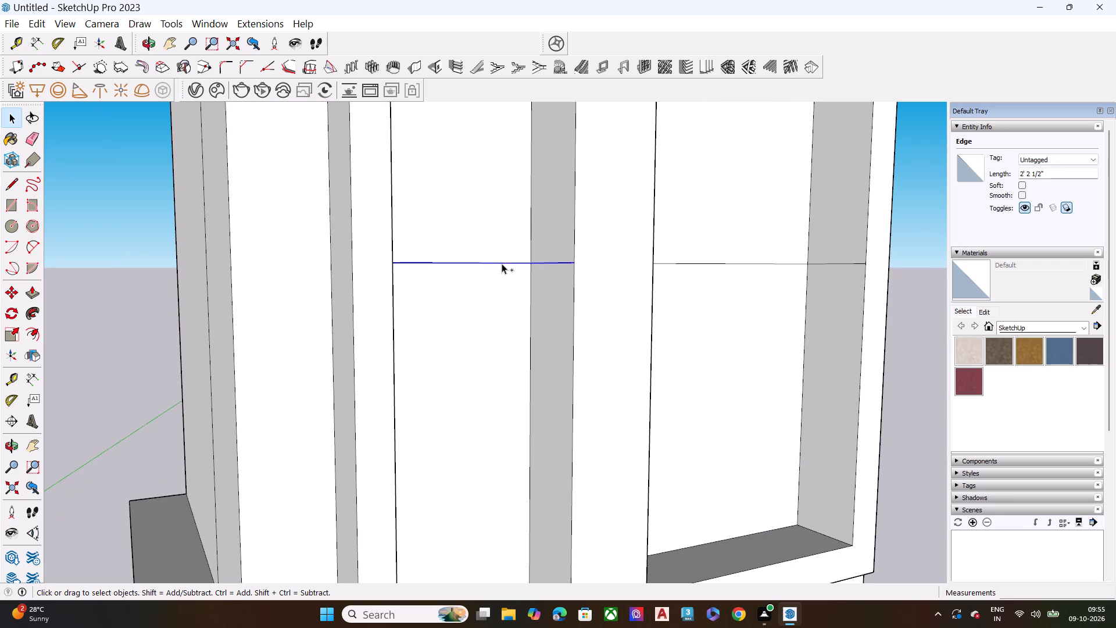
key(m)
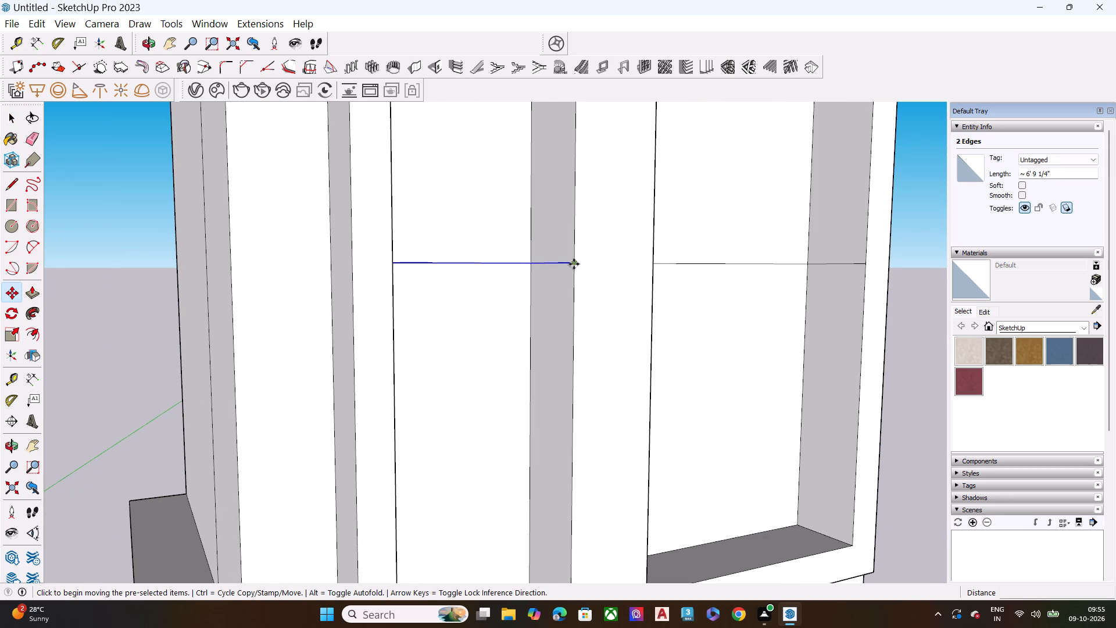
click(574, 264)
scroll(556, 349, down, 6)
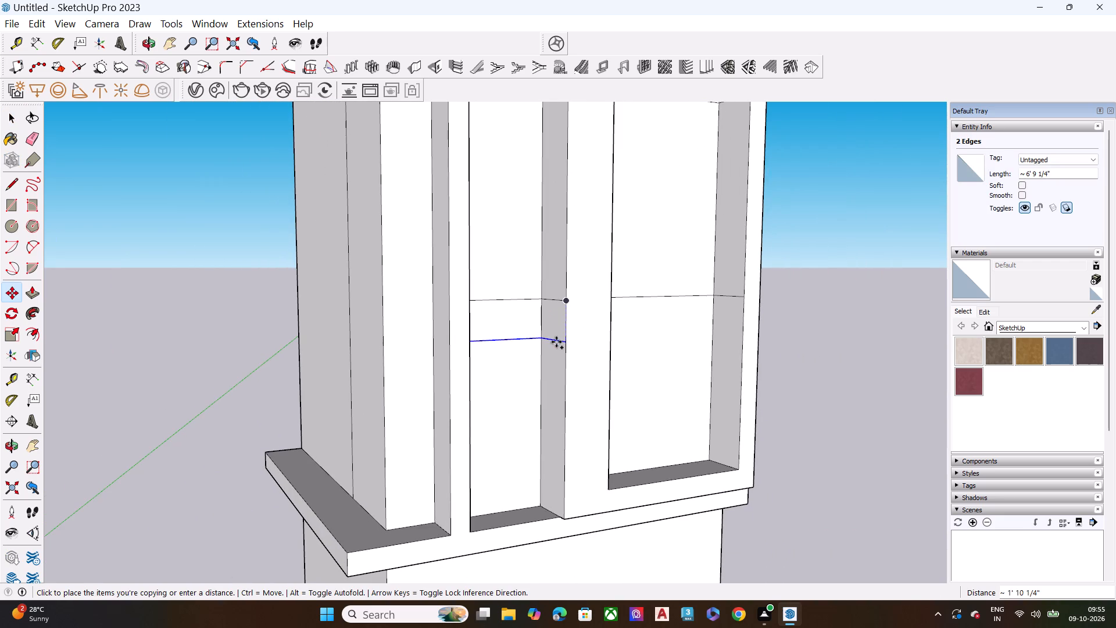
scroll(570, 320, up, 7)
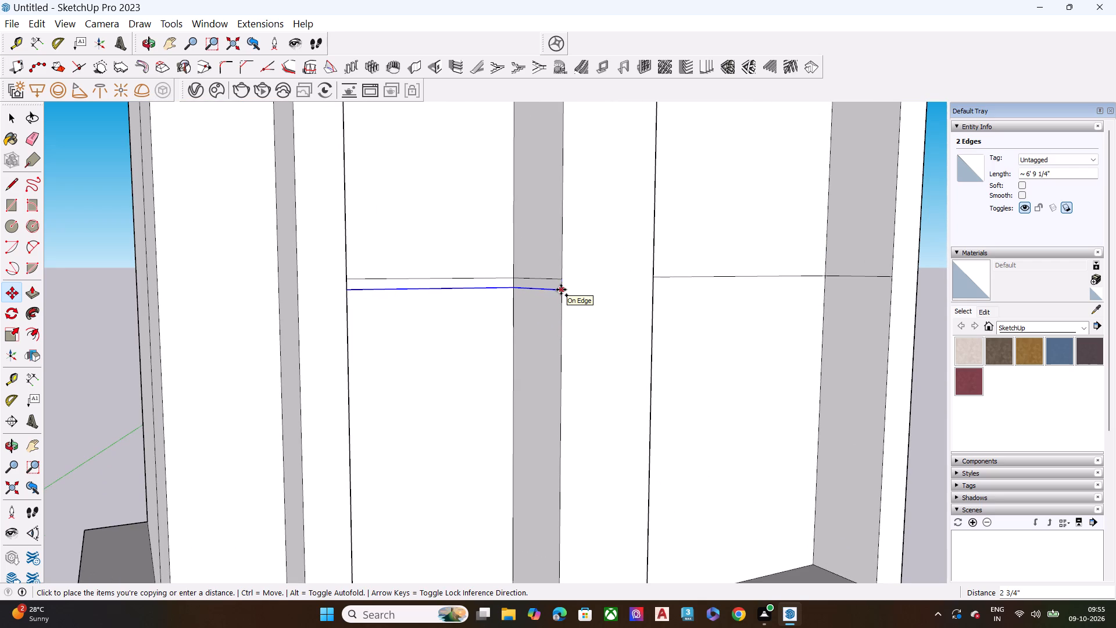
text(6")
key(Return)
Copy the new division line and its side return about 5' 1 3/4" further down the narrow recessed bay.
click(562, 305)
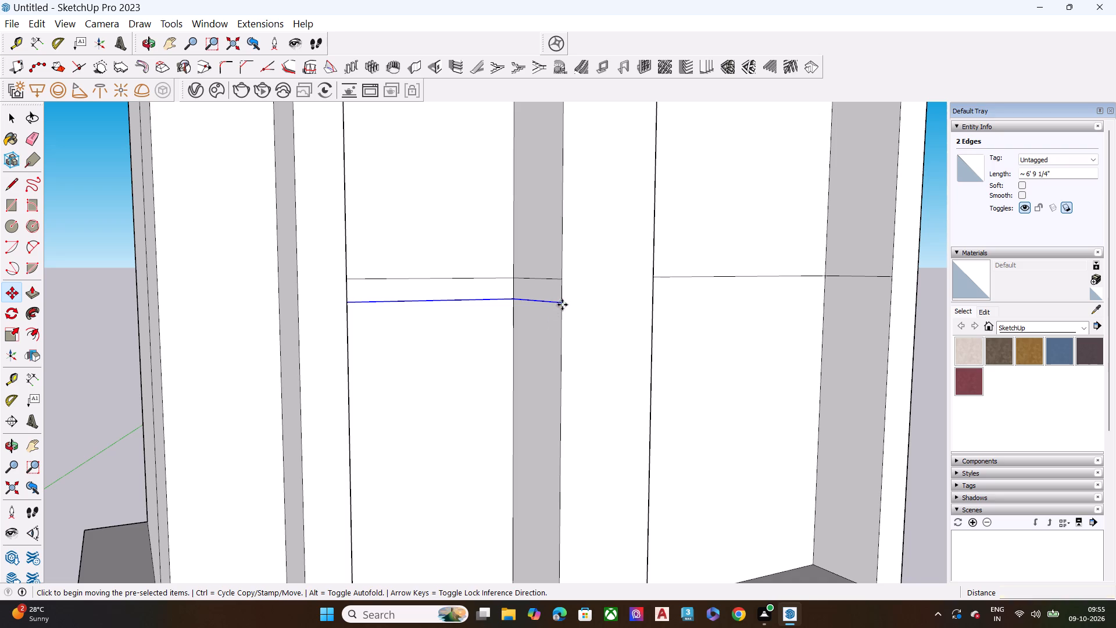
scroll(549, 345, down, 7)
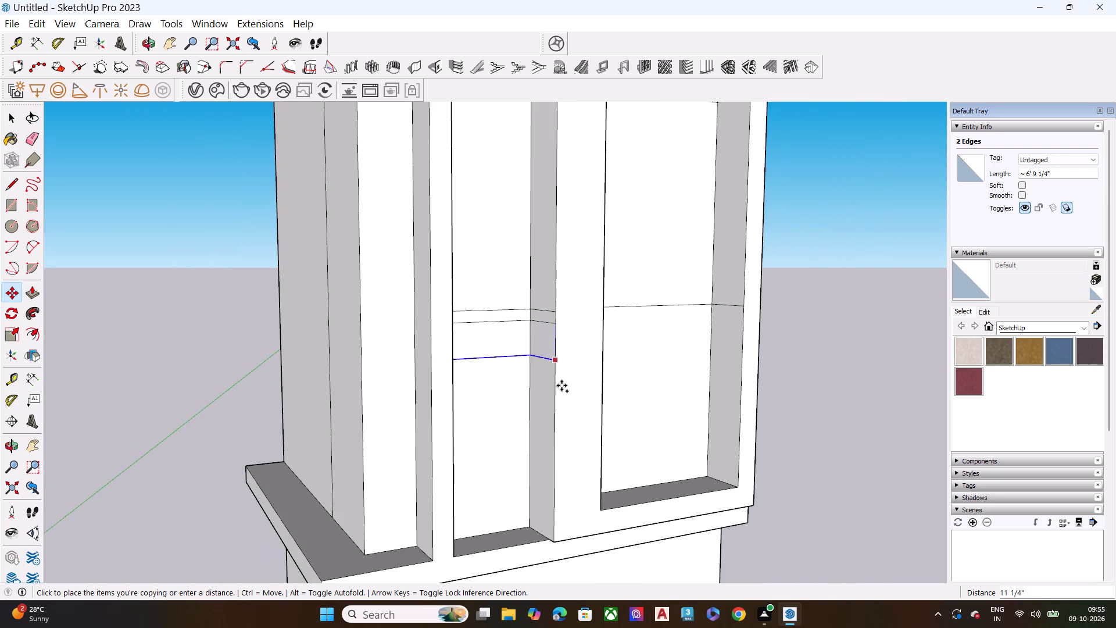
middle_drag(556, 405, 552, 381)
scroll(552, 387, down, 1)
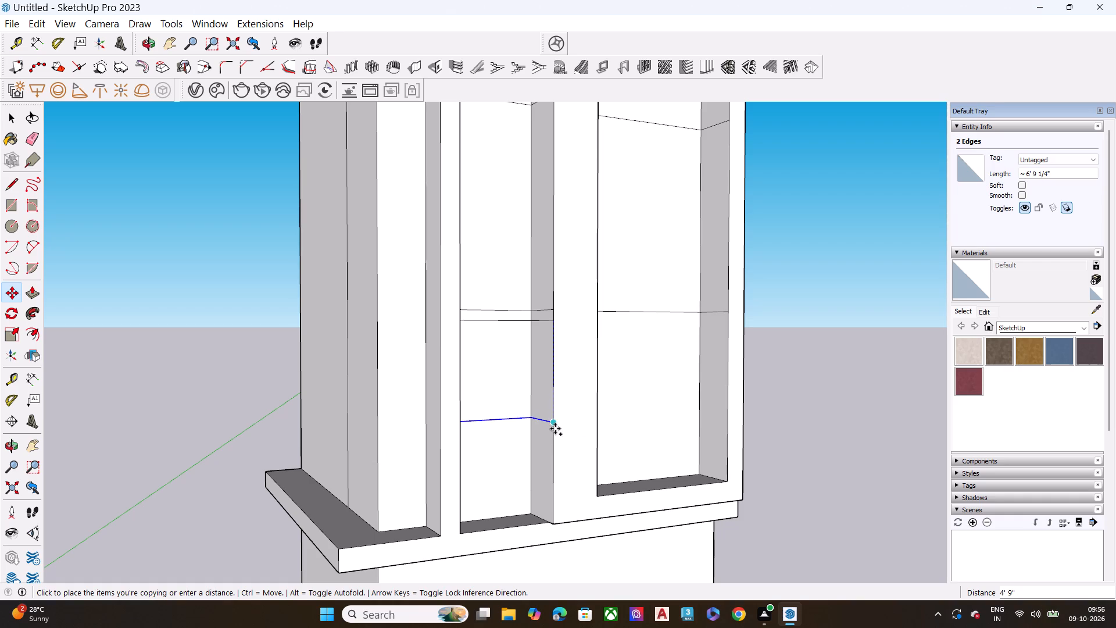
click(555, 431)
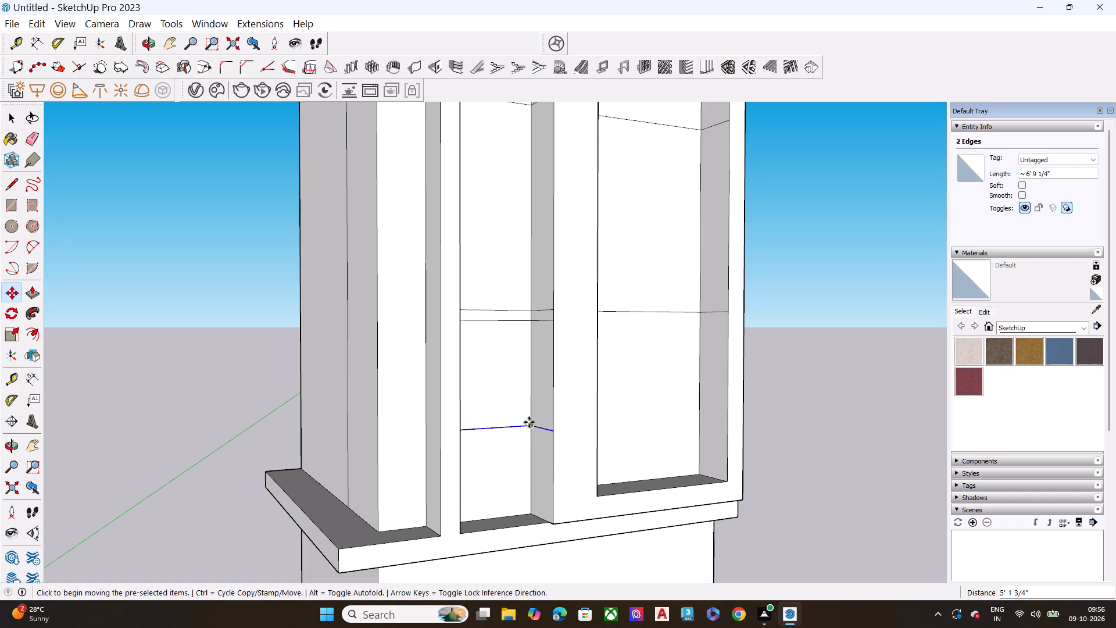
Move the lowest division line and its side return slightly further down the narrow recessed bay.
middle_click(529, 422)
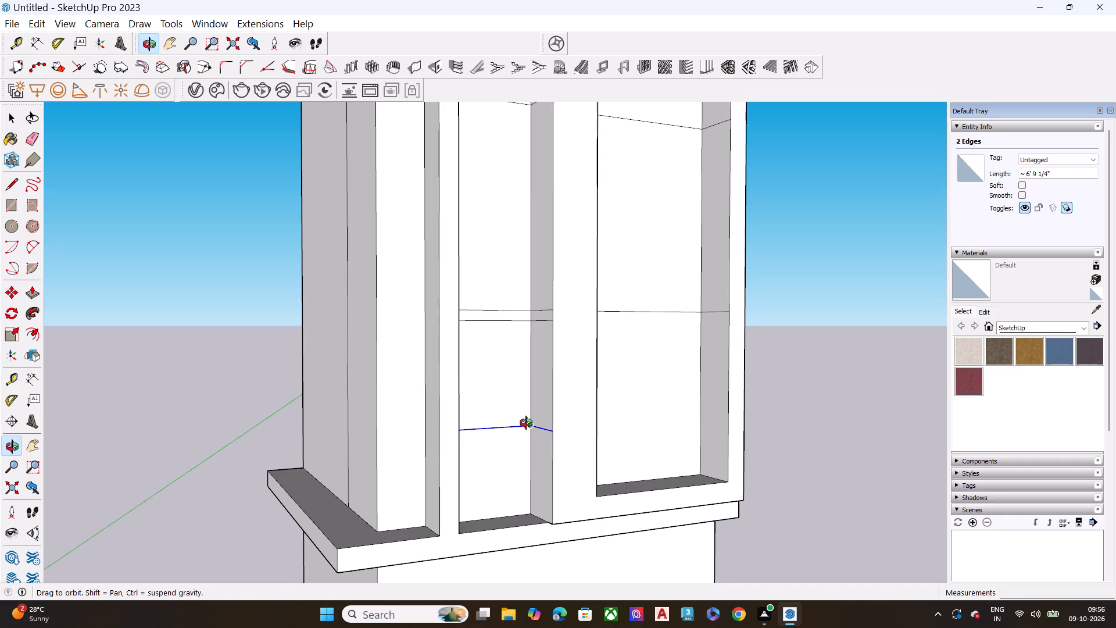
middle_drag(527, 479, 545, 451)
click(550, 428)
scroll(550, 428, down, 5)
scroll(556, 435, up, 1)
scroll(557, 436, down, 10)
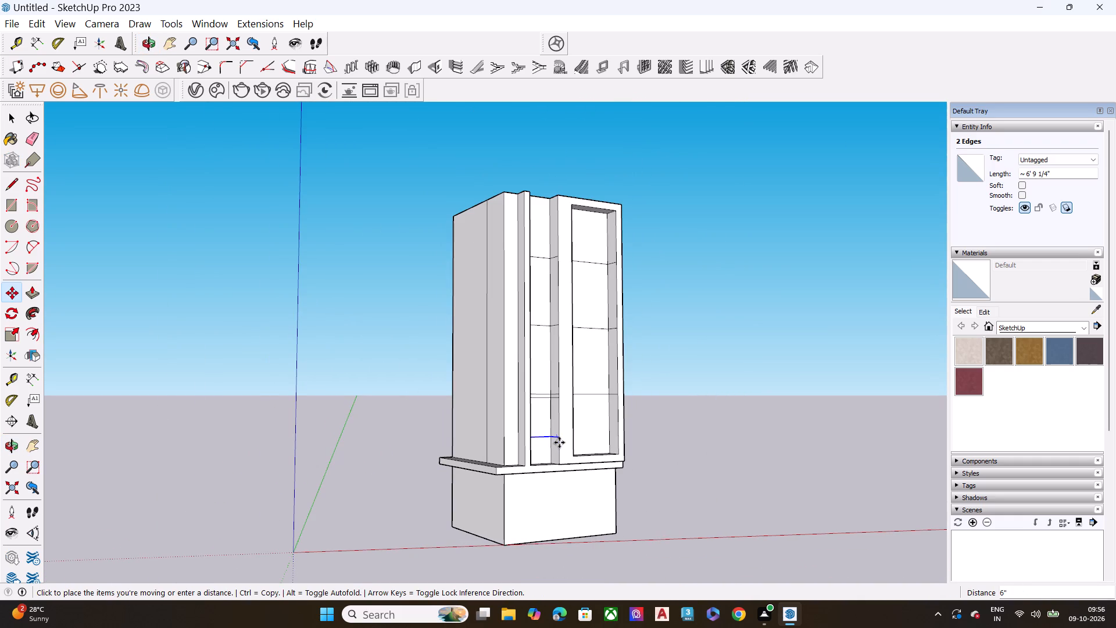
scroll(559, 447, up, 6)
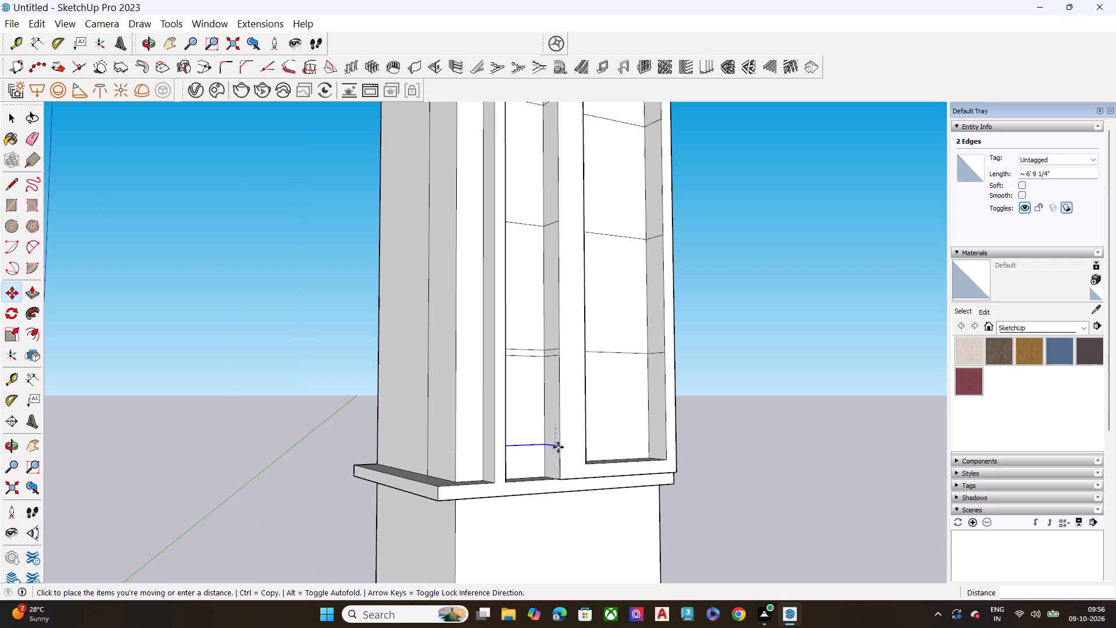
click(556, 437)
key(space)
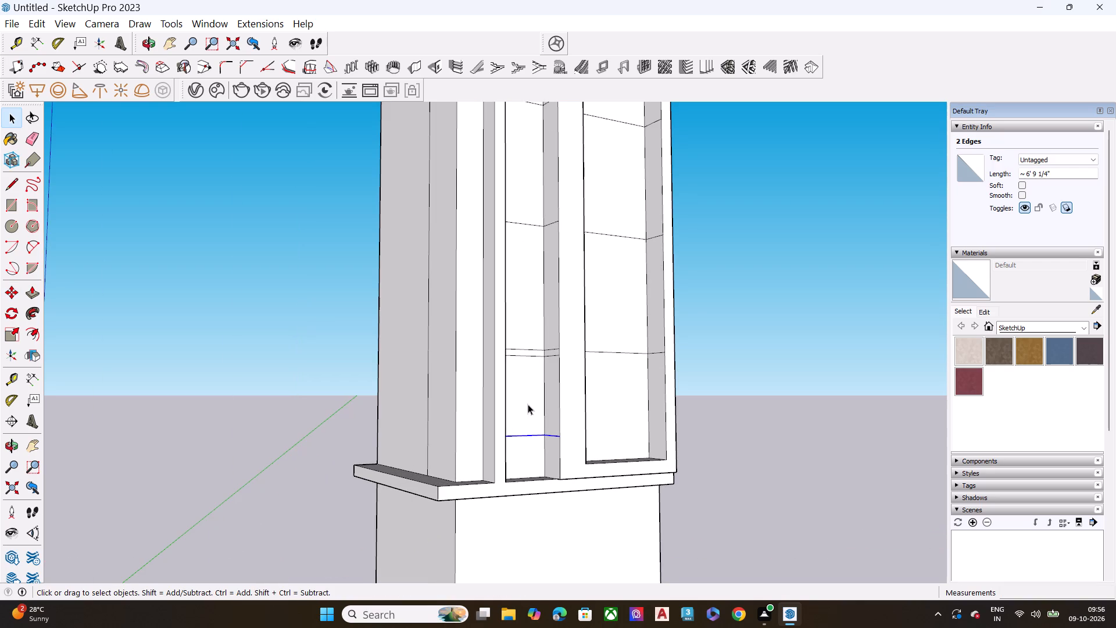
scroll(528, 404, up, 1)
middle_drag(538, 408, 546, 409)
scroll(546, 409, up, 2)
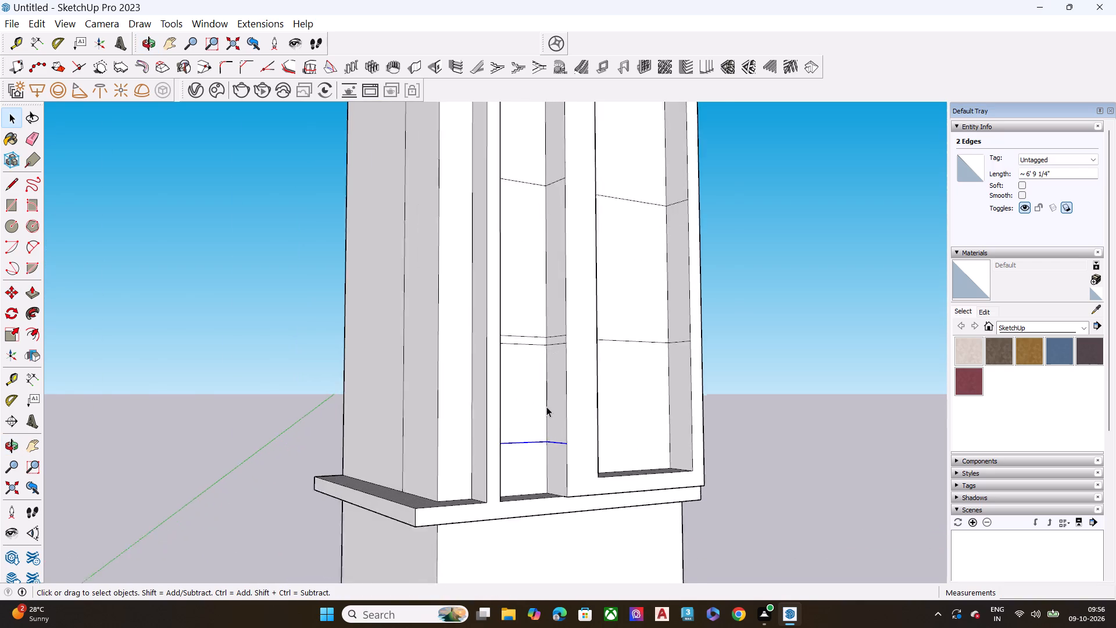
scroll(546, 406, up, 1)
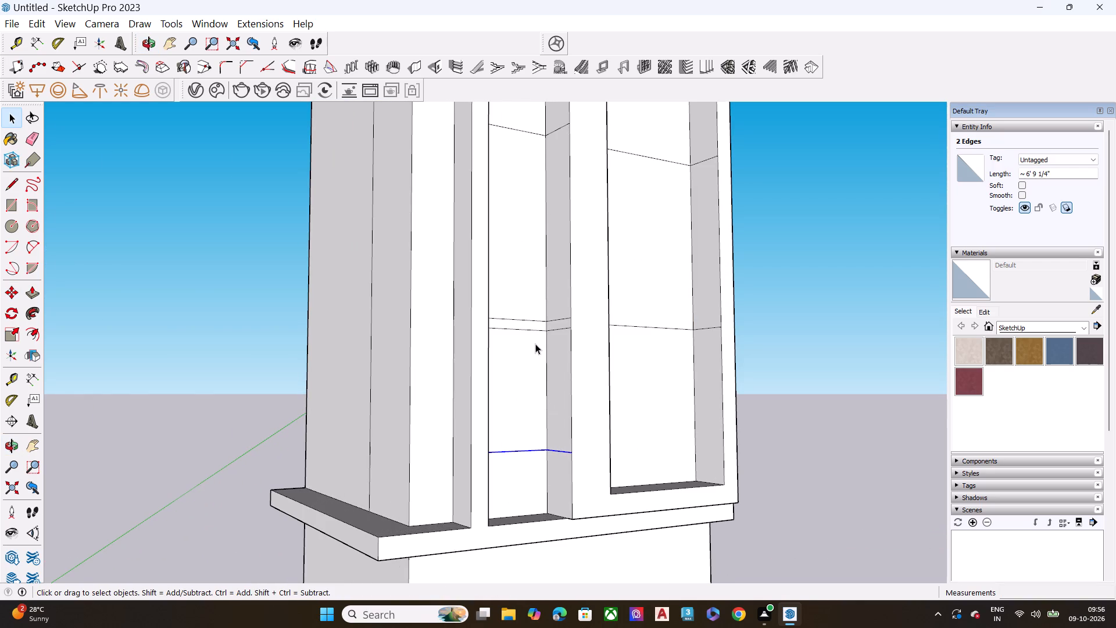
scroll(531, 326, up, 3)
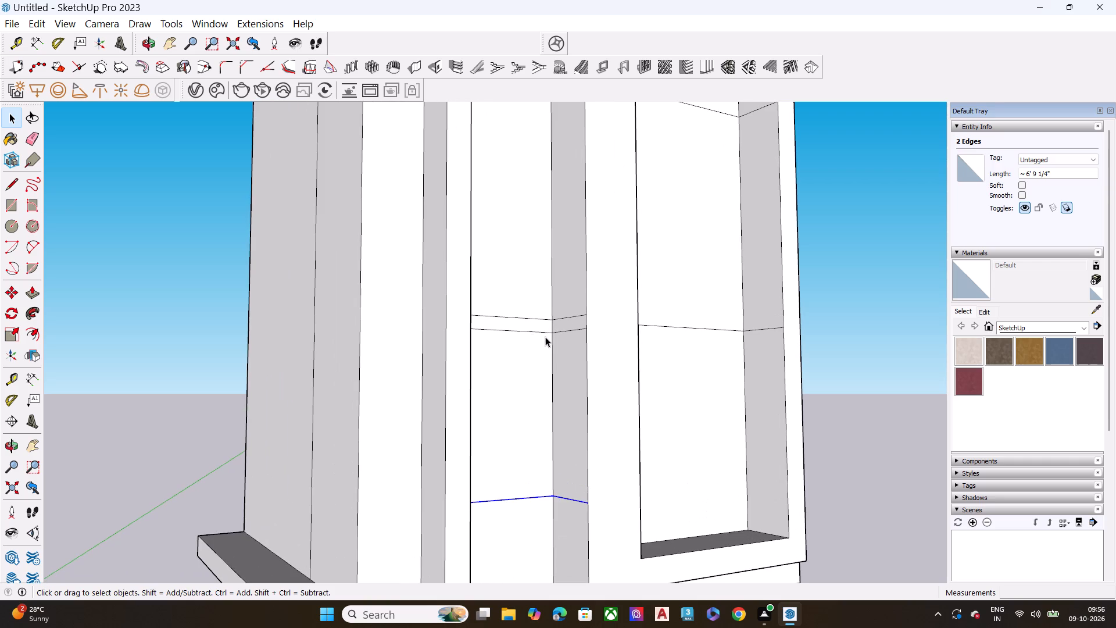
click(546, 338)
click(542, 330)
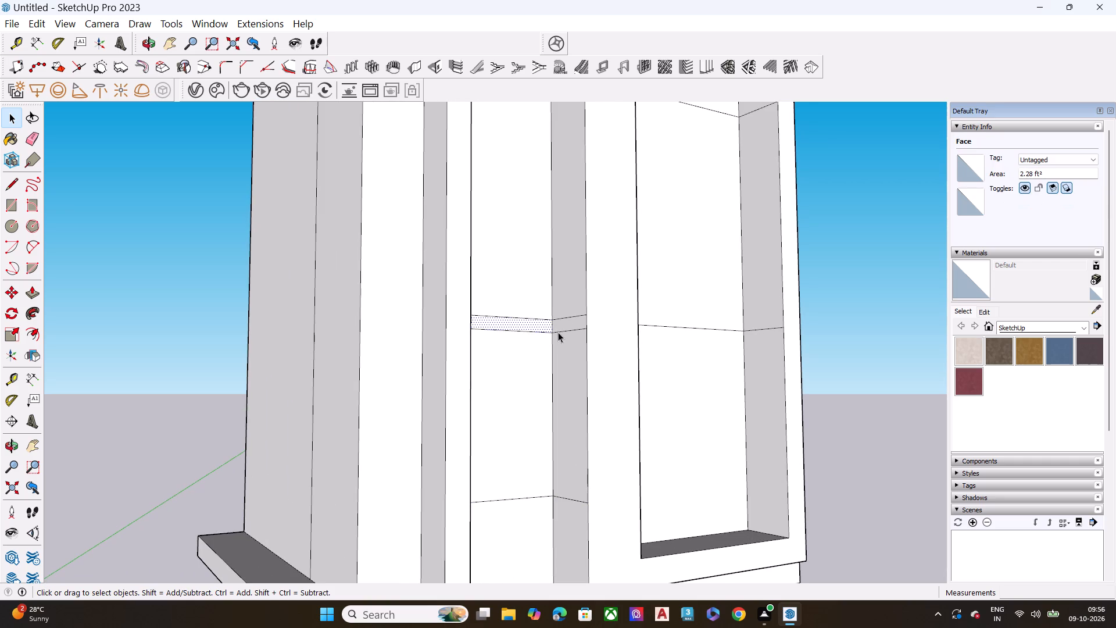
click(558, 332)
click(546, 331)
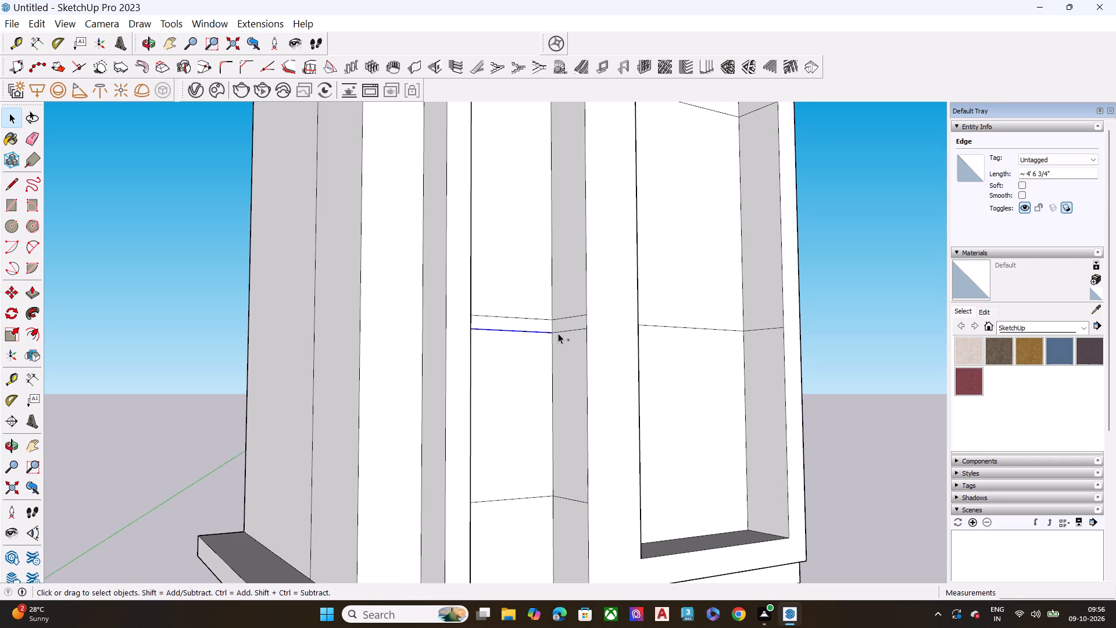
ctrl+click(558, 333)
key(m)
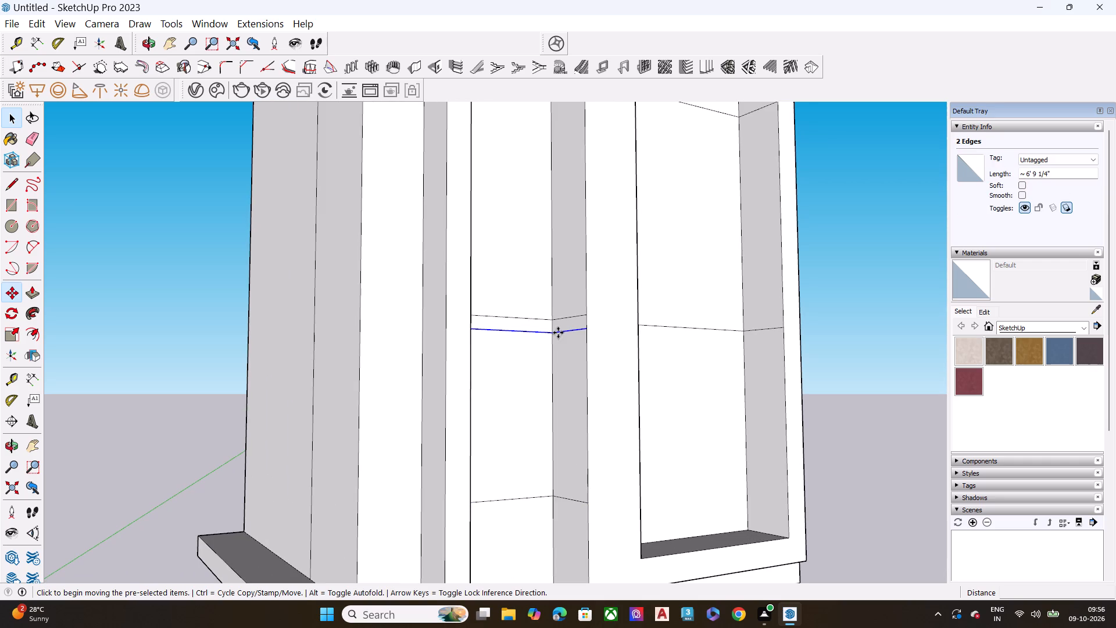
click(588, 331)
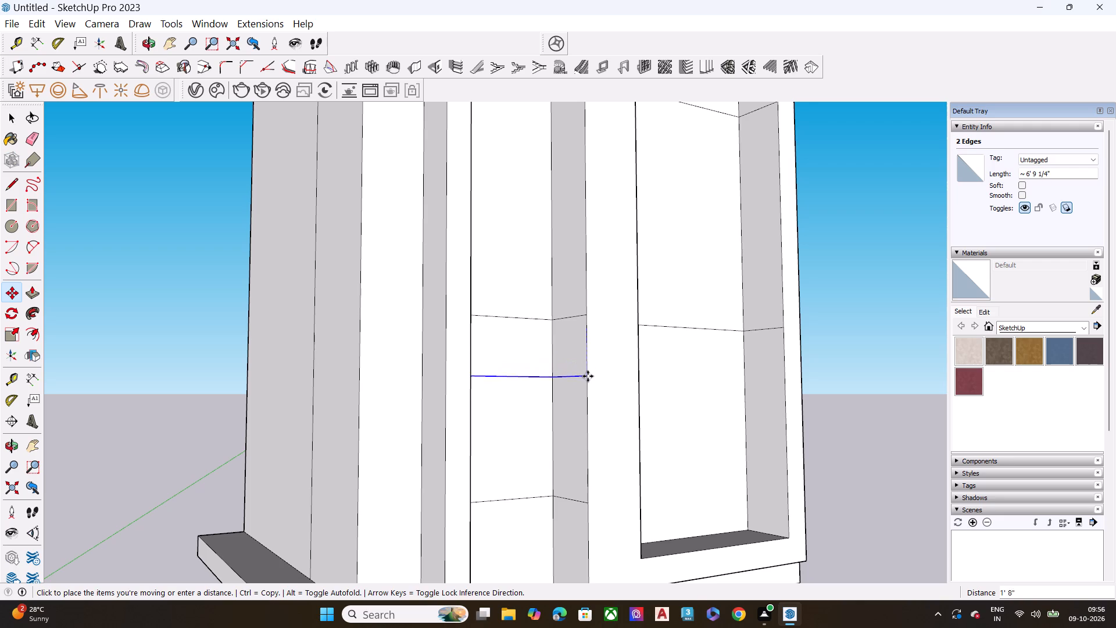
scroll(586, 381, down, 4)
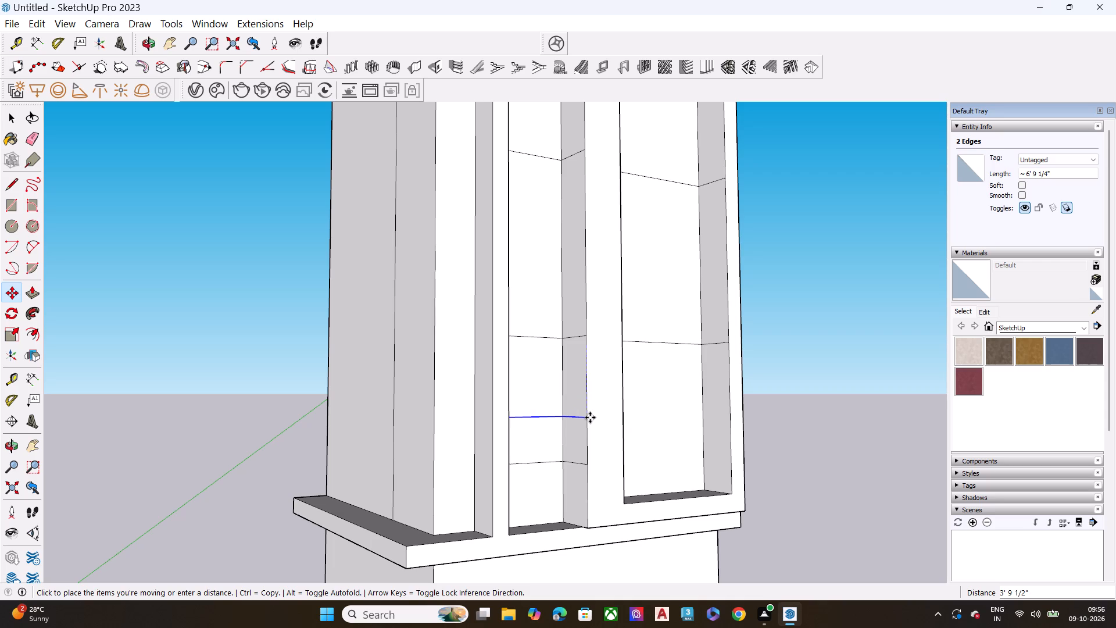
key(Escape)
Draw a vertical line about 1' long across the ledge's end face, in line with the lower wall's corner.
scroll(592, 402, down, 5)
middle_drag(585, 454, 638, 325)
scroll(639, 324, up, 7)
key(space)
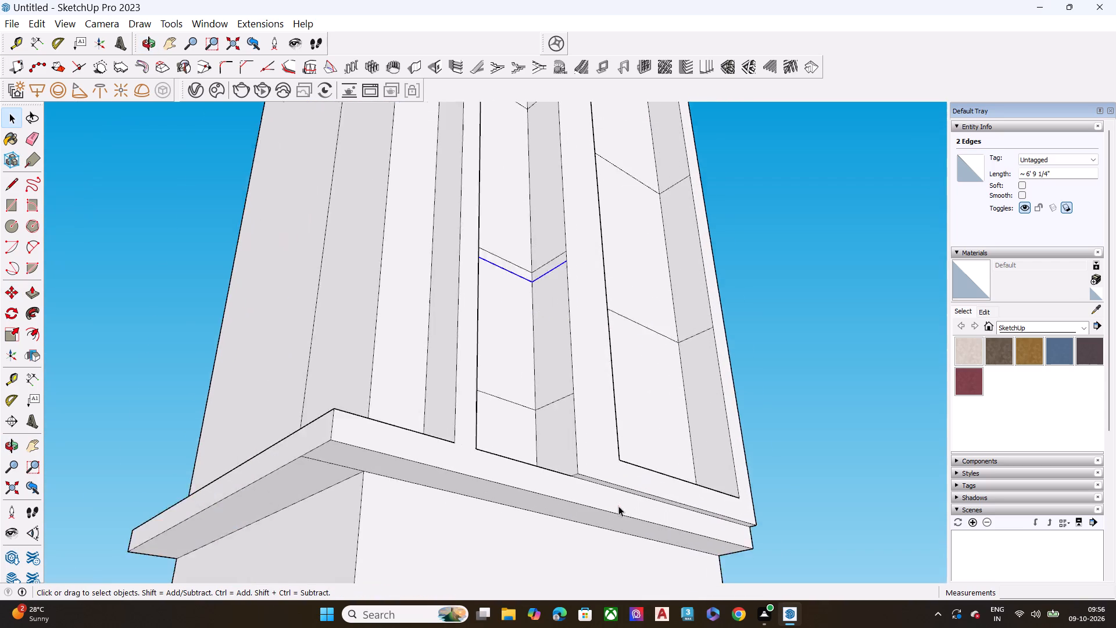
scroll(618, 506, up, 2)
middle_drag(592, 481, 632, 464)
scroll(618, 486, up, 6)
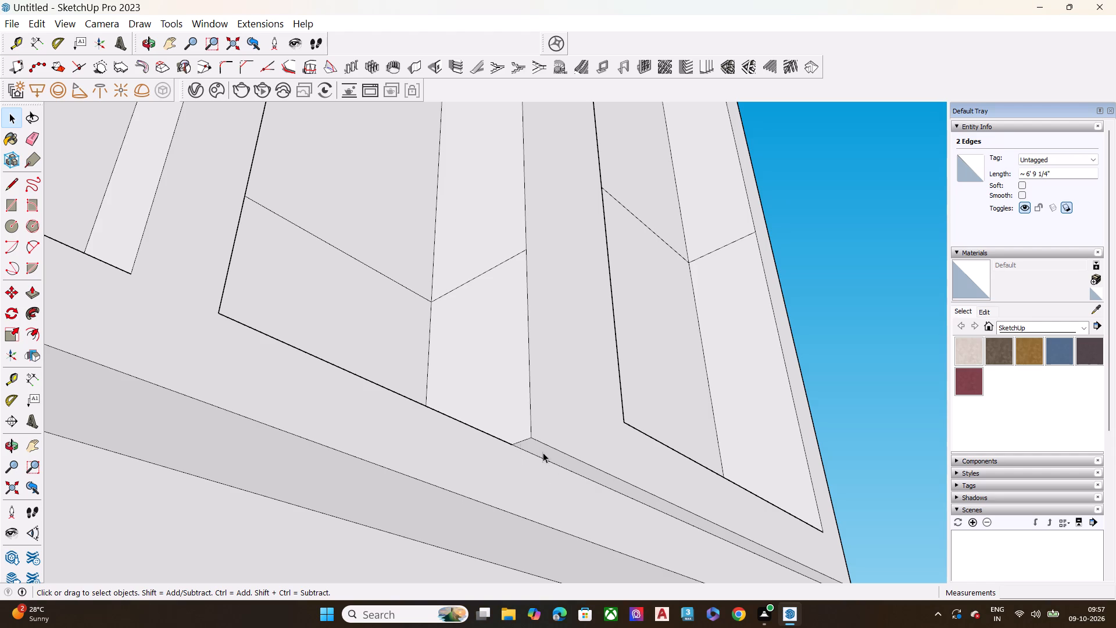
middle_drag(548, 455, 365, 454)
scroll(402, 421, down, 8)
middle_drag(648, 454, 534, 455)
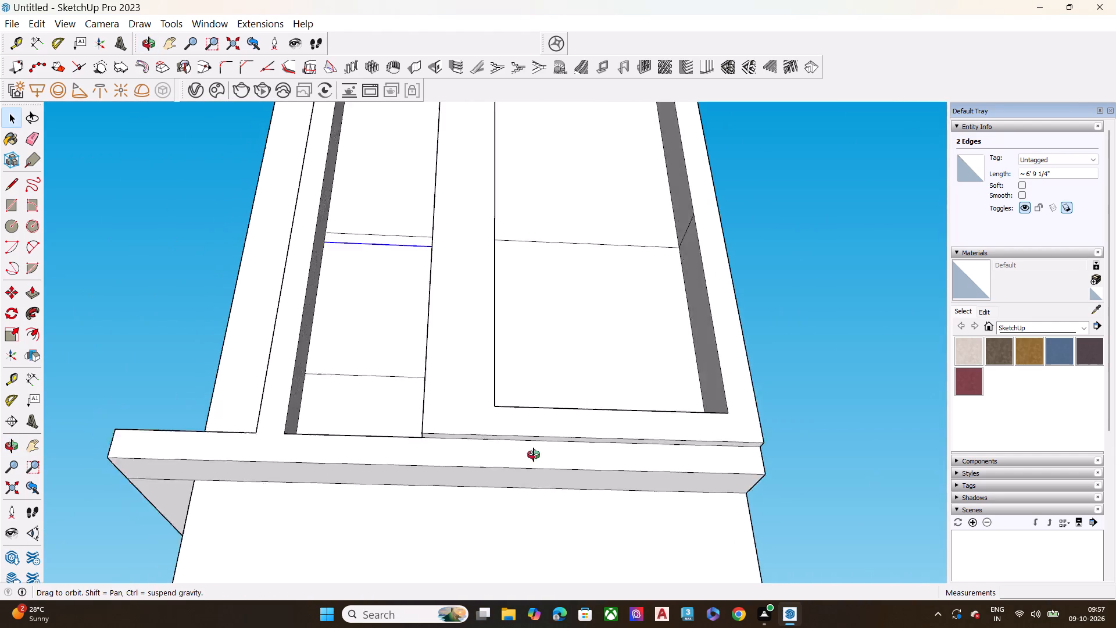
middle_drag(534, 455, 252, 491)
scroll(666, 421, up, 6)
middle_drag(692, 414, 599, 490)
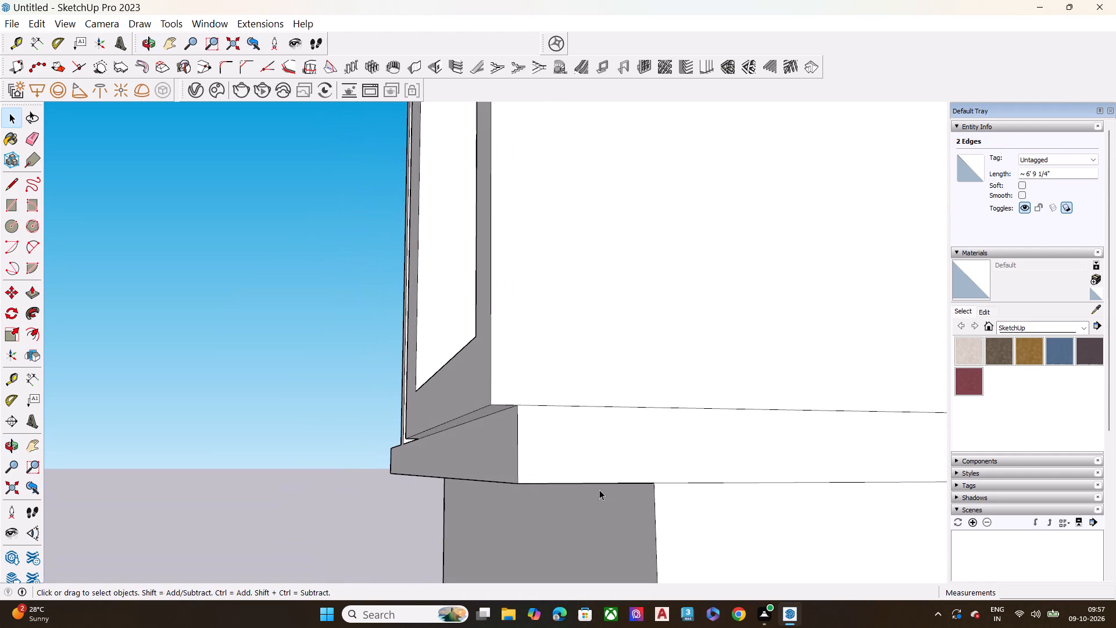
key(l)
click(652, 483)
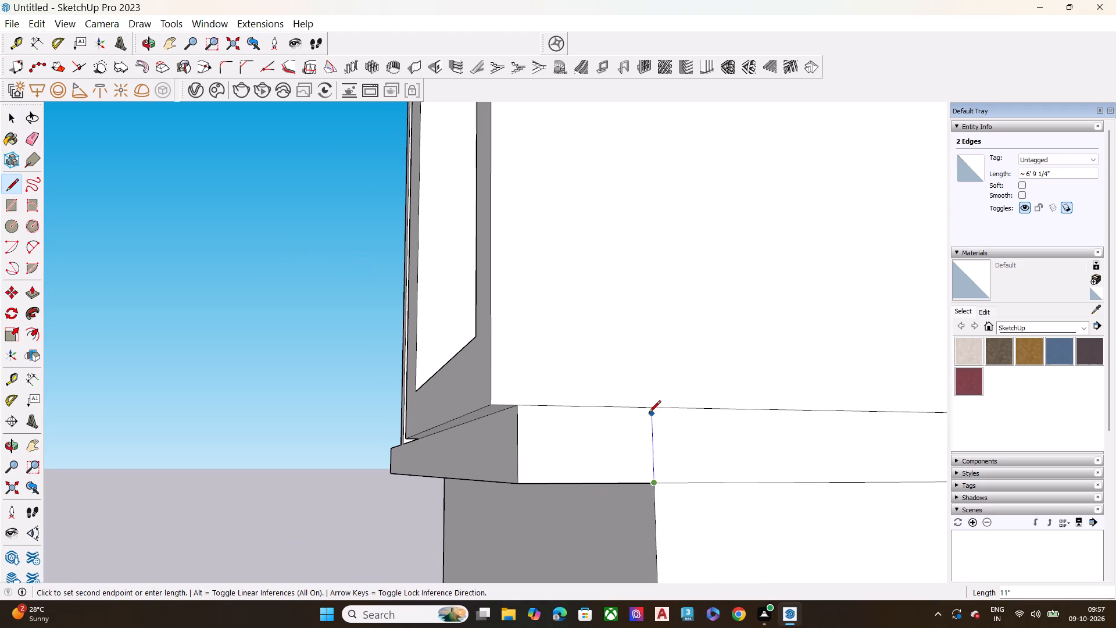
click(652, 409)
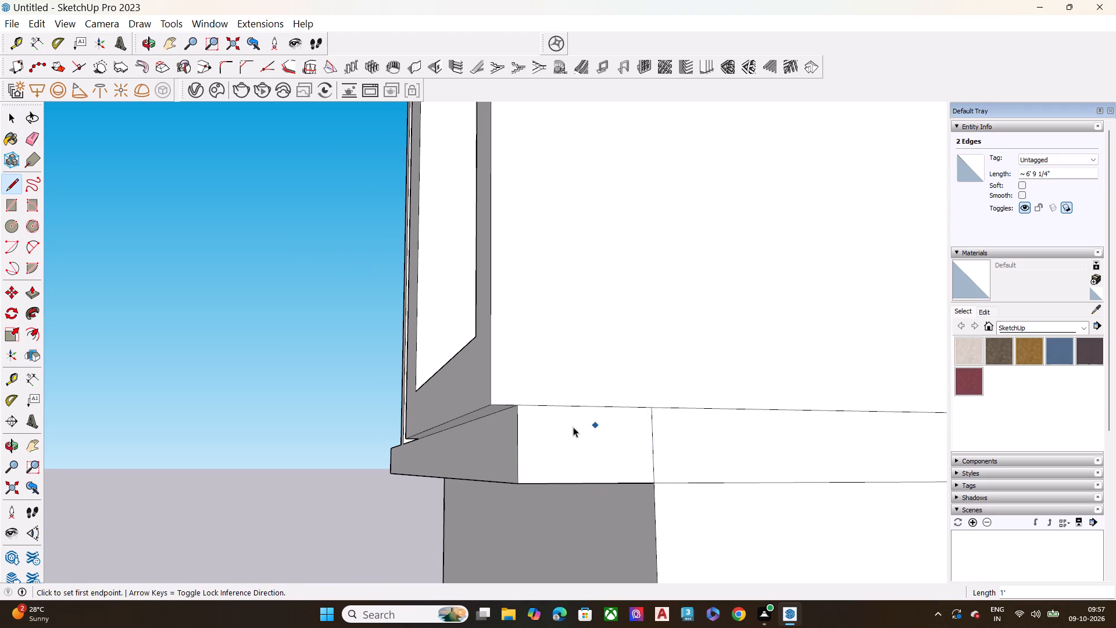
Push the marked ledge end face back beneath the wide recessed bay as far as the narrow bay's edge.
key(space)
middle_drag(501, 428, 674, 427)
click(722, 437)
key(p)
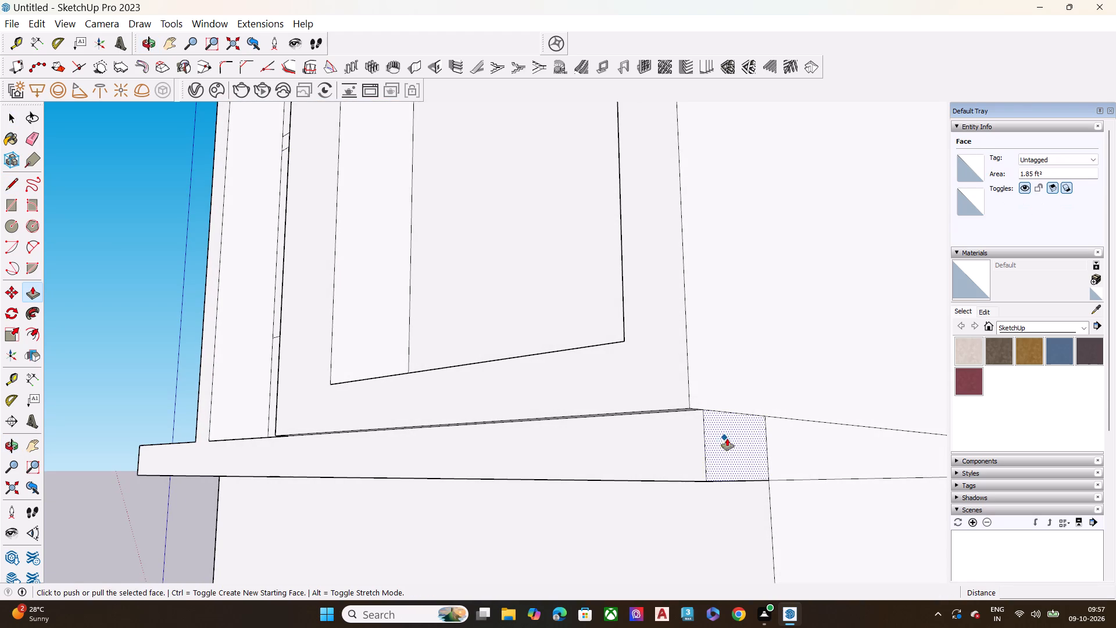
click(728, 440)
middle_drag(253, 456, 554, 497)
scroll(389, 458, down, 1)
scroll(494, 483, up, 2)
click(499, 462)
key(space)
Delete the leftover horizontal edges below the wide bay, one at its base and one on the lower wall.
middle_drag(523, 476, 498, 415)
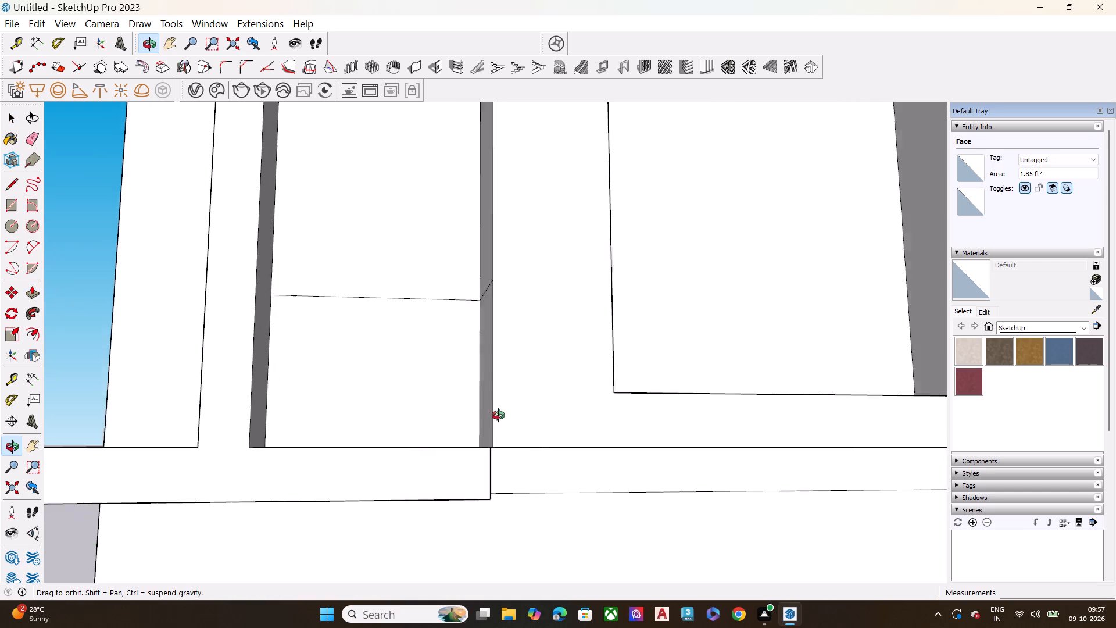
middle_drag(498, 415, 438, 366)
scroll(358, 379, down, 7)
middle_drag(472, 391, 495, 314)
scroll(496, 313, up, 1)
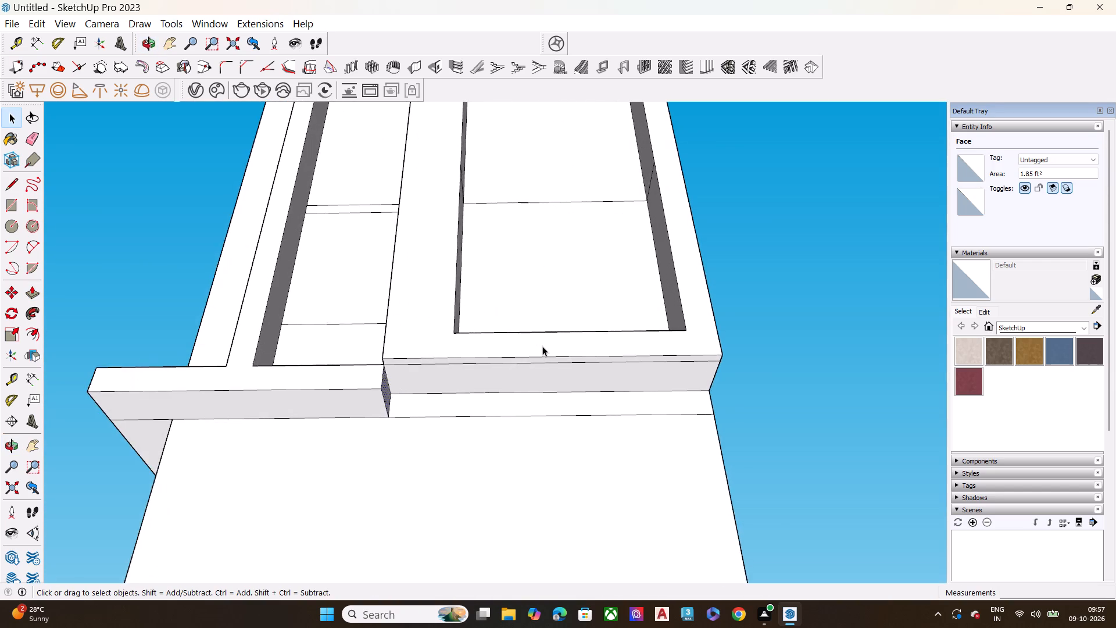
scroll(542, 346, up, 1)
scroll(542, 346, down, 1)
scroll(542, 346, up, 2)
click(543, 366)
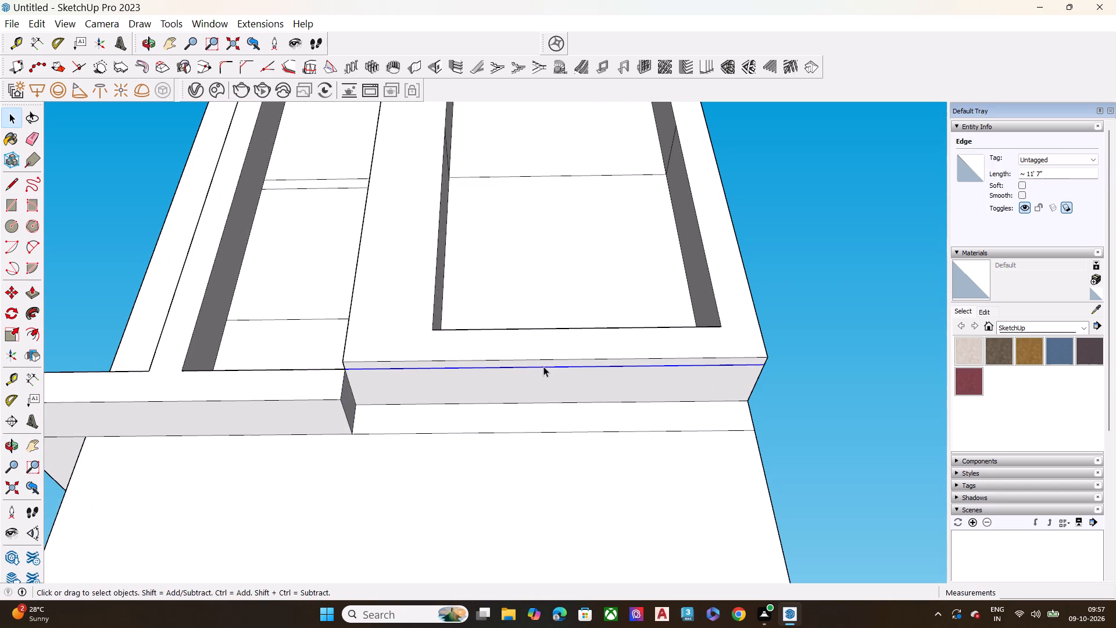
key(Delete)
click(538, 431)
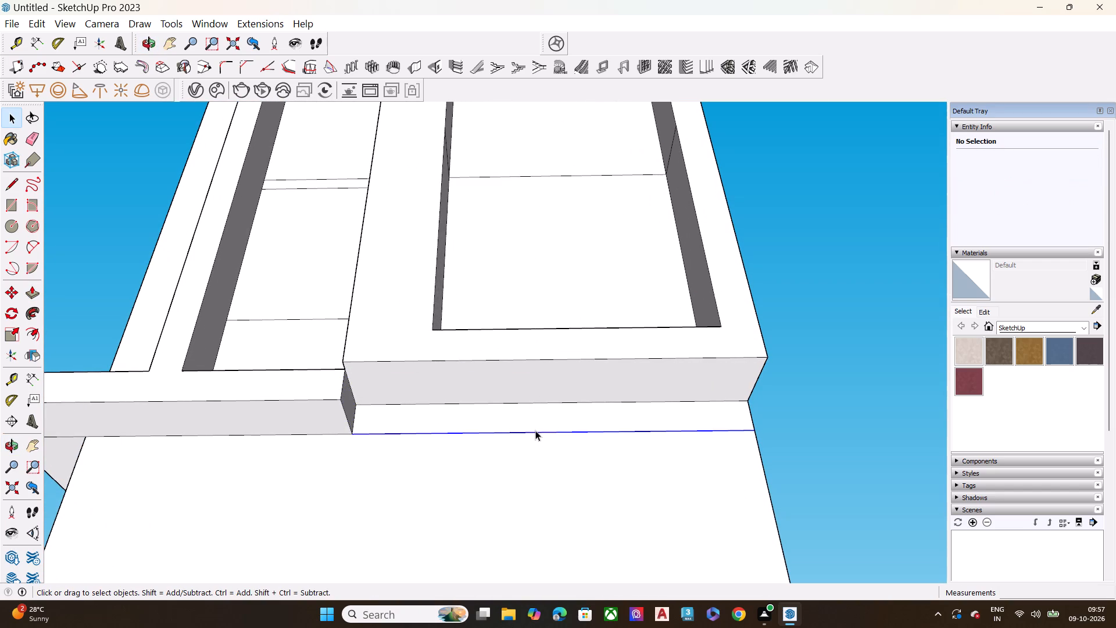
key(Delete)
Extend the underside of the projecting wide bay down to the level of the adjoining ledge's underside.
middle_drag(807, 426, 449, 501)
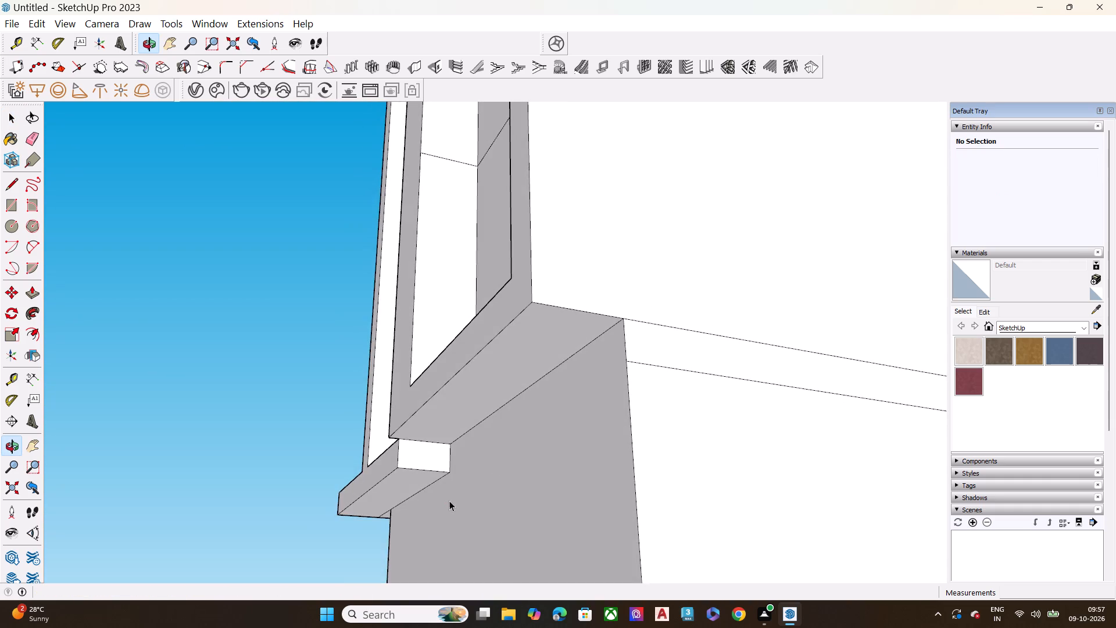
scroll(565, 403, up, 4)
scroll(578, 389, down, 6)
middle_drag(515, 398, 588, 398)
click(584, 384)
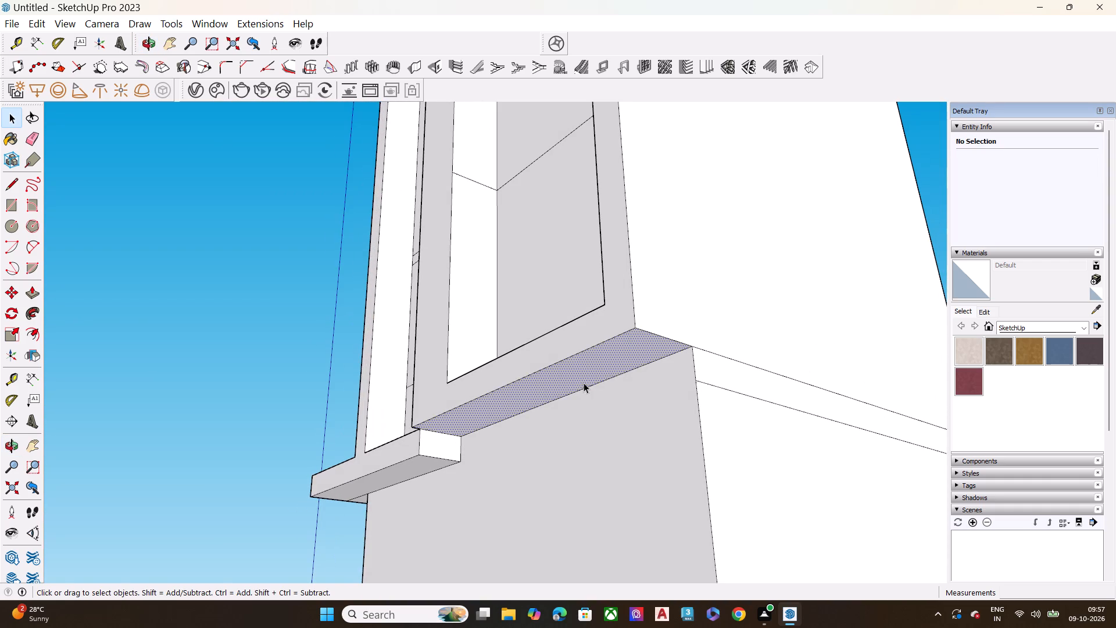
key(p)
click(584, 374)
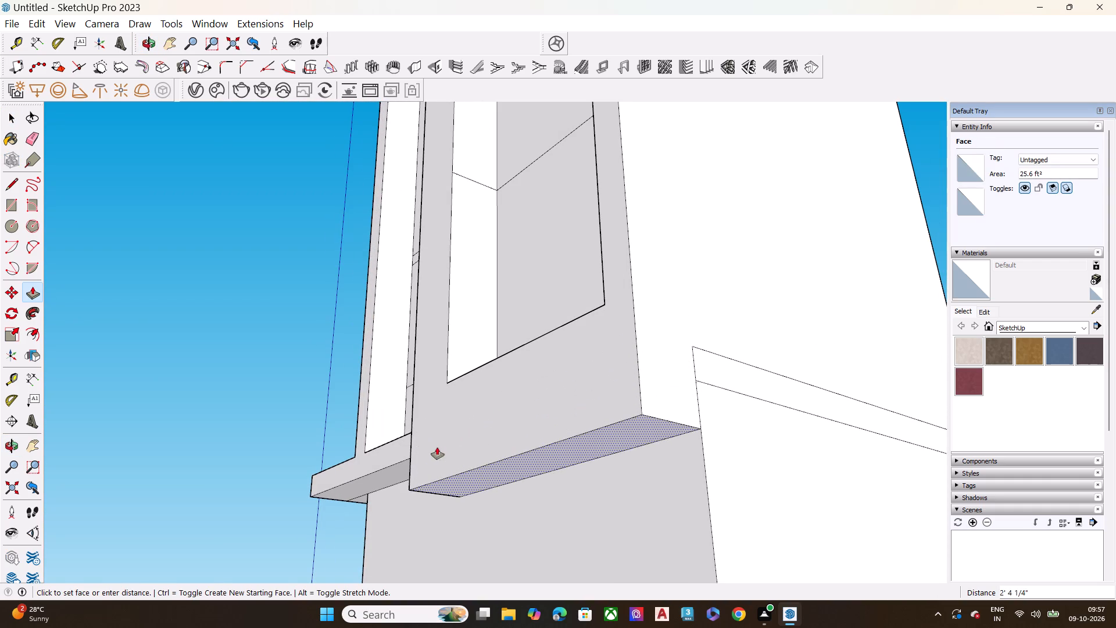
middle_drag(410, 449, 1068, 523)
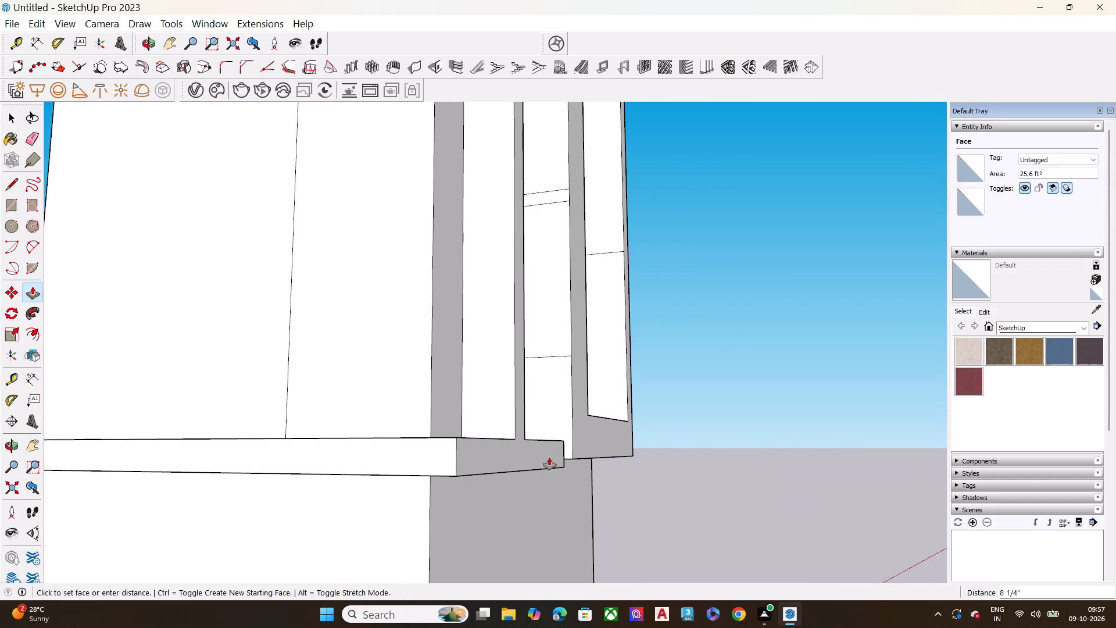
click(567, 463)
key(space)
Pull the lowest panel of the narrow recessed bay outward 3 3/4".
middle_drag(593, 454, 624, 270)
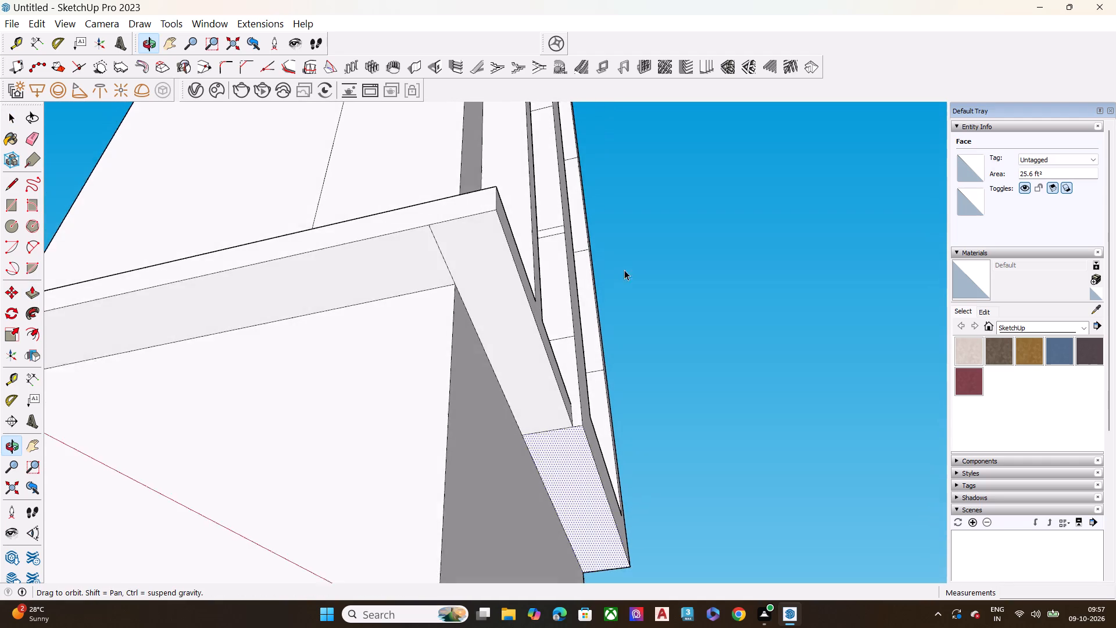
scroll(597, 470, up, 6)
scroll(524, 438, down, 4)
middle_drag(604, 413, 391, 627)
middle_drag(636, 366, 637, 372)
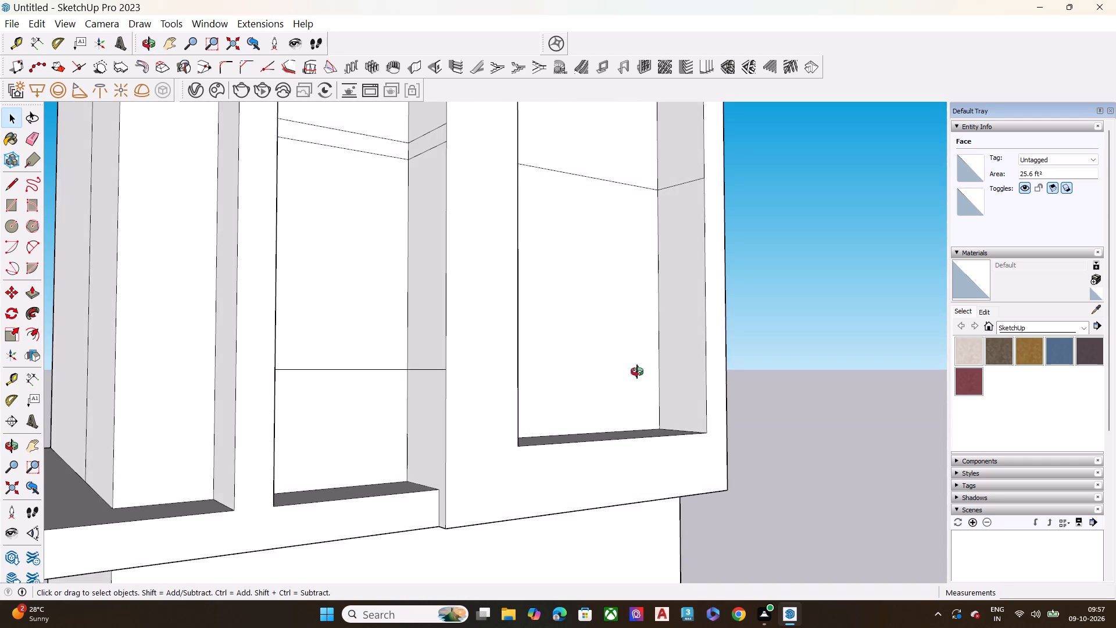
middle_drag(637, 372, 489, 565)
middle_drag(509, 469, 664, 312)
scroll(336, 376, up, 3)
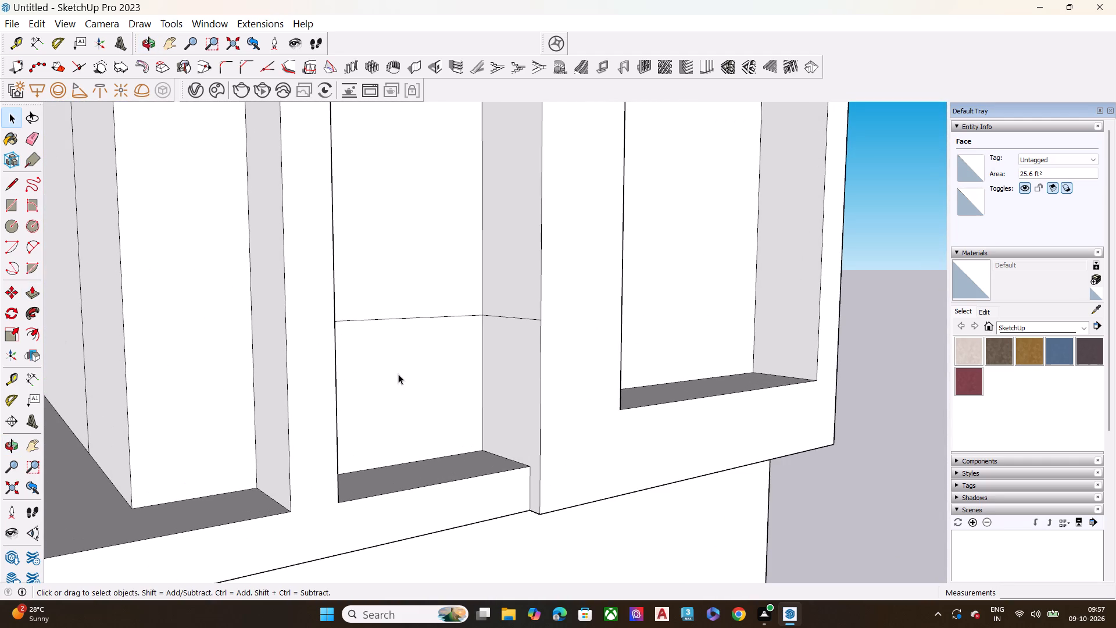
click(411, 381)
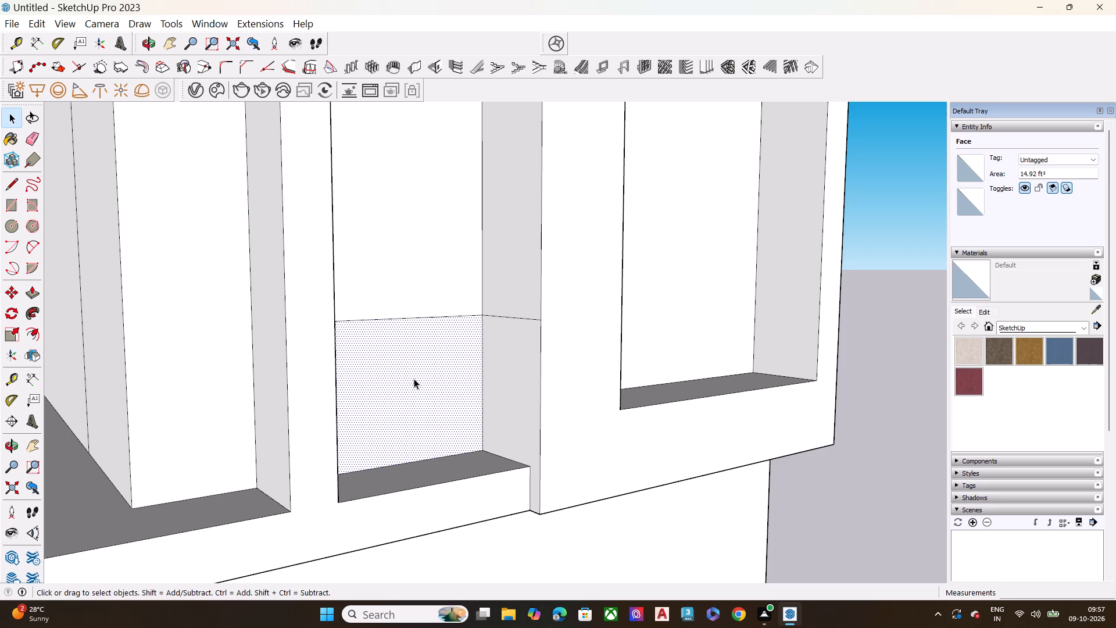
key(p)
click(415, 379)
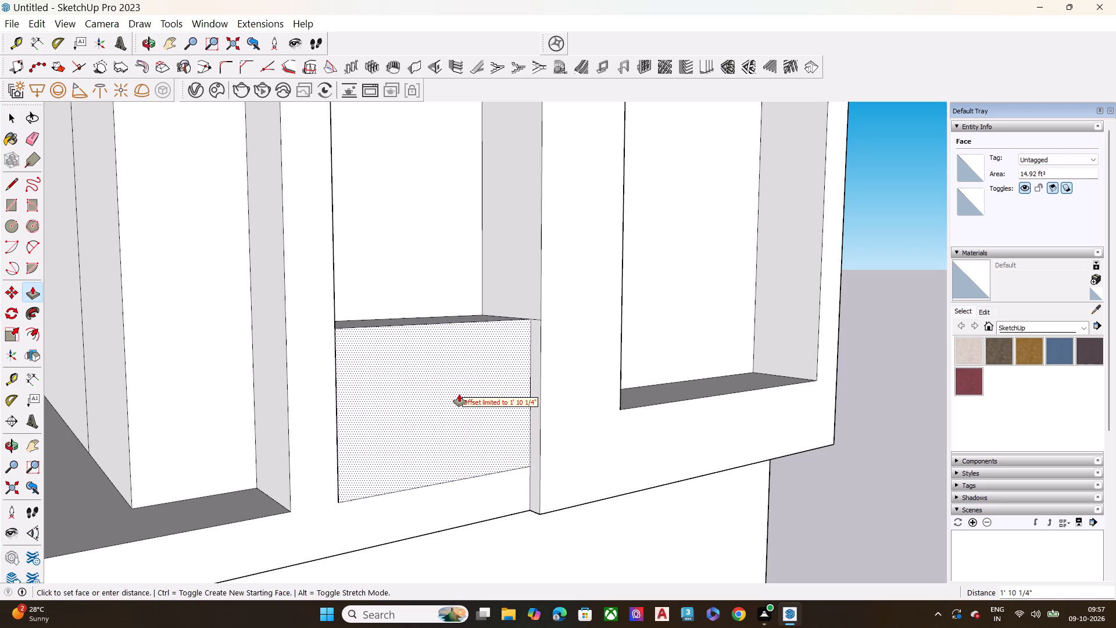
click(421, 386)
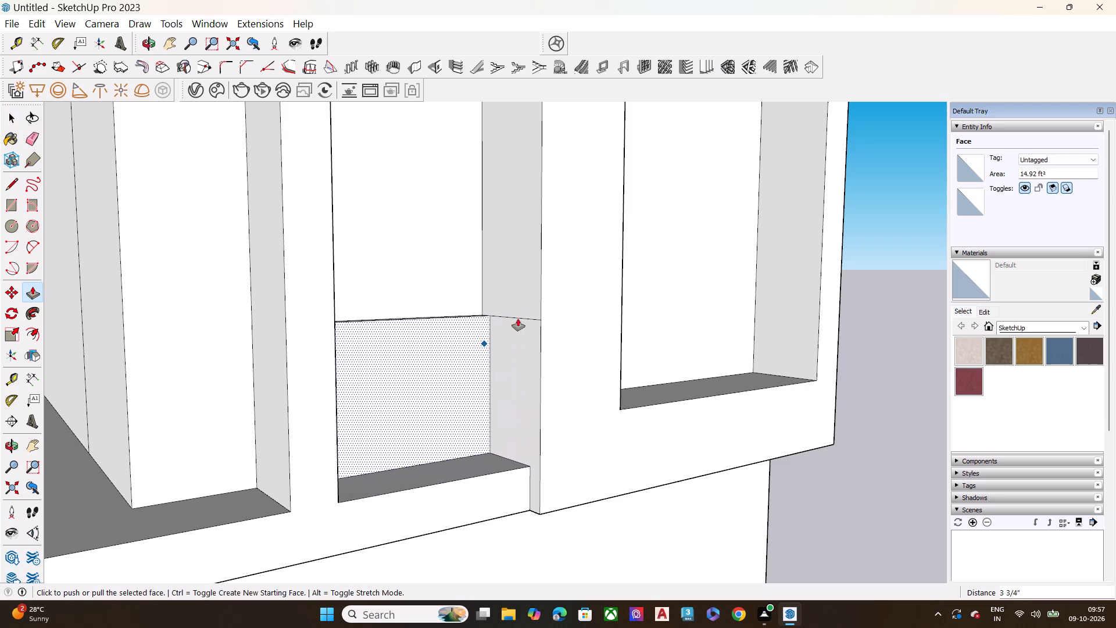
key(space)
Delete the leftover division edge on the narrow bay's side return beside the top of the lowest panel.
scroll(498, 318, up, 7)
middle_drag(463, 322, 520, 372)
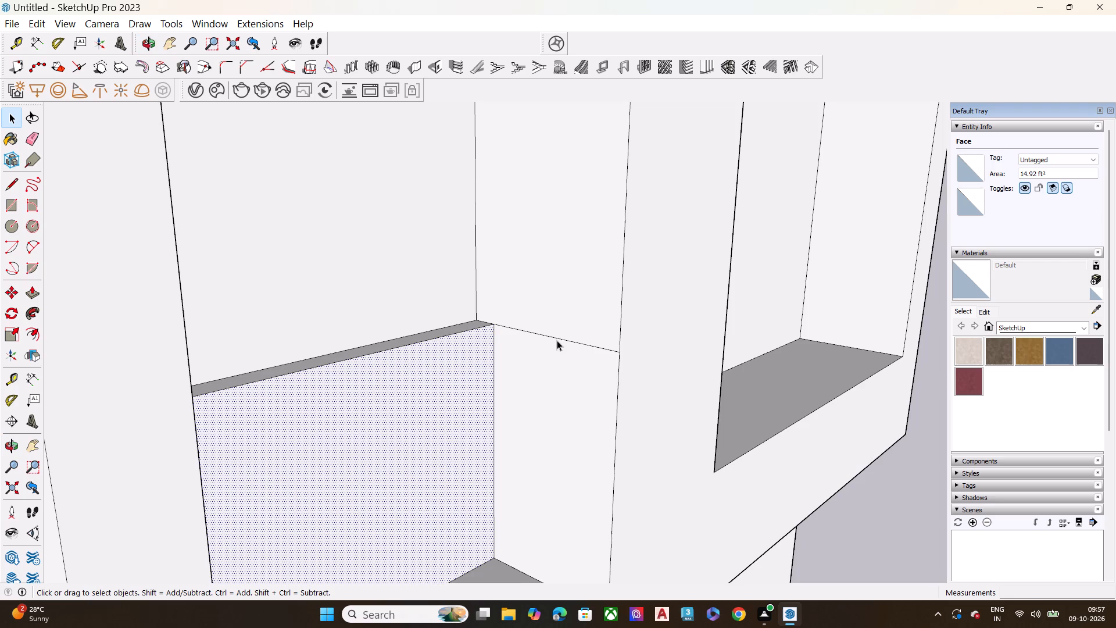
click(558, 338)
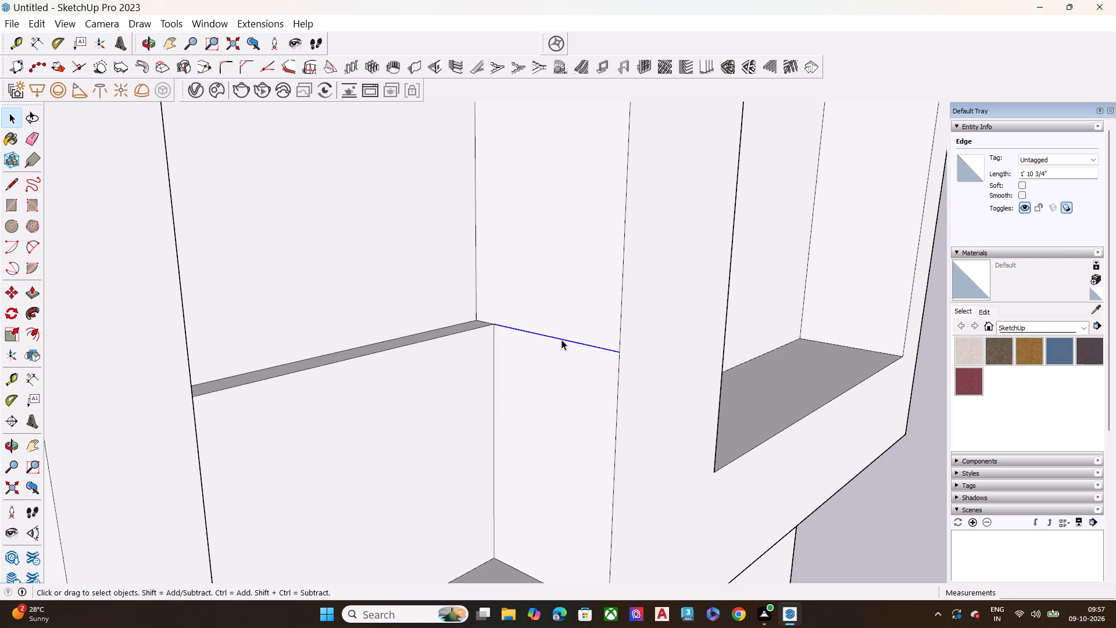
key(Delete)
Delete the lower of the two closely spaced division lines in the narrow bay, including its side return.
scroll(457, 338, down, 7)
middle_drag(463, 391, 345, 342)
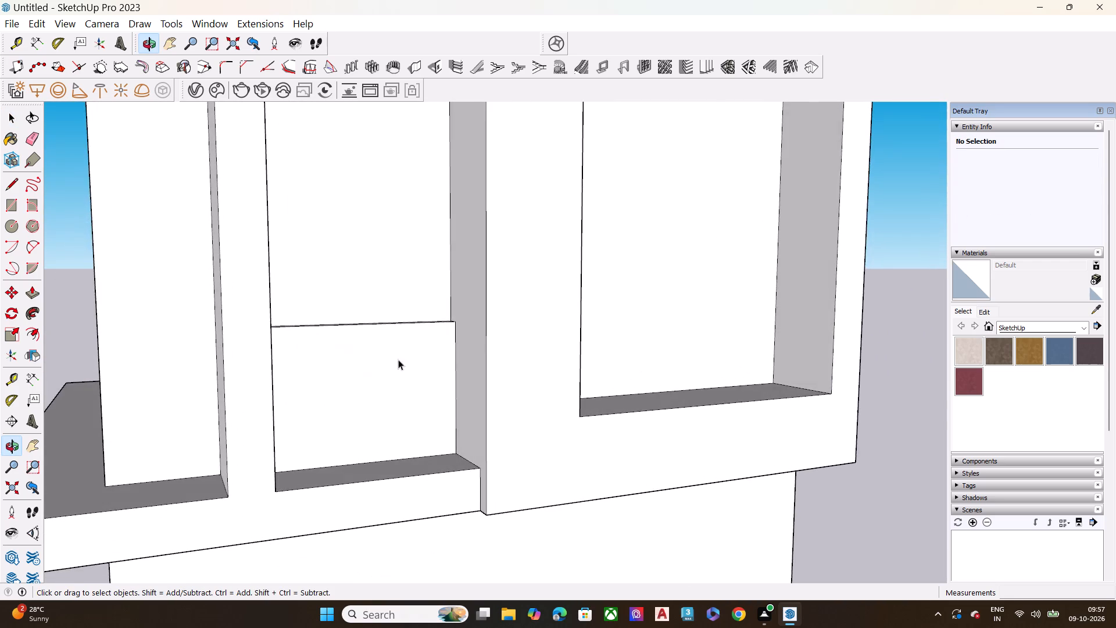
scroll(437, 407, down, 7)
scroll(412, 275, up, 7)
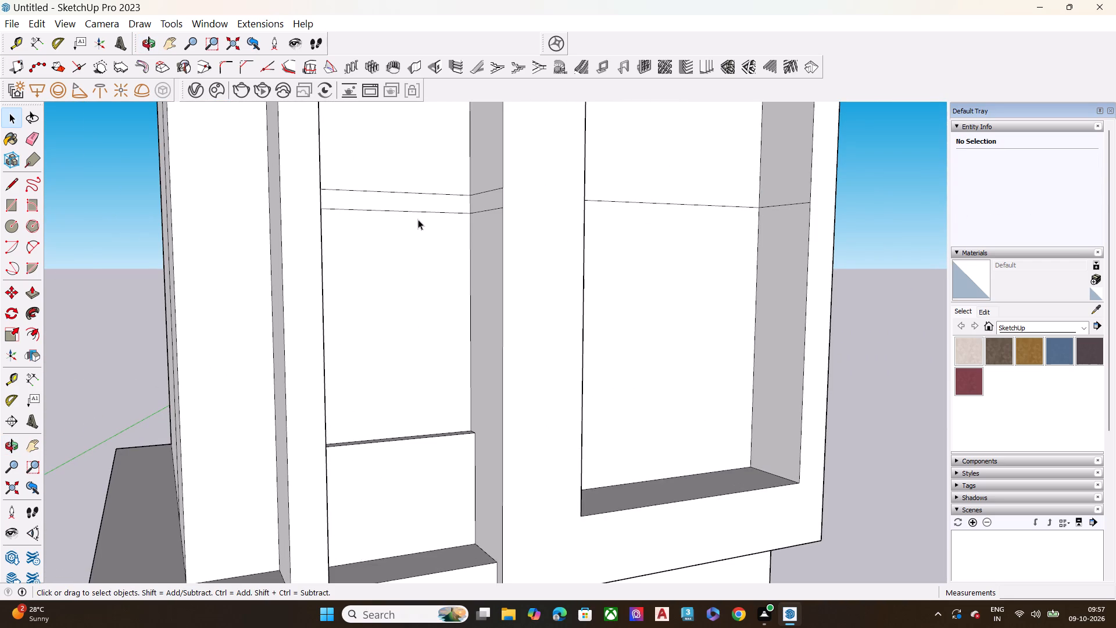
scroll(452, 468, up, 4)
middle_drag(414, 431, 434, 509)
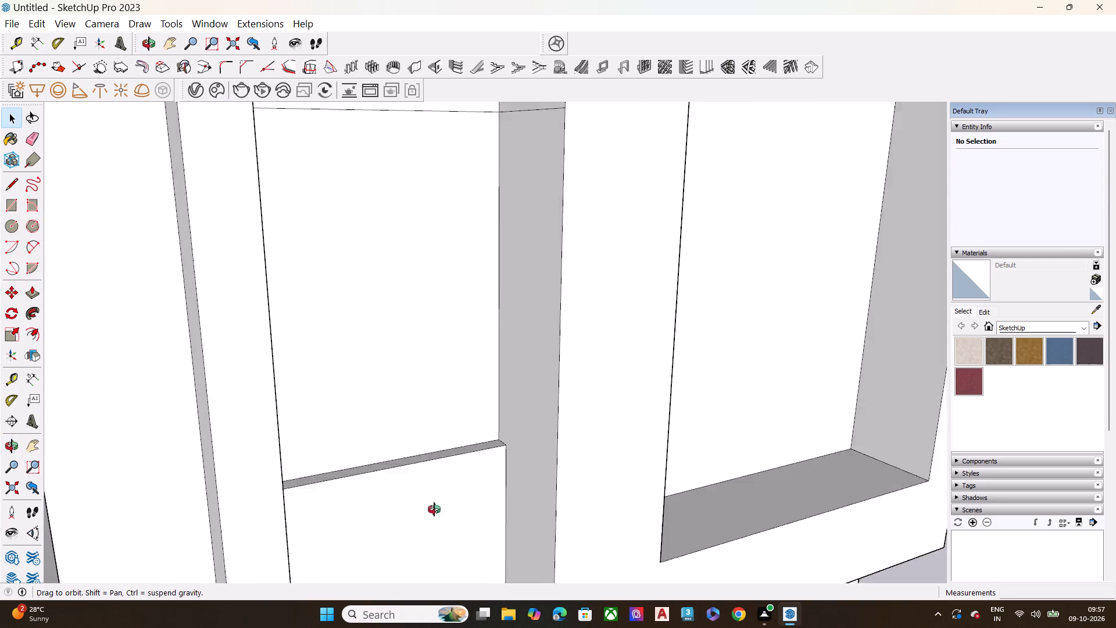
middle_drag(434, 509, 435, 560)
scroll(419, 429, down, 2)
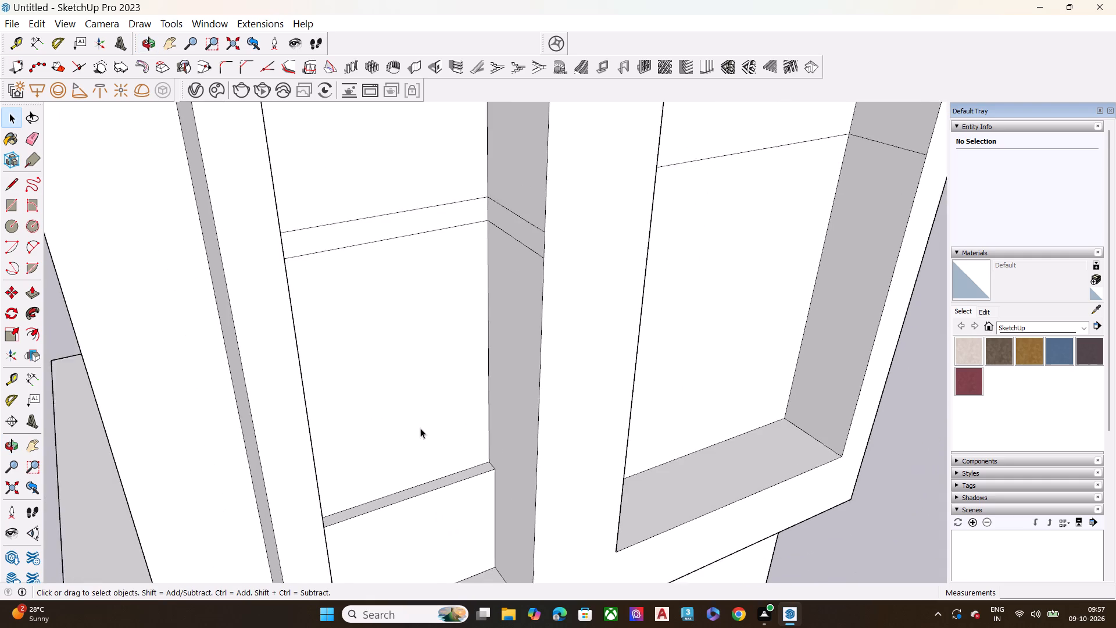
scroll(420, 428, down, 1)
click(514, 266)
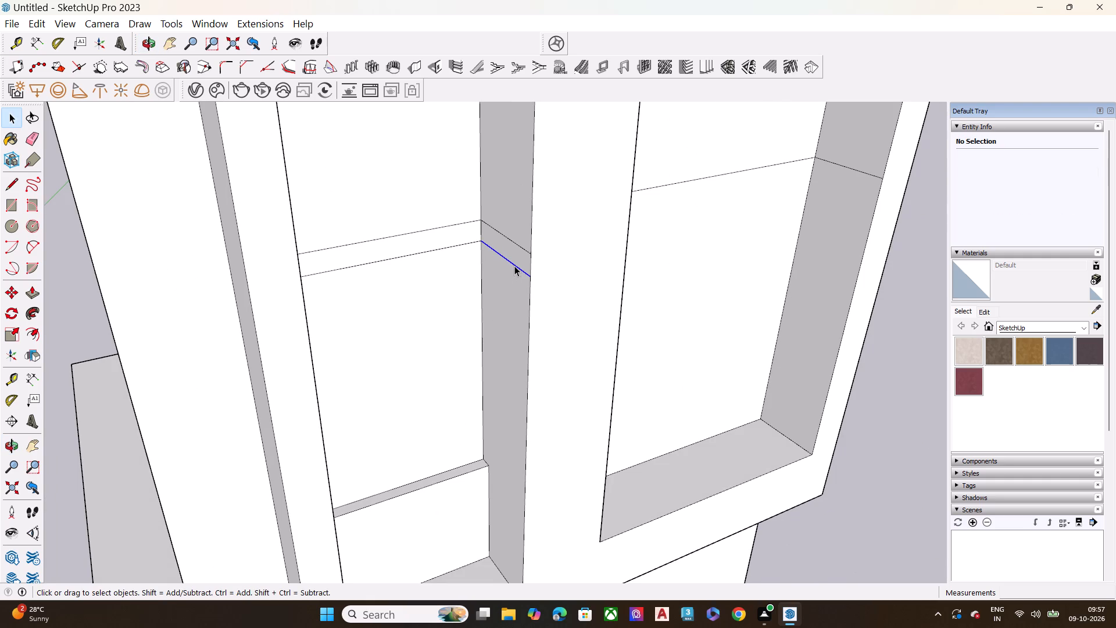
key(Delete)
key(Delete)
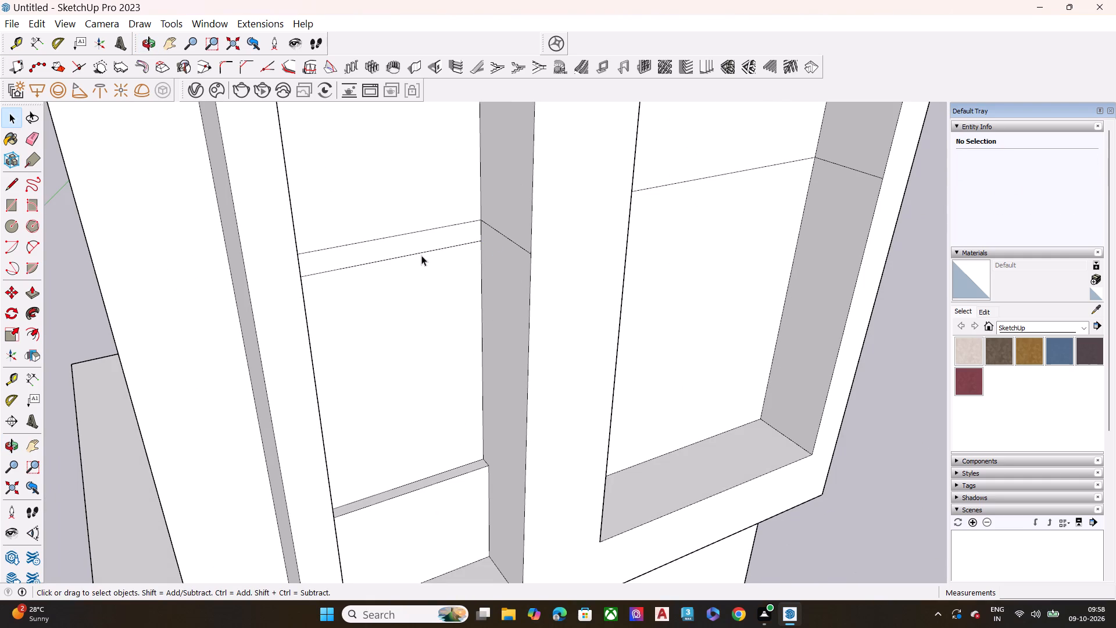
click(421, 251)
click(425, 251)
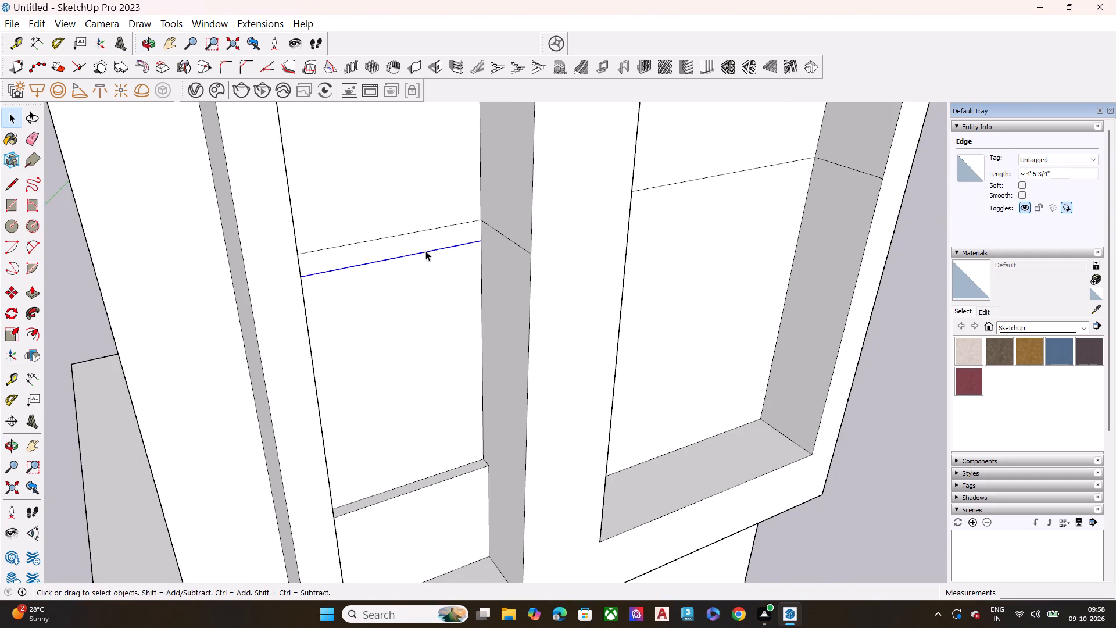
key(Delete)
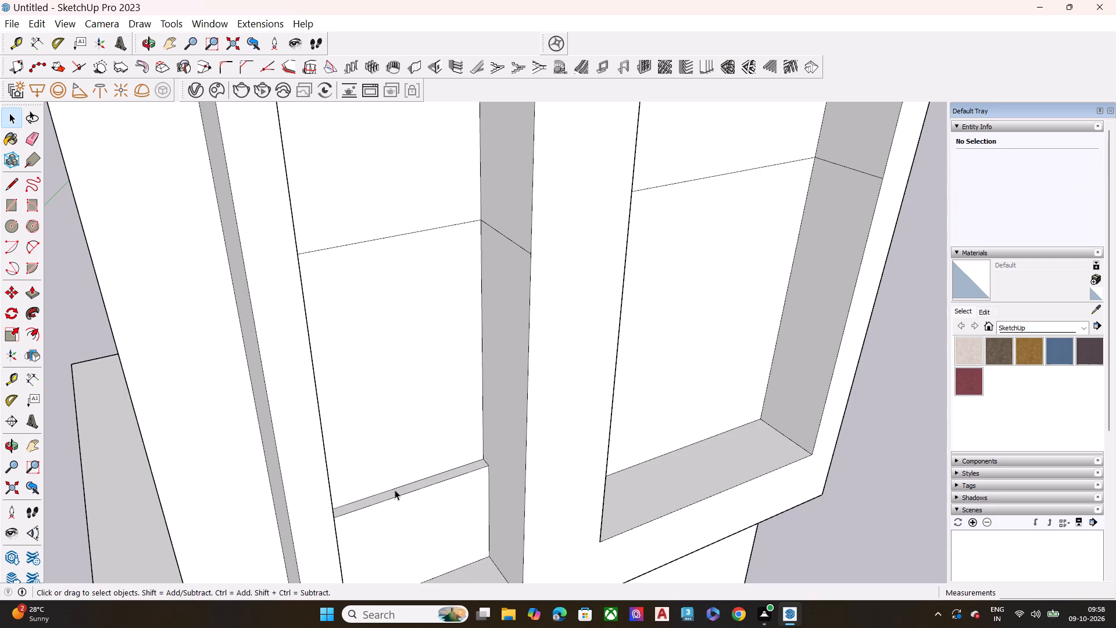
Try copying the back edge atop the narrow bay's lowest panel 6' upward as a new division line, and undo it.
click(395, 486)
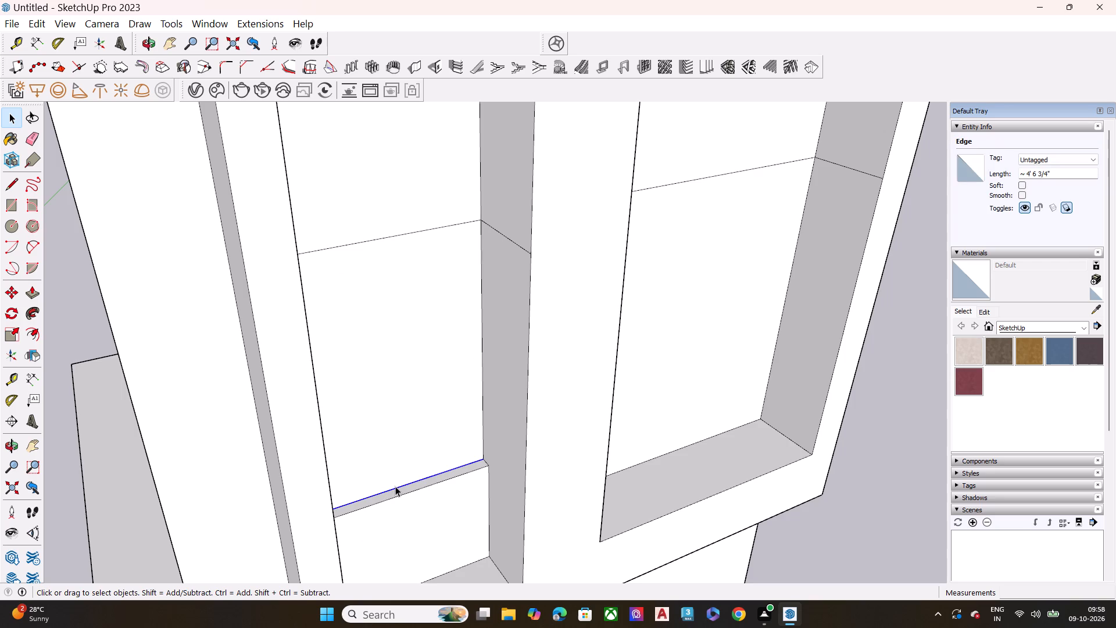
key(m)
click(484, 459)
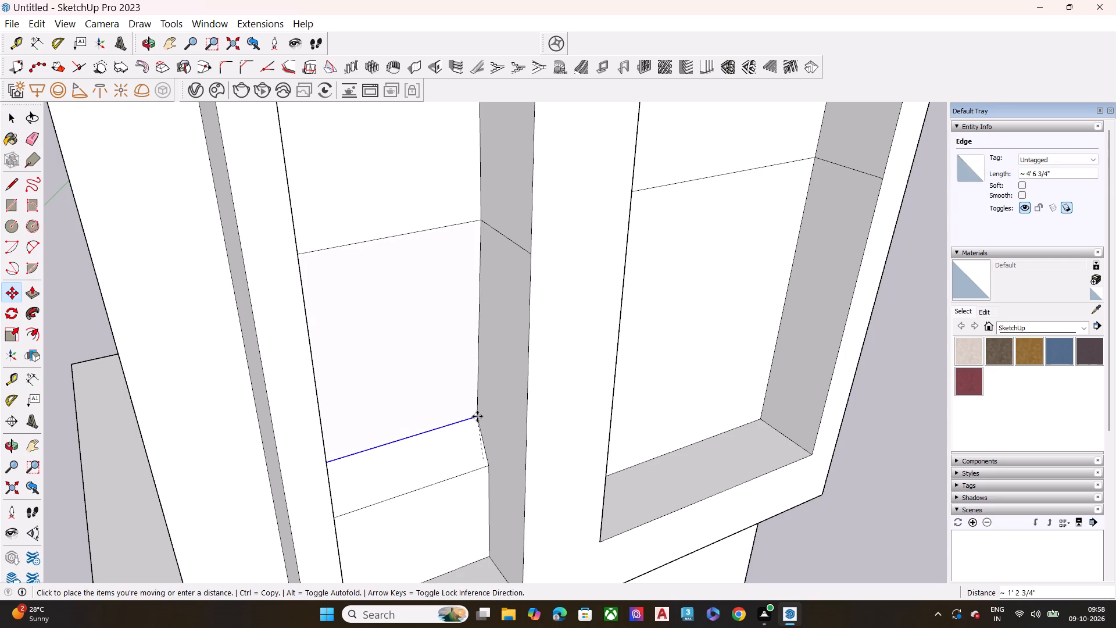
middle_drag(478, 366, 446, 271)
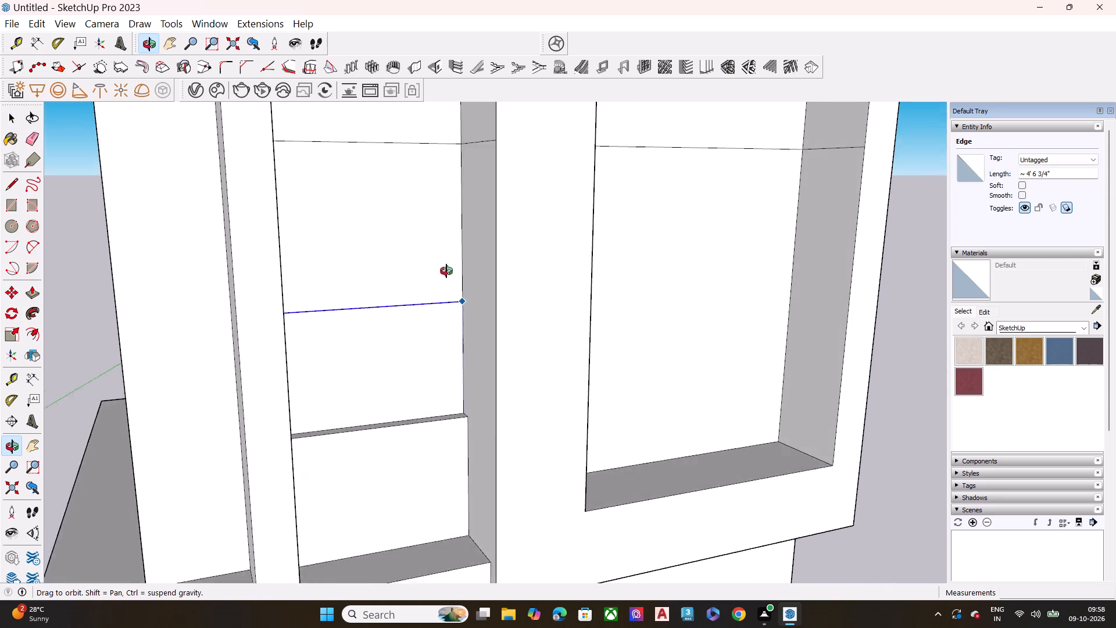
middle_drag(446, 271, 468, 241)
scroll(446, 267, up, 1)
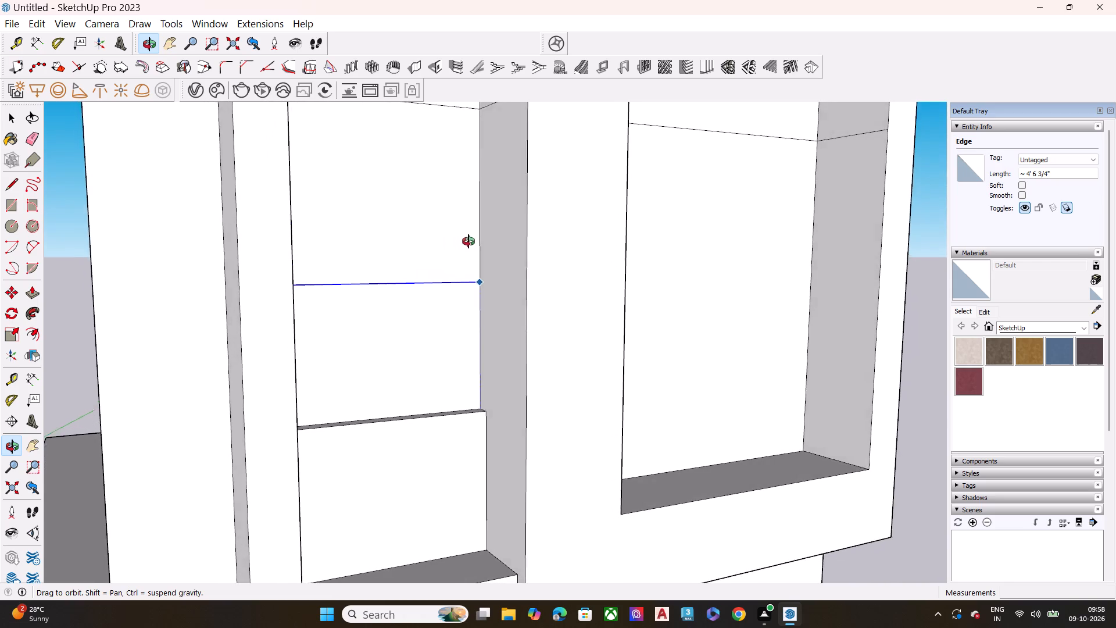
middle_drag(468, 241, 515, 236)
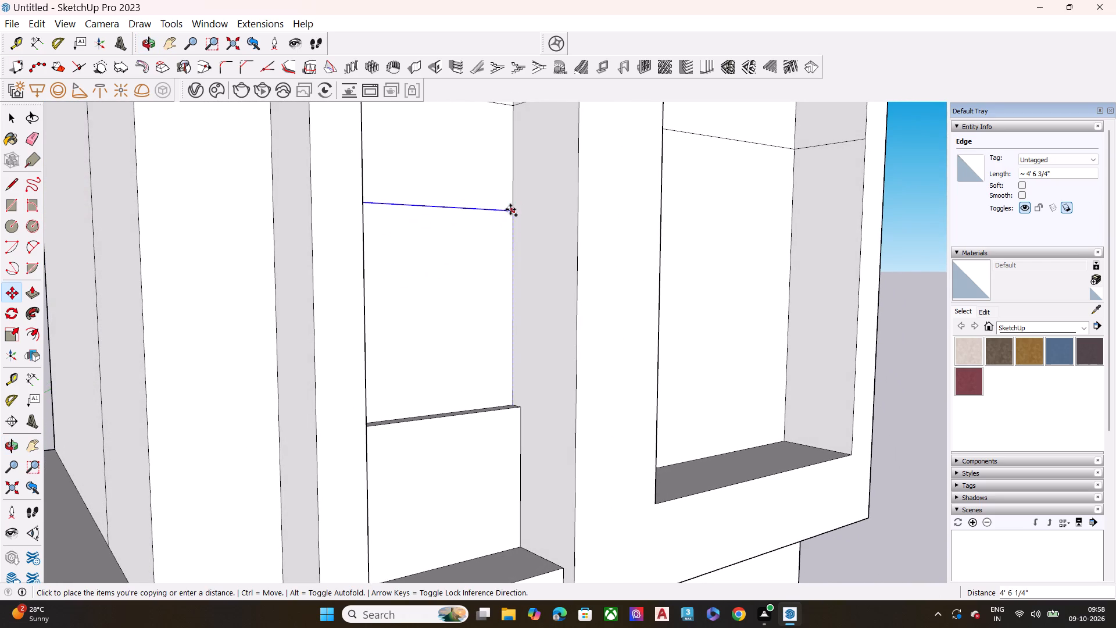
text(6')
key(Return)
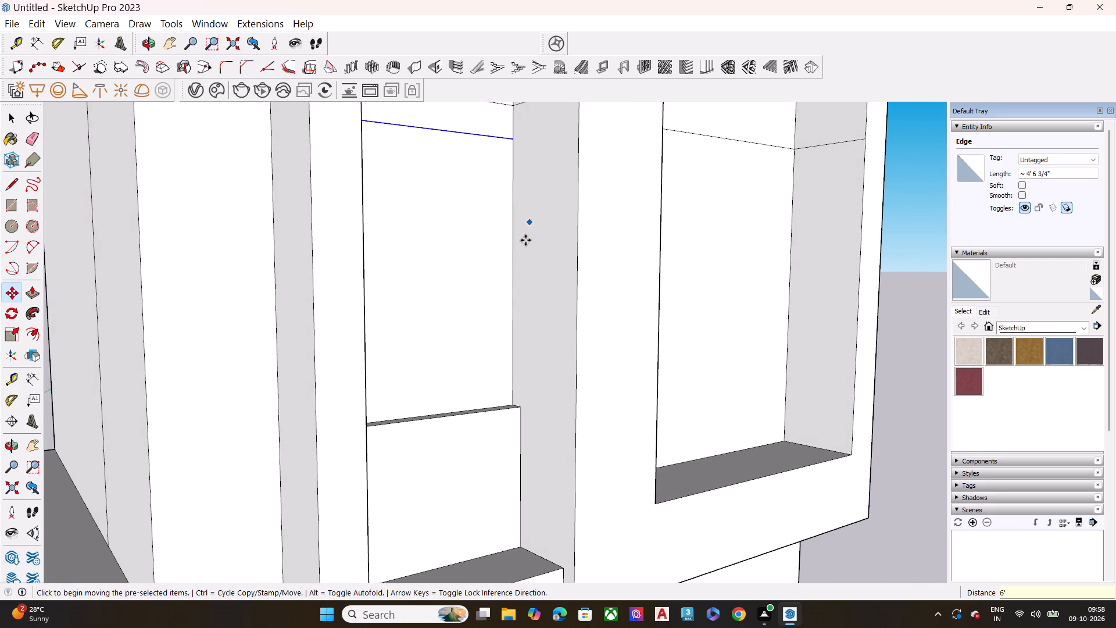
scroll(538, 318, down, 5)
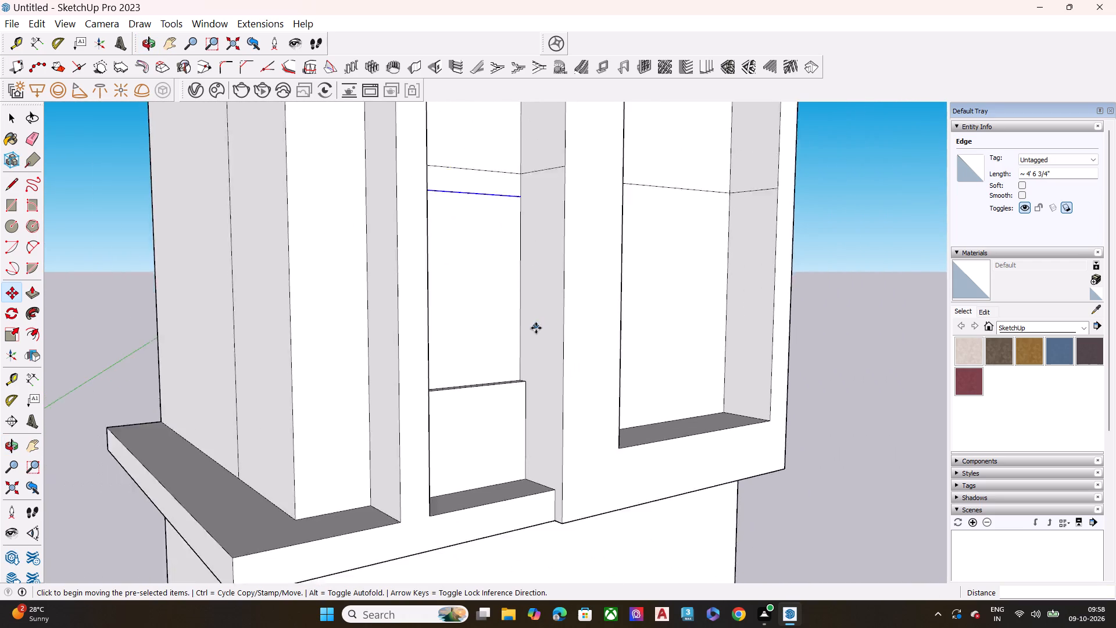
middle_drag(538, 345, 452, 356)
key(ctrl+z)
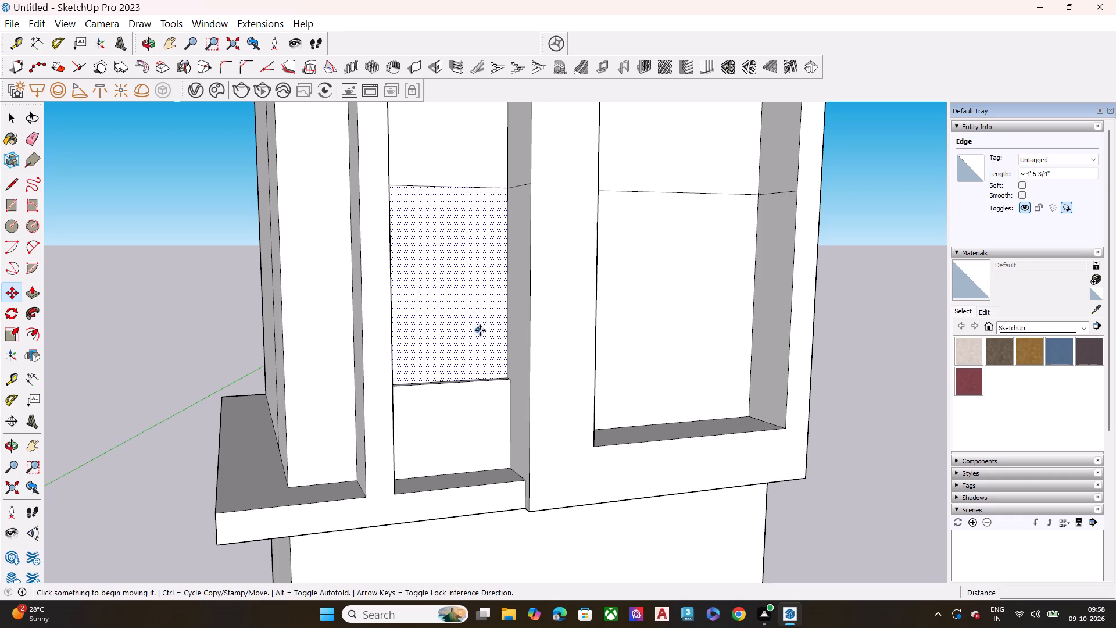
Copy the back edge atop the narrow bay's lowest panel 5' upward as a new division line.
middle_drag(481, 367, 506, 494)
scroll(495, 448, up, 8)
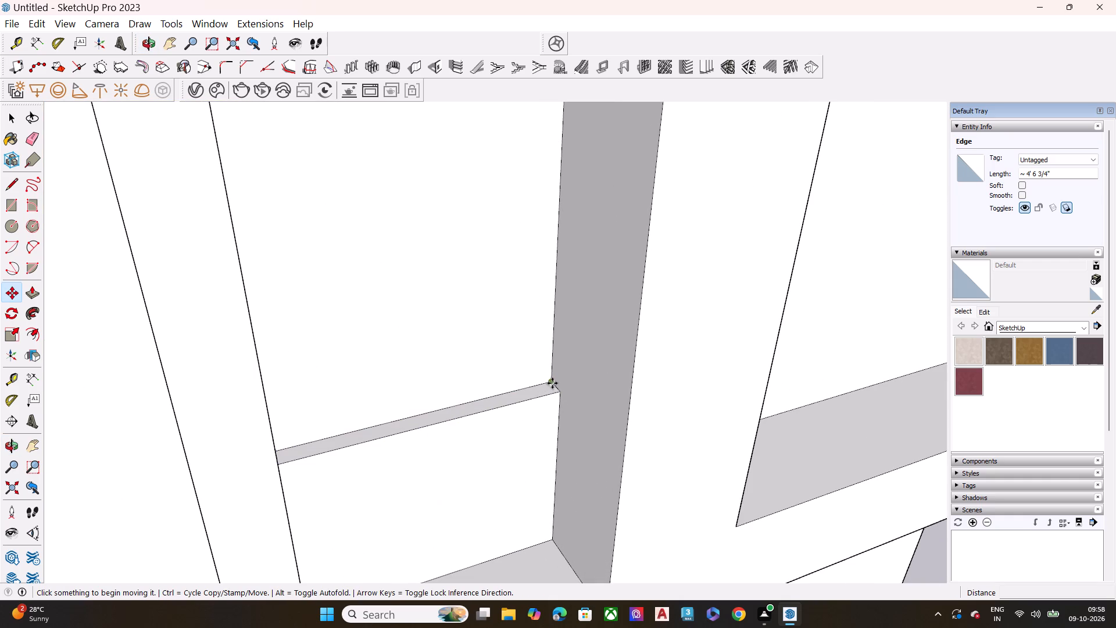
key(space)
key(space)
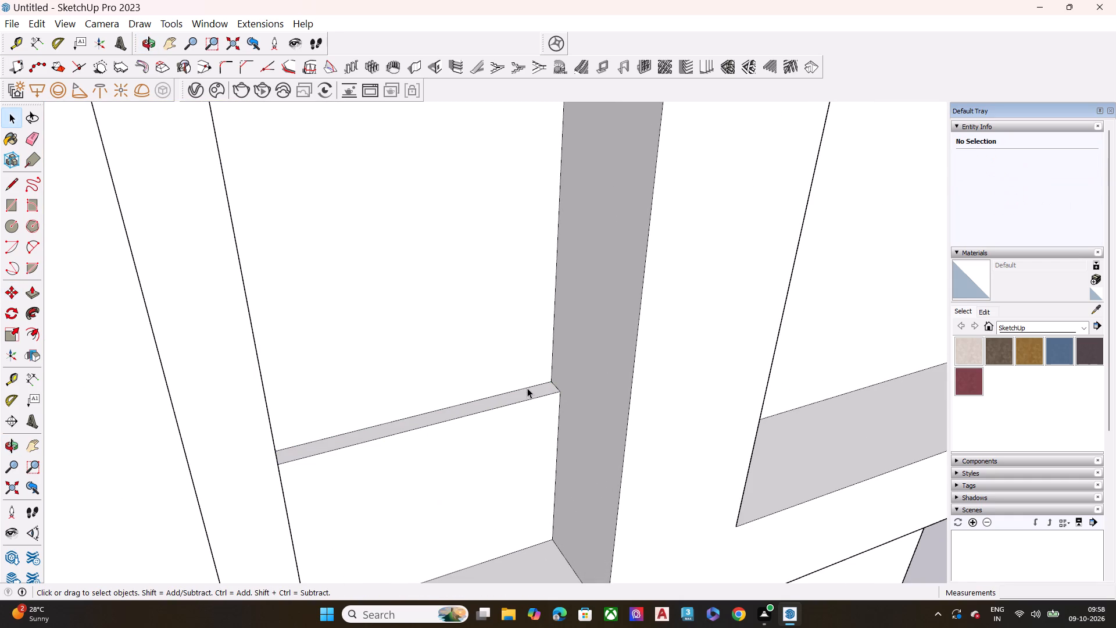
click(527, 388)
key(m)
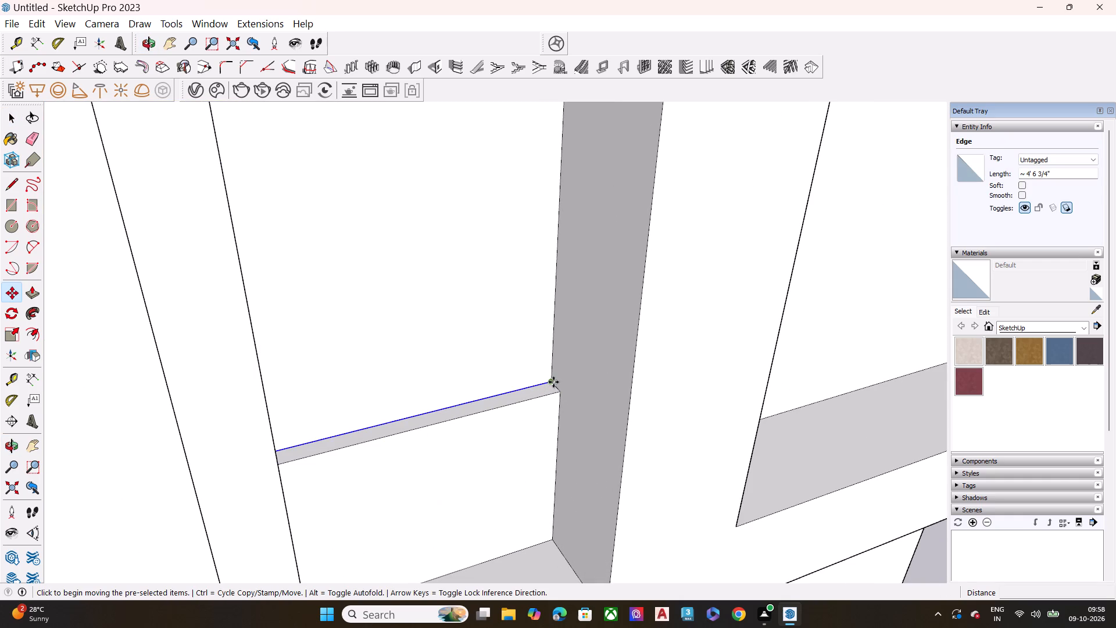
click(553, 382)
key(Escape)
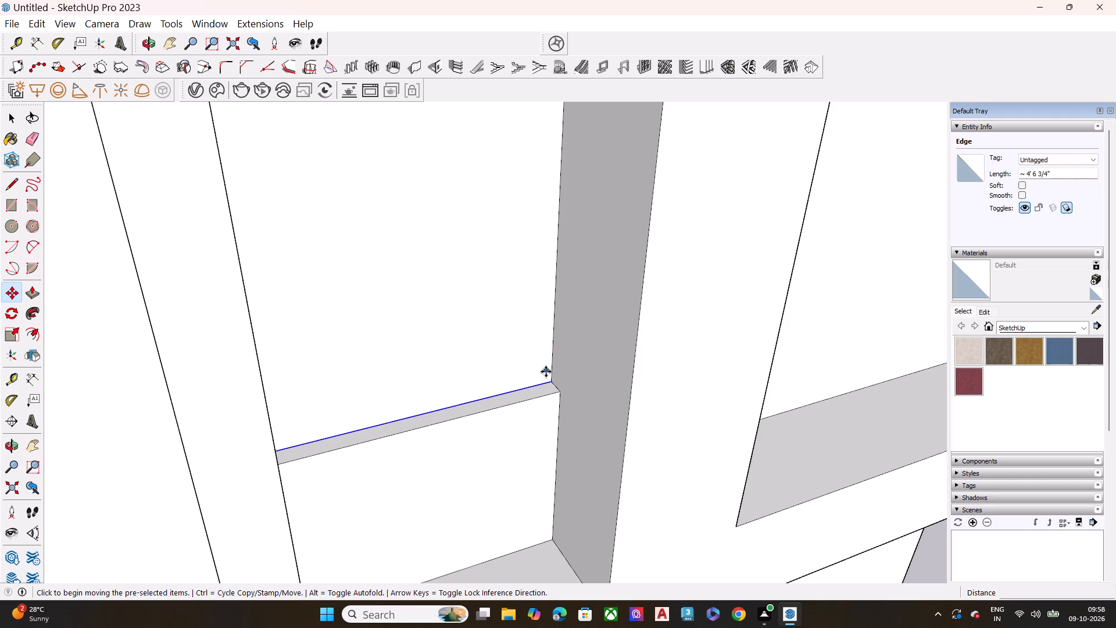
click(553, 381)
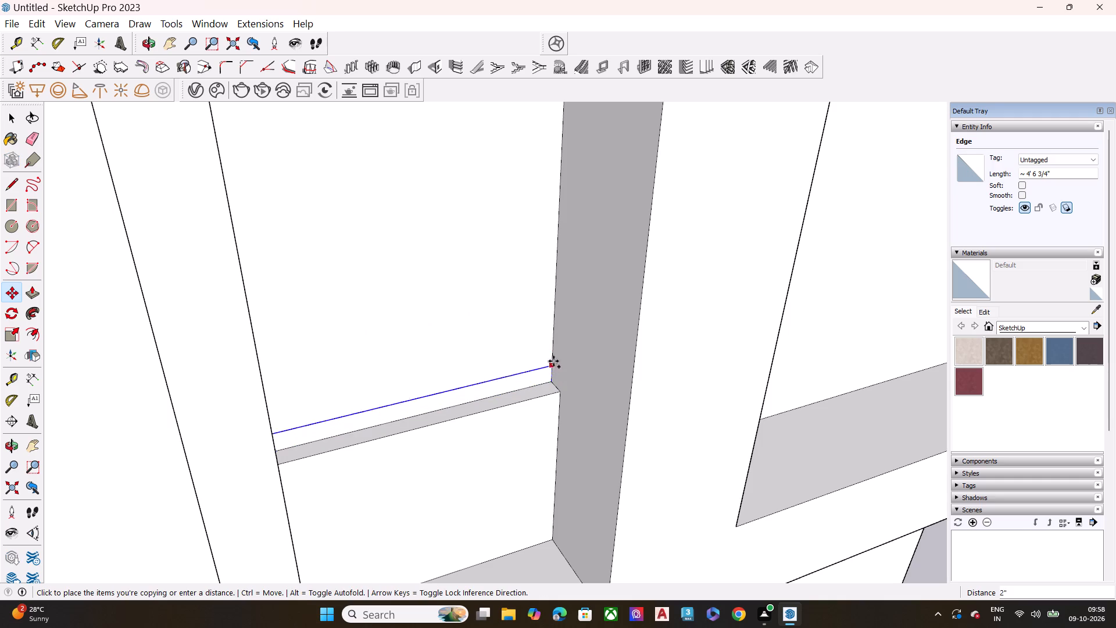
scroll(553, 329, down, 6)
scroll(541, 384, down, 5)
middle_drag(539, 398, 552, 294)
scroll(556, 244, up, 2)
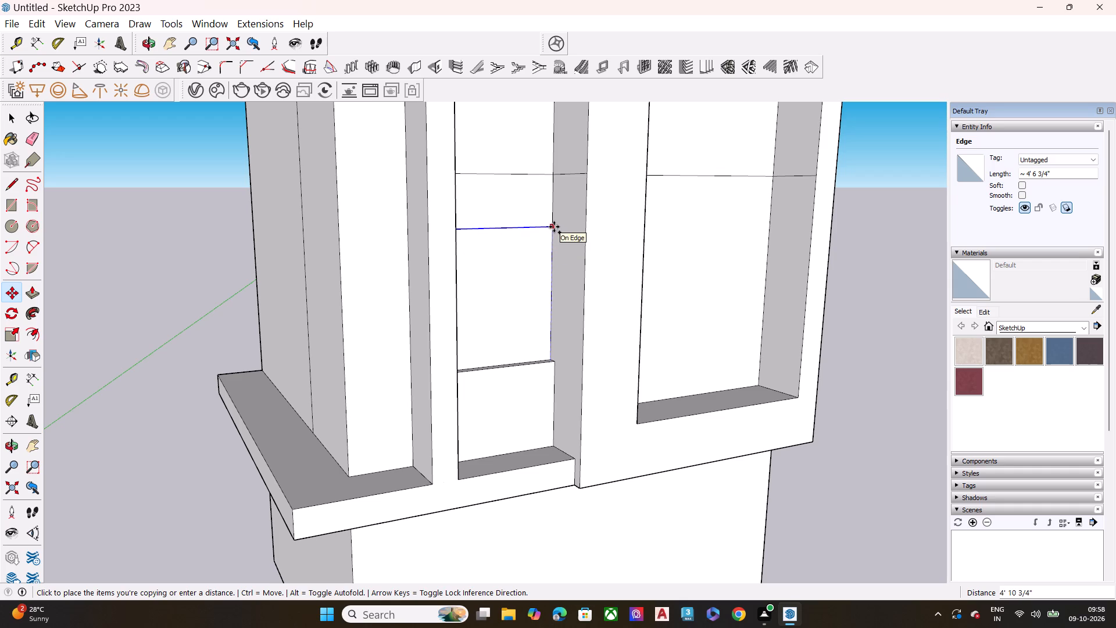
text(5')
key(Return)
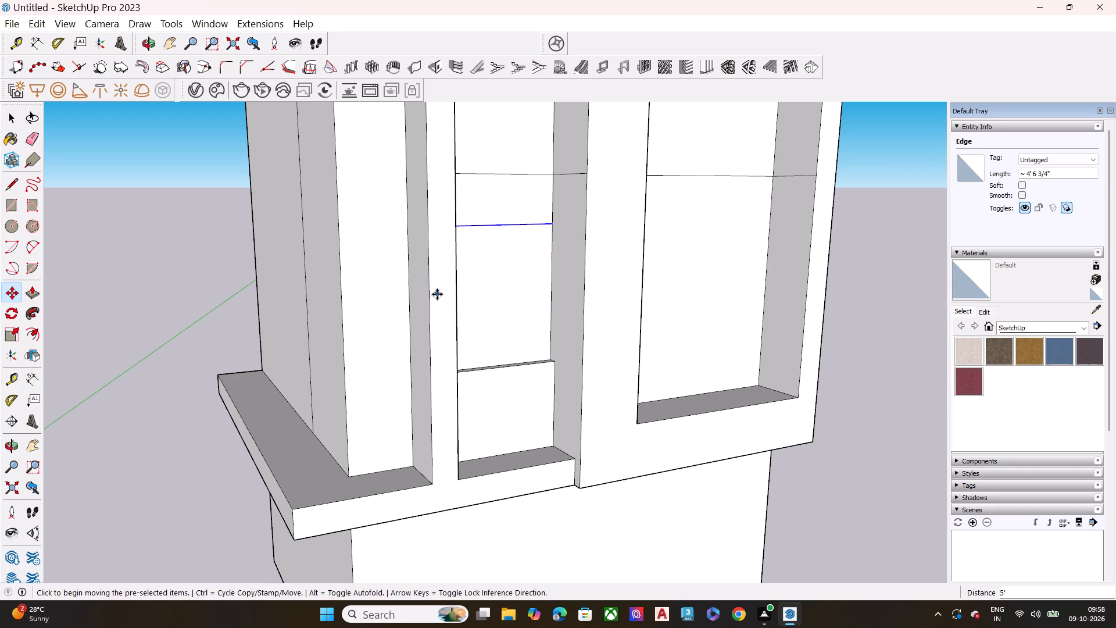
Delete the division edge on the narrow bay's side return, level with the division line just above the new copy.
scroll(466, 217, up, 6)
middle_drag(474, 292, 524, 297)
middle_drag(513, 298, 481, 300)
scroll(450, 302, up, 1)
scroll(426, 312, down, 17)
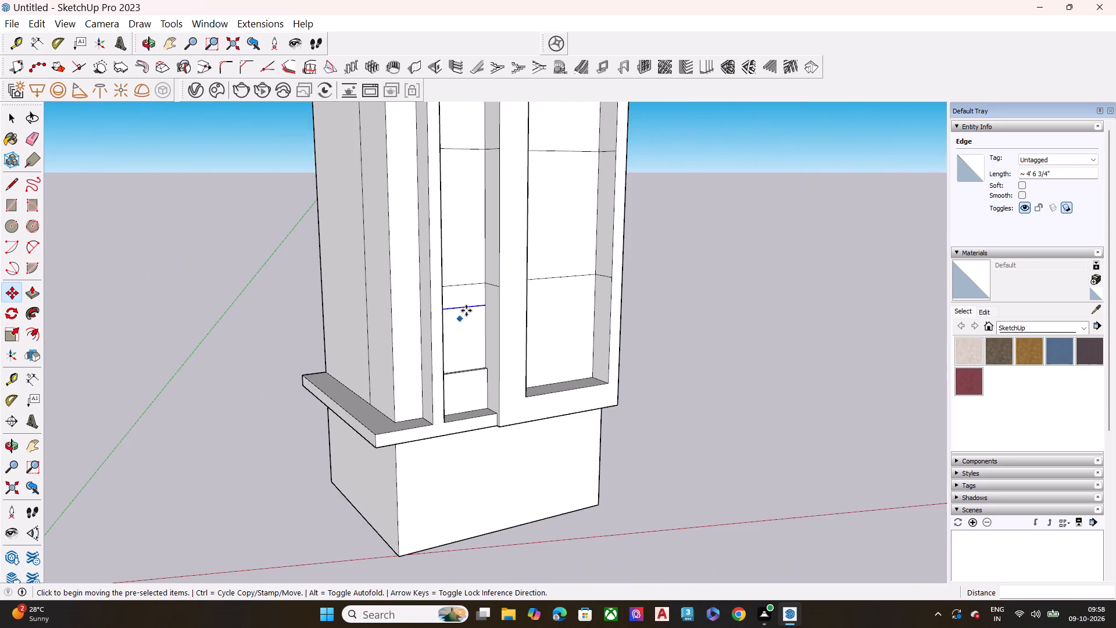
scroll(471, 284, up, 1)
scroll(471, 284, down, 2)
scroll(471, 284, up, 6)
key(space)
click(520, 287)
key(Delete)
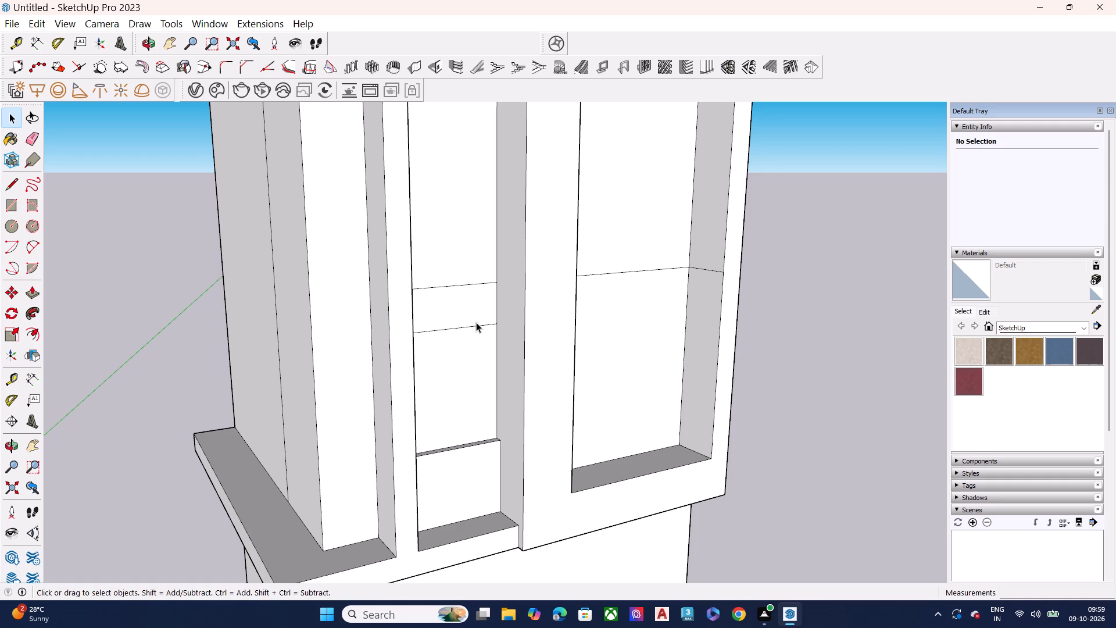
Measure the vertical gap between the two closely spaced division lines in the narrow bay.
click(33, 377)
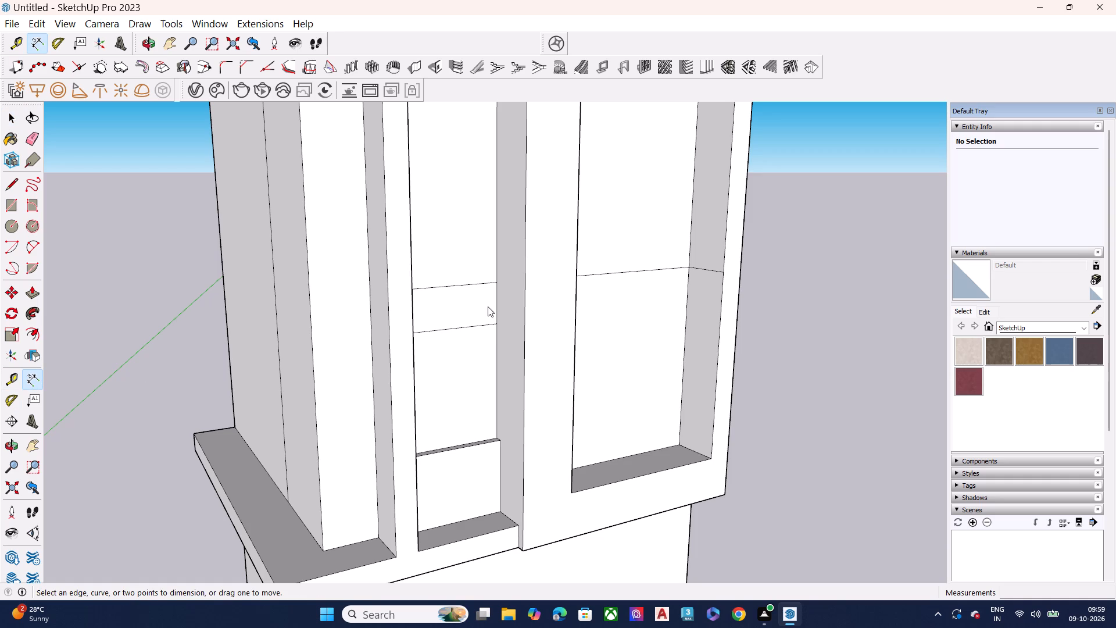
click(495, 326)
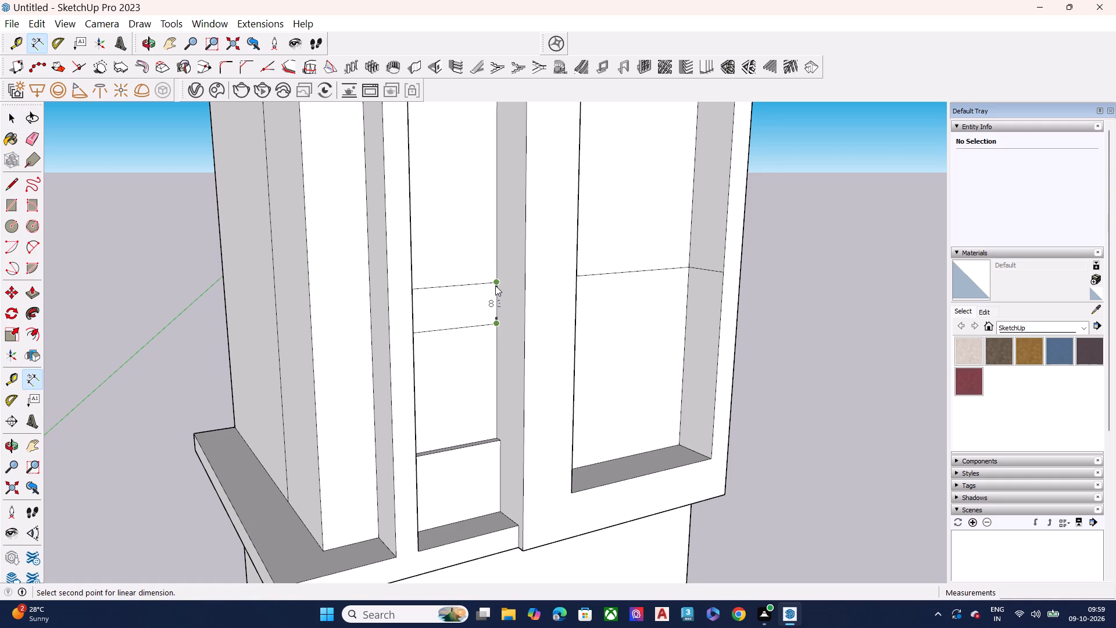
click(495, 286)
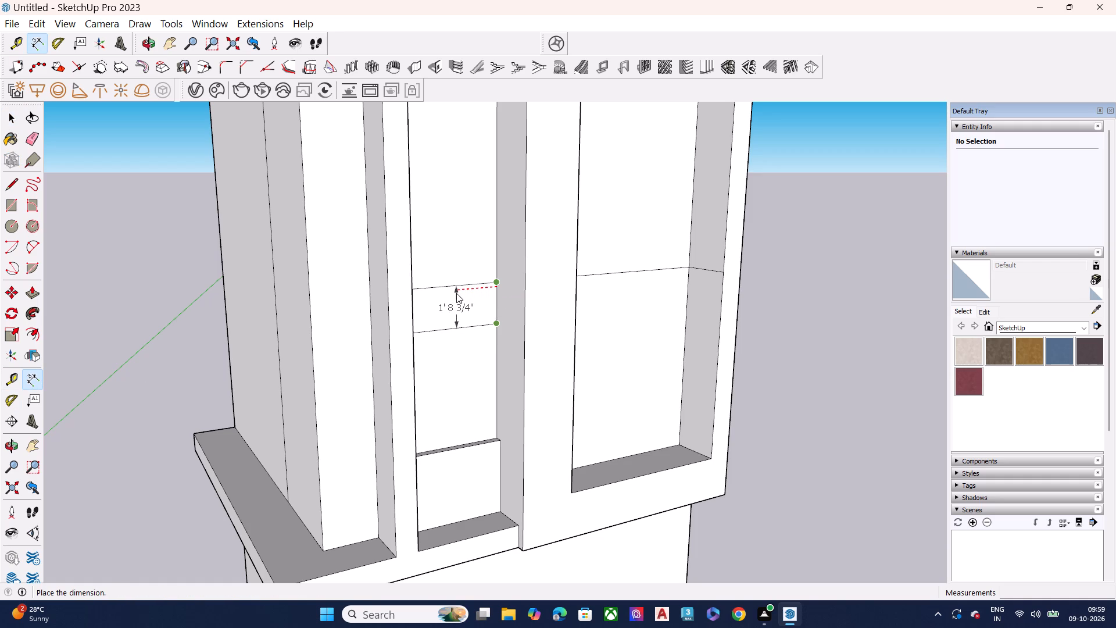
scroll(453, 295, up, 7)
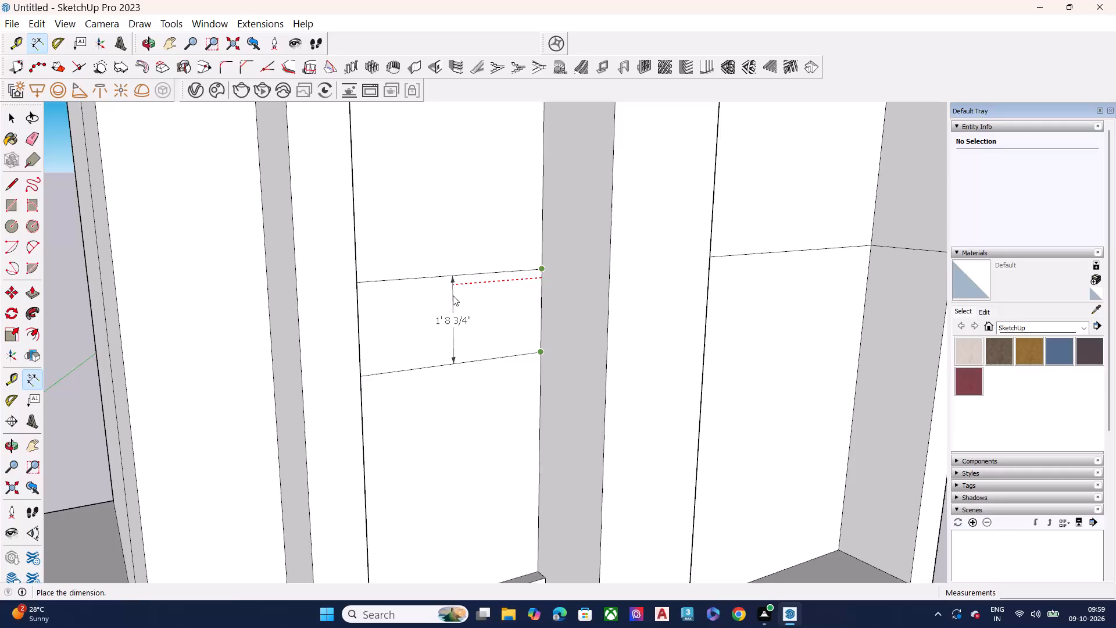
key(Escape)
Measure the height from the back edge atop the lowest panel to the copied division line above it.
scroll(472, 334, down, 5)
middle_drag(474, 382, 471, 266)
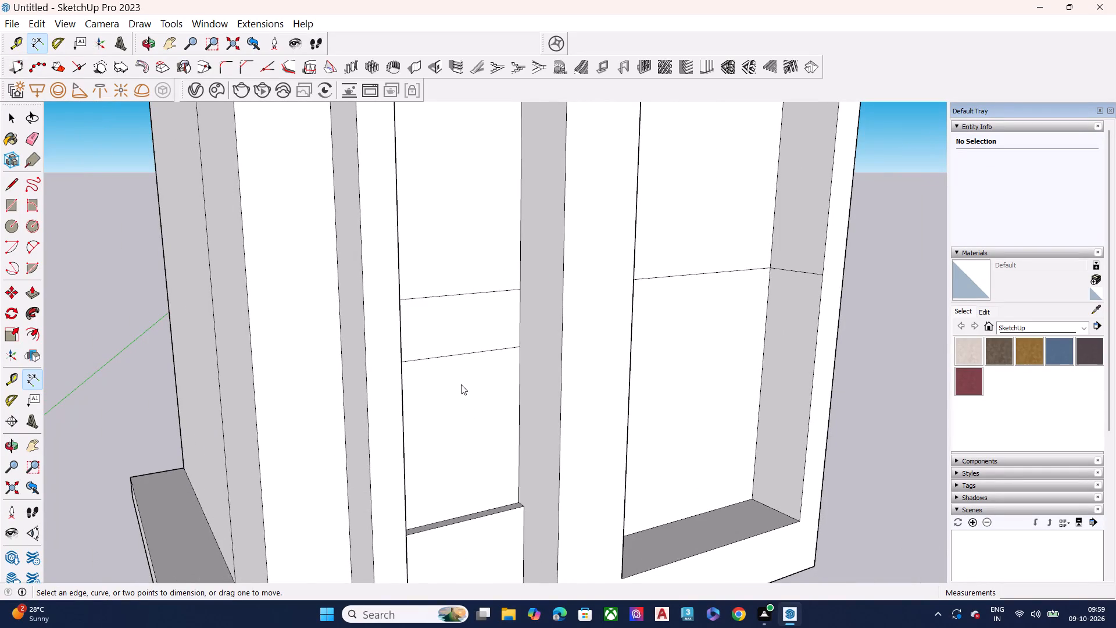
scroll(456, 303, down, 5)
middle_drag(460, 361, 456, 305)
scroll(469, 424, up, 7)
middle_drag(464, 380, 477, 417)
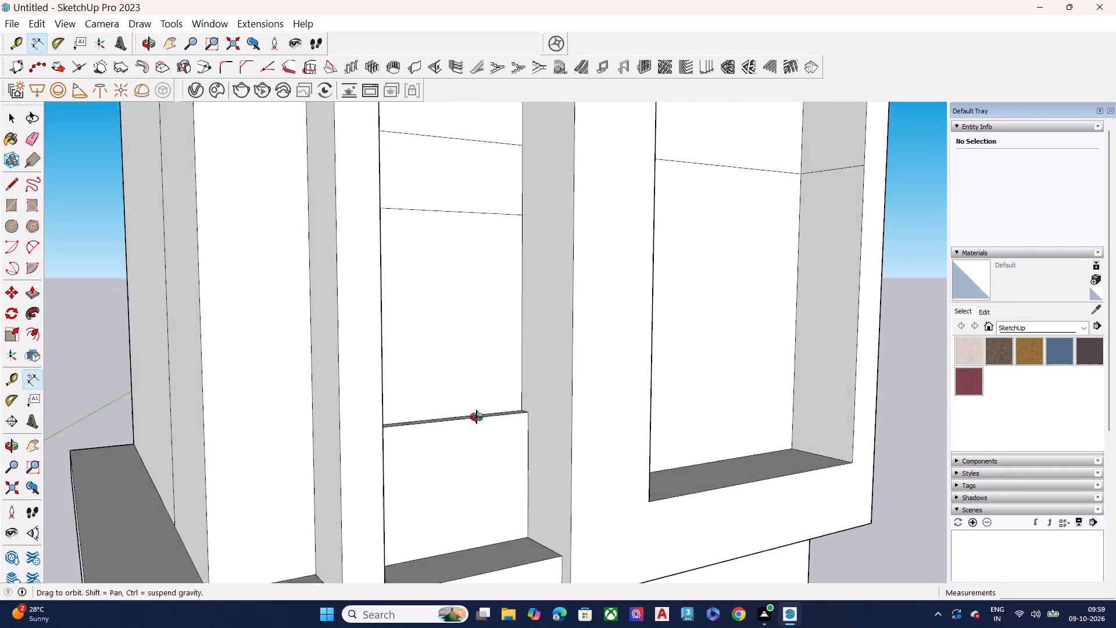
middle_drag(477, 417, 470, 495)
middle_drag(467, 480, 467, 460)
scroll(467, 441, up, 1)
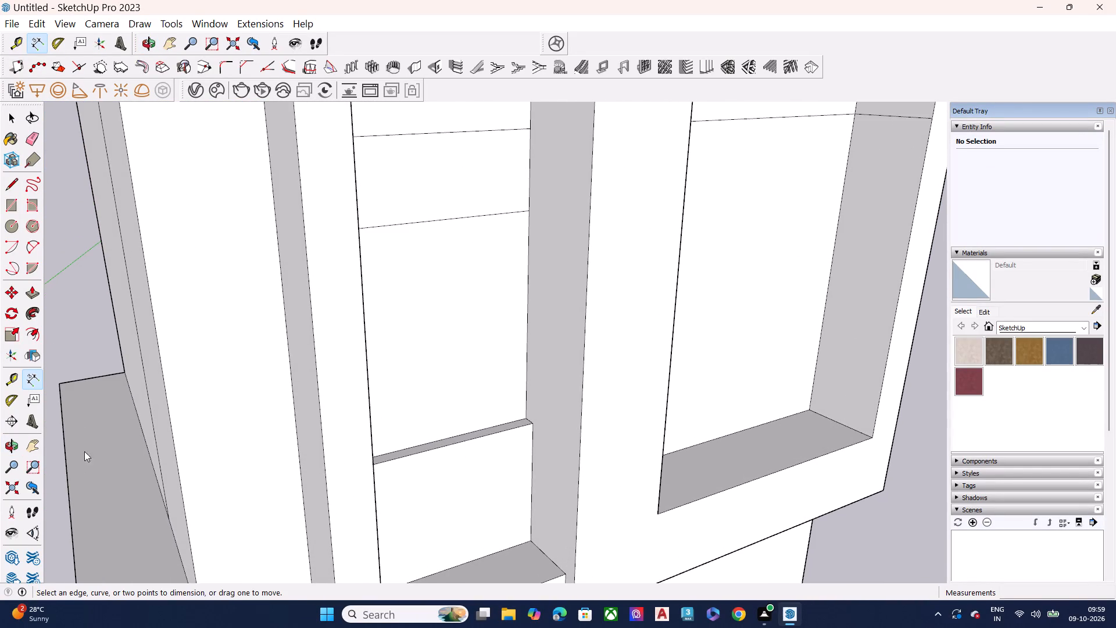
click(31, 381)
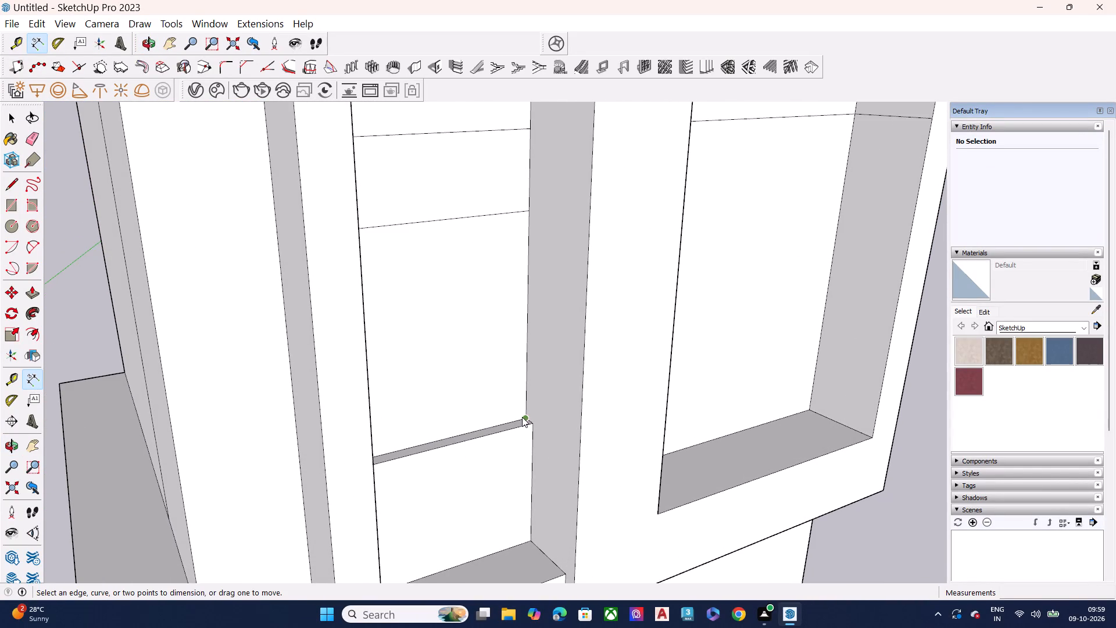
click(523, 417)
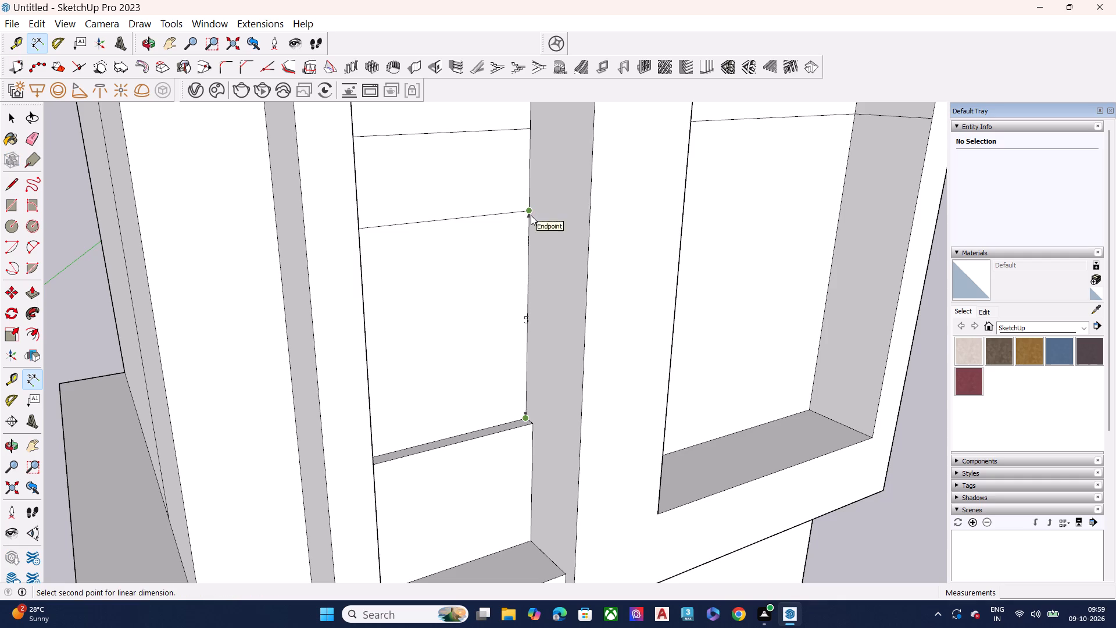
key(Escape)
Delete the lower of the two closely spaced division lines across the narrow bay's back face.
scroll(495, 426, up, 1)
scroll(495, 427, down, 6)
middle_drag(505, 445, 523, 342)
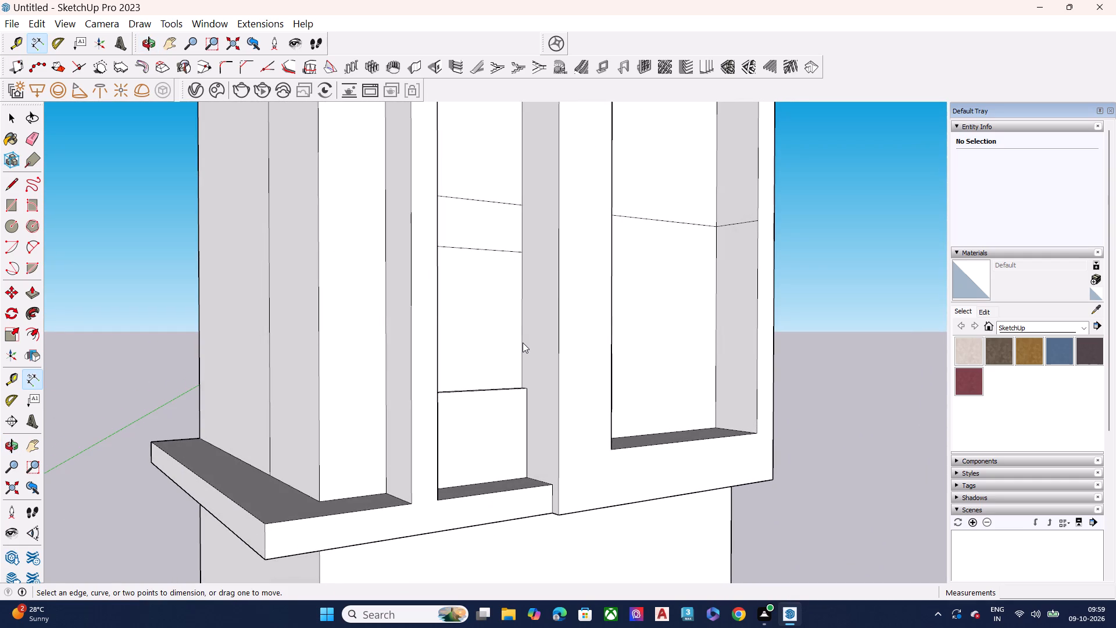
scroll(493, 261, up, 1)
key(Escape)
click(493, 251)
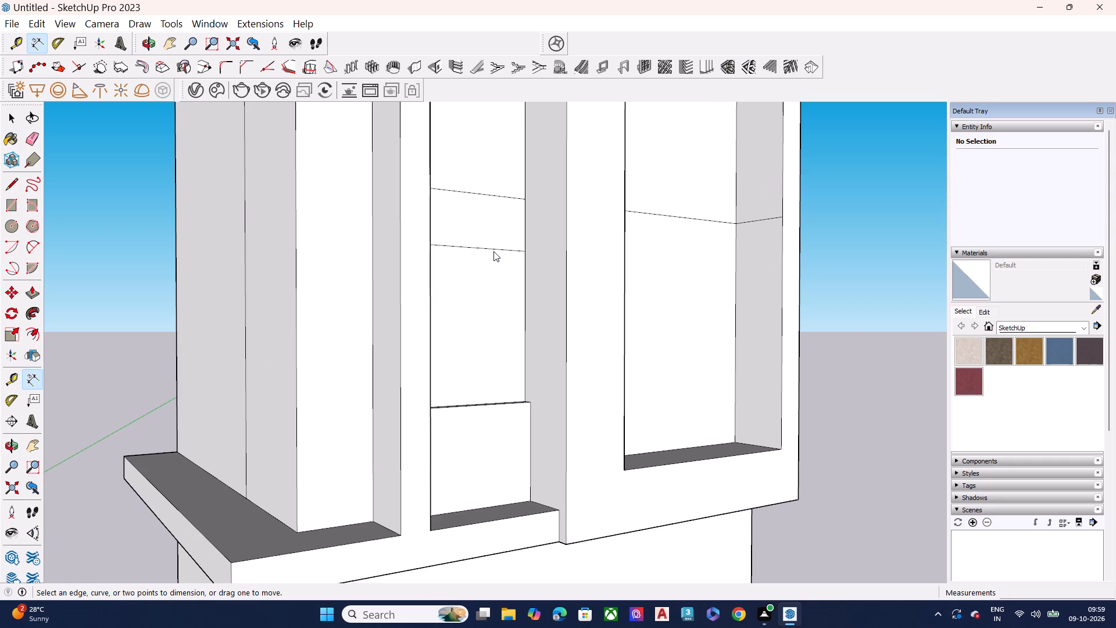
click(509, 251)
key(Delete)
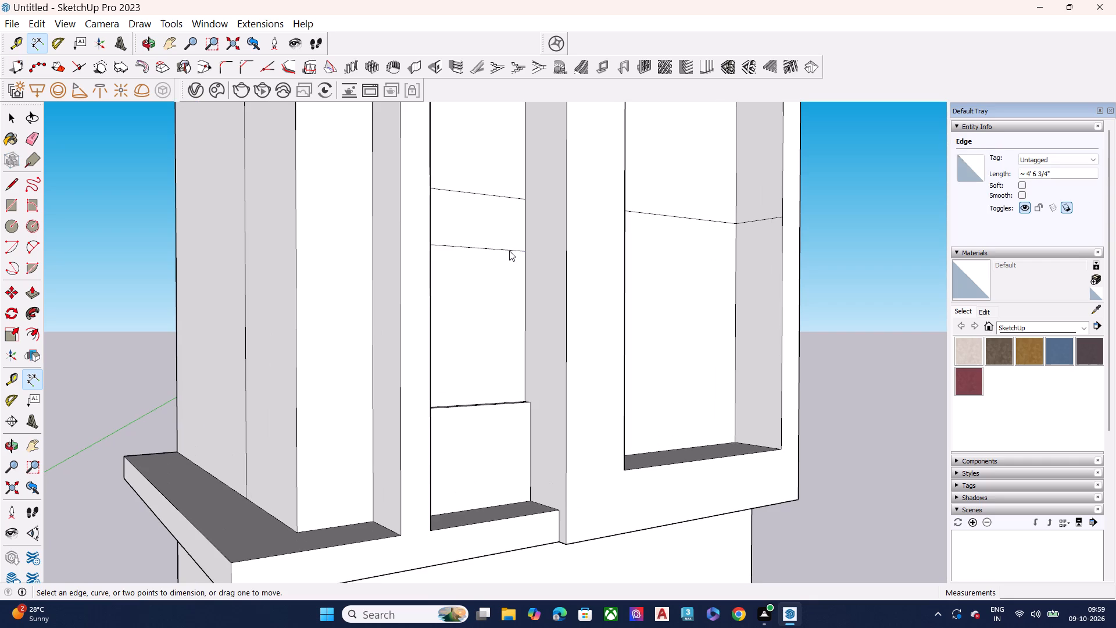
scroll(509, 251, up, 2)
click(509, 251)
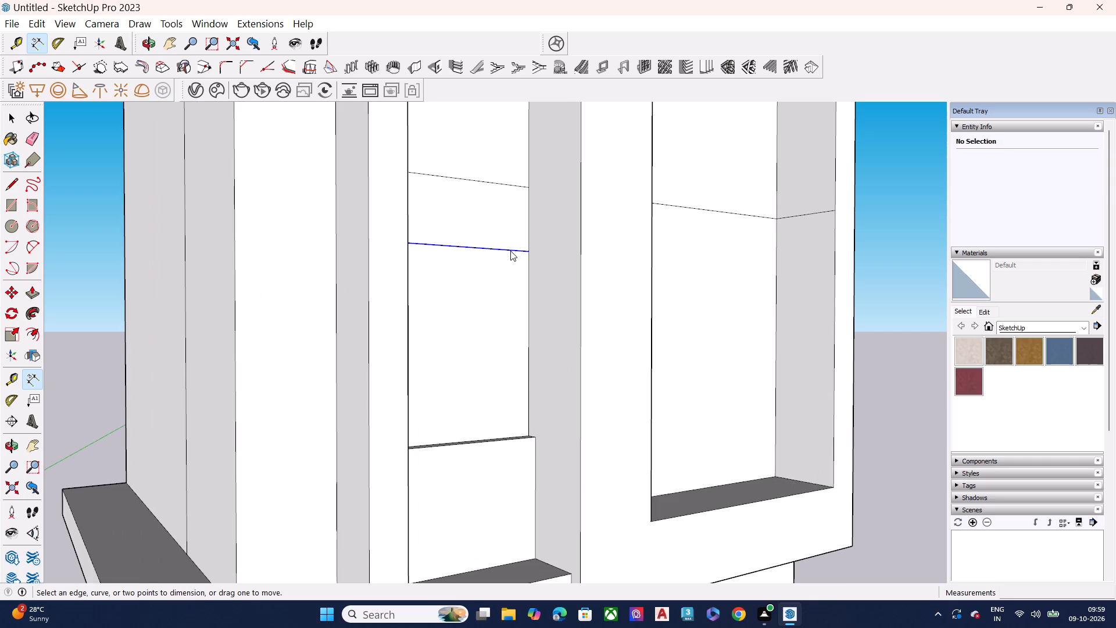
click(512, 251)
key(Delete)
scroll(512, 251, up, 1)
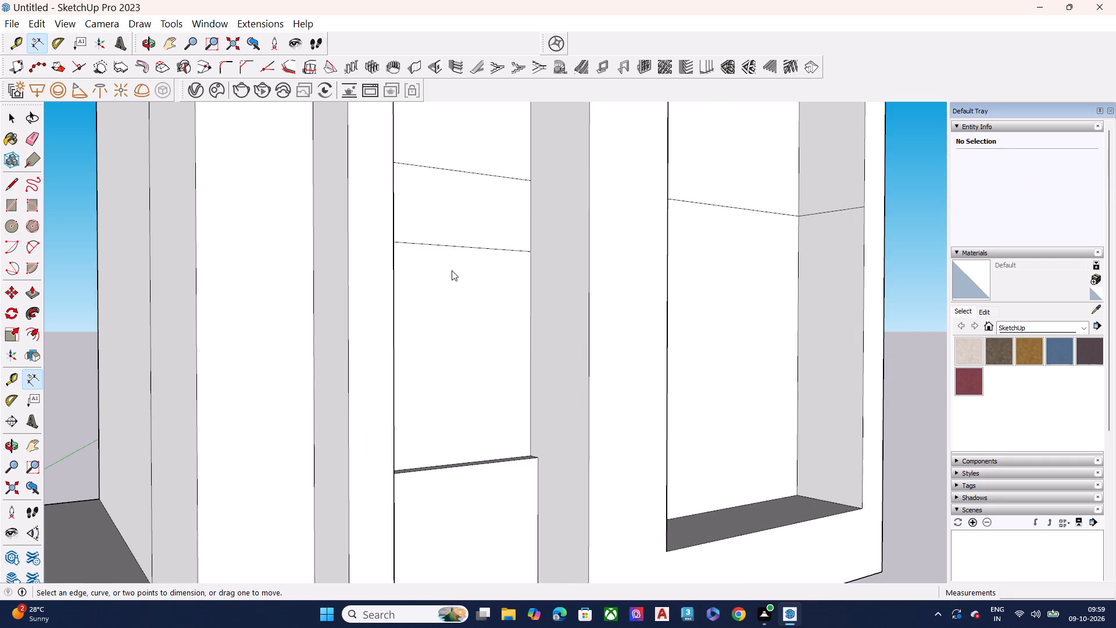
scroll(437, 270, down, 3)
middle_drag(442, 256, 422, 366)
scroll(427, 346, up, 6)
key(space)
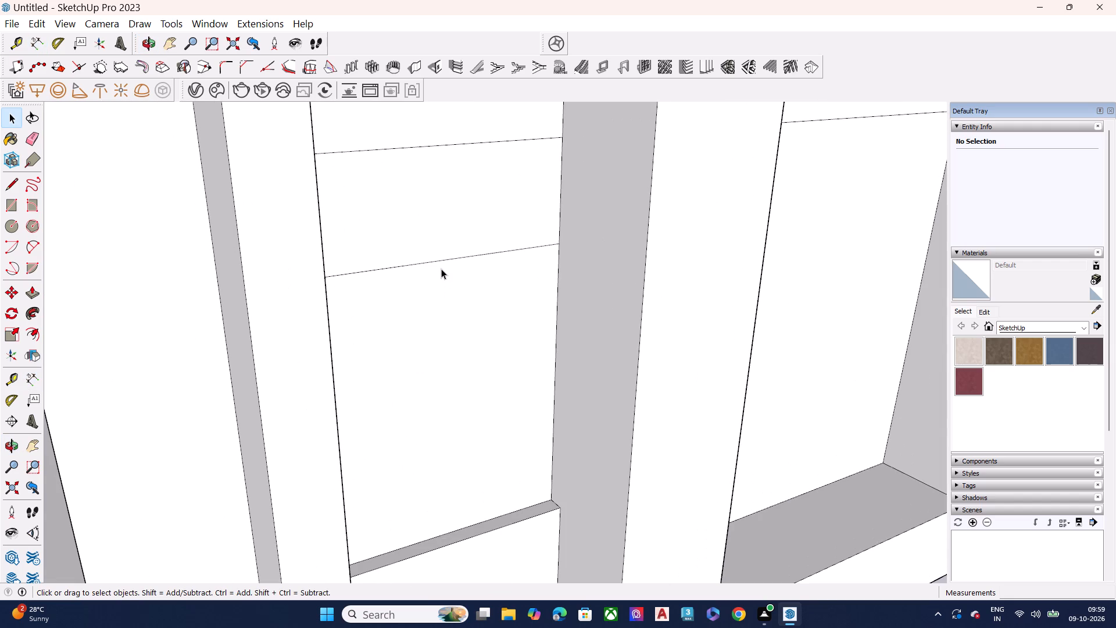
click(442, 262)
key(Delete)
Copy the back edge atop the lowest panel in the narrow bay 4'6" straight up.
scroll(482, 349, down, 3)
middle_drag(497, 470, 531, 505)
scroll(531, 505, up, 5)
click(532, 477)
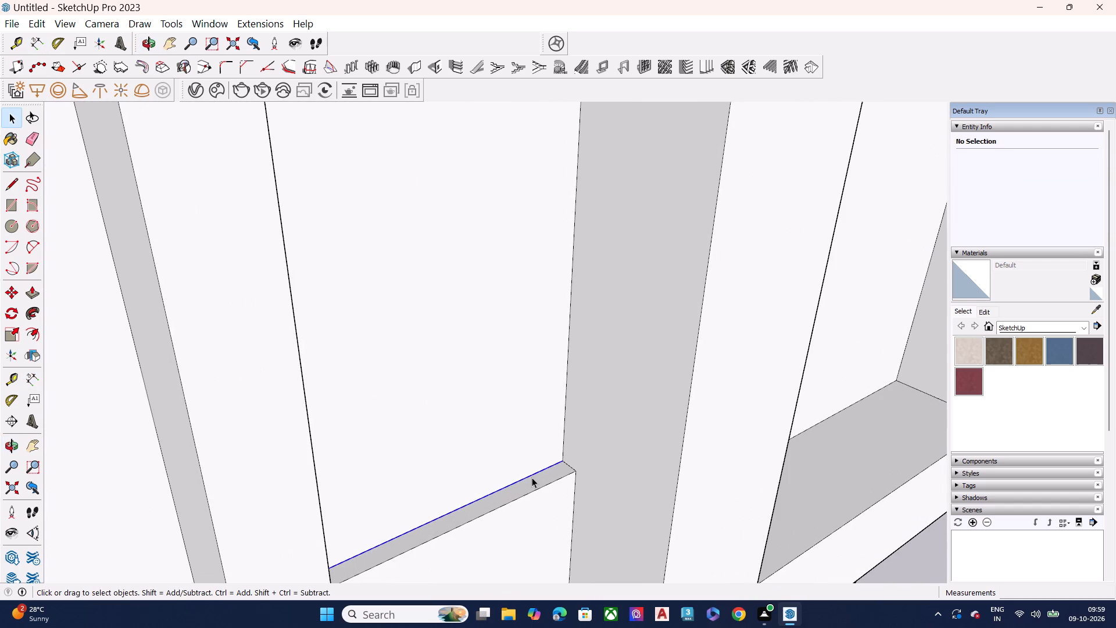
key(m)
click(564, 462)
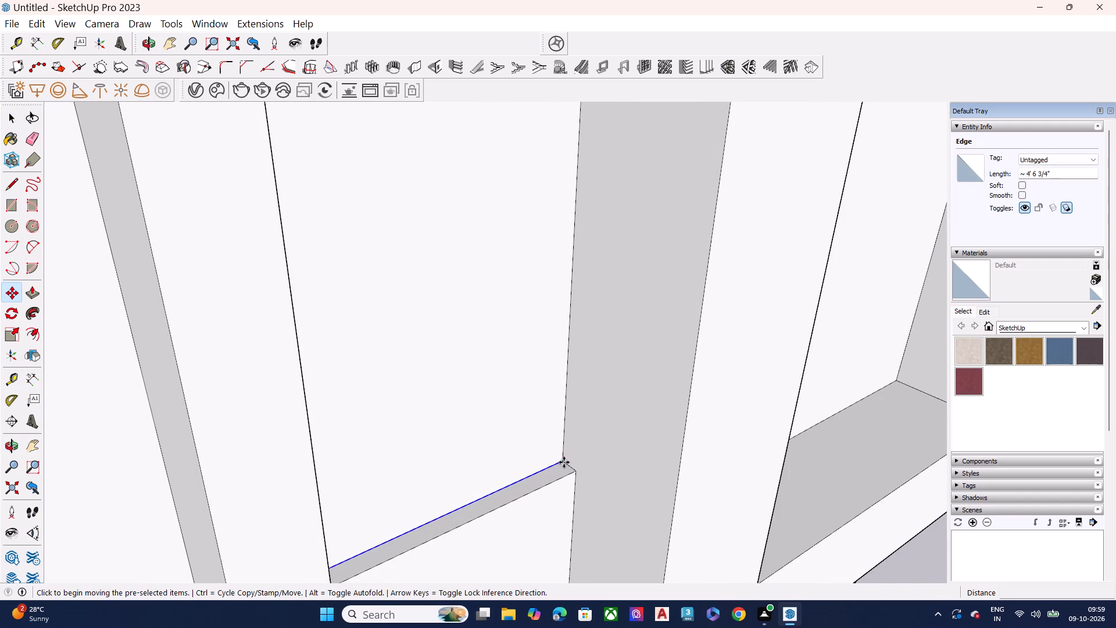
scroll(570, 361, down, 2)
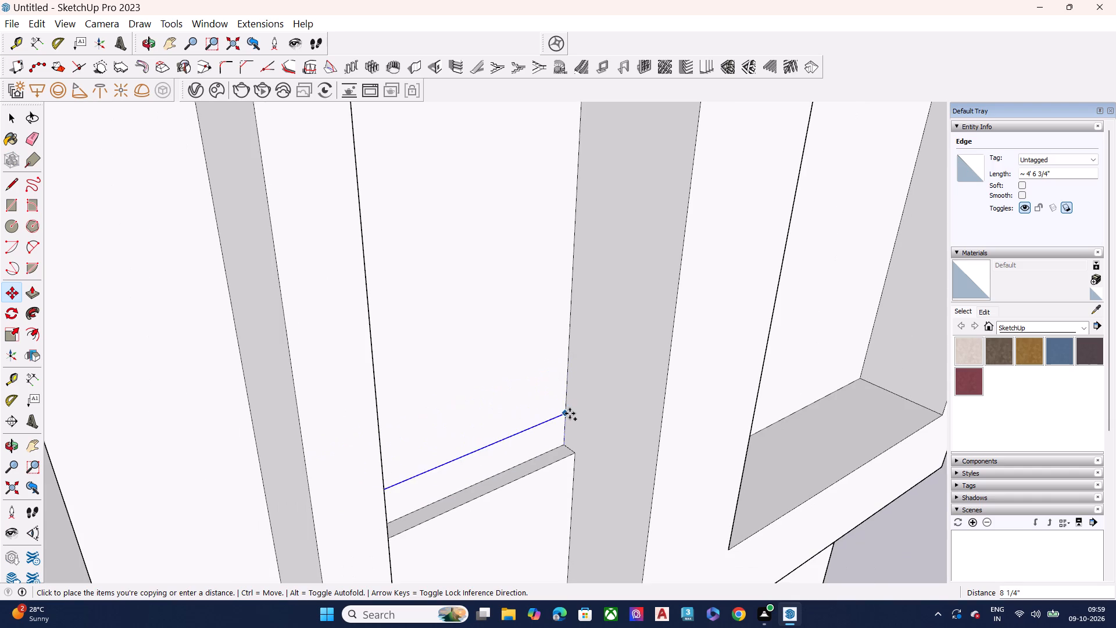
middle_drag(569, 414, 555, 330)
scroll(553, 322, down, 10)
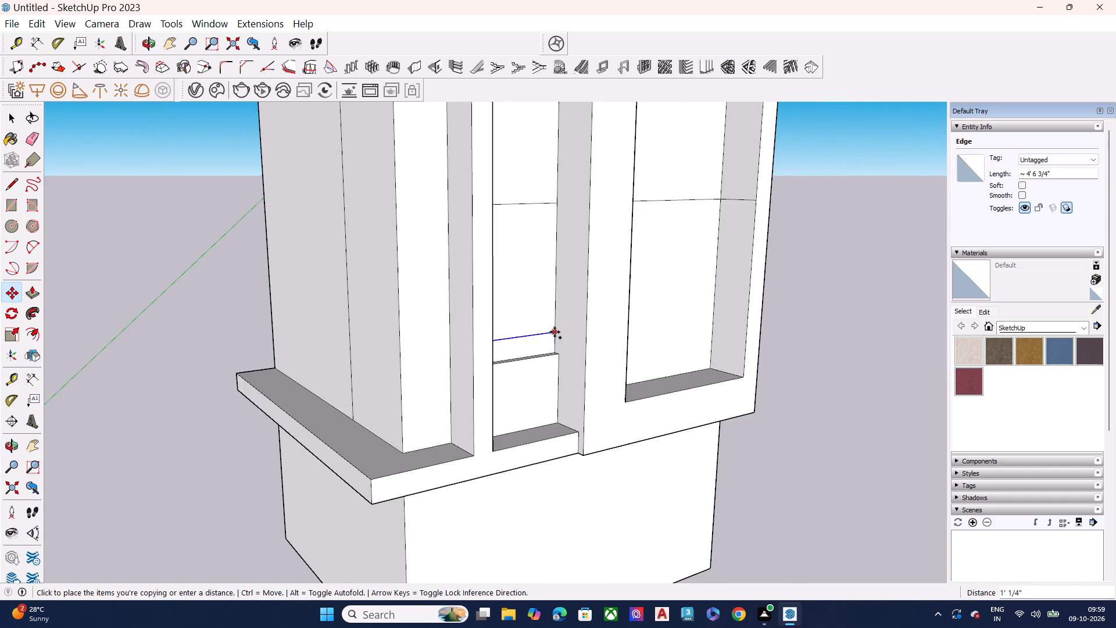
scroll(553, 333, down, 3)
scroll(555, 270, up, 3)
scroll(555, 270, down, 1)
scroll(555, 270, up, 2)
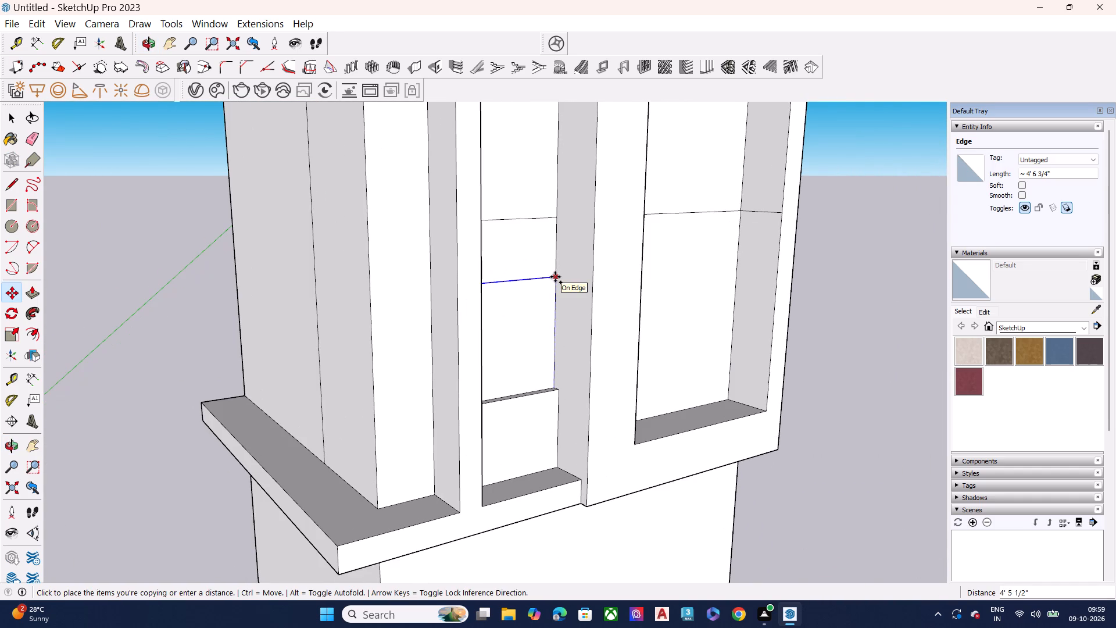
text(4'6")
key(Return)
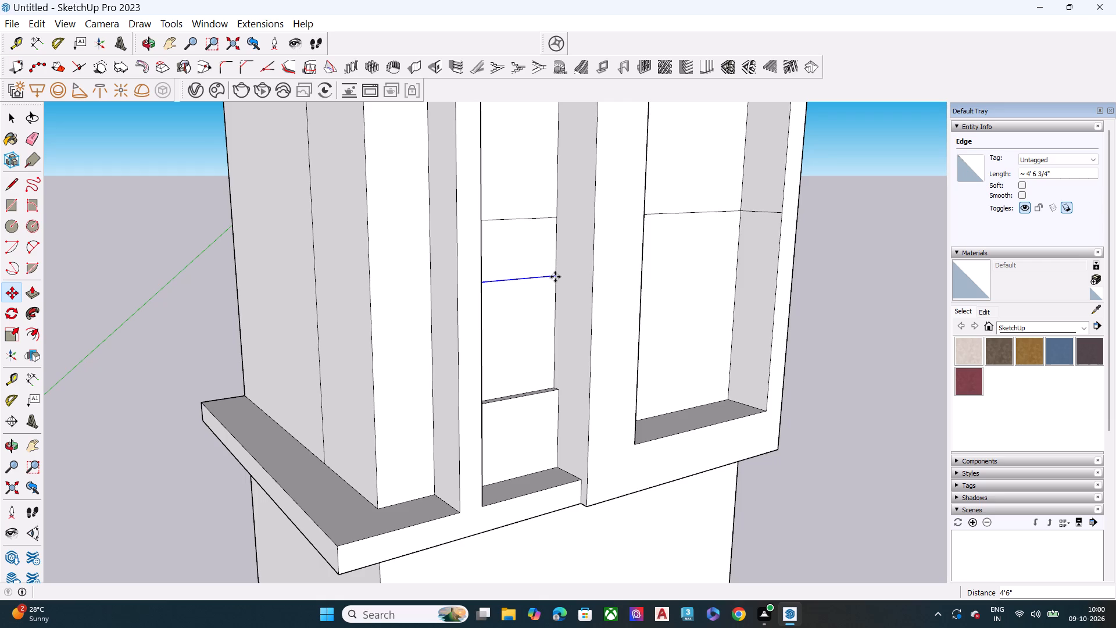
Delete the old division line just above the new copy on the narrow bay's back face.
middle_drag(520, 309, 489, 293)
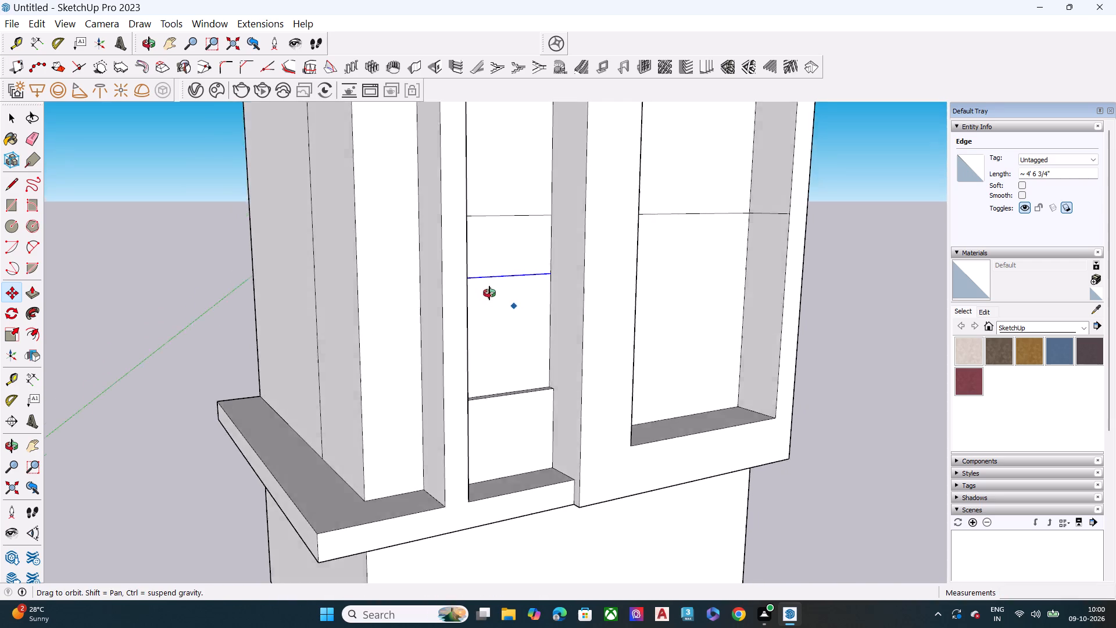
middle_drag(489, 293, 469, 252)
scroll(518, 262, up, 5)
middle_drag(514, 296, 570, 307)
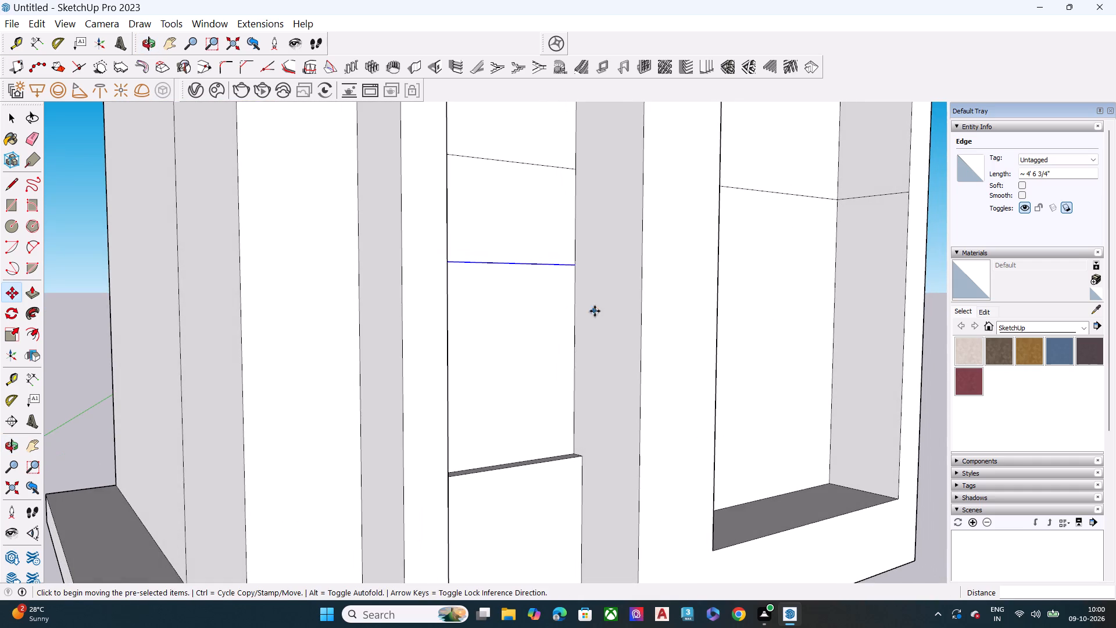
middle_drag(477, 322, 484, 337)
scroll(445, 324, down, 4)
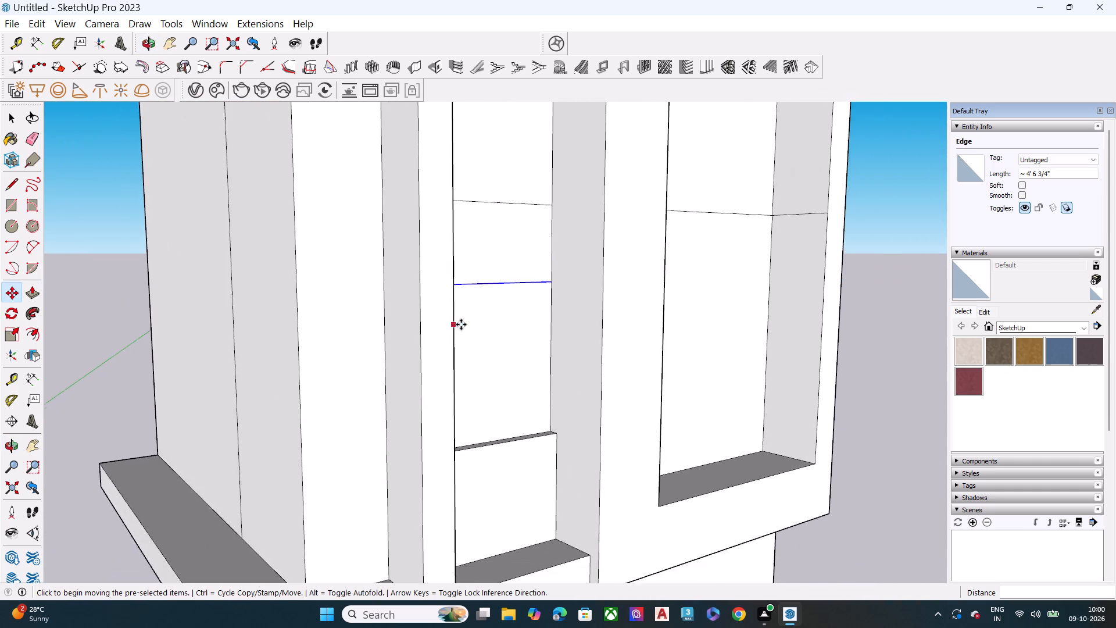
scroll(461, 324, down, 3)
scroll(512, 262, up, 3)
key(space)
click(510, 272)
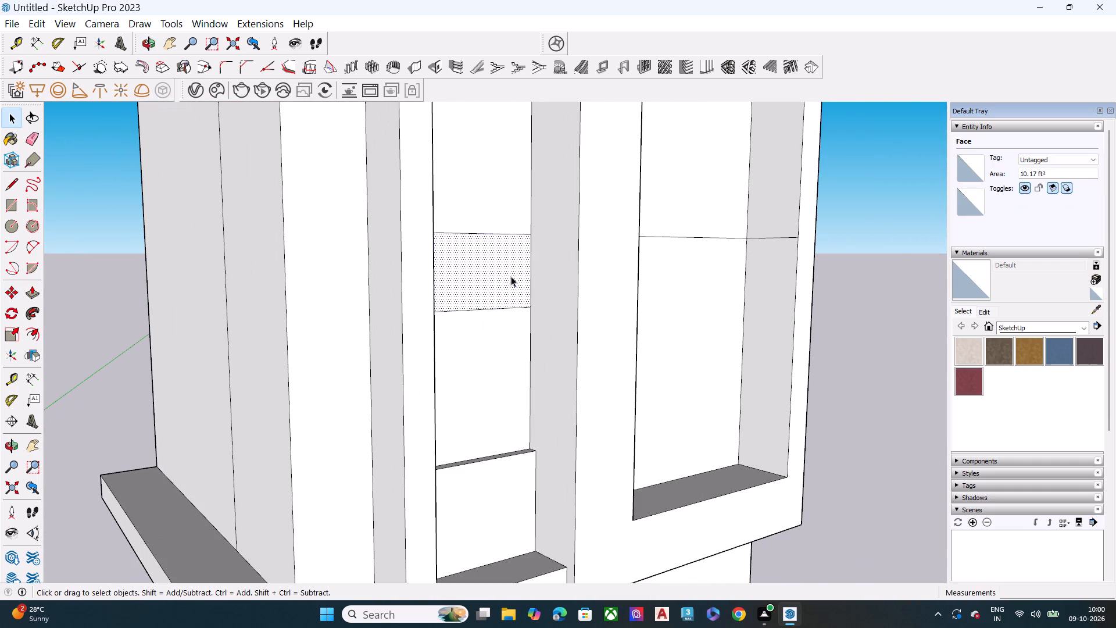
scroll(499, 244, up, 3)
click(504, 231)
key(Delete)
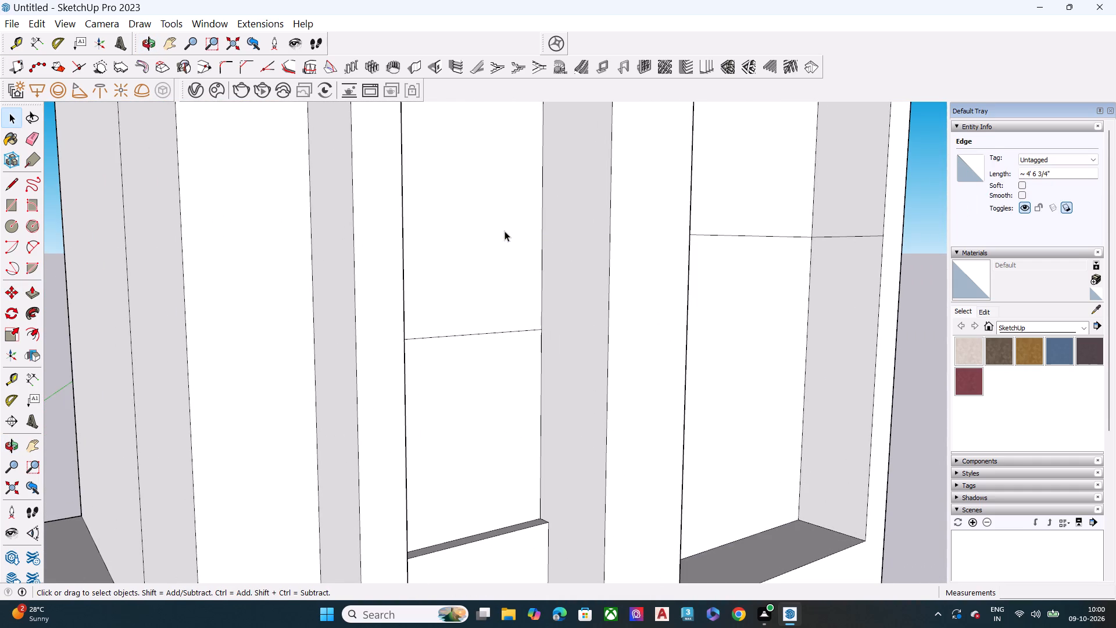
Copy the remaining division line above the lowest panel 3' straight up the narrow bay's back face.
click(501, 333)
key(m)
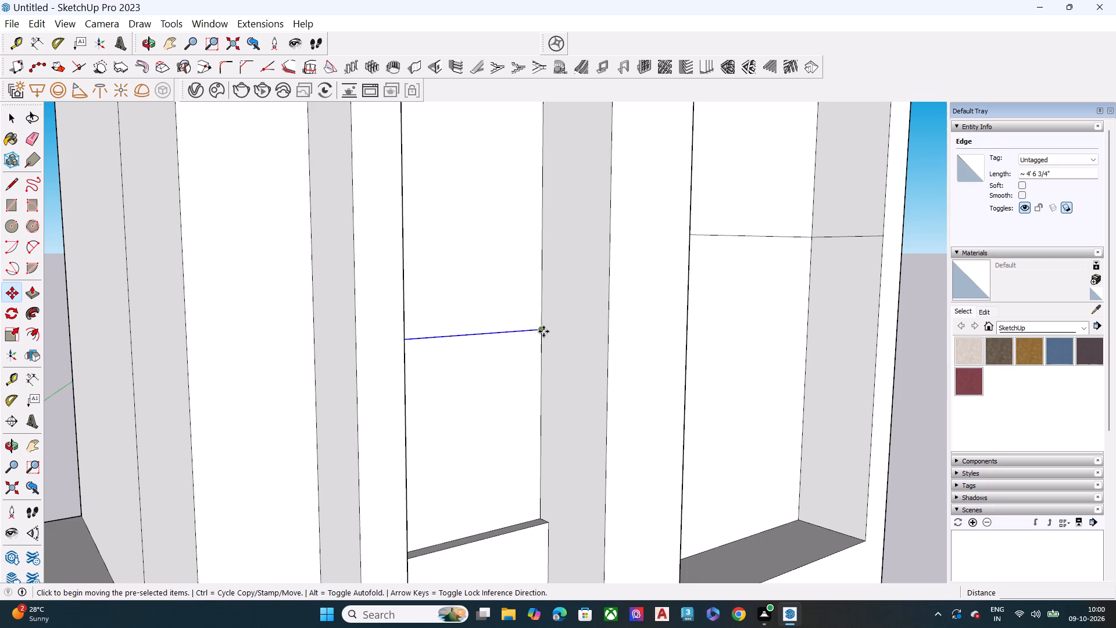
click(543, 331)
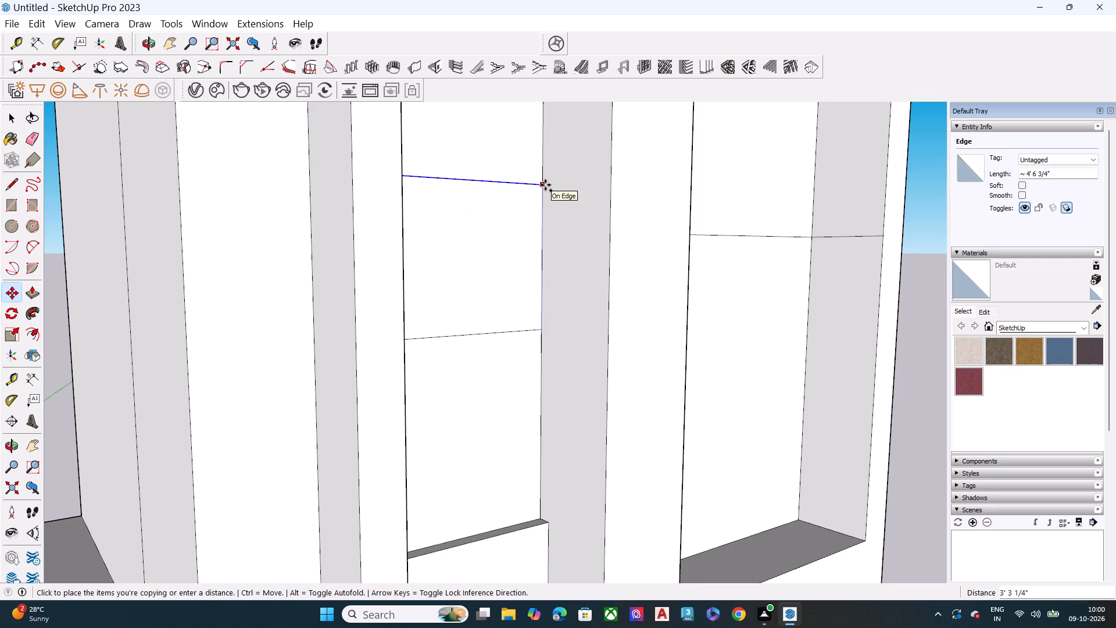
key(4)
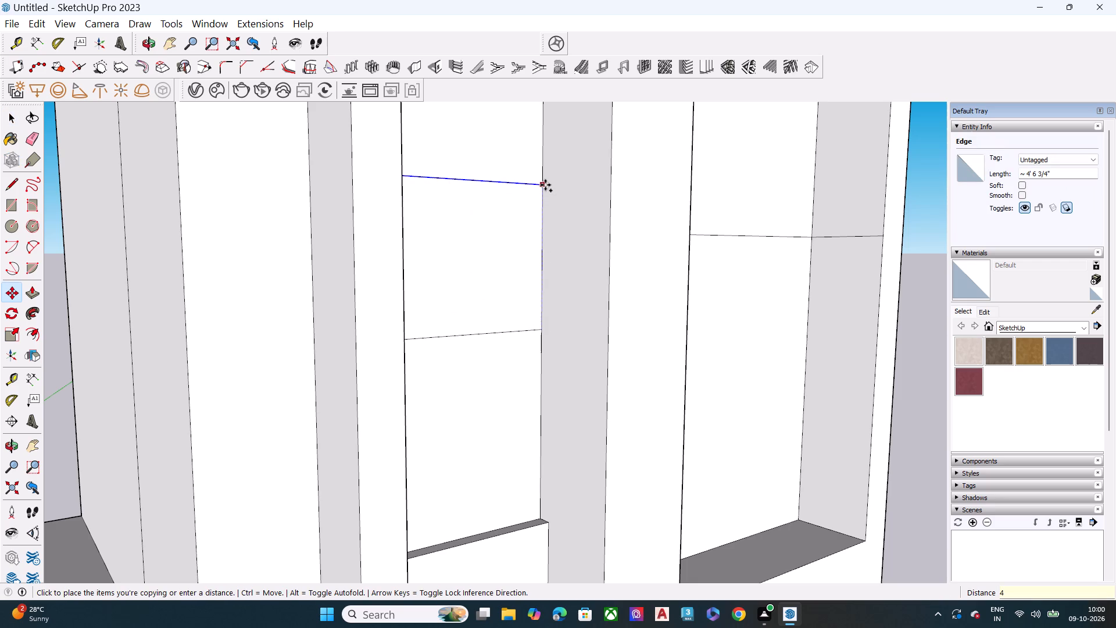
key(BackSpace)
text(3')
key(Return)
Push/Pull the face between the two new division lines outward 1' 10 1/4" to form a second projecting panel.
scroll(435, 299, down, 4)
scroll(541, 587, down, 6)
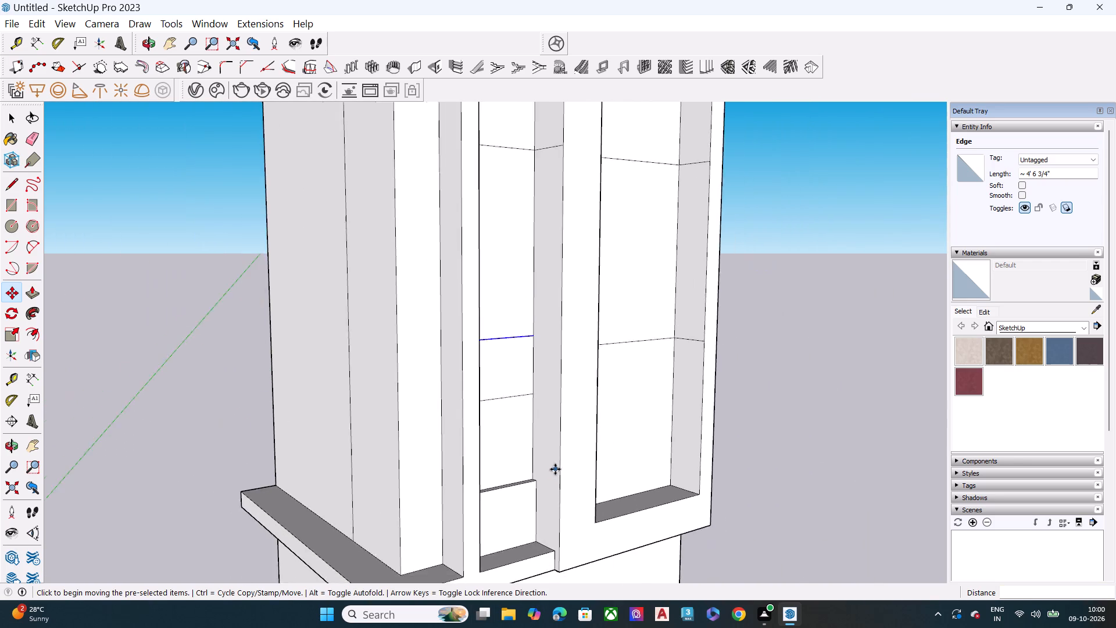
scroll(555, 469, down, 10)
scroll(518, 412, up, 11)
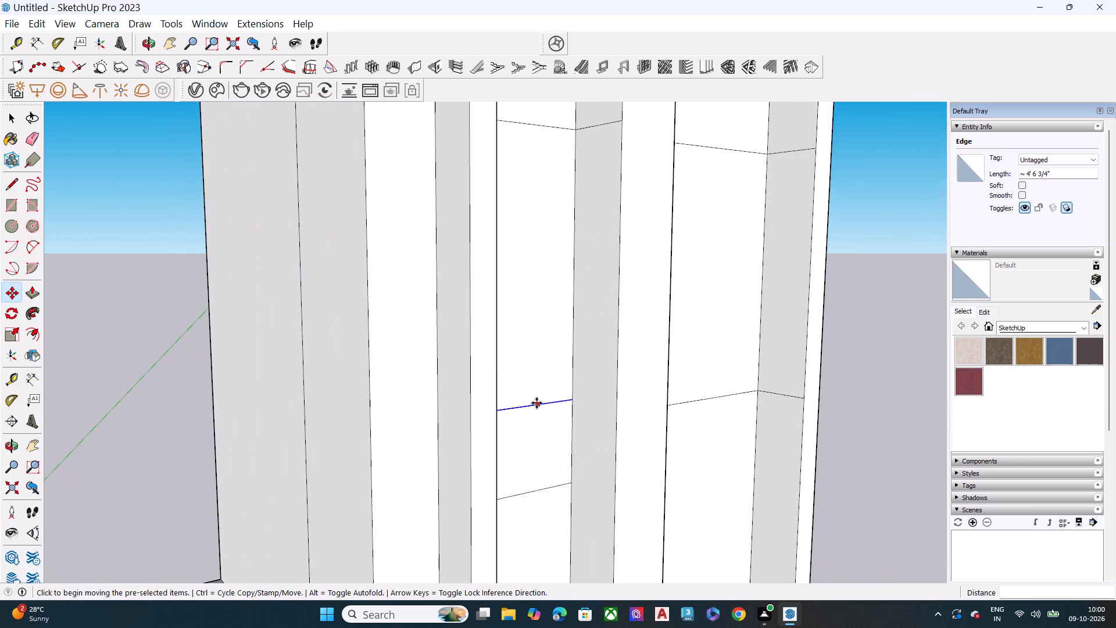
scroll(516, 374, down, 5)
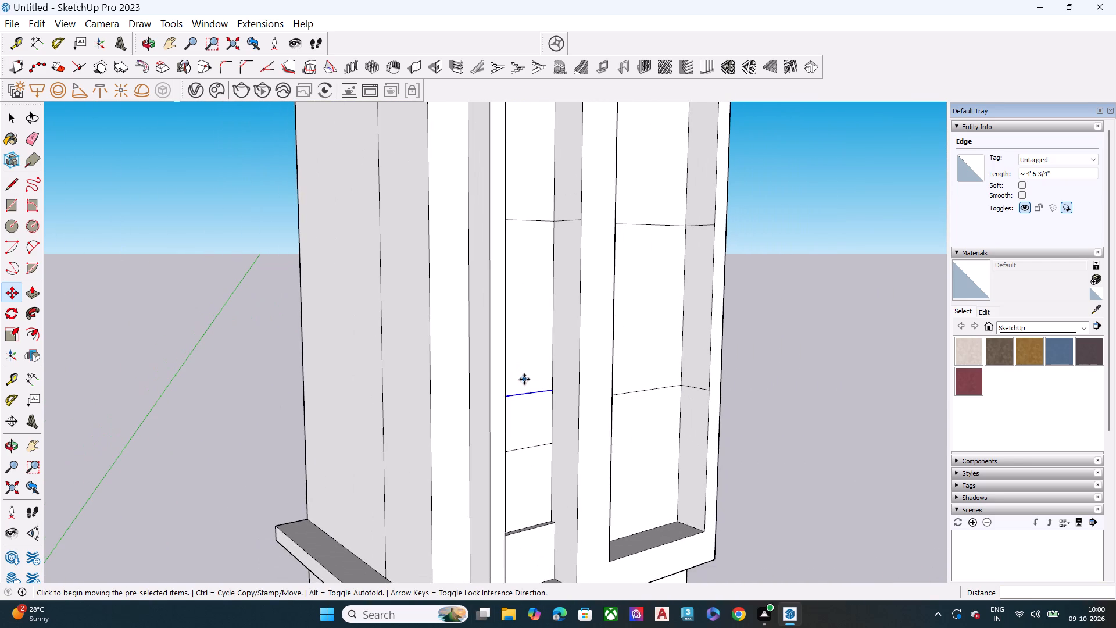
scroll(568, 391, up, 3)
middle_drag(532, 423, 311, 432)
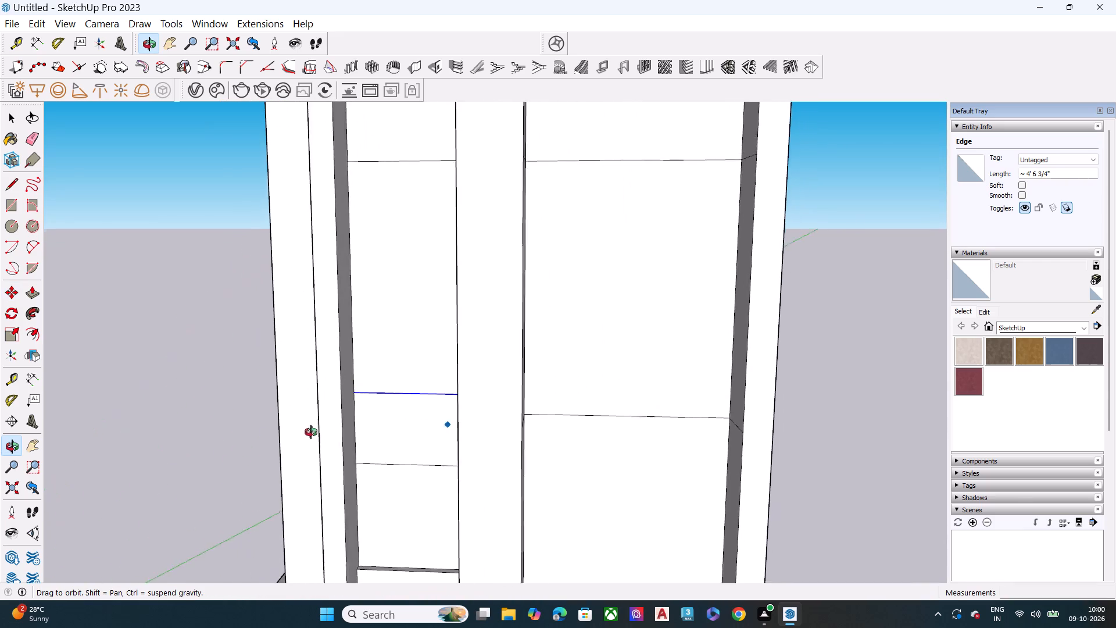
middle_drag(311, 432, 523, 427)
key(space)
click(521, 432)
scroll(511, 398, down, 3)
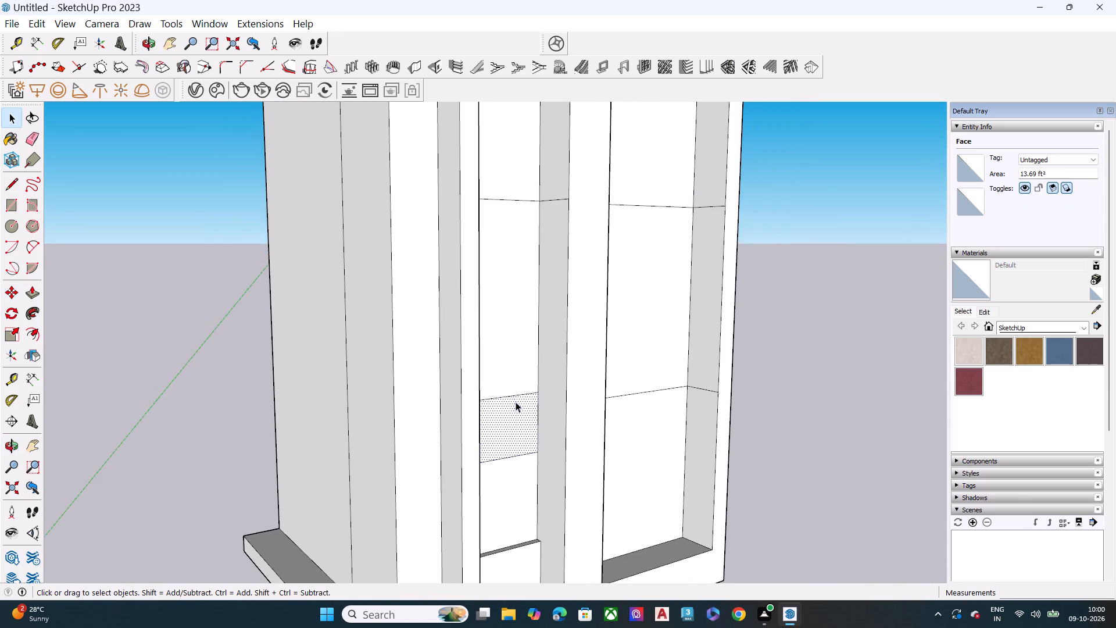
middle_drag(516, 433, 546, 420)
key(p)
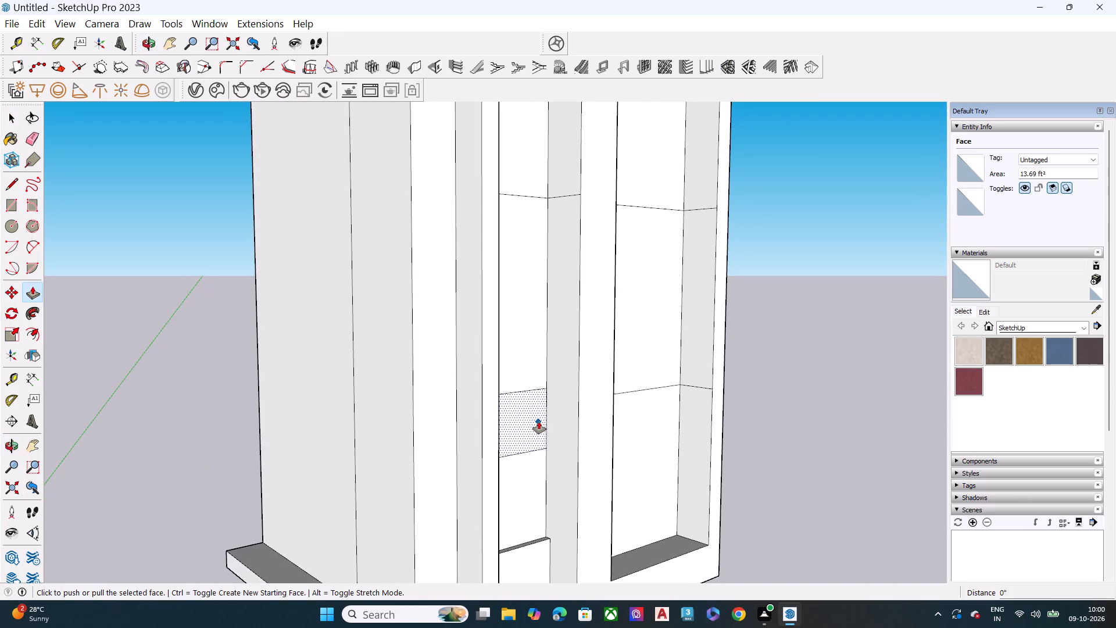
click(539, 422)
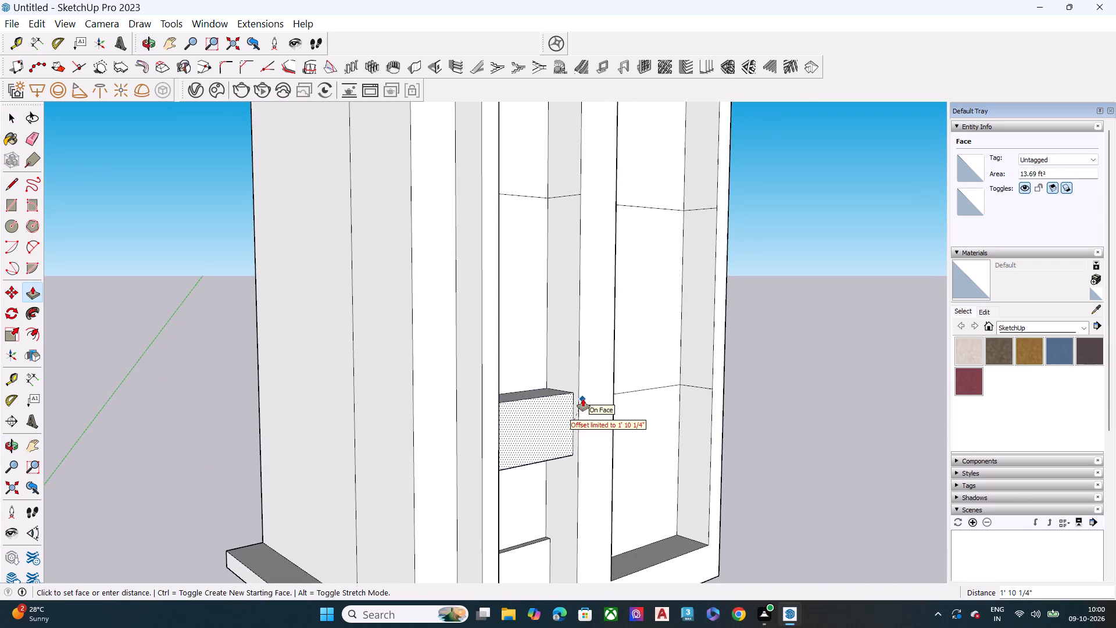
click(572, 391)
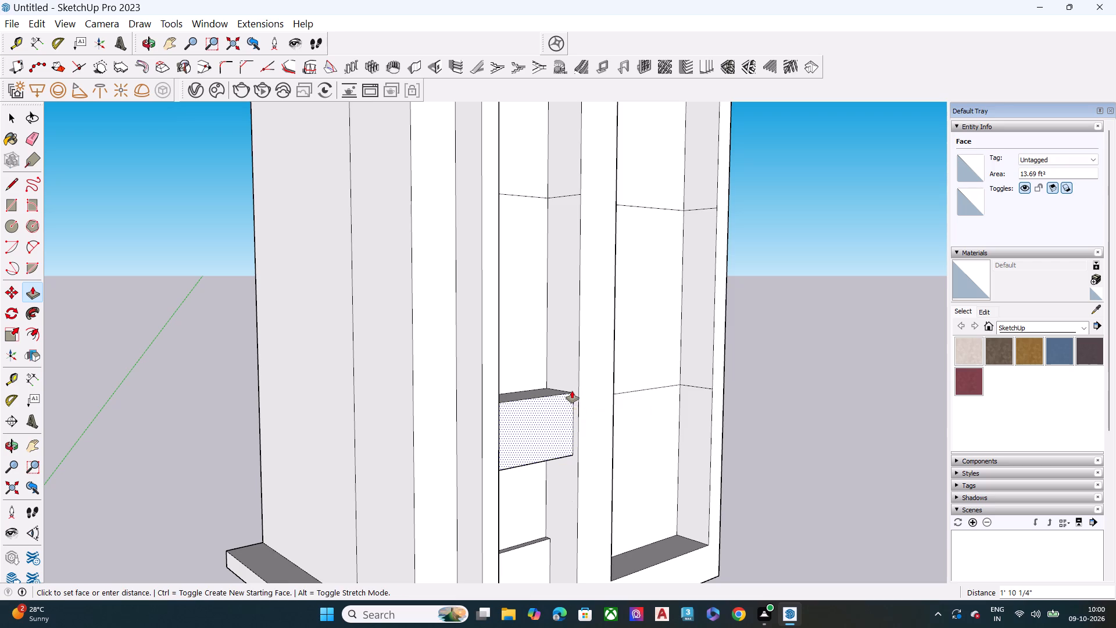
key(space)
Examine the narrow bay above and below the second projecting panel, including its remaining division lines.
scroll(527, 355, down, 7)
scroll(544, 452, down, 8)
scroll(550, 331, up, 4)
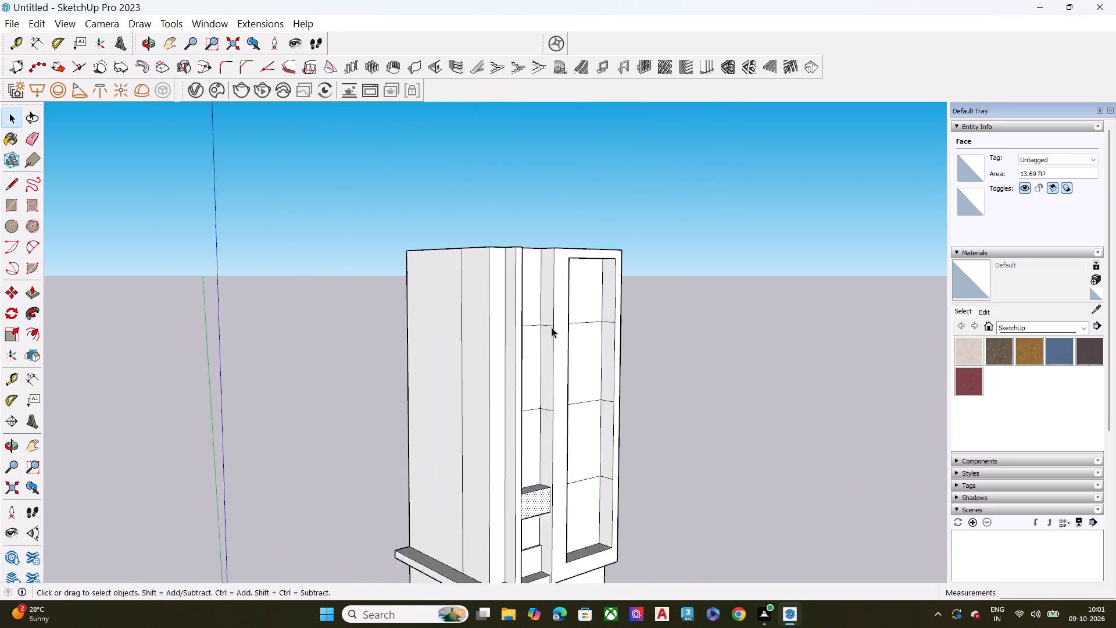
scroll(552, 327, up, 3)
middle_drag(523, 468, 504, 400)
scroll(522, 378, up, 1)
scroll(532, 391, down, 3)
scroll(530, 505, up, 7)
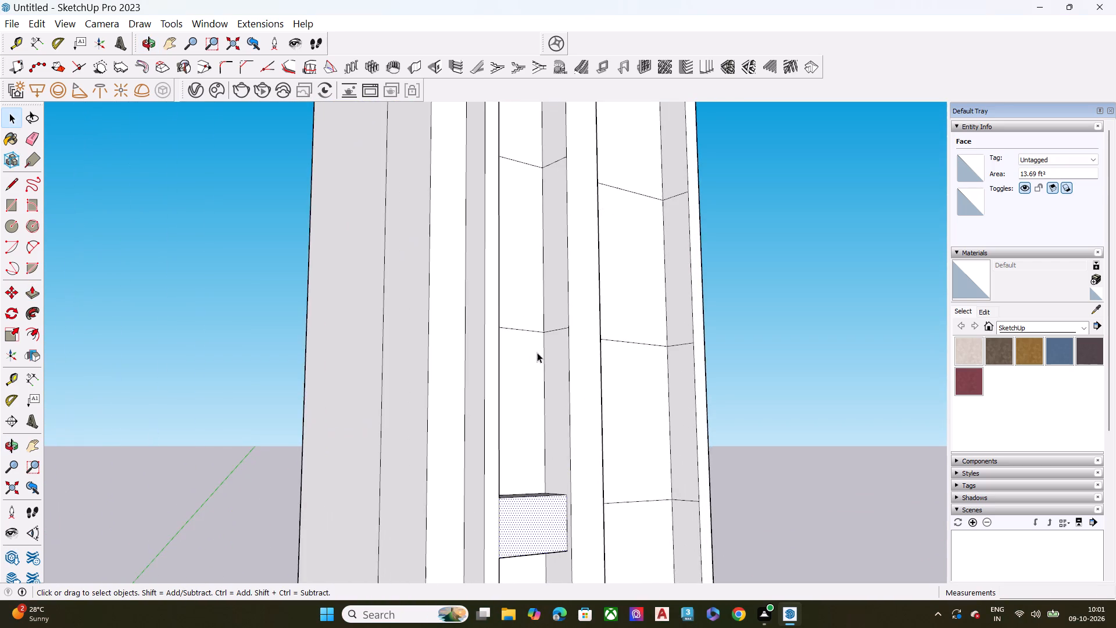
middle_drag(537, 352, 520, 480)
key(space)
scroll(520, 480, up, 6)
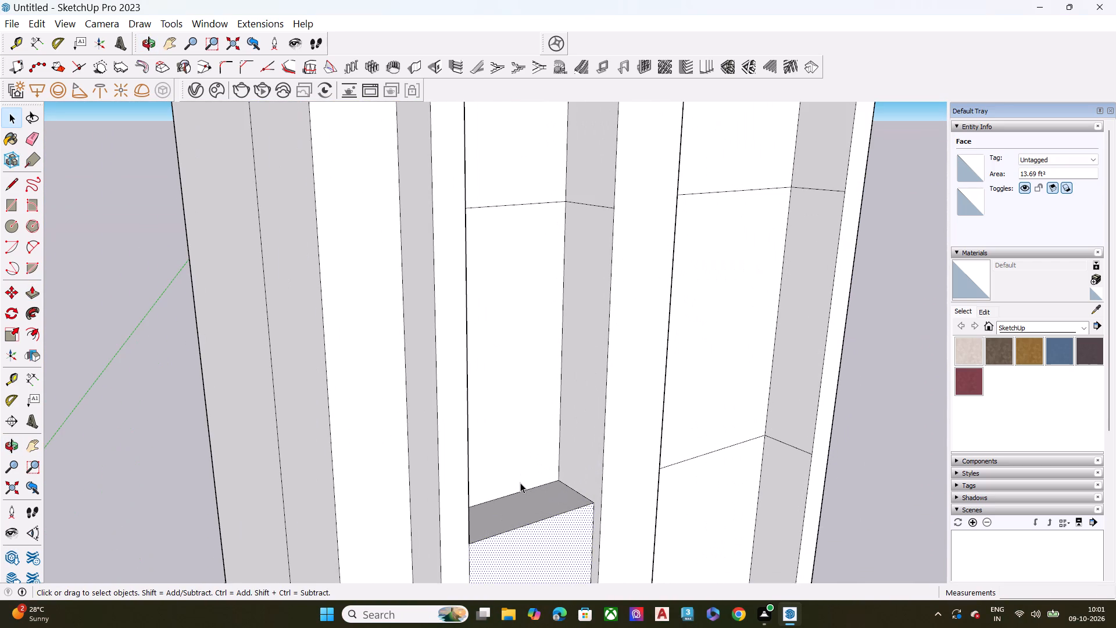
scroll(517, 410, down, 3)
middle_drag(531, 470, 530, 492)
middle_drag(520, 491, 478, 460)
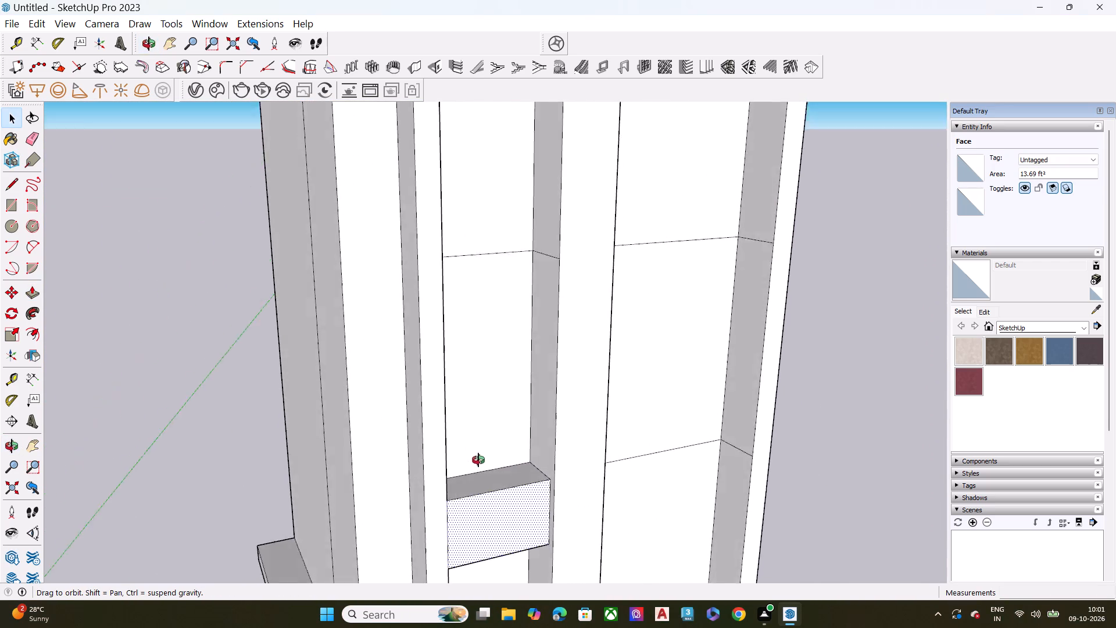
middle_drag(478, 460, 480, 451)
scroll(506, 427, up, 2)
scroll(521, 400, down, 2)
scroll(524, 399, up, 1)
scroll(531, 399, down, 11)
scroll(535, 504, up, 7)
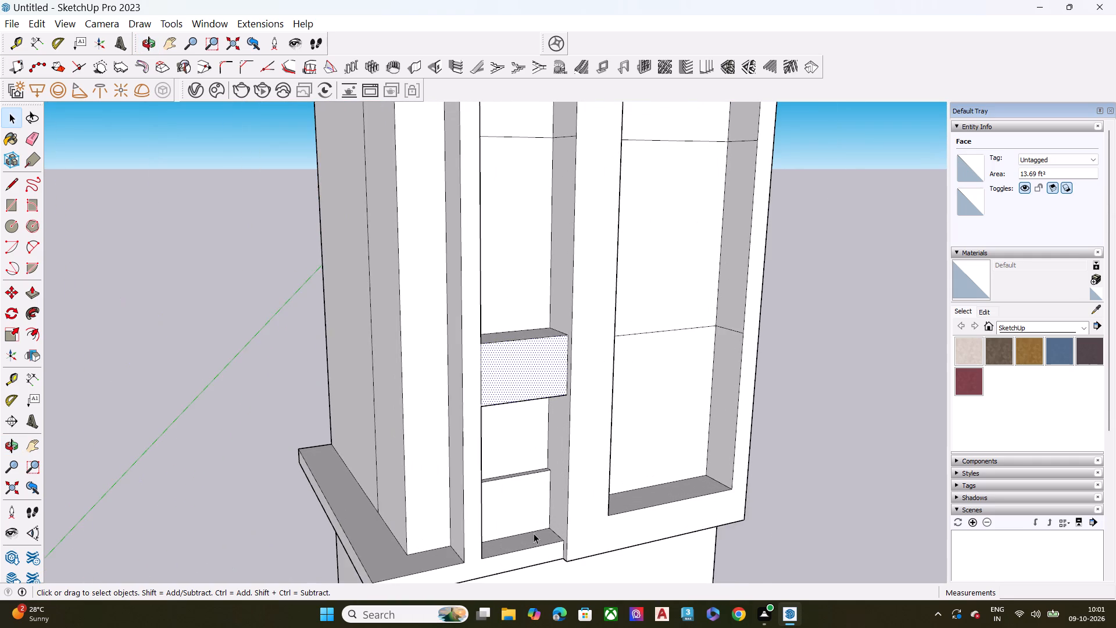
Measure the height of the lowest panel in the narrow bay from its base to its top edge.
middle_drag(532, 533, 540, 502)
scroll(532, 527, up, 2)
key(space)
scroll(555, 519, up, 4)
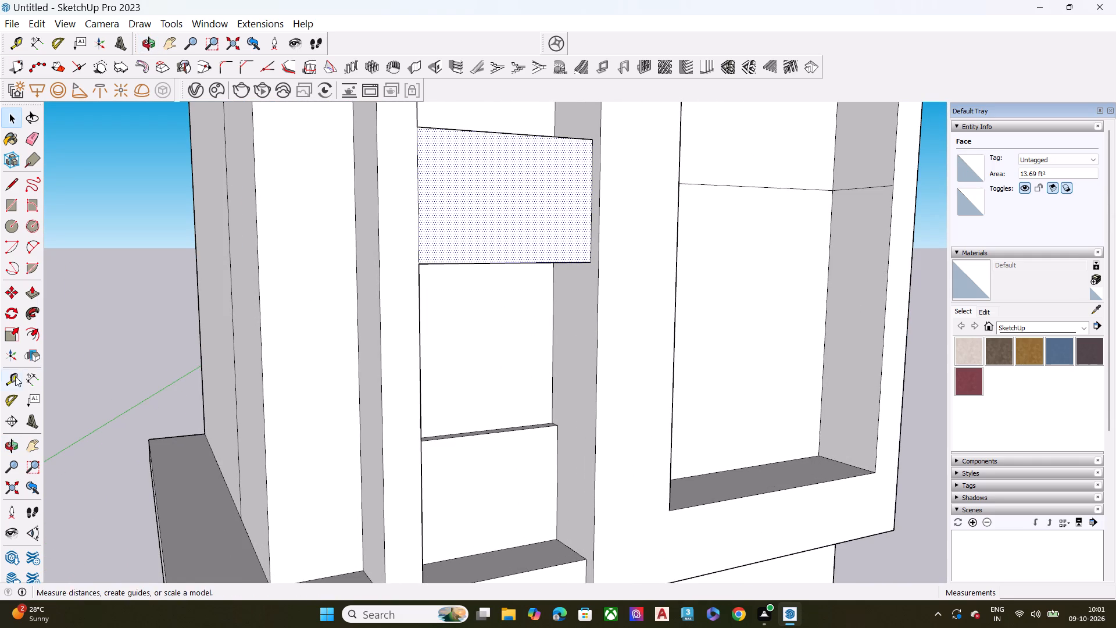
click(33, 377)
click(556, 540)
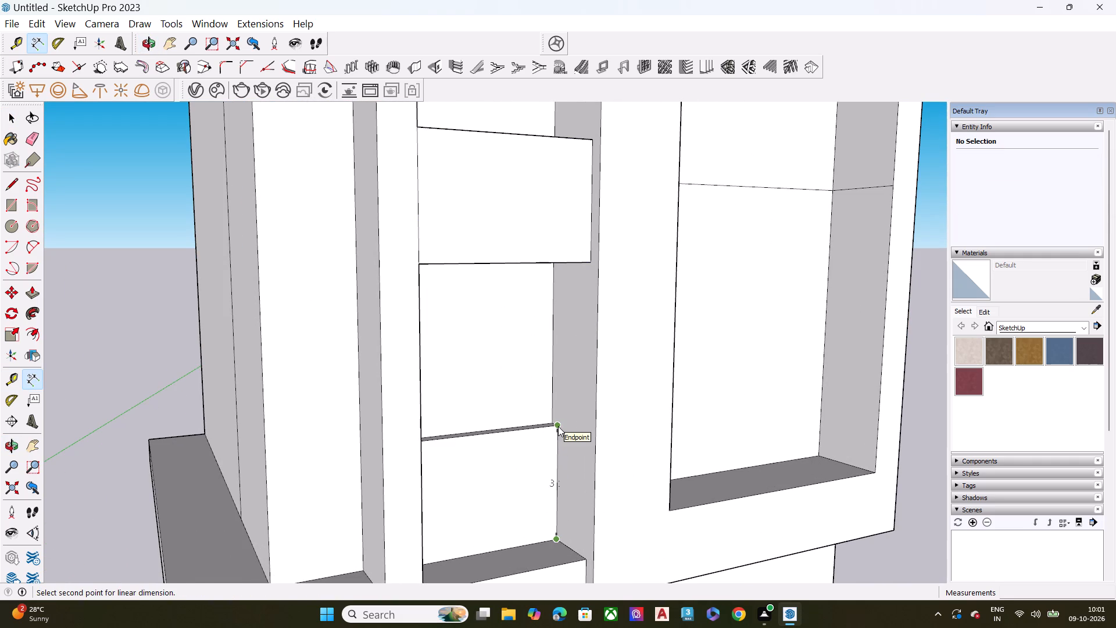
key(space)
Copy the second projecting panel's rear top edge 3' straight up the narrow bay's back face.
scroll(538, 540, down, 8)
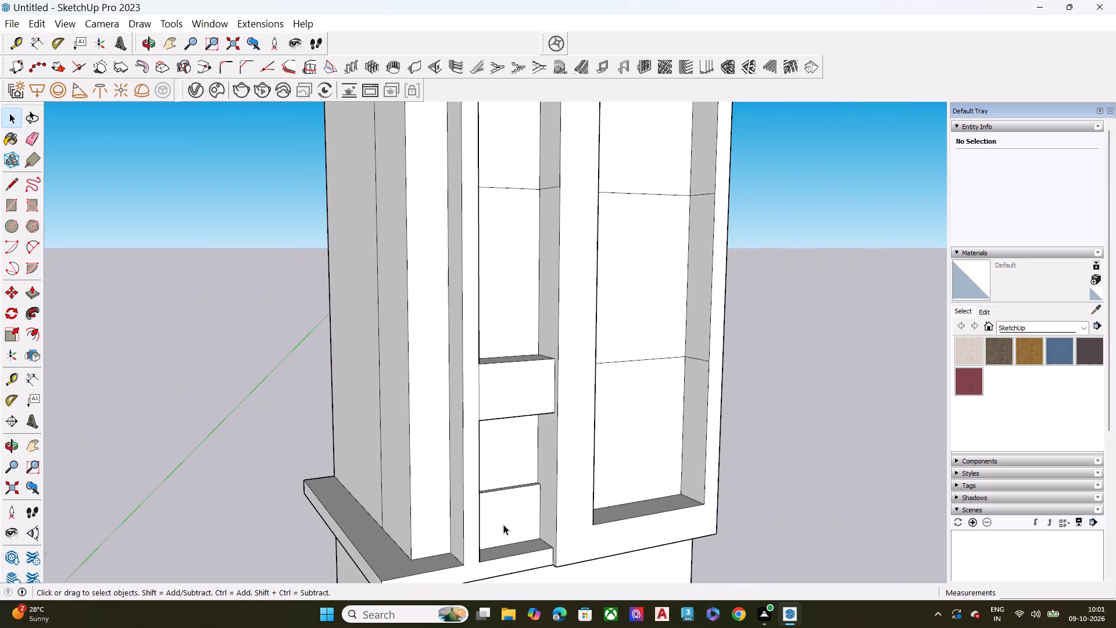
scroll(530, 366, up, 7)
scroll(538, 348, down, 5)
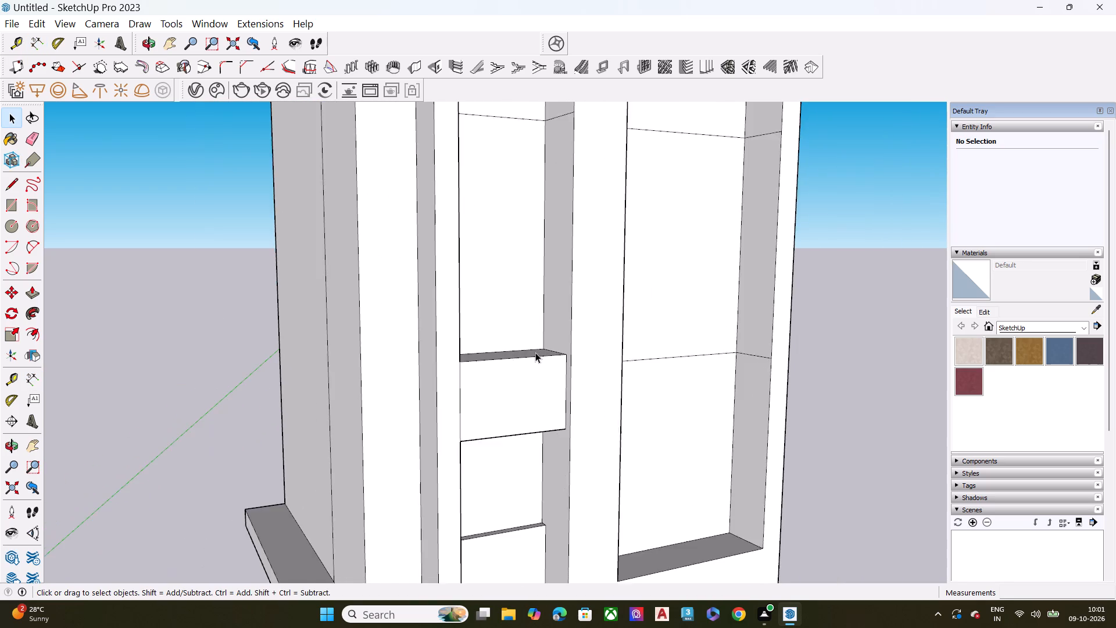
middle_drag(535, 351, 534, 466)
scroll(526, 416, up, 5)
click(523, 367)
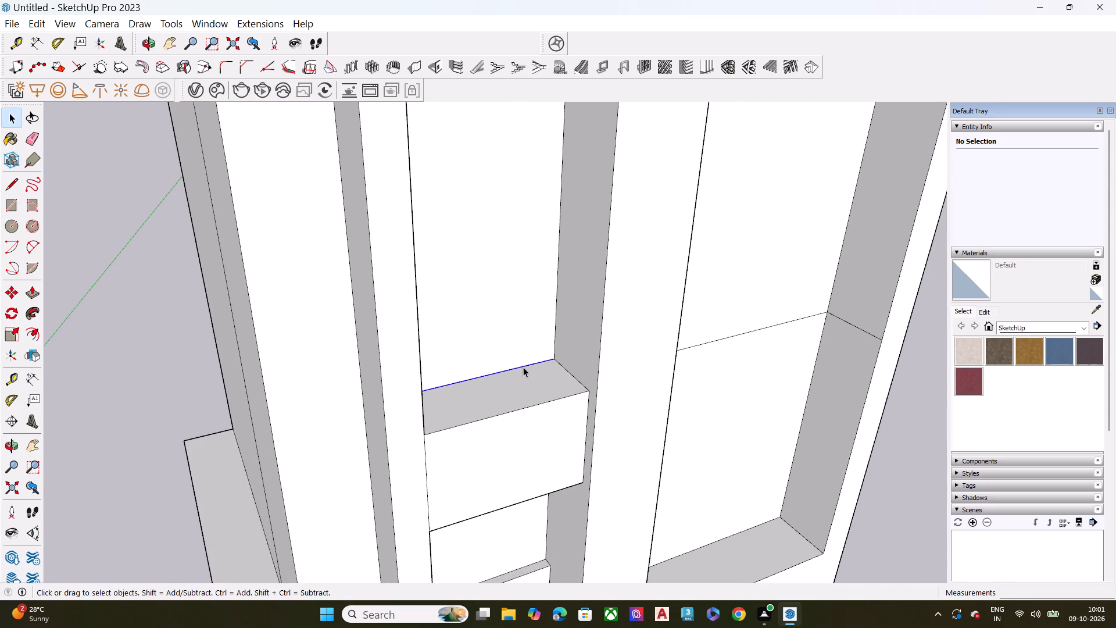
key(m)
click(555, 361)
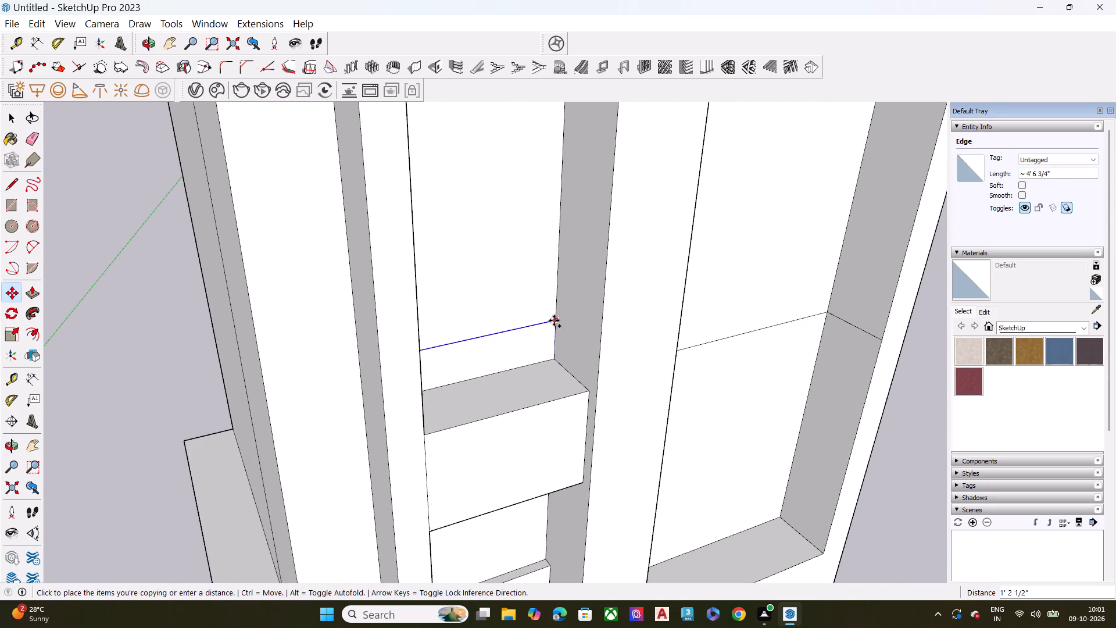
scroll(561, 266, down, 4)
scroll(561, 268, up, 1)
scroll(561, 268, down, 3)
scroll(565, 320, down, 5)
middle_drag(558, 374, 580, 269)
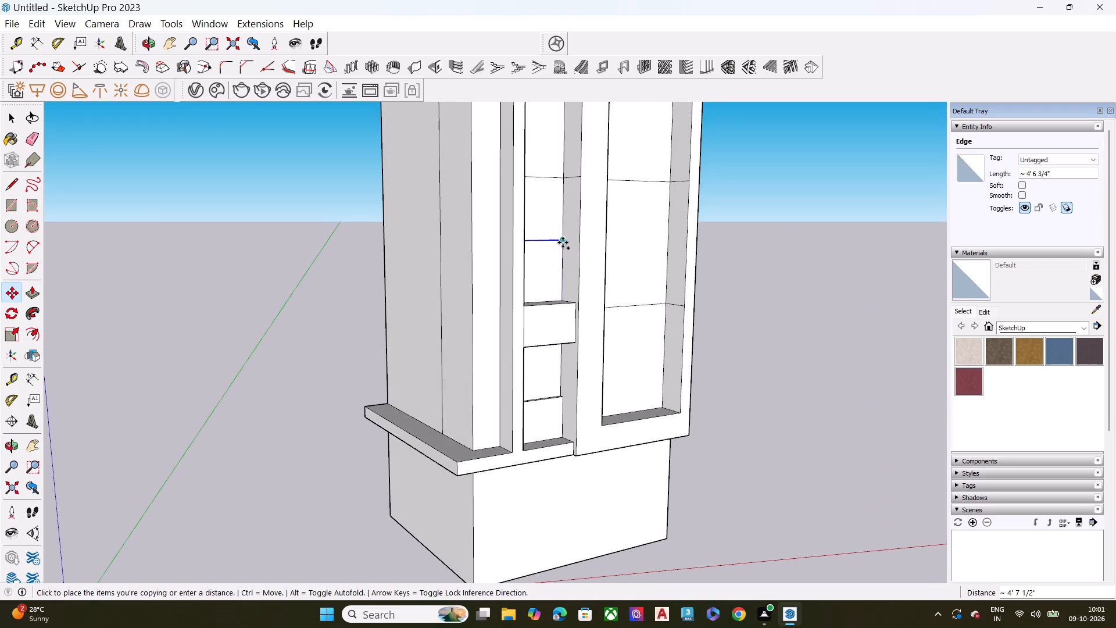
text(3')
key(Return)
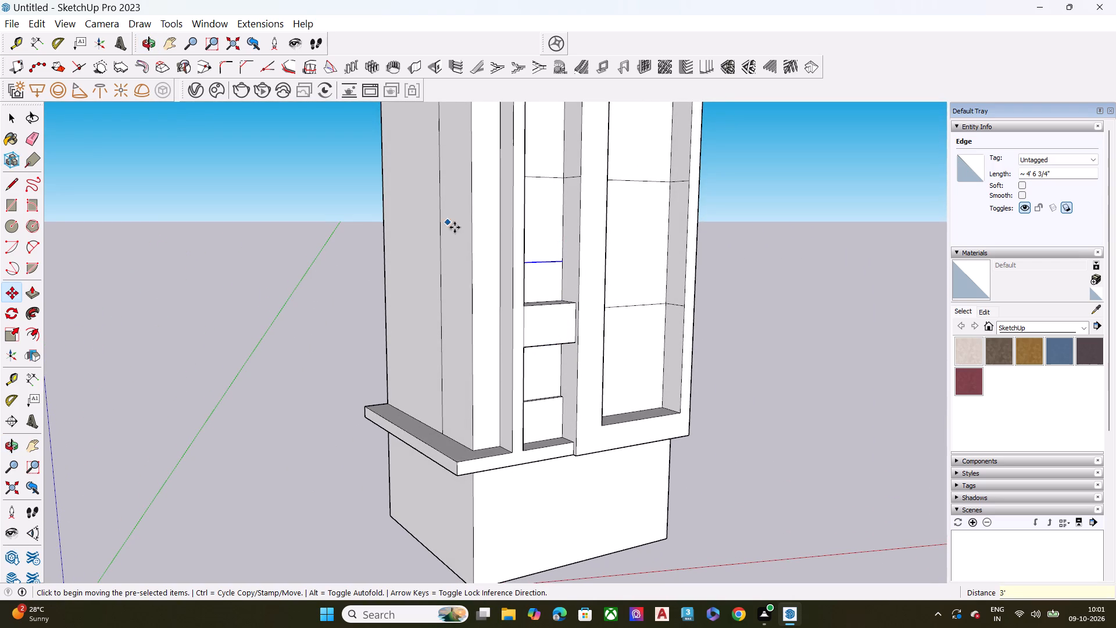
scroll(577, 216, up, 5)
scroll(544, 438, up, 1)
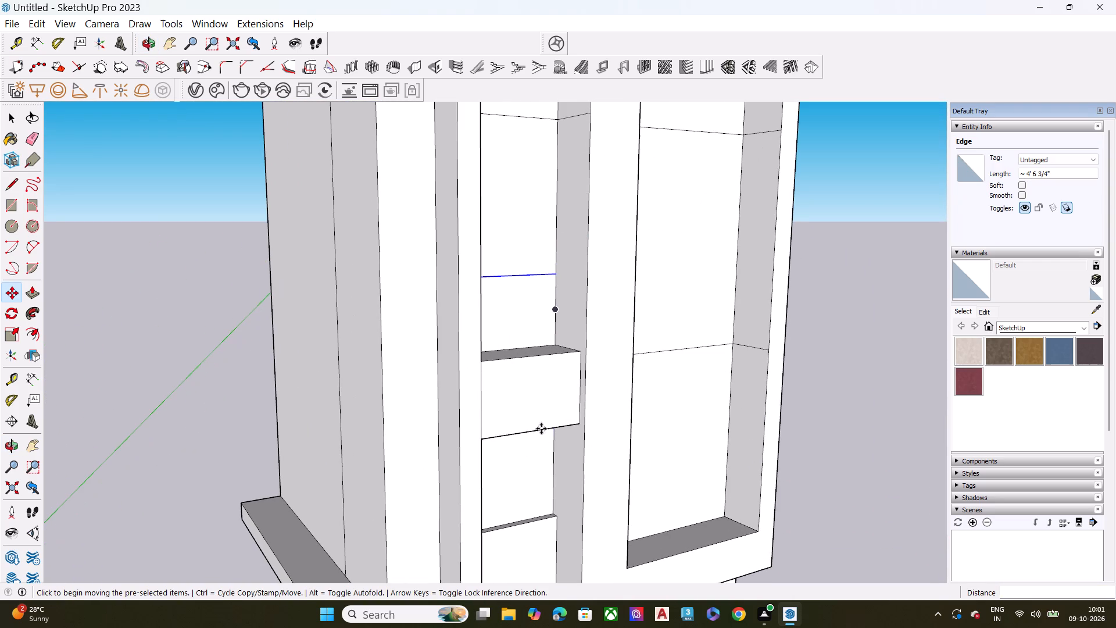
key(space)
Measure the projection depth of the lowest panel in the narrow bay along its top end edge.
scroll(469, 454, down, 7)
middle_drag(504, 508, 527, 553)
scroll(525, 546, up, 2)
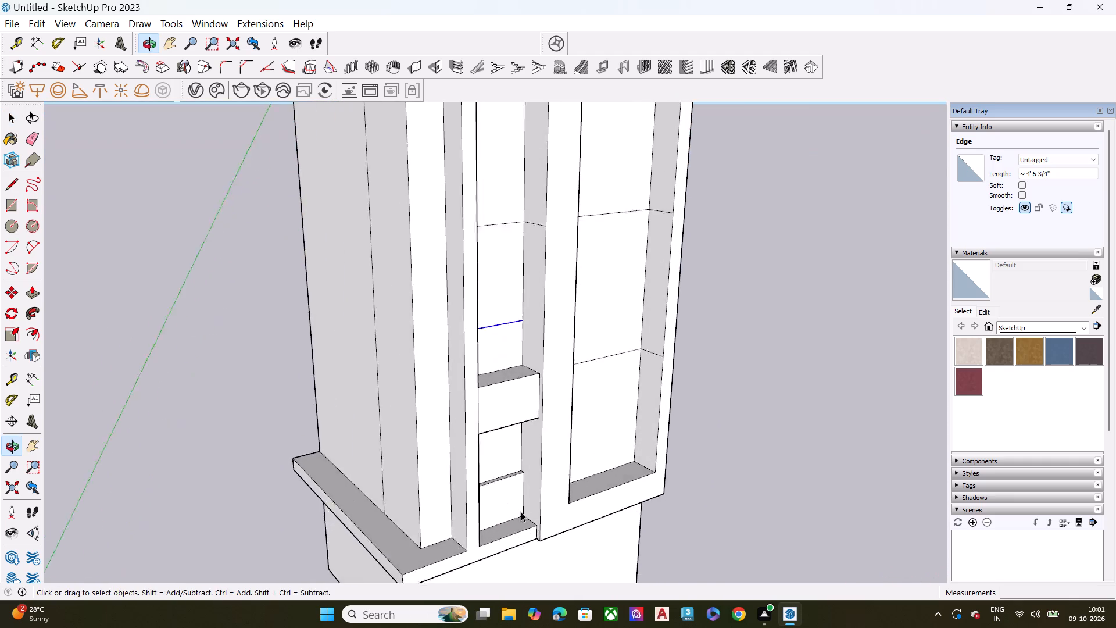
scroll(521, 512, up, 7)
middle_drag(517, 458, 534, 491)
scroll(532, 488, up, 7)
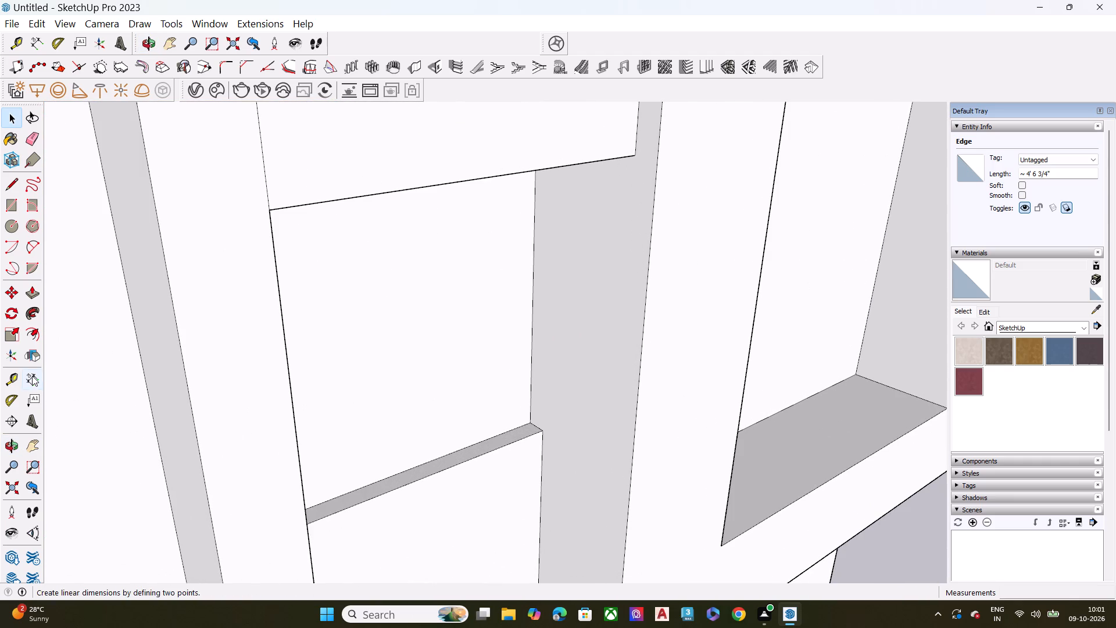
click(32, 376)
click(531, 421)
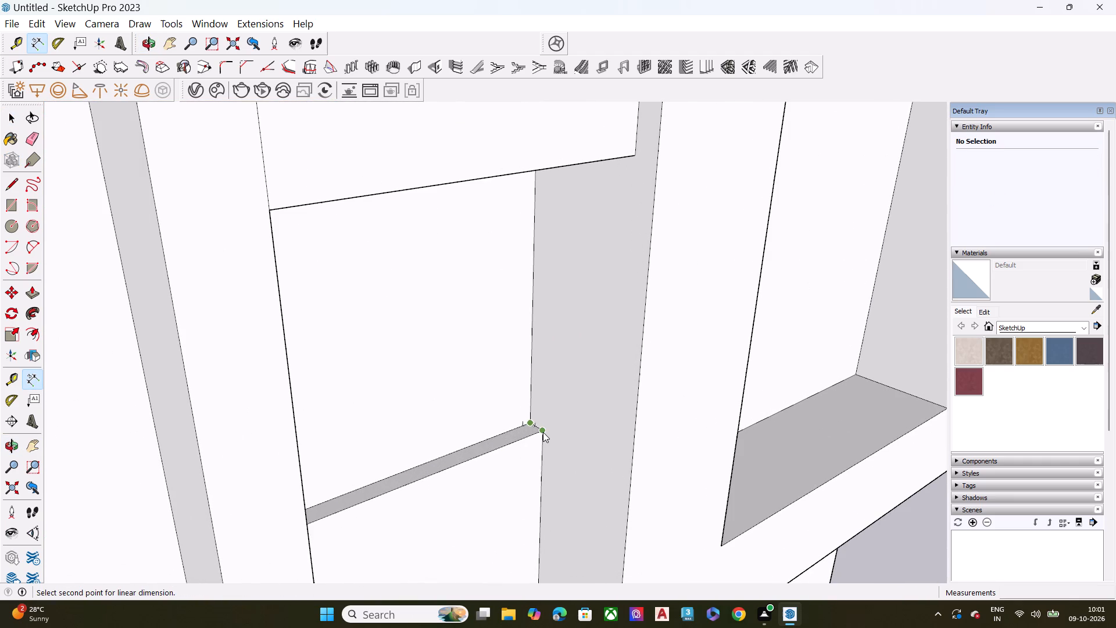
click(544, 432)
scroll(502, 434, up, 12)
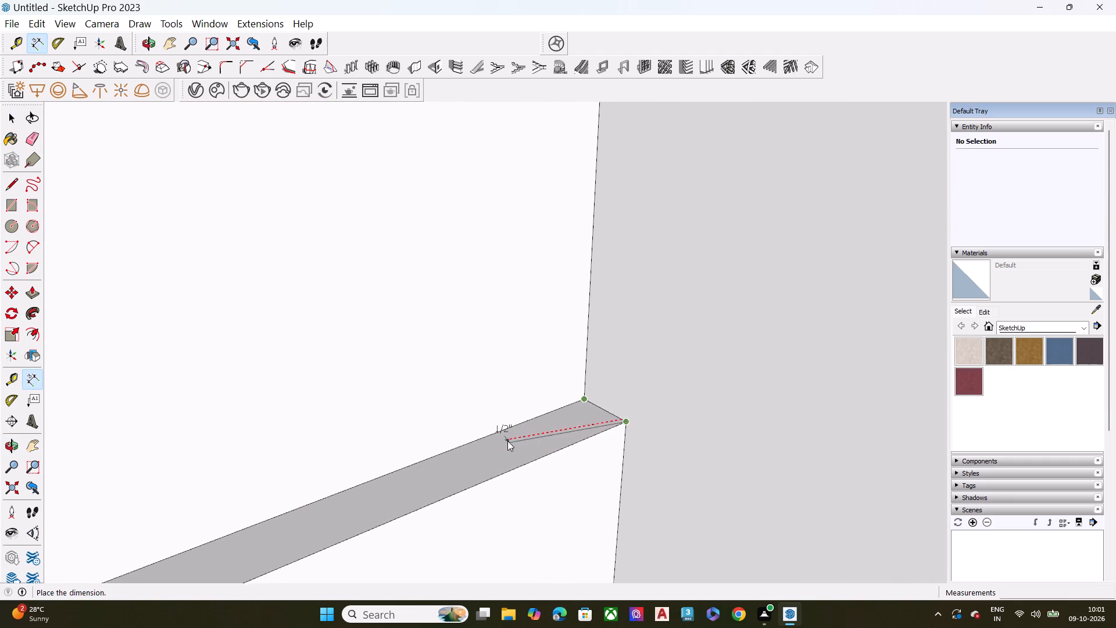
scroll(507, 441, up, 2)
key(Escape)
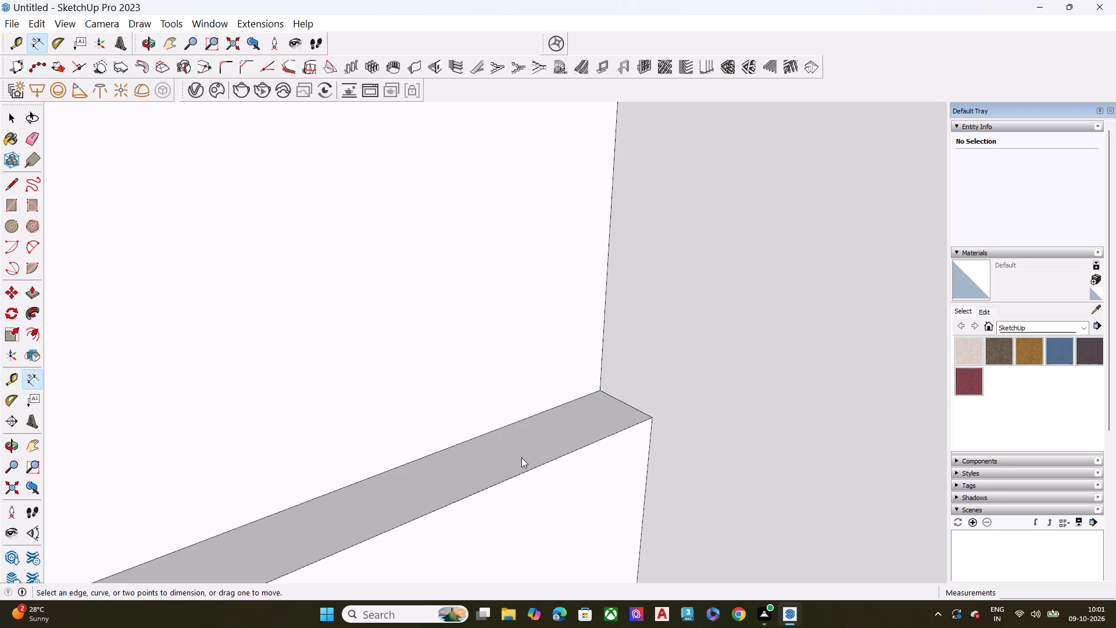
Push/Pull the face directly above the second projecting panel outward 3 3/4", aligning it with the lowest shallow panel.
scroll(521, 458, down, 12)
scroll(525, 449, up, 1)
scroll(524, 448, down, 12)
scroll(519, 442, up, 3)
scroll(519, 443, down, 2)
scroll(519, 443, up, 1)
scroll(519, 443, down, 3)
scroll(524, 447, up, 1)
scroll(524, 447, down, 9)
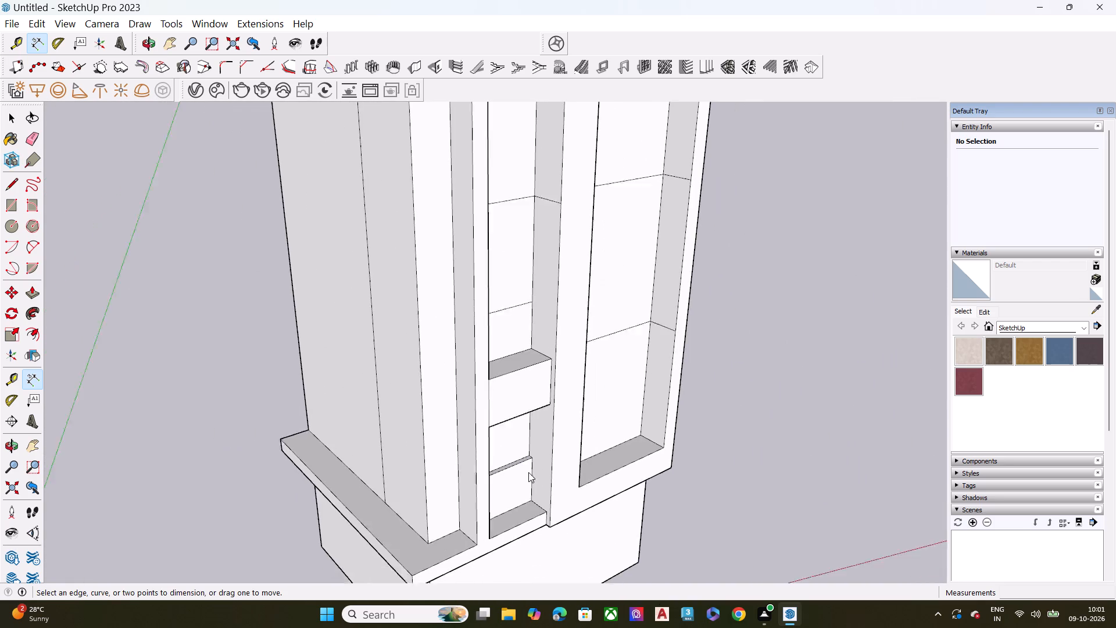
scroll(528, 472, down, 2)
scroll(530, 351, up, 6)
click(515, 353)
click(509, 334)
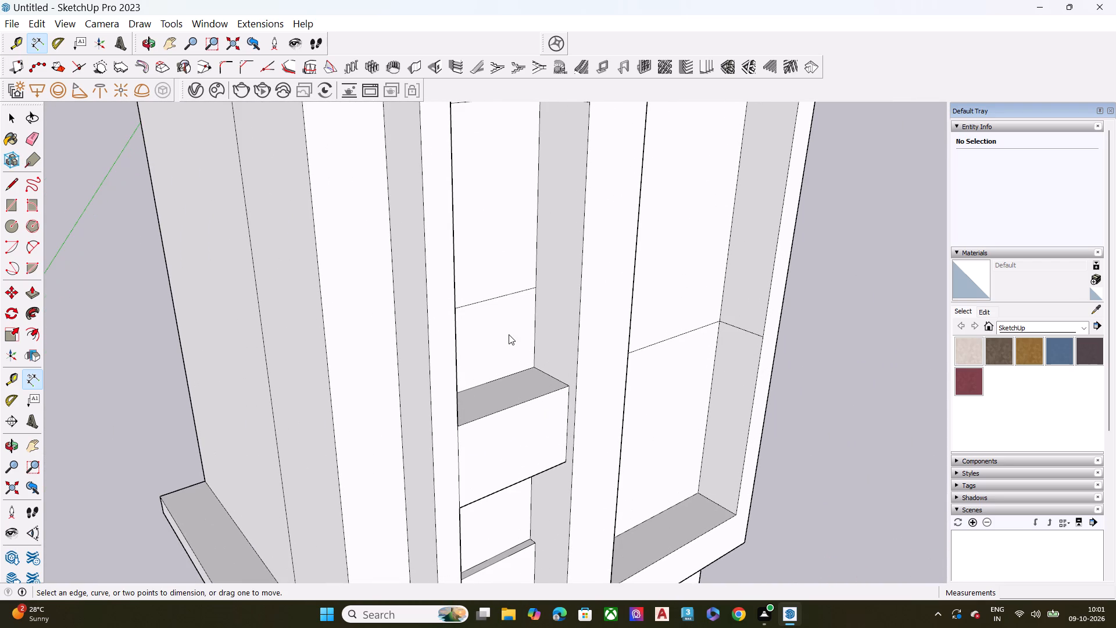
key(space)
click(510, 336)
key(p)
click(514, 338)
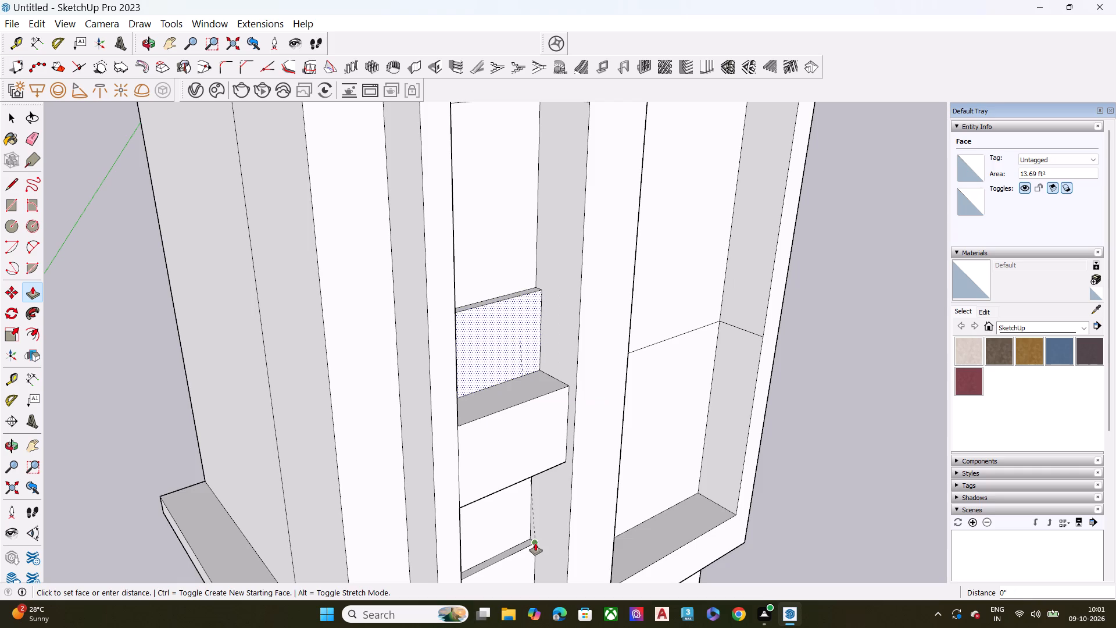
middle_drag(535, 546, 540, 495)
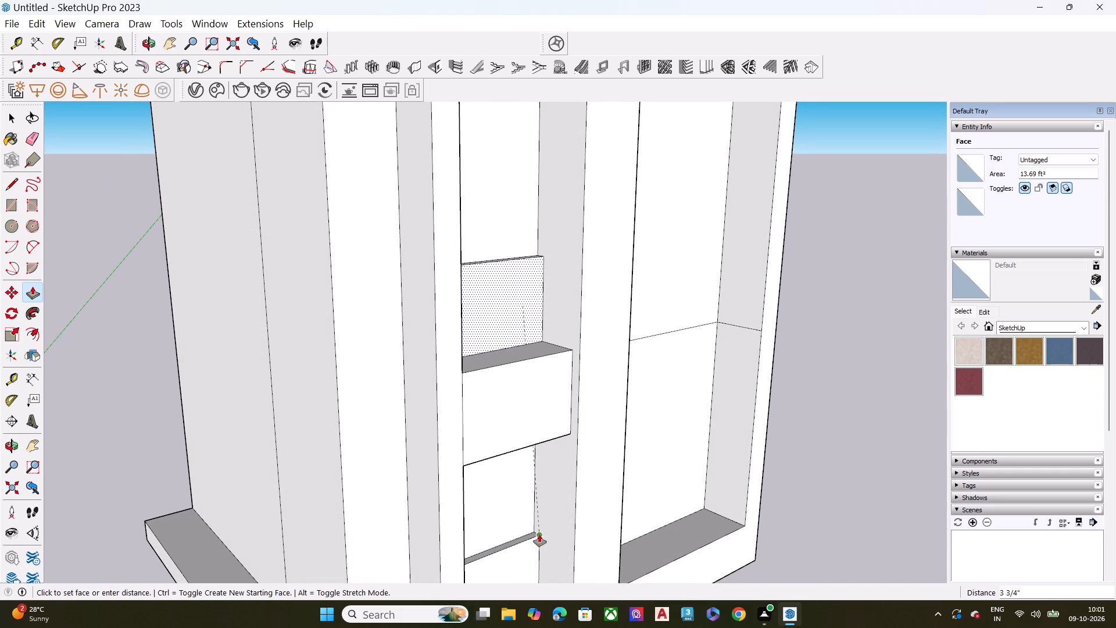
click(539, 534)
key(space)
Delete the division line on the narrow bay's side wall just above the new shallow panel.
scroll(540, 369, down, 13)
scroll(553, 386, up, 7)
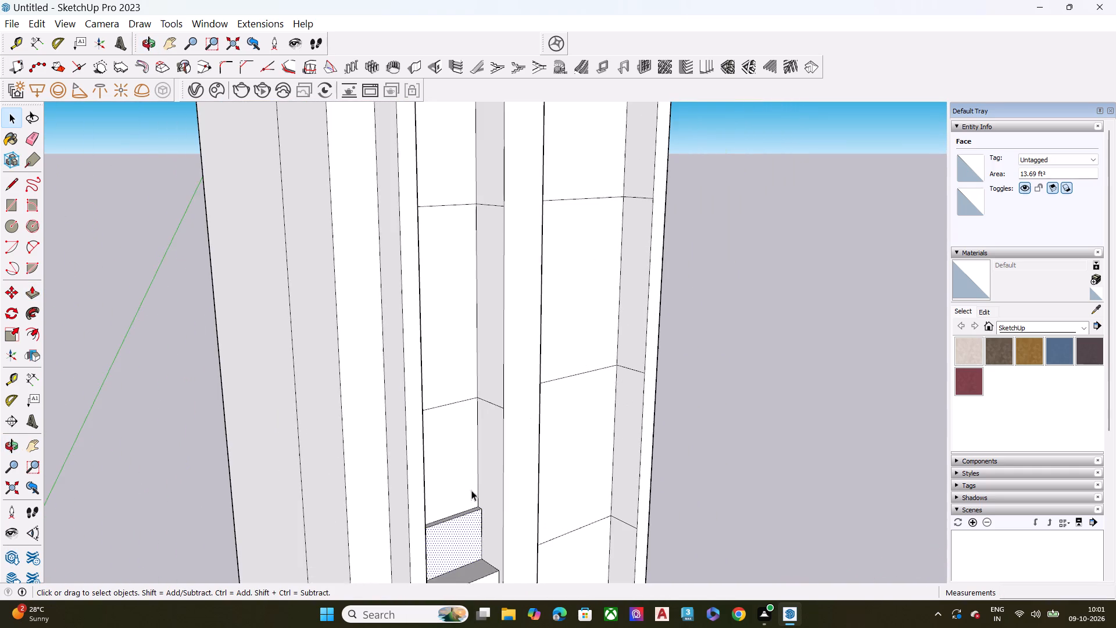
middle_drag(442, 493, 422, 451)
scroll(523, 435, down, 4)
middle_drag(421, 477, 514, 477)
scroll(512, 465, up, 6)
key(space)
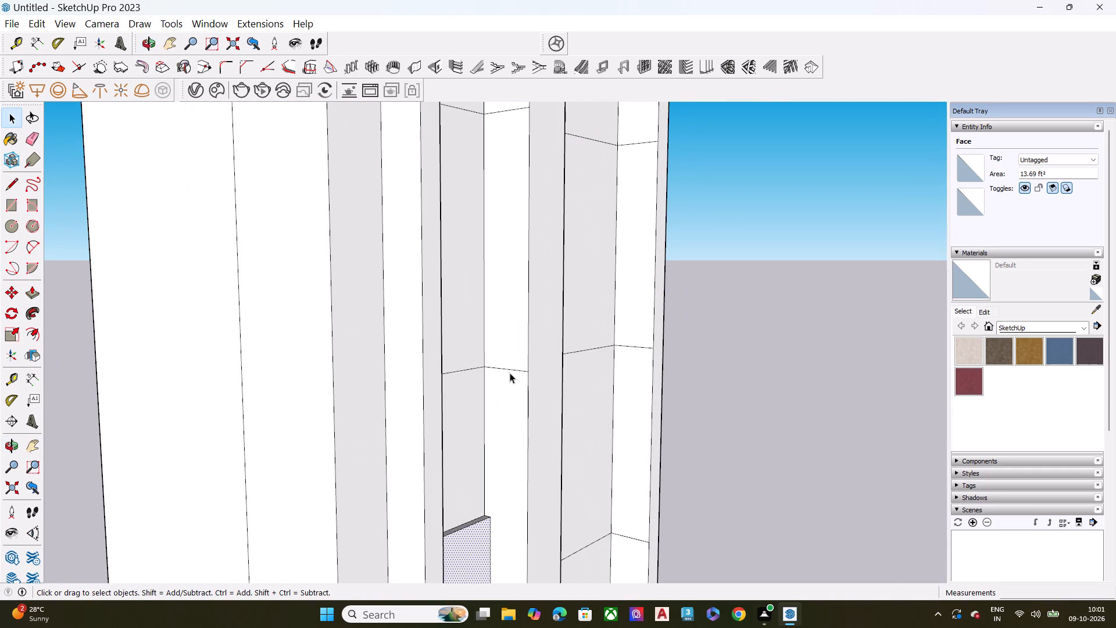
click(514, 372)
key(Delete)
Copy the new shallow panel's rear top edge 4' straight up the narrow bay's back face.
scroll(462, 456, down, 3)
middle_drag(471, 451, 406, 569)
scroll(450, 530, up, 7)
scroll(447, 452, up, 7)
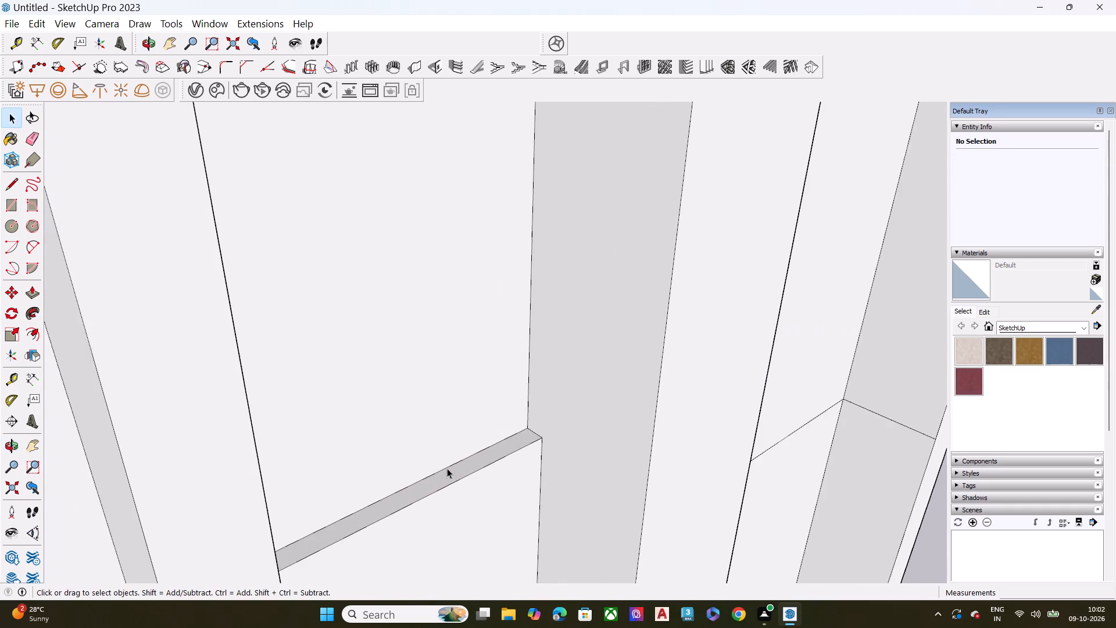
middle_drag(447, 470, 453, 520)
scroll(450, 512, up, 5)
click(453, 481)
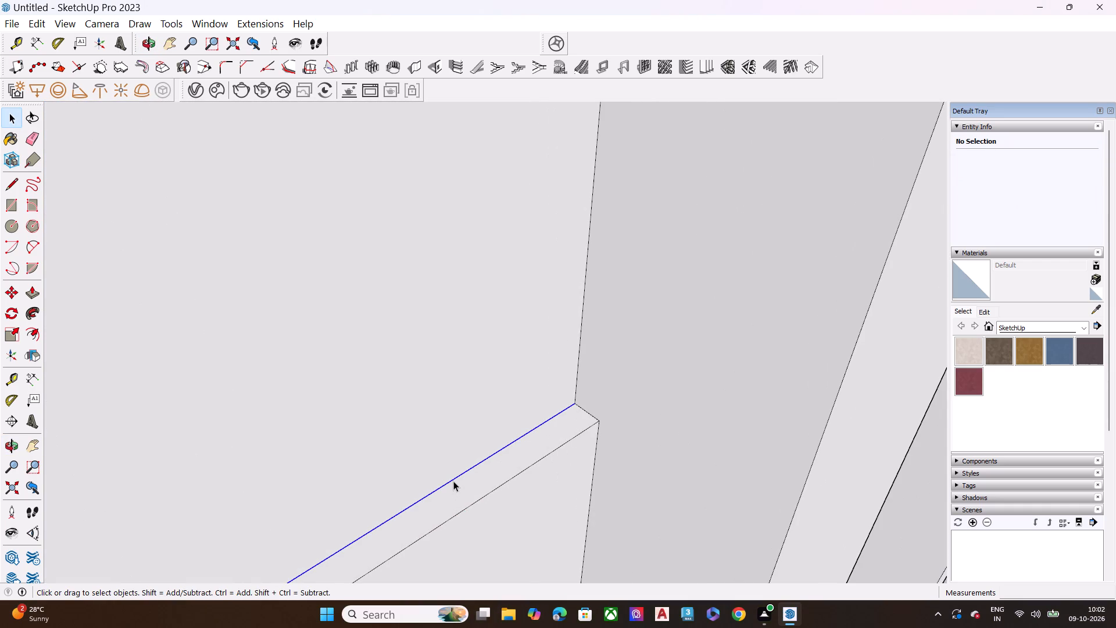
key(m)
click(580, 405)
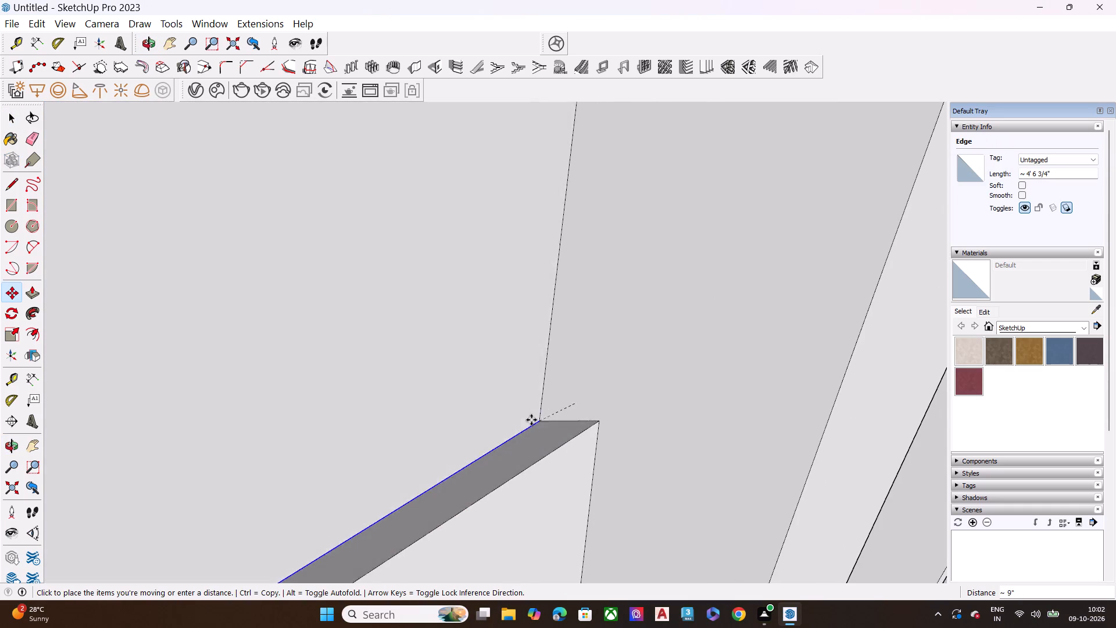
scroll(532, 415, down, 13)
scroll(575, 408, up, 1)
scroll(575, 408, down, 5)
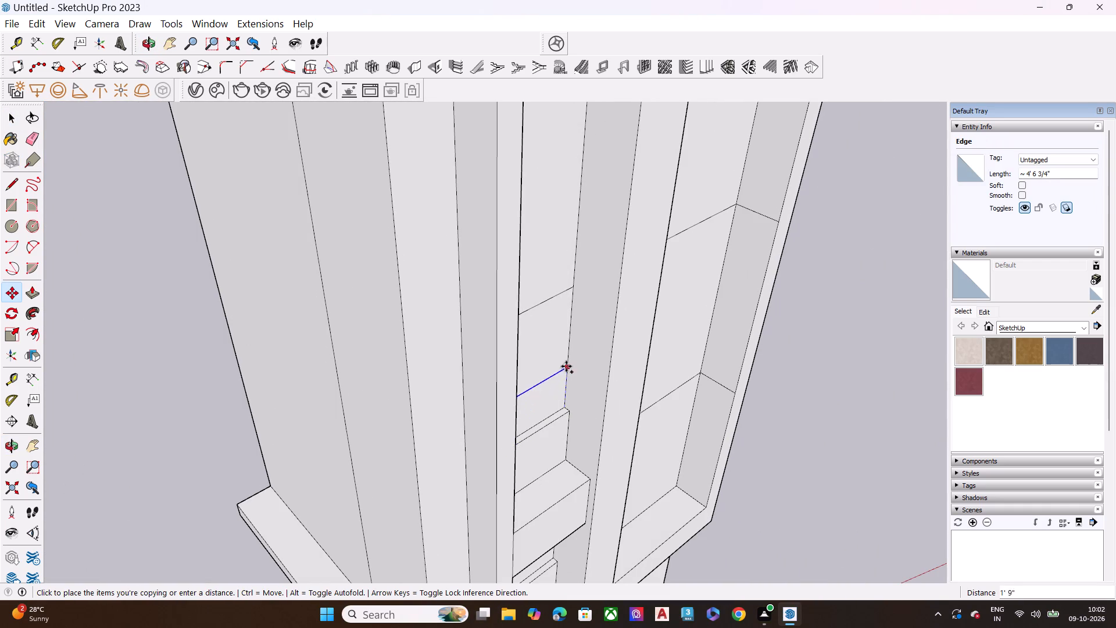
middle_drag(565, 406, 584, 216)
scroll(577, 216, up, 2)
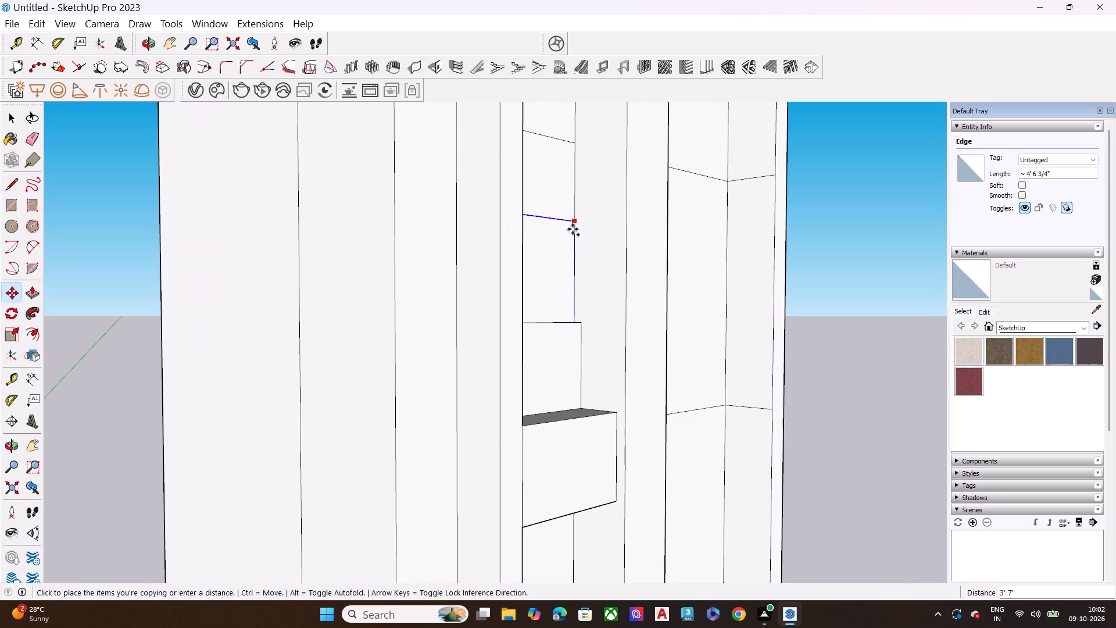
text(4')
key(Return)
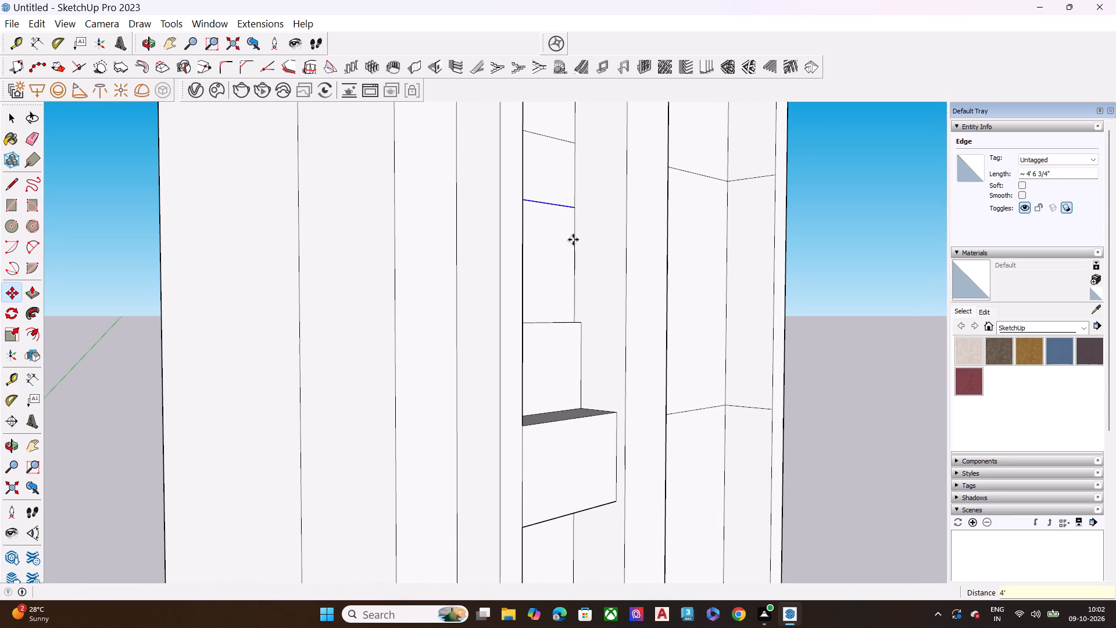
Delete the old division line just above the newly copied line on the narrow bay's back face.
scroll(565, 463, down, 2)
scroll(470, 394, down, 5)
scroll(470, 394, up, 1)
scroll(470, 394, down, 5)
middle_drag(524, 486, 409, 457)
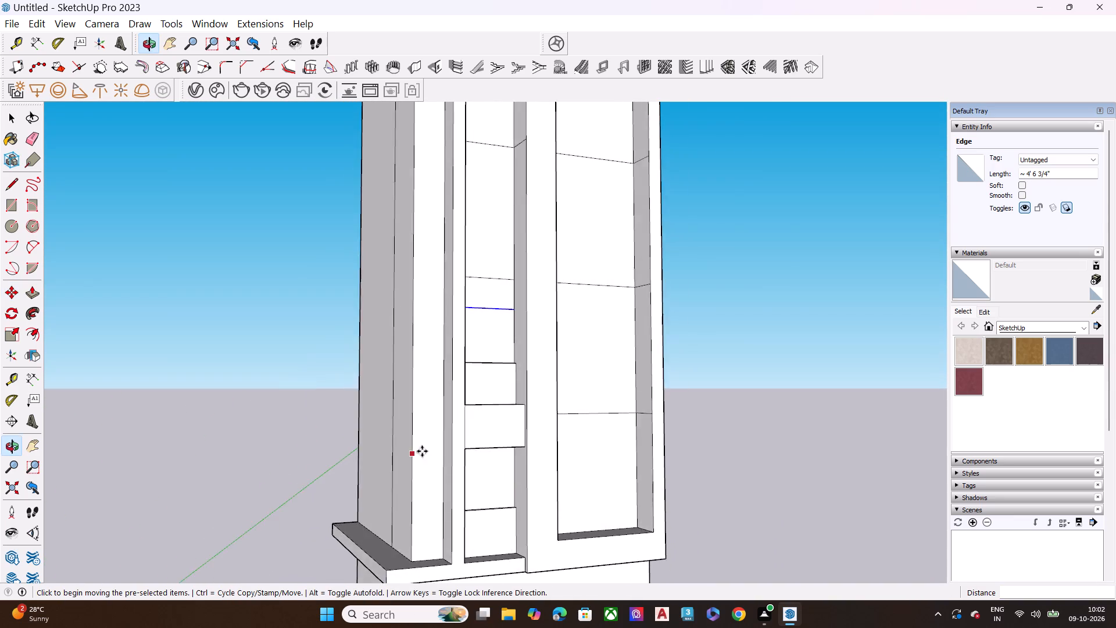
scroll(431, 451, up, 5)
scroll(517, 494, down, 6)
scroll(508, 337, up, 8)
middle_drag(484, 347, 559, 363)
scroll(562, 338, up, 5)
middle_drag(545, 315, 567, 390)
key(space)
click(527, 251)
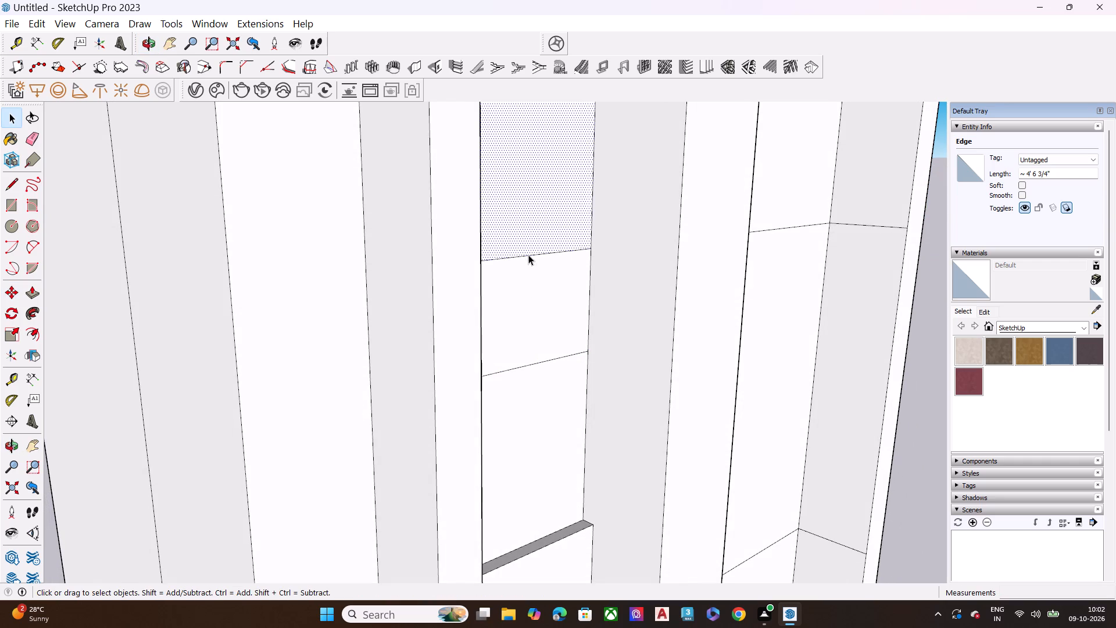
click(528, 255)
key(Delete)
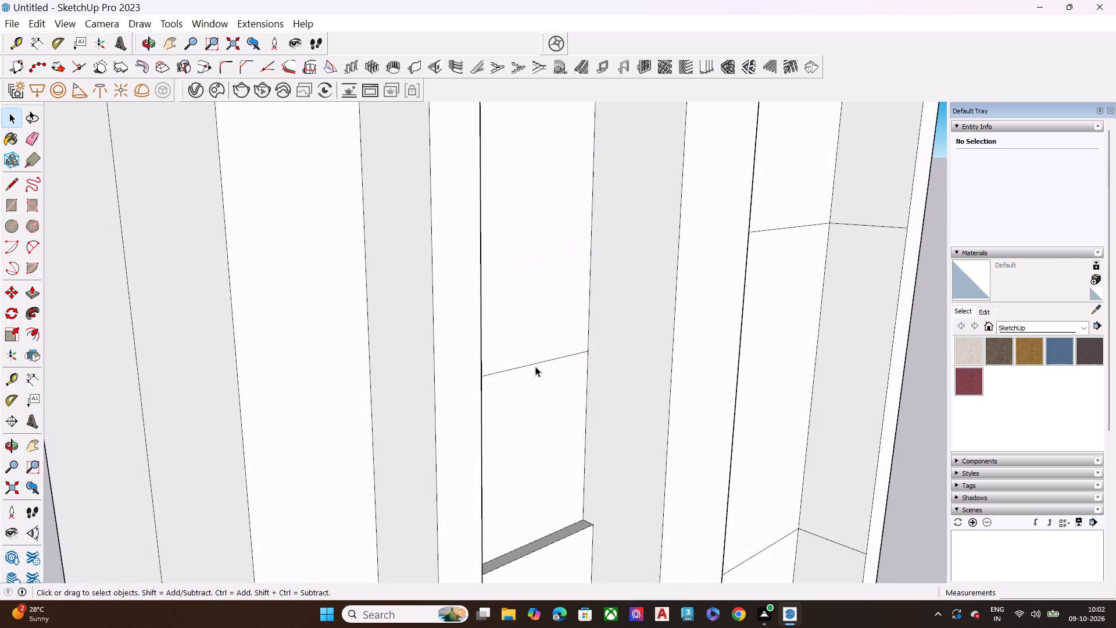
Copy the remaining division line above the shallow panel 3' straight up the narrow bay's back face.
click(544, 361)
scroll(508, 358, down, 3)
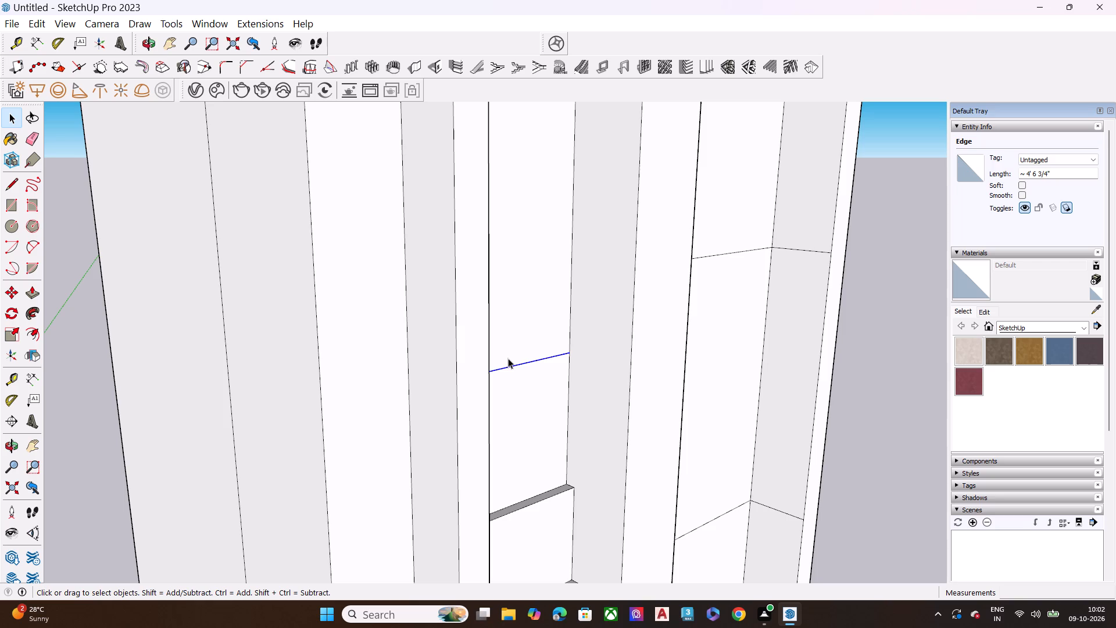
scroll(485, 402, down, 5)
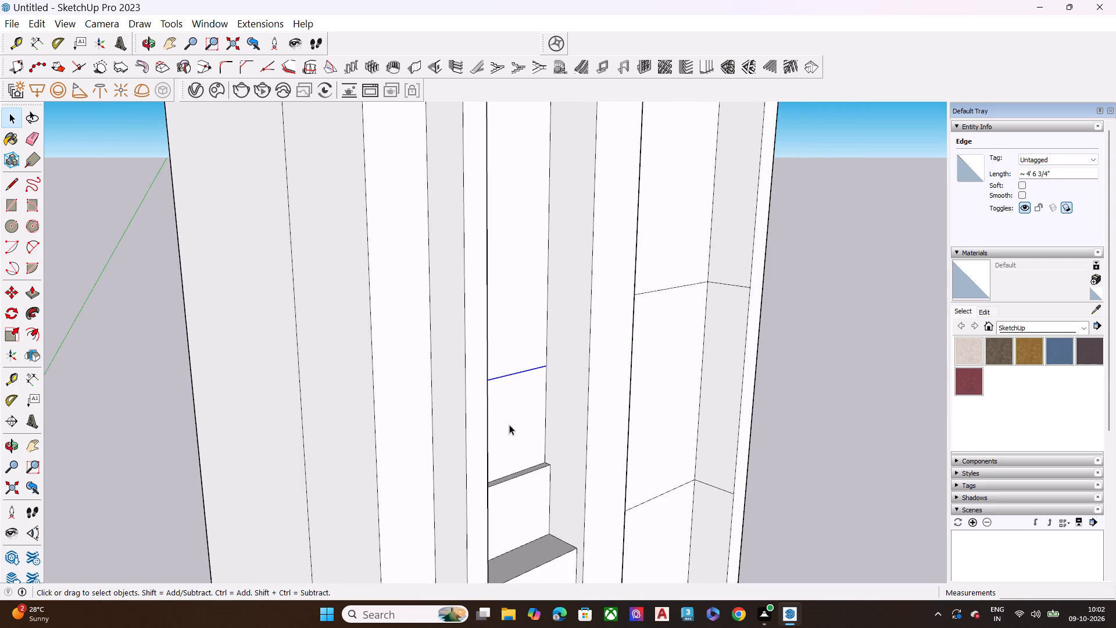
scroll(518, 443, down, 1)
middle_drag(514, 441, 477, 415)
scroll(510, 384, up, 6)
key(m)
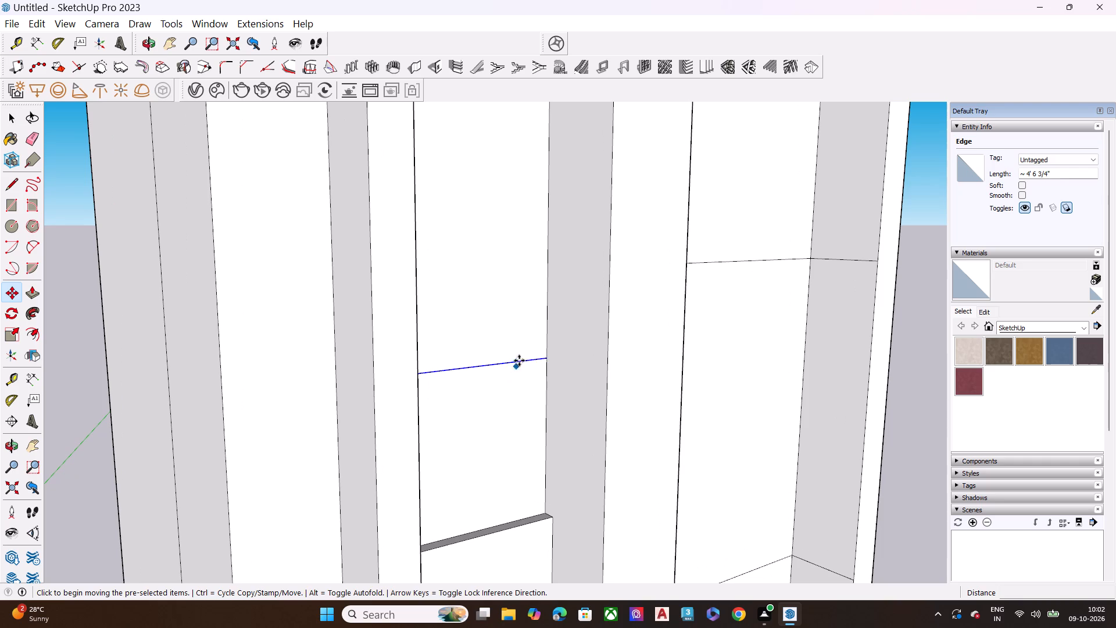
click(546, 358)
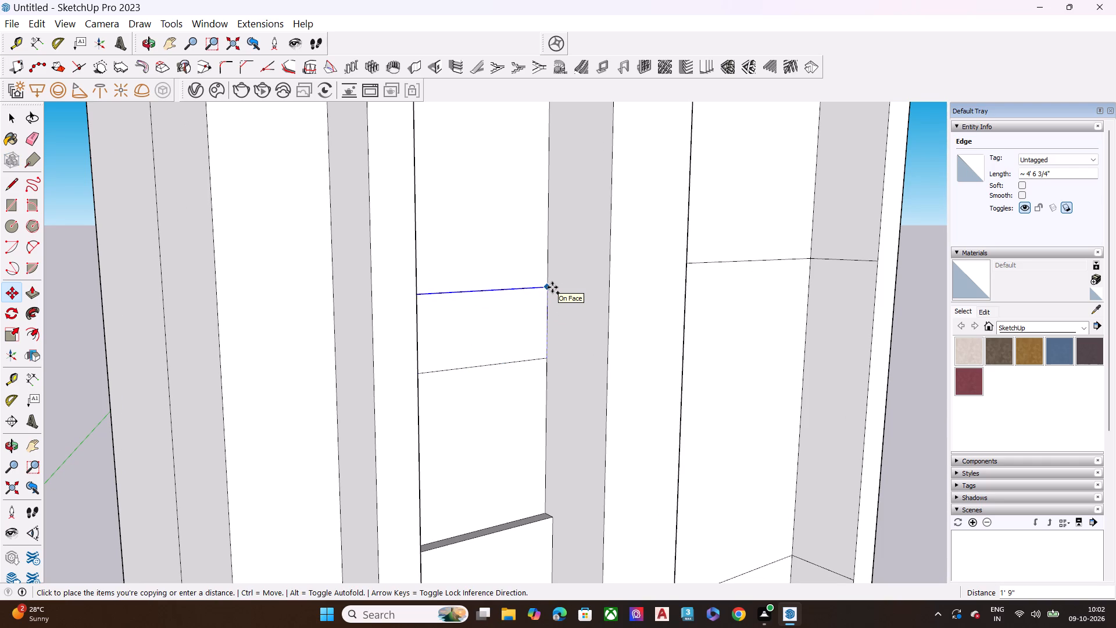
text(3')
key(Return)
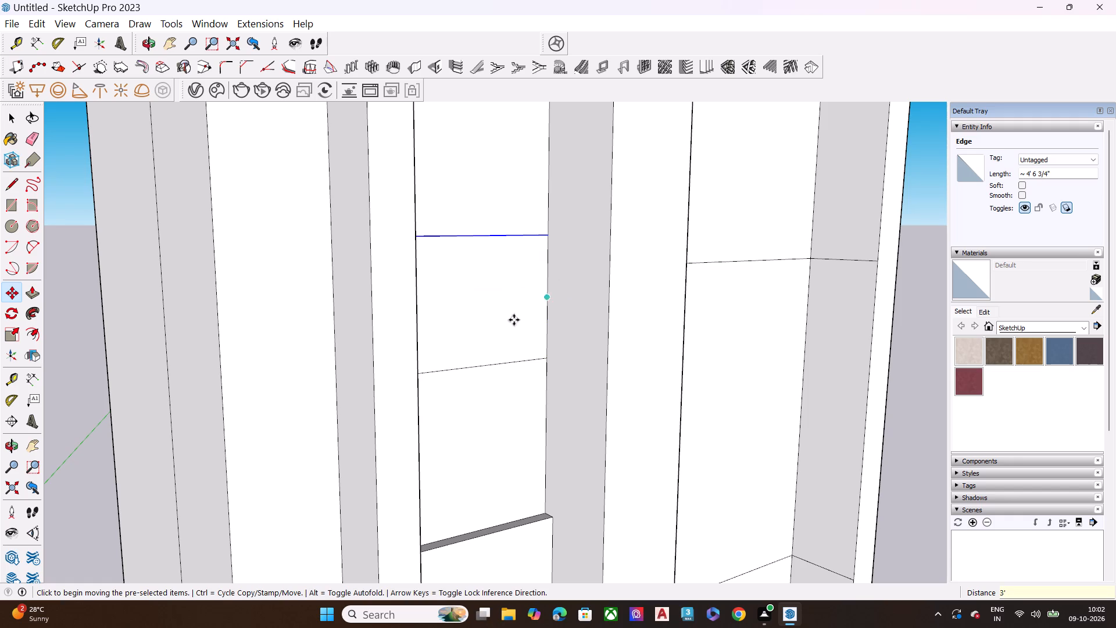
Push/Pull the face between the two division lines outward 1' 10 1/4" to form another deep projecting panel.
scroll(485, 343, down, 8)
scroll(489, 349, up, 2)
scroll(503, 391, down, 1)
middle_drag(485, 433, 510, 413)
key(space)
click(502, 331)
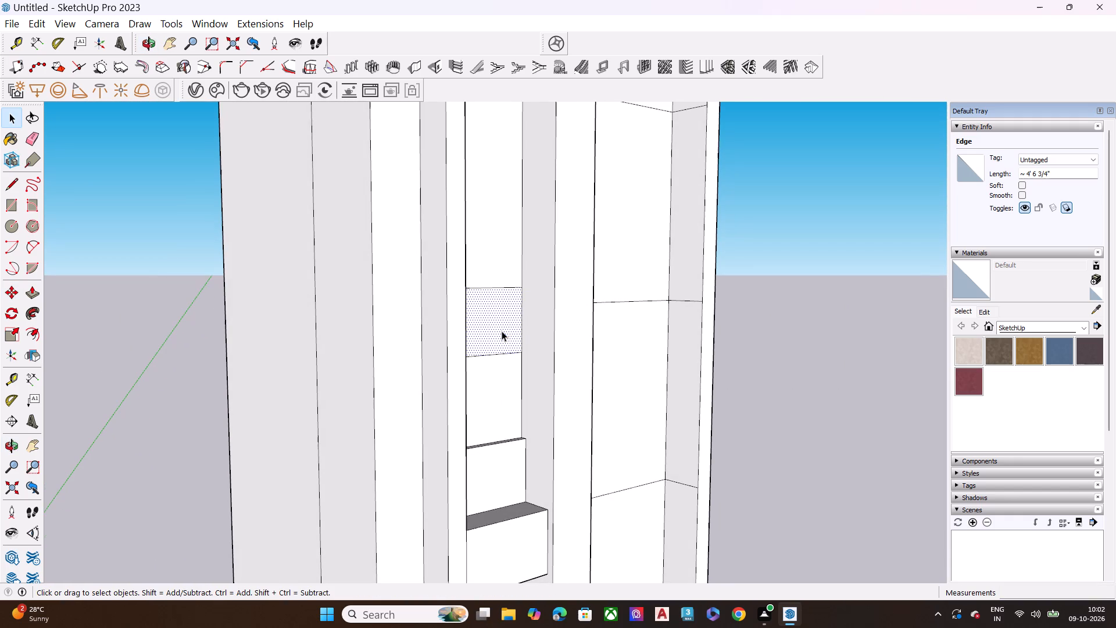
key(p)
click(502, 330)
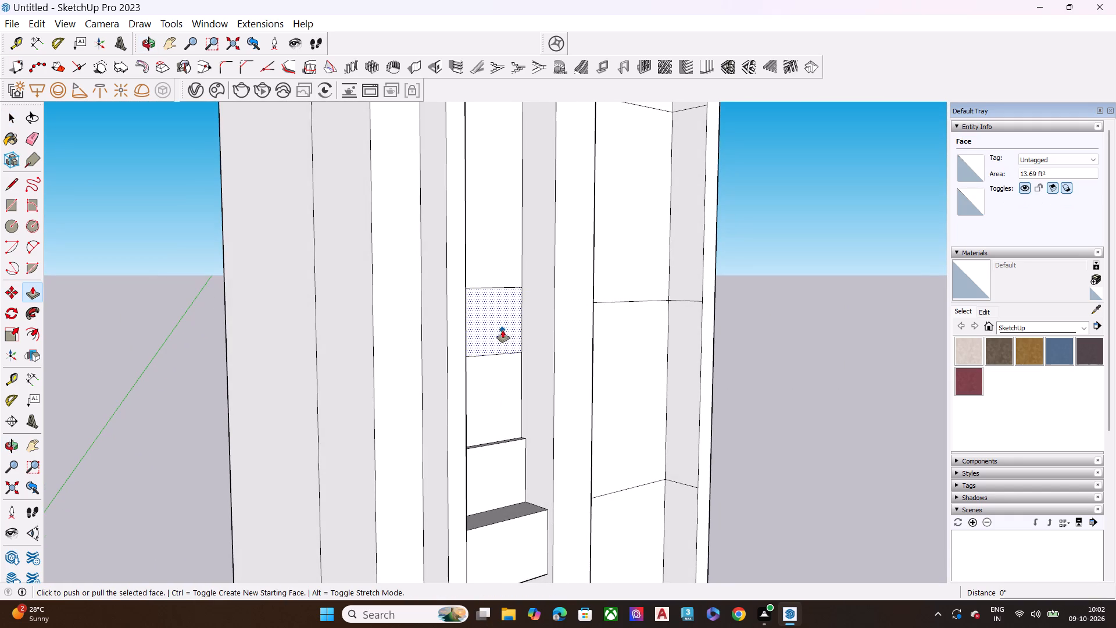
click(545, 506)
scroll(423, 420, down, 4)
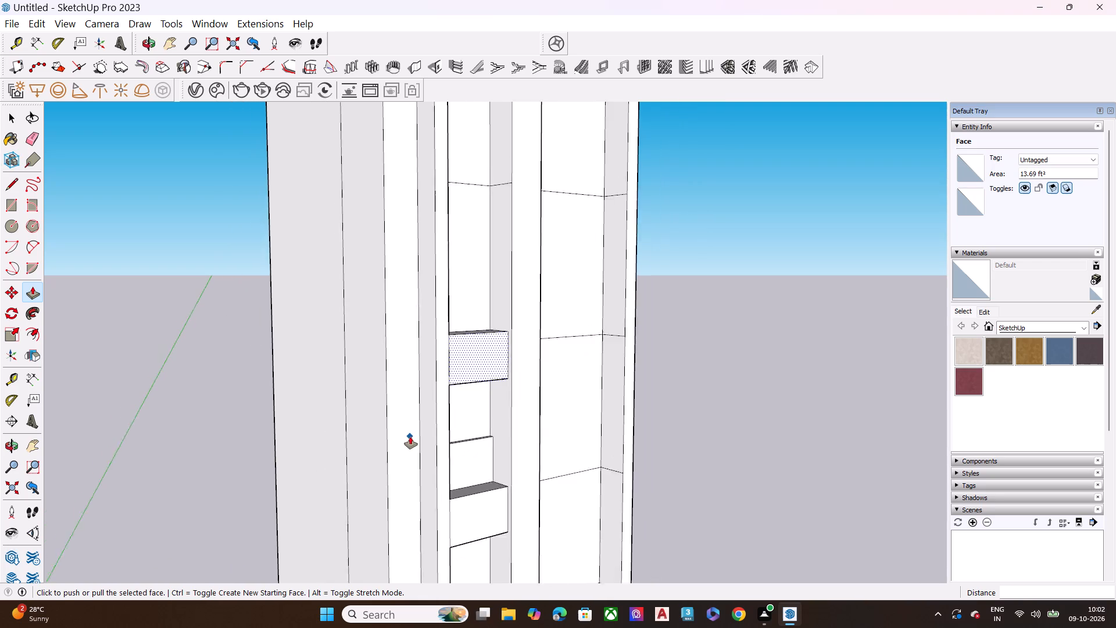
scroll(410, 437, down, 8)
middle_drag(448, 452, 471, 429)
scroll(453, 384, up, 5)
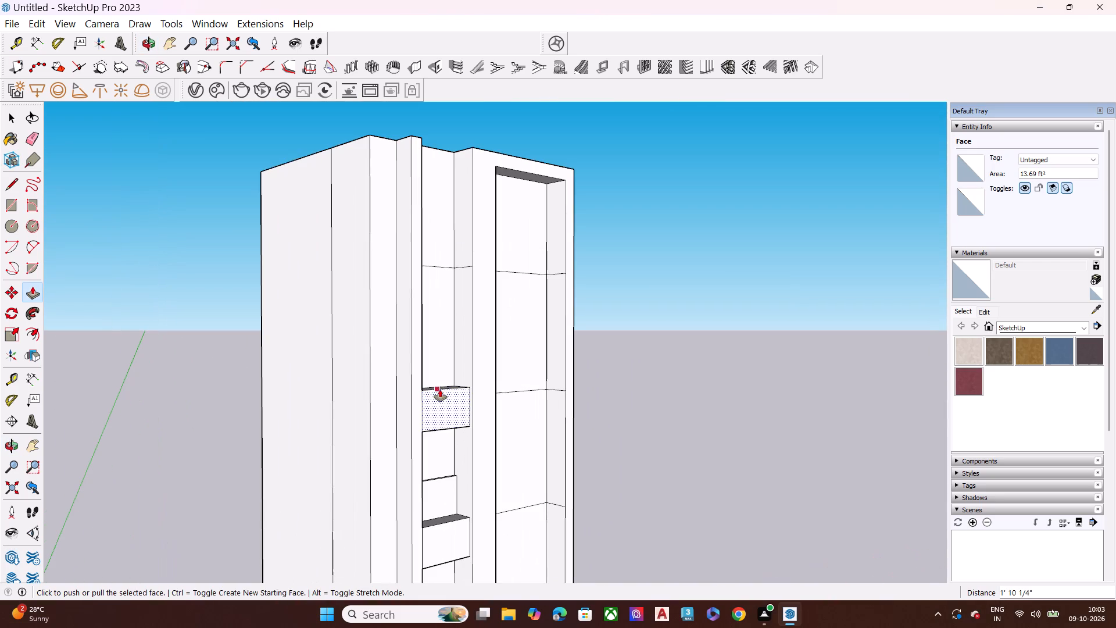
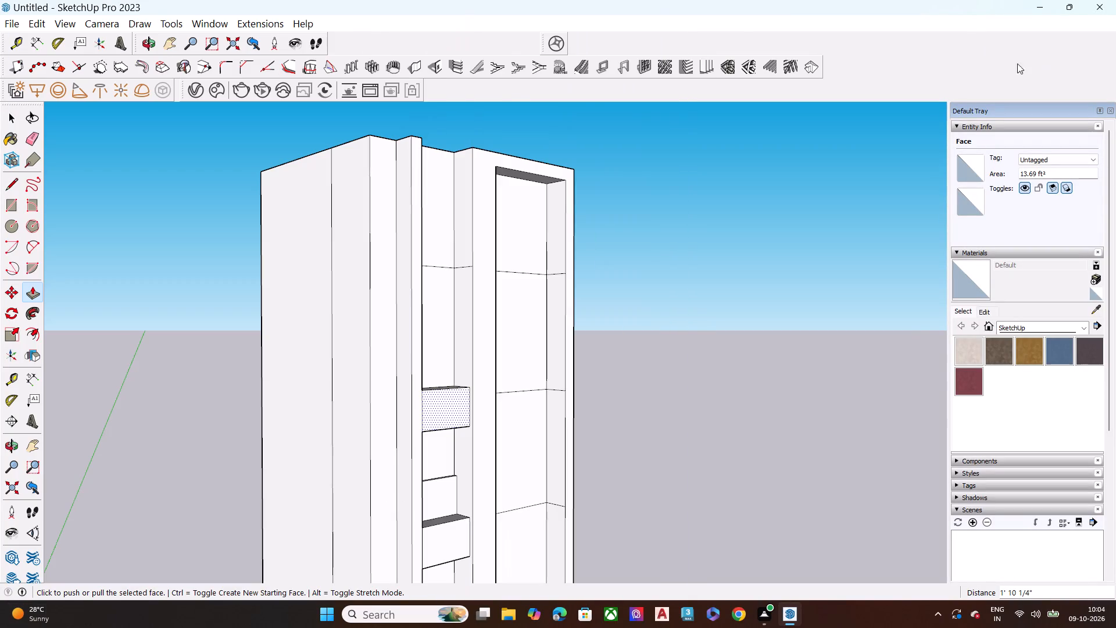
Copy the uppermost deep panel's rear top edge 3' straight up the narrow bay's back face.
scroll(502, 213, down, 6)
scroll(420, 440, up, 5)
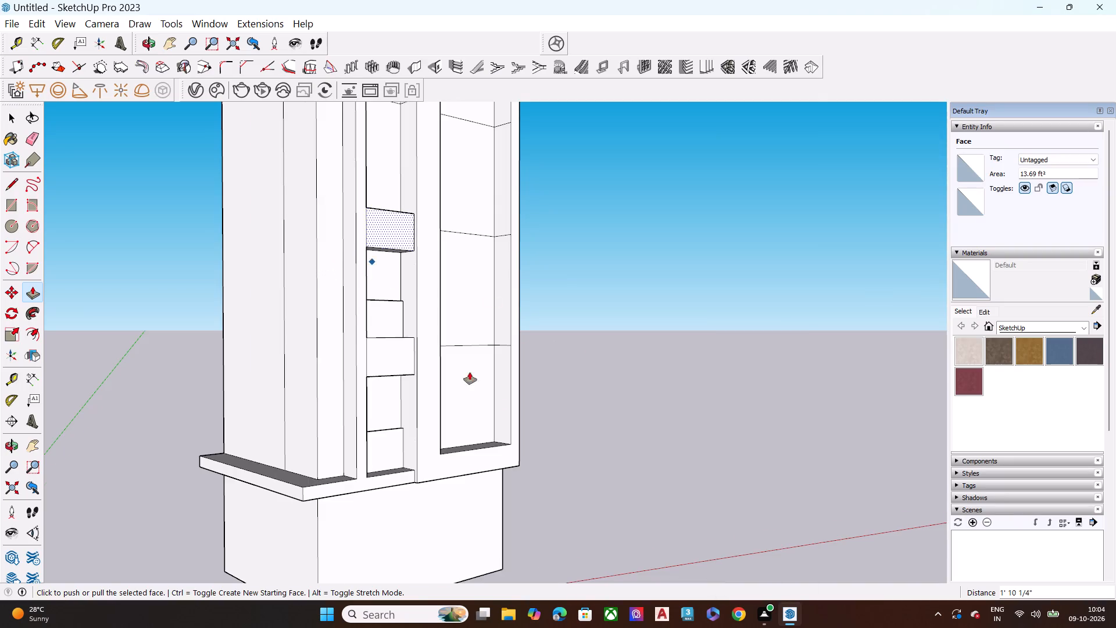
scroll(499, 398, down, 6)
scroll(459, 283, up, 6)
scroll(389, 262, up, 4)
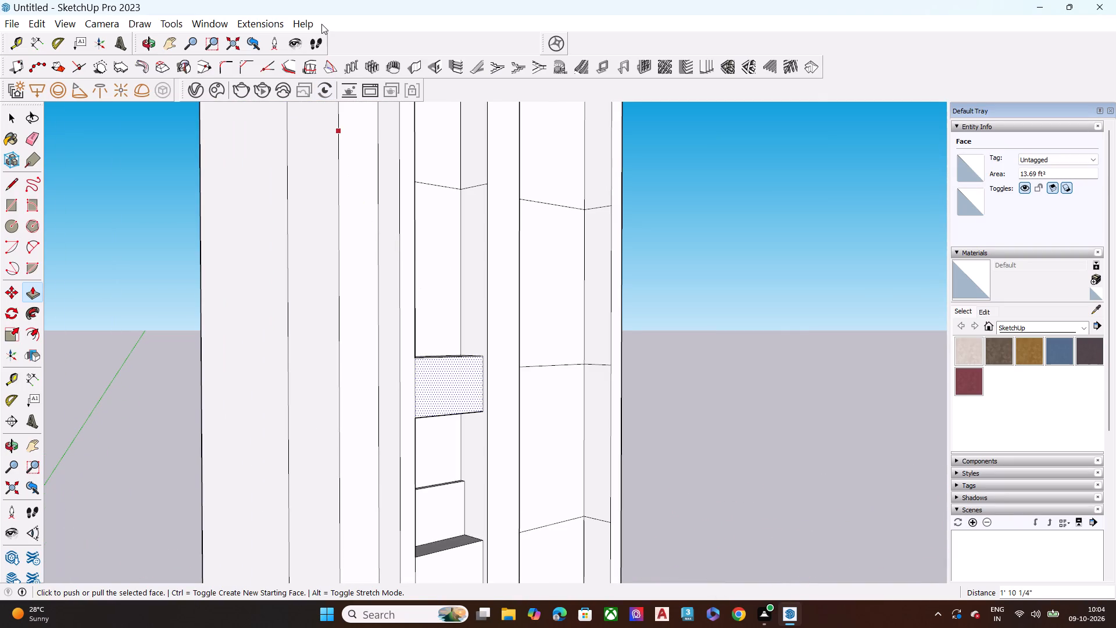
scroll(375, 281, down, 5)
middle_drag(431, 348, 402, 418)
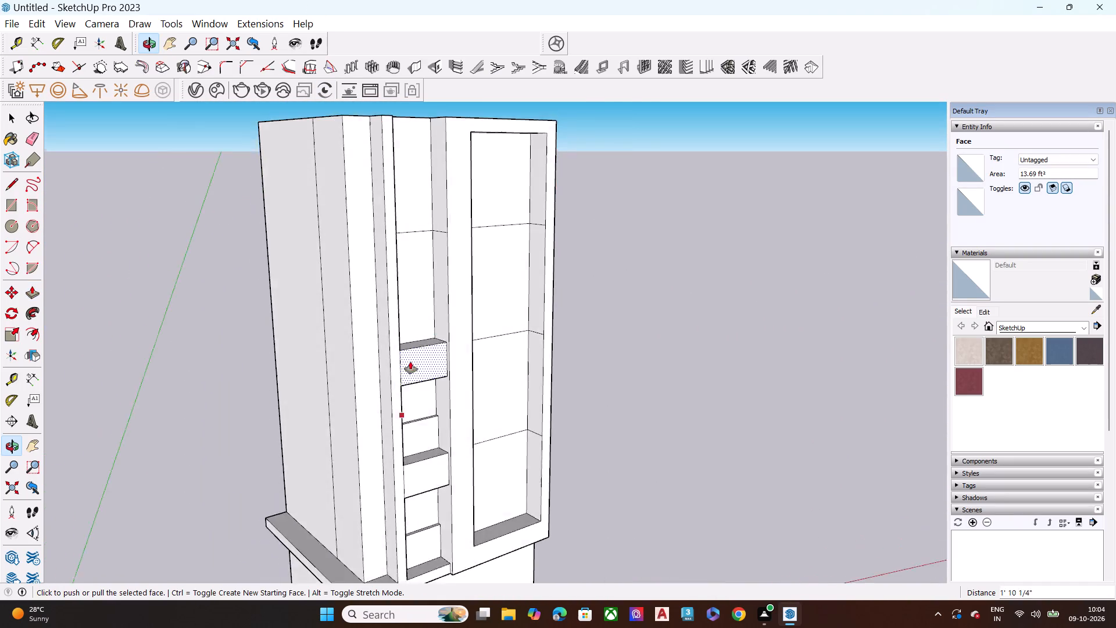
scroll(442, 328, up, 7)
key(space)
key(space)
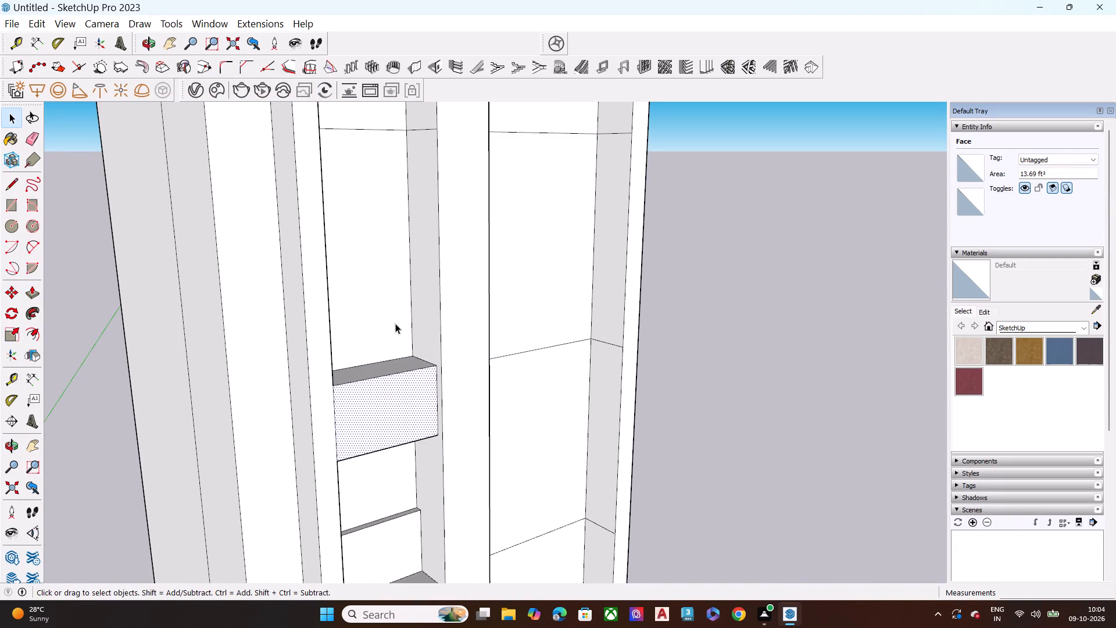
middle_drag(395, 323, 379, 391)
click(375, 372)
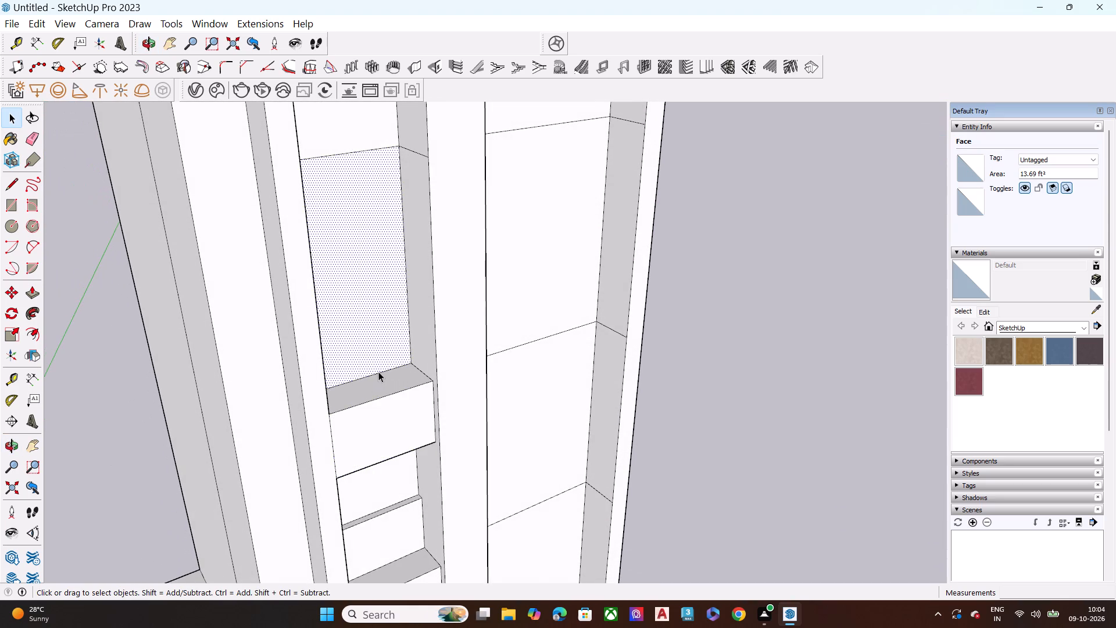
click(380, 372)
key(m)
click(412, 364)
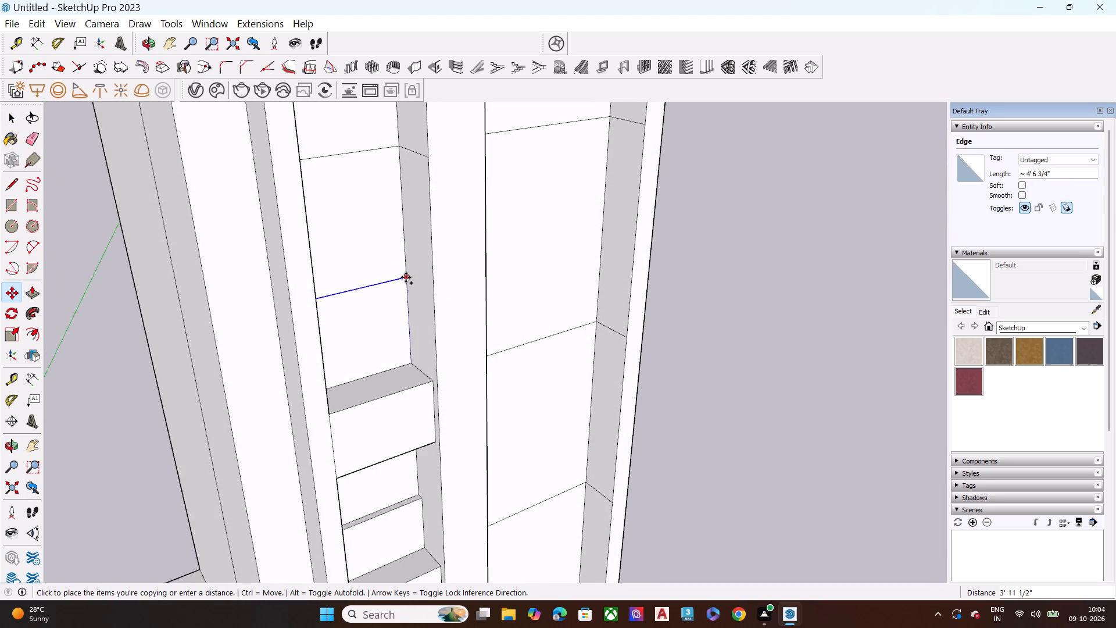
middle_drag(406, 277, 447, 208)
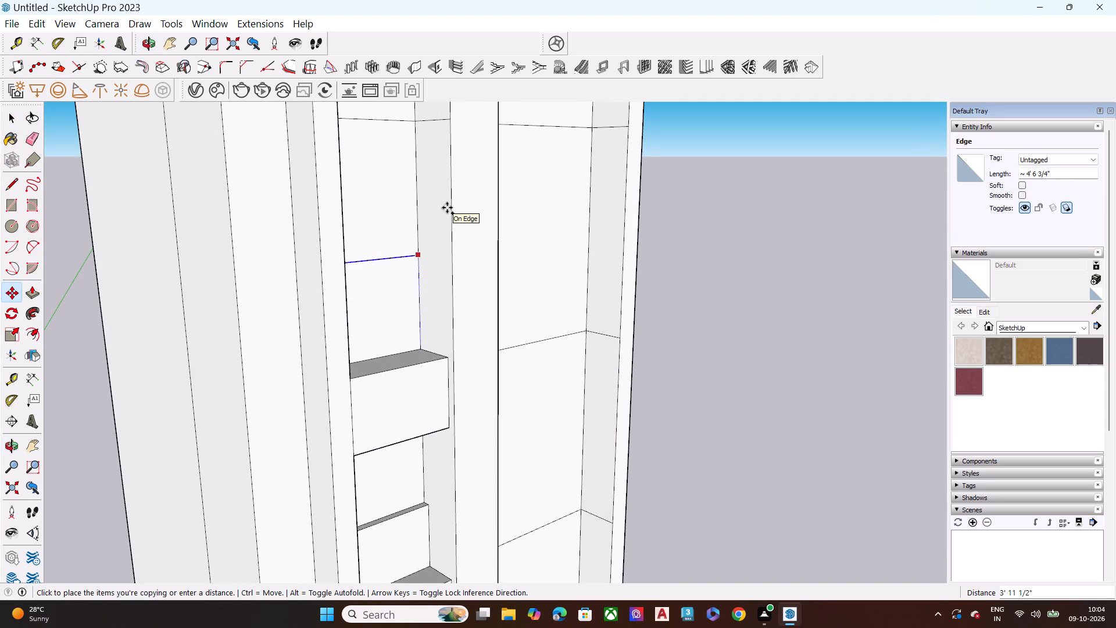
scroll(438, 206, down, 6)
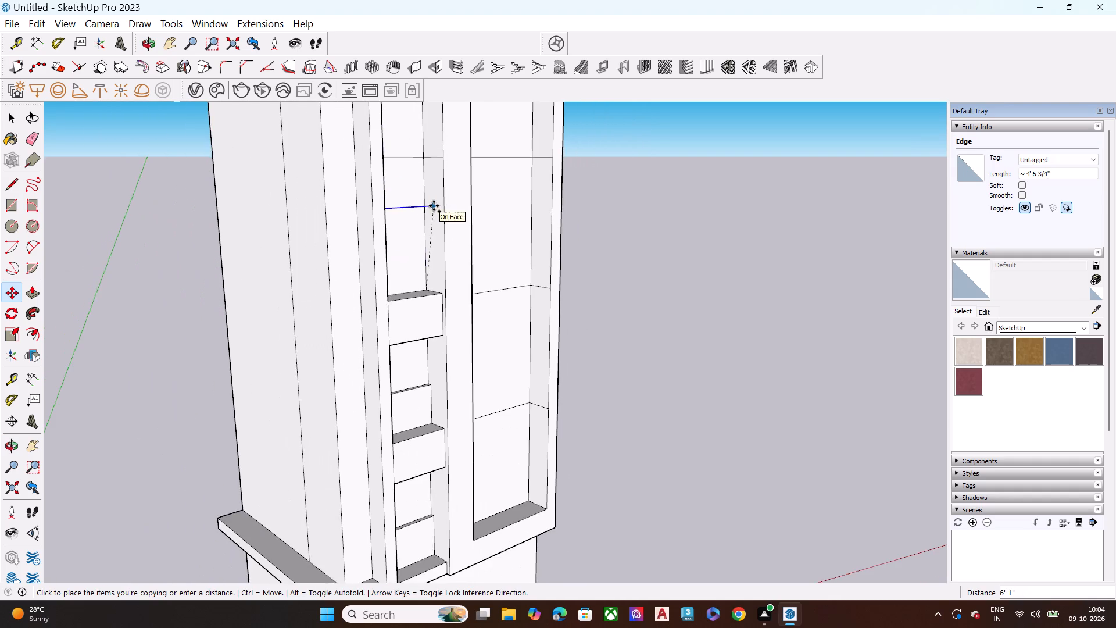
middle_drag(434, 206, 426, 181)
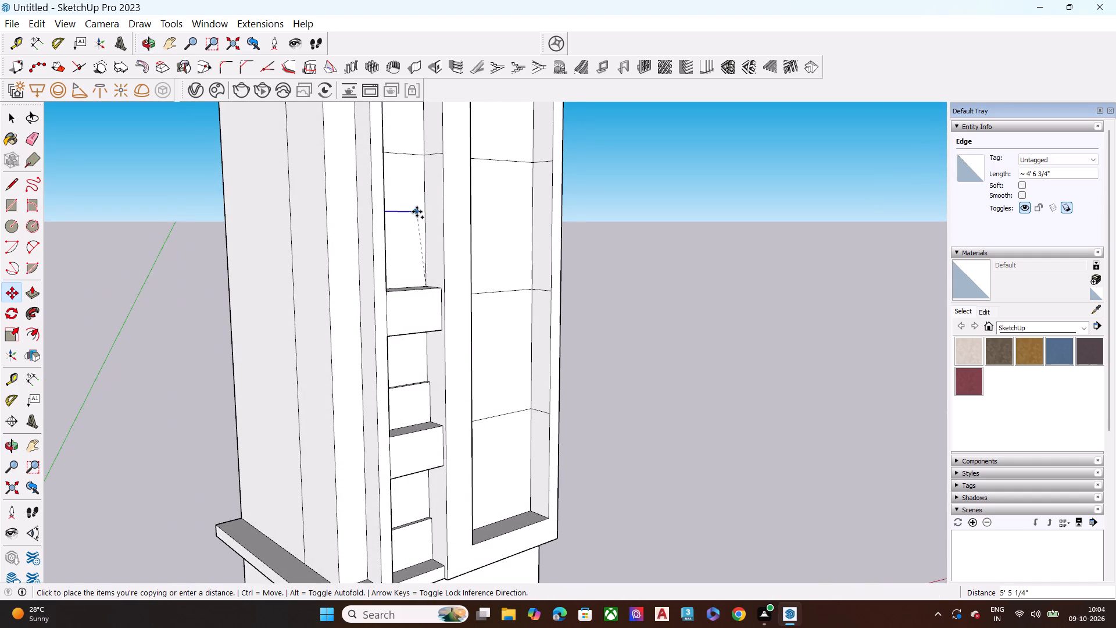
scroll(424, 215, up, 1)
scroll(441, 216, down, 1)
scroll(422, 220, up, 1)
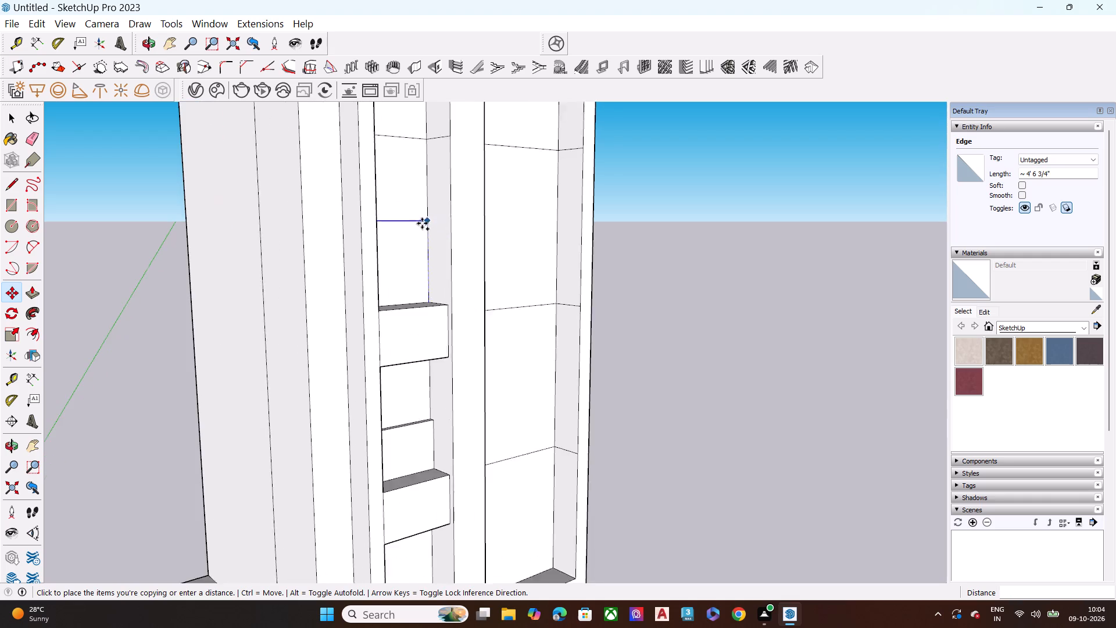
scroll(422, 223, up, 2)
text(3;)
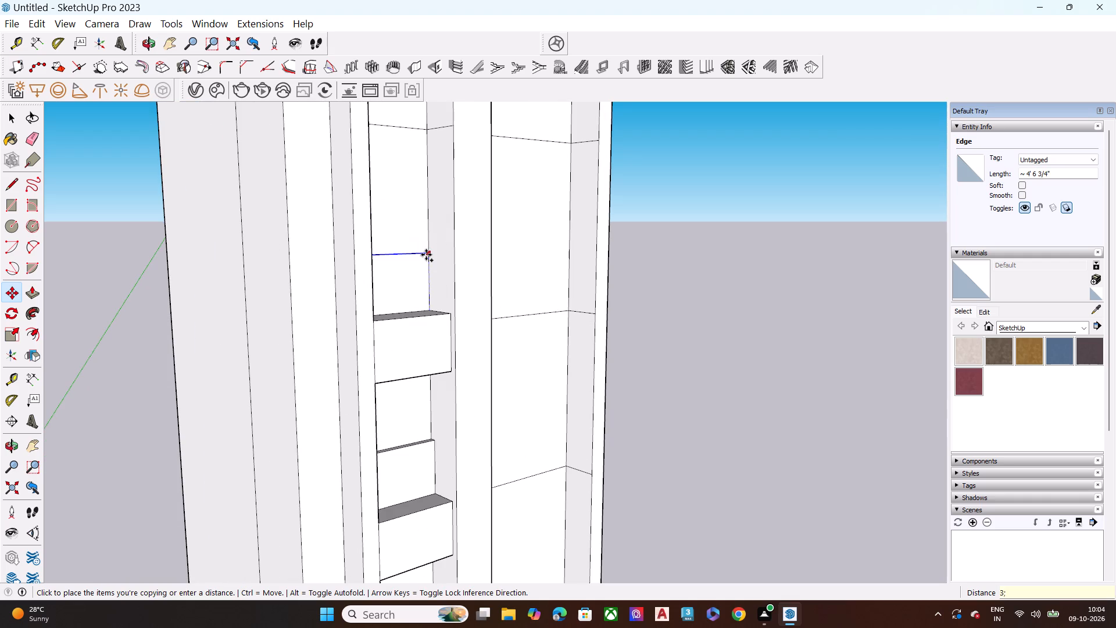
key(BackSpace)
key(apostrophe)
key(Return)
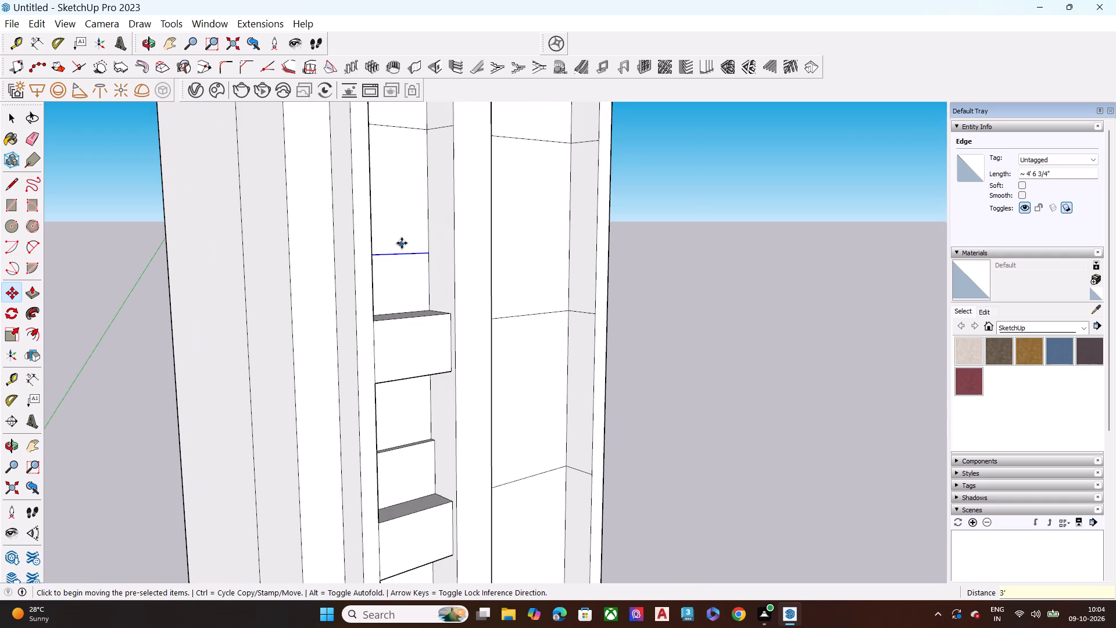
Push/Pull the face below the new line outward 3 3/4", flush with the shallow panel below, to form another shallow panel.
scroll(402, 243, up, 5)
middle_drag(379, 269, 417, 285)
key(space)
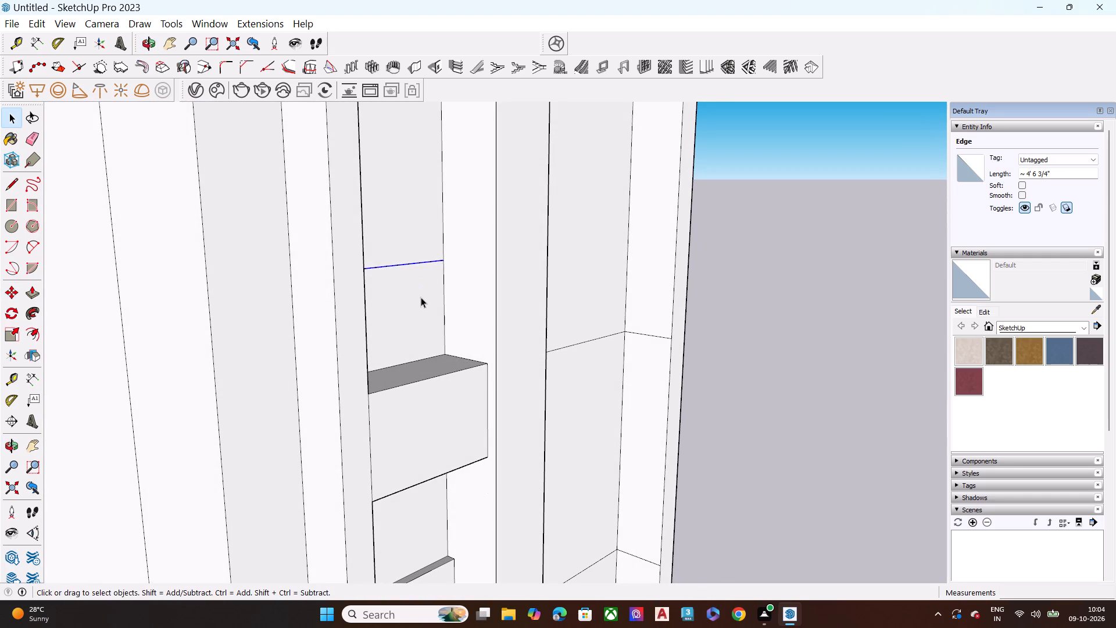
click(420, 297)
key(p)
click(423, 289)
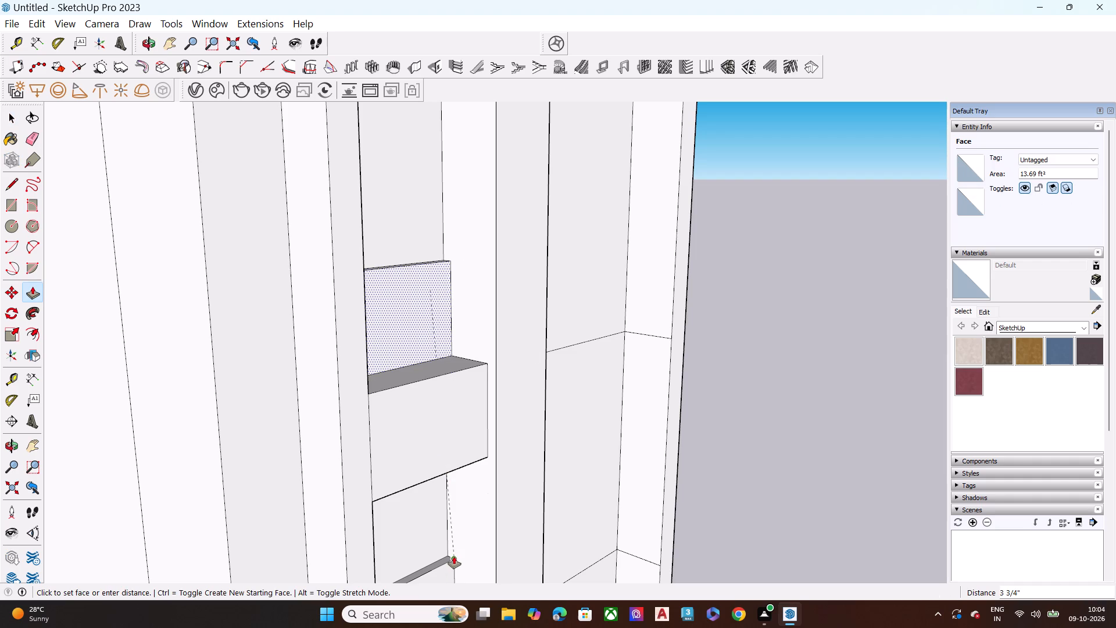
click(454, 556)
Copy the new shallow panel's rear top edge 4' straight up the narrow bay's back face.
scroll(409, 241, up, 1)
middle_drag(427, 259, 451, 284)
scroll(450, 324, down, 1)
middle_drag(442, 336, 391, 340)
key(space)
scroll(402, 264, up, 6)
middle_drag(424, 278, 432, 339)
scroll(411, 296, up, 2)
click(413, 294)
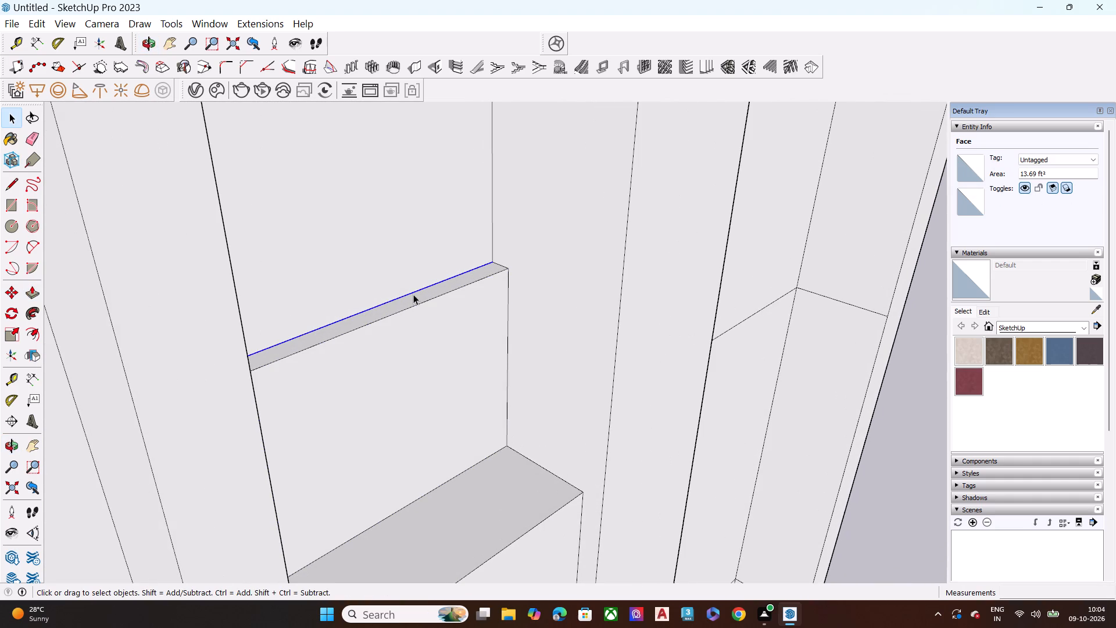
key(m)
click(492, 261)
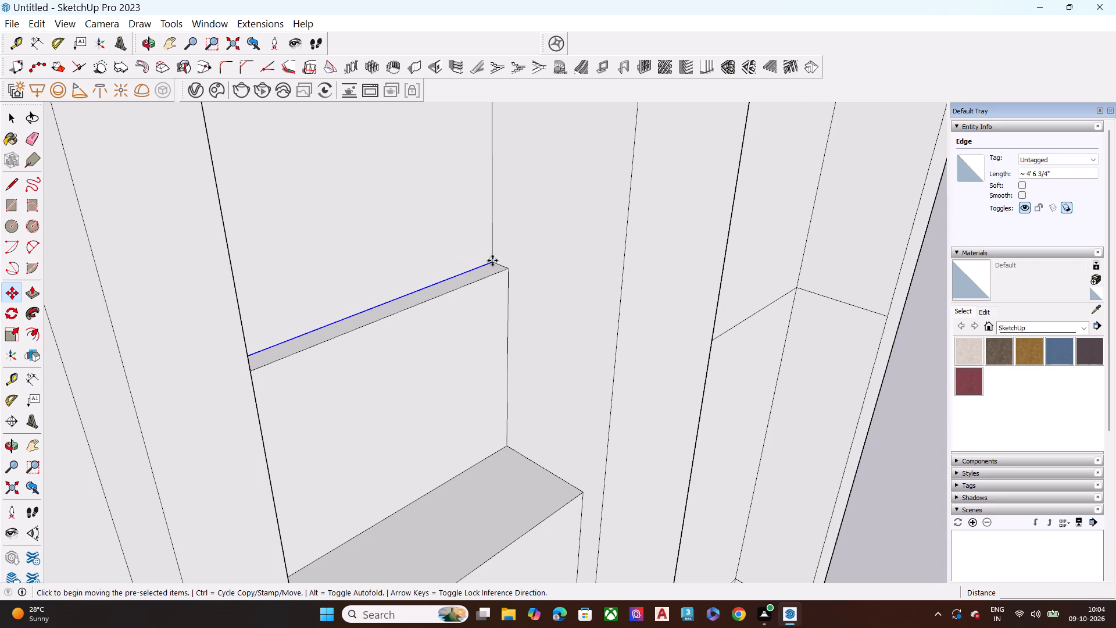
scroll(389, 242, down, 2)
scroll(389, 247, up, 1)
scroll(391, 249, down, 1)
scroll(394, 255, up, 1)
scroll(394, 255, down, 6)
scroll(402, 255, up, 1)
scroll(403, 256, down, 5)
scroll(416, 267, up, 2)
scroll(416, 268, down, 5)
scroll(419, 270, up, 1)
scroll(419, 271, down, 3)
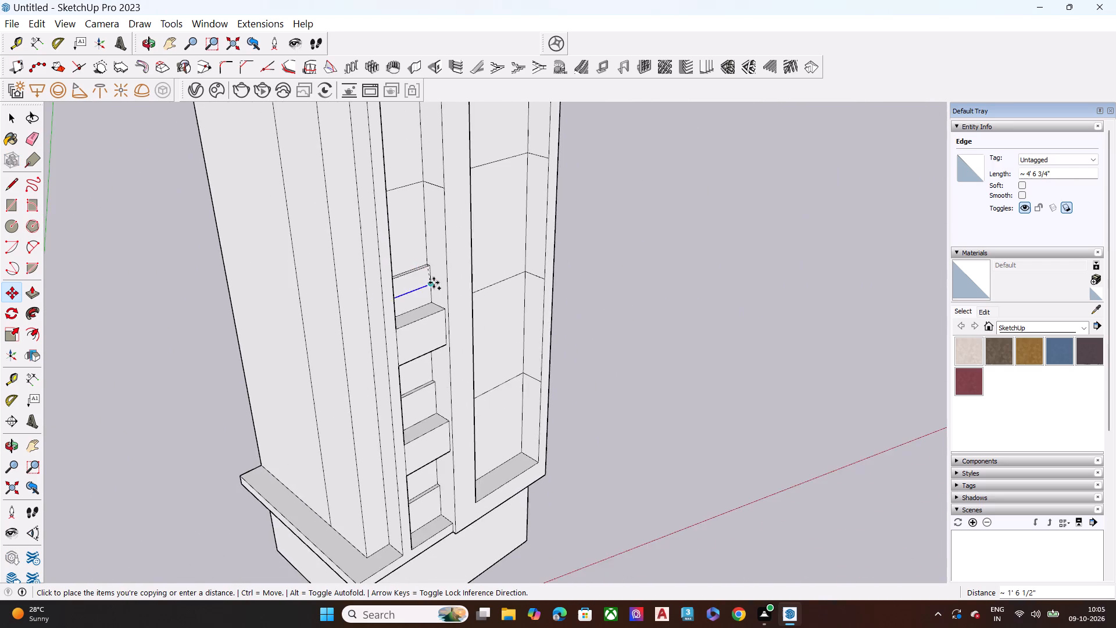
scroll(433, 283, down, 5)
scroll(433, 284, up, 2)
scroll(433, 284, down, 7)
middle_drag(435, 322, 431, 208)
scroll(452, 272, up, 2)
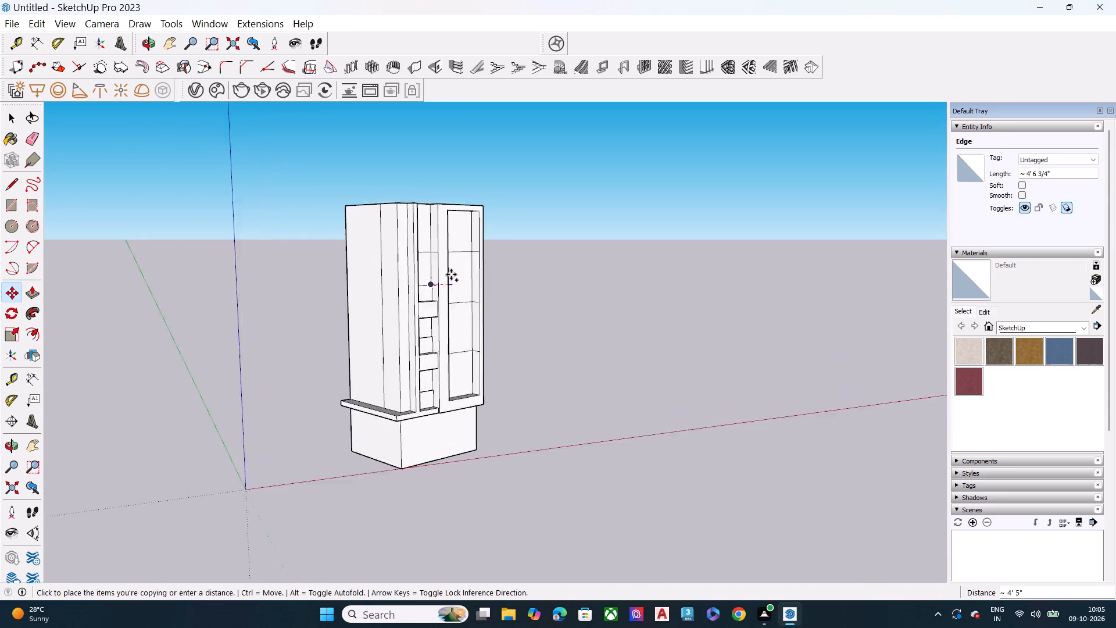
scroll(451, 274, up, 8)
text(4')
key(Return)
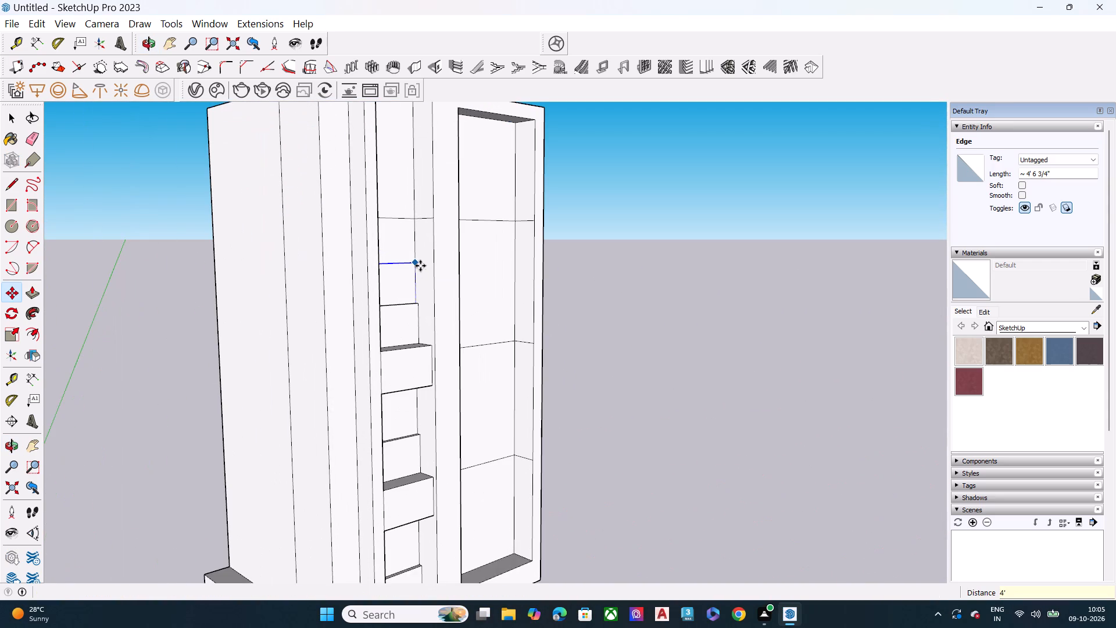
Delete the old division line segment on the narrow bay's side wall, just above the level of the newly copied line.
scroll(401, 201, up, 4)
key(space)
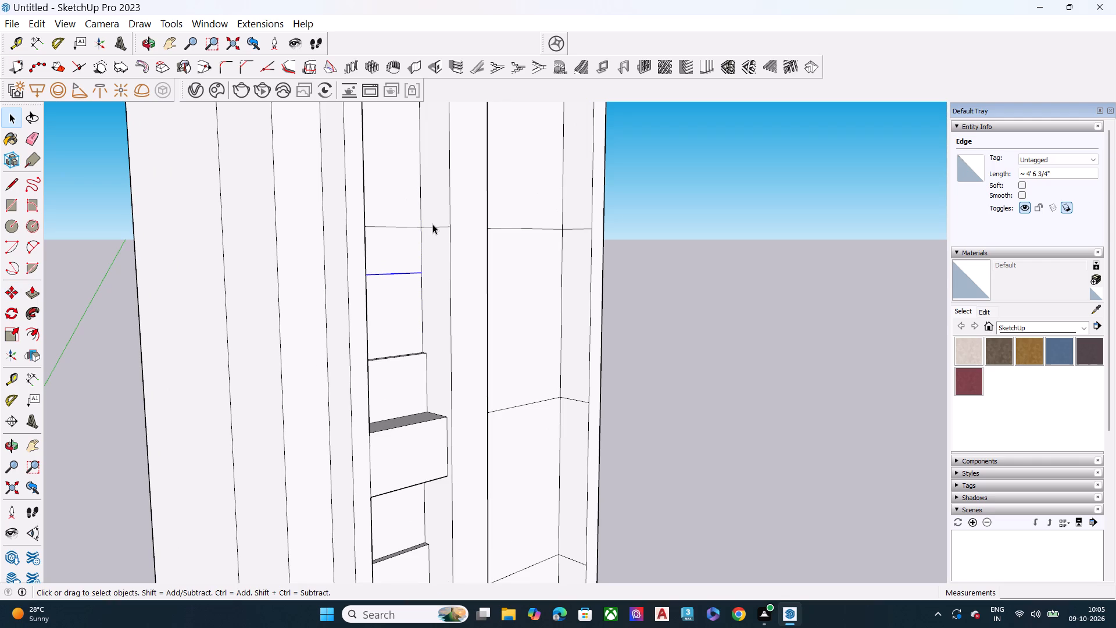
click(432, 224)
click(434, 226)
key(Delete)
scroll(407, 249, up, 2)
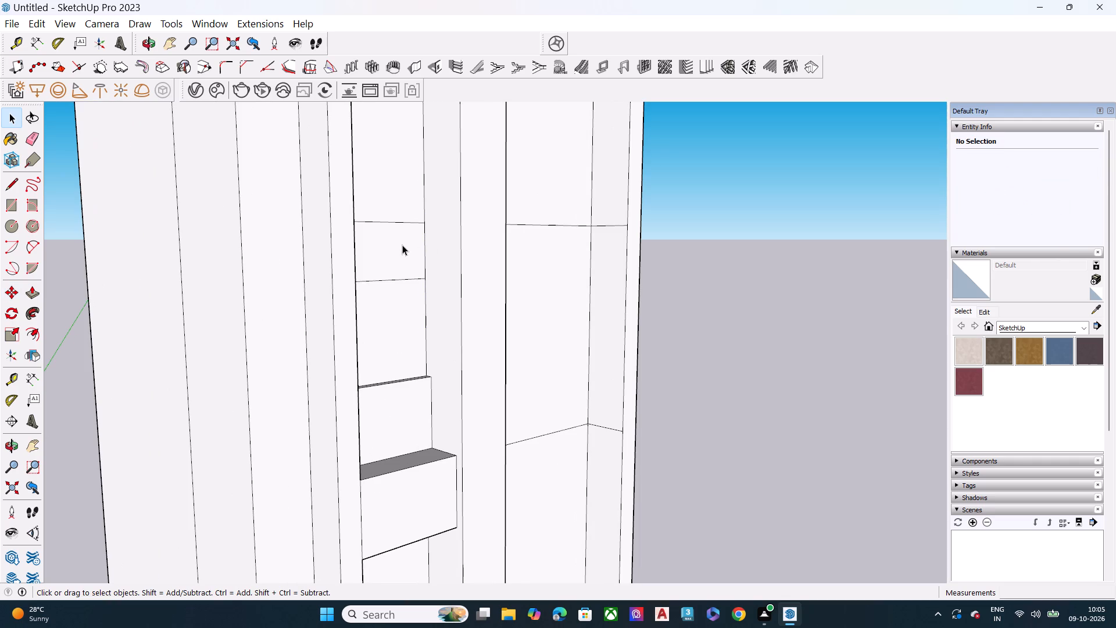
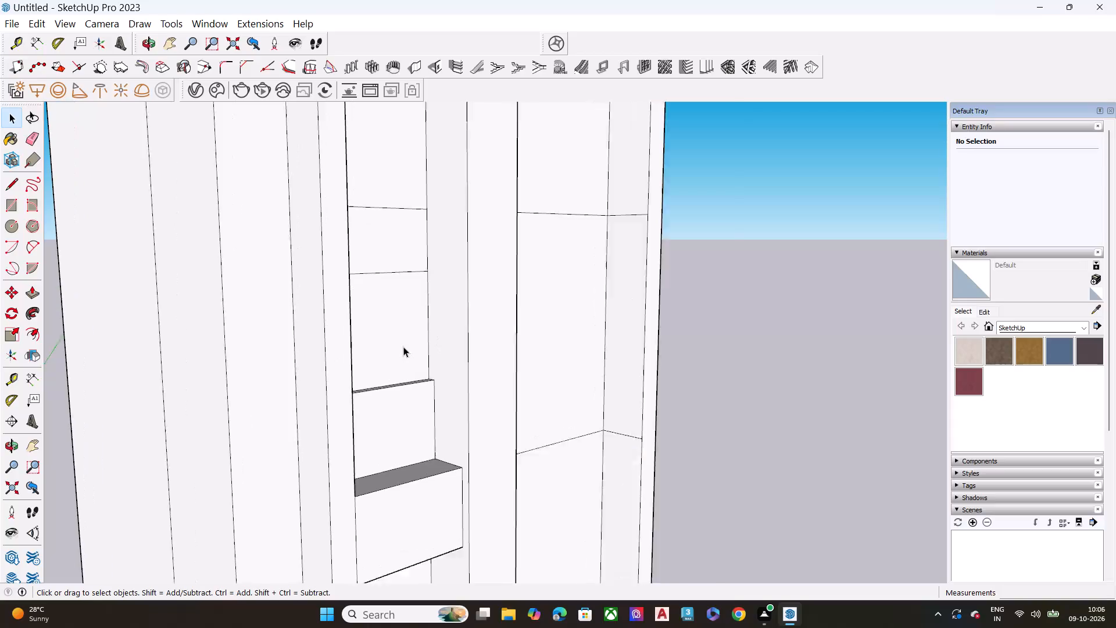
Measure the vertical spacing from the uppermost shallow panel to the two division lines above it in the narrow bay.
scroll(403, 347, up, 2)
click(30, 382)
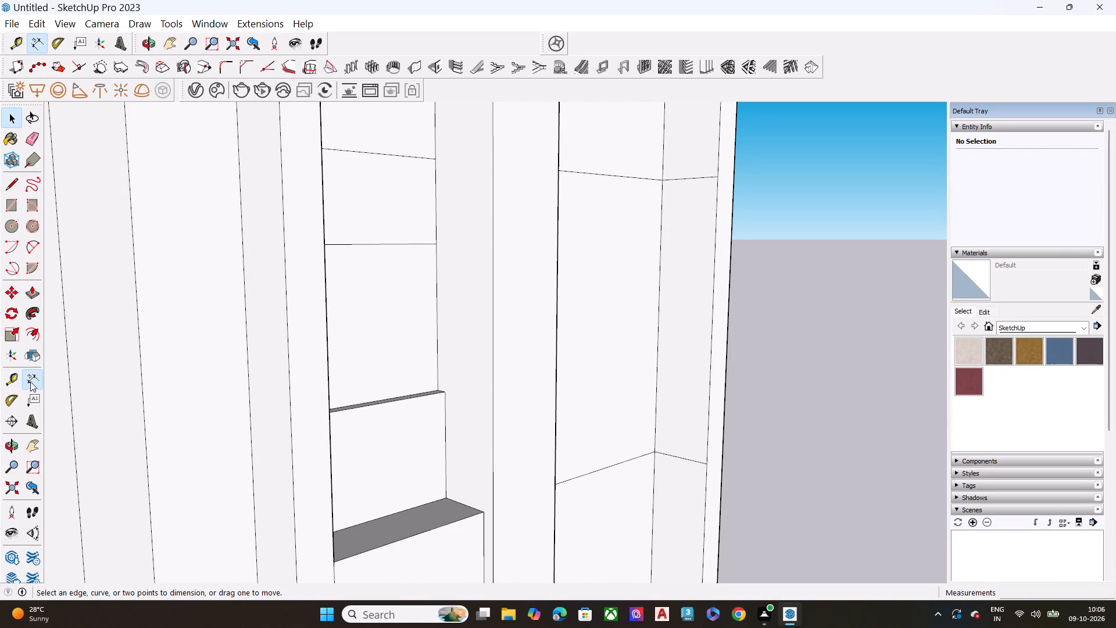
click(439, 388)
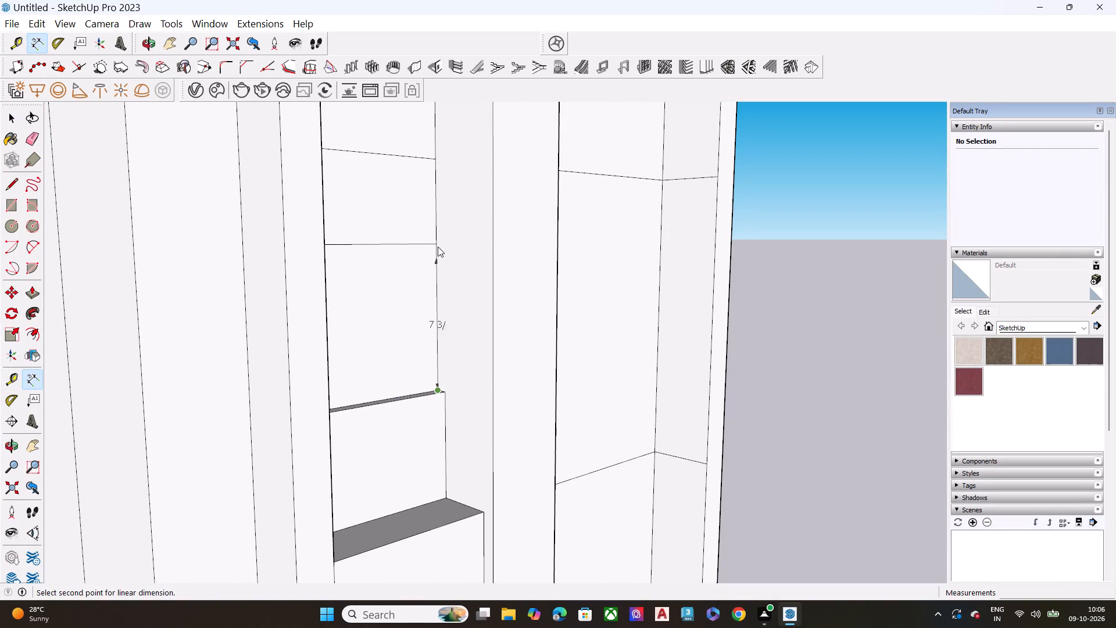
key(space)
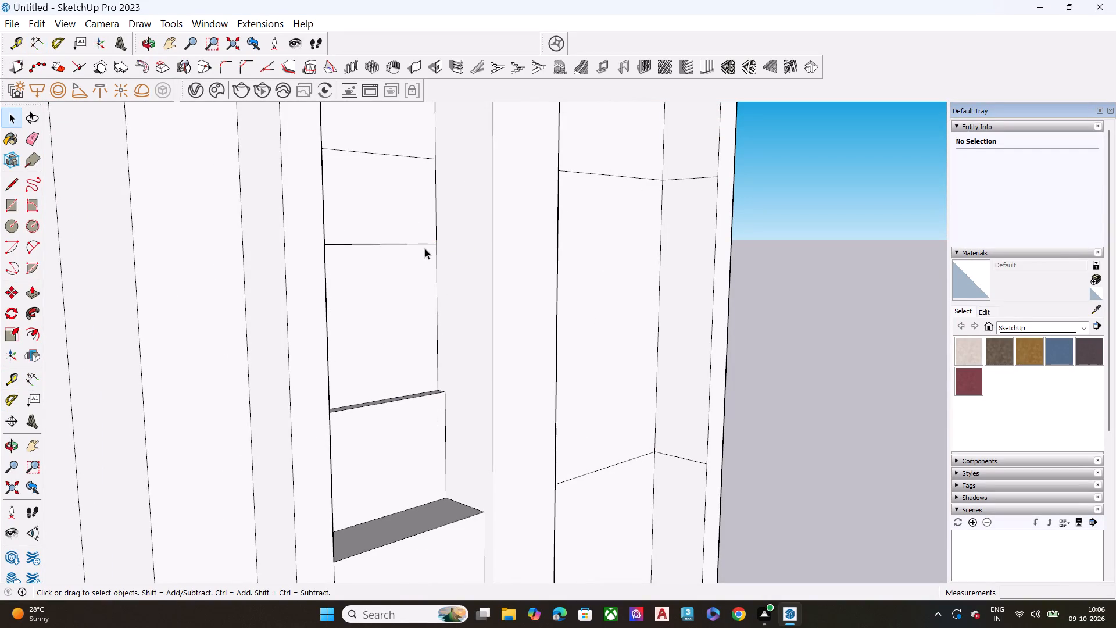
click(34, 386)
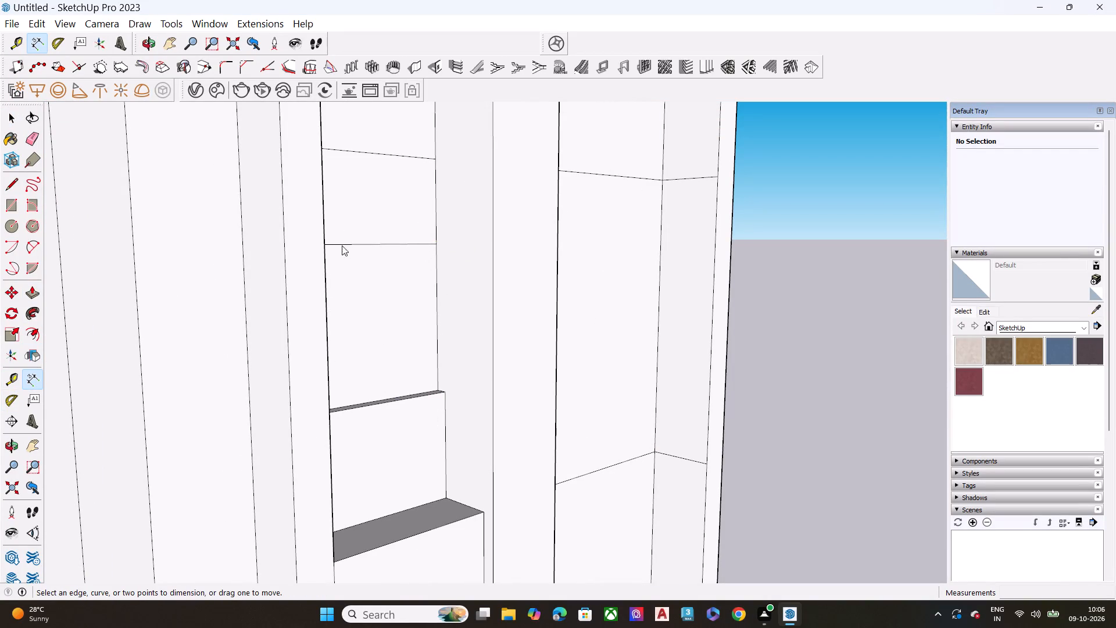
click(437, 241)
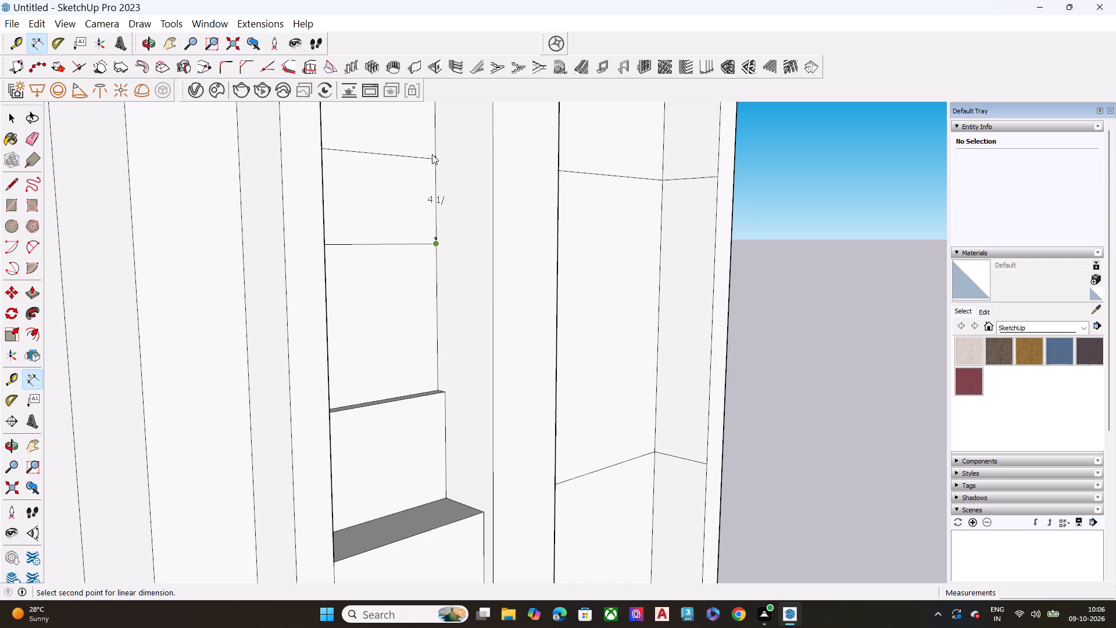
key(Escape)
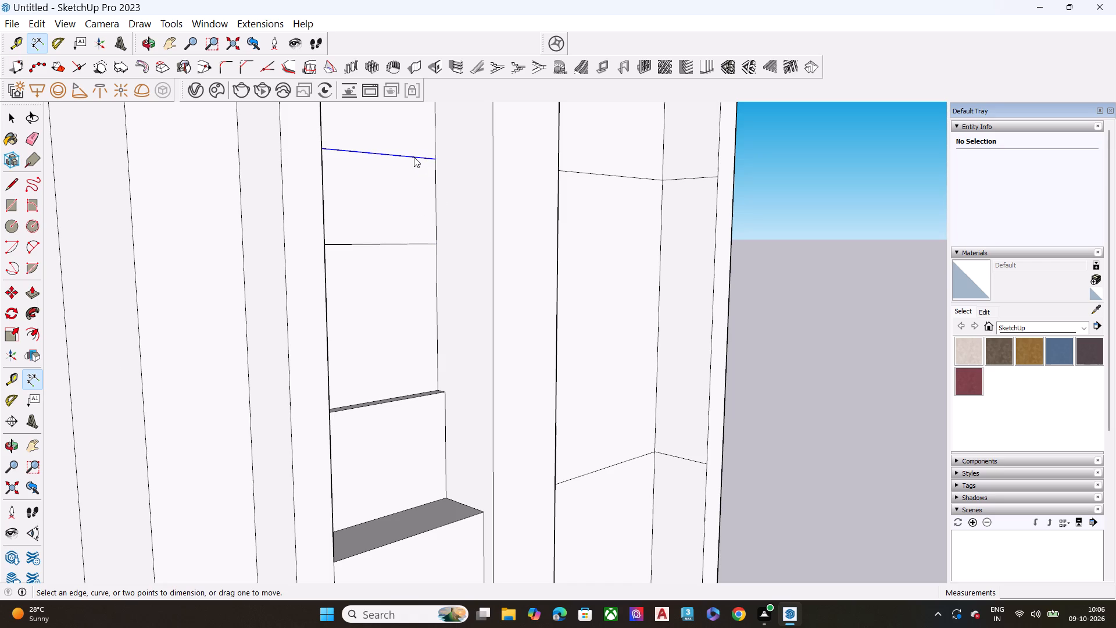
Delete the upper of the two division lines above the uppermost shallow panel on the narrow bay's back face.
click(414, 157)
key(Delete)
scroll(428, 190, down, 1)
middle_drag(433, 209, 435, 220)
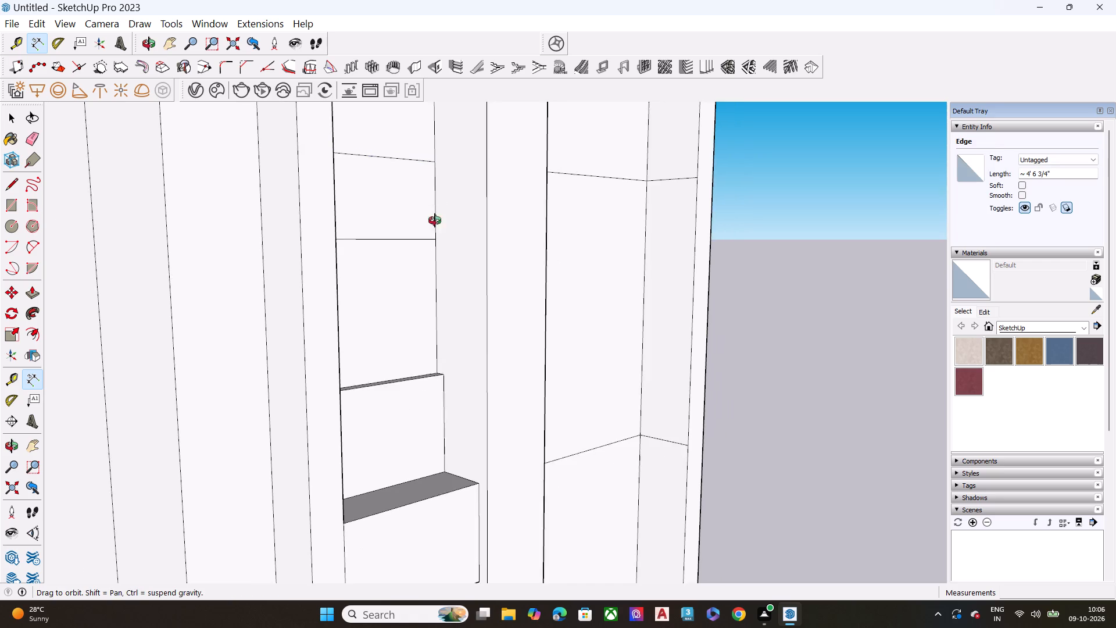
scroll(435, 220, down, 1)
middle_drag(435, 220, 427, 369)
scroll(362, 215, up, 4)
click(396, 198)
click(396, 200)
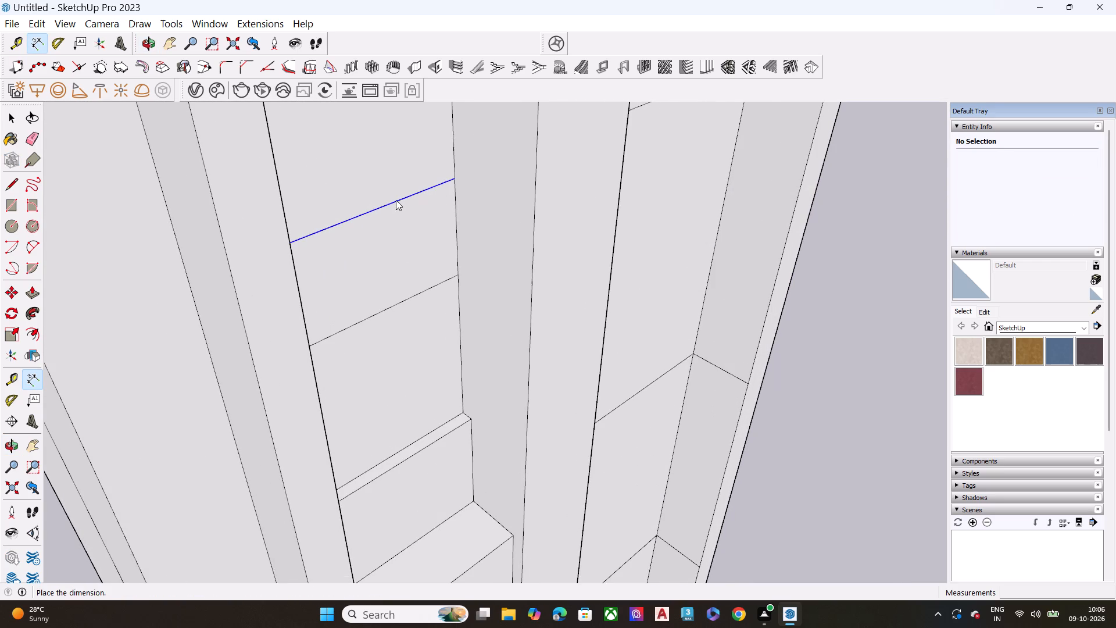
key(space)
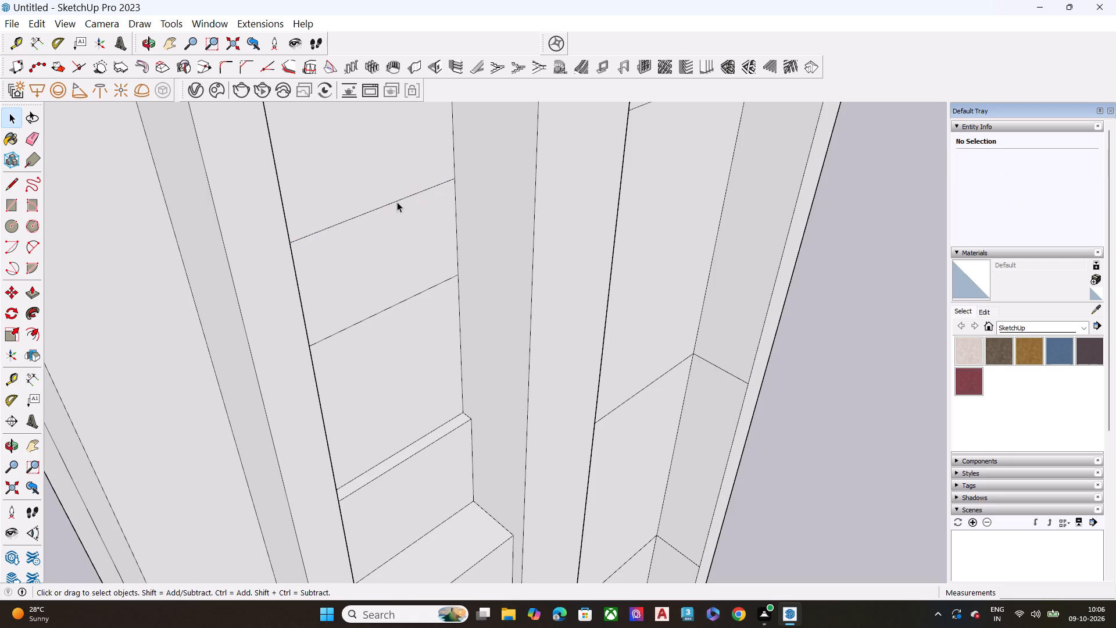
click(402, 198)
key(Delete)
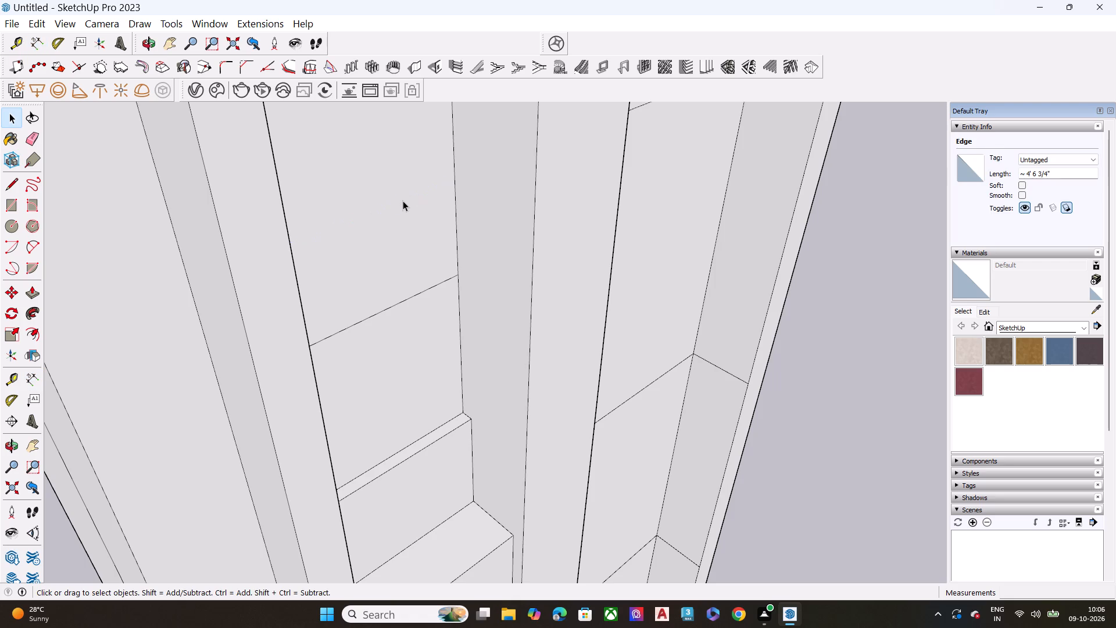
Copy the remaining division line above the uppermost shallow panel 3' straight up the narrow bay's back face.
scroll(474, 226, down, 6)
middle_drag(465, 304, 374, 264)
middle_drag(377, 264, 449, 234)
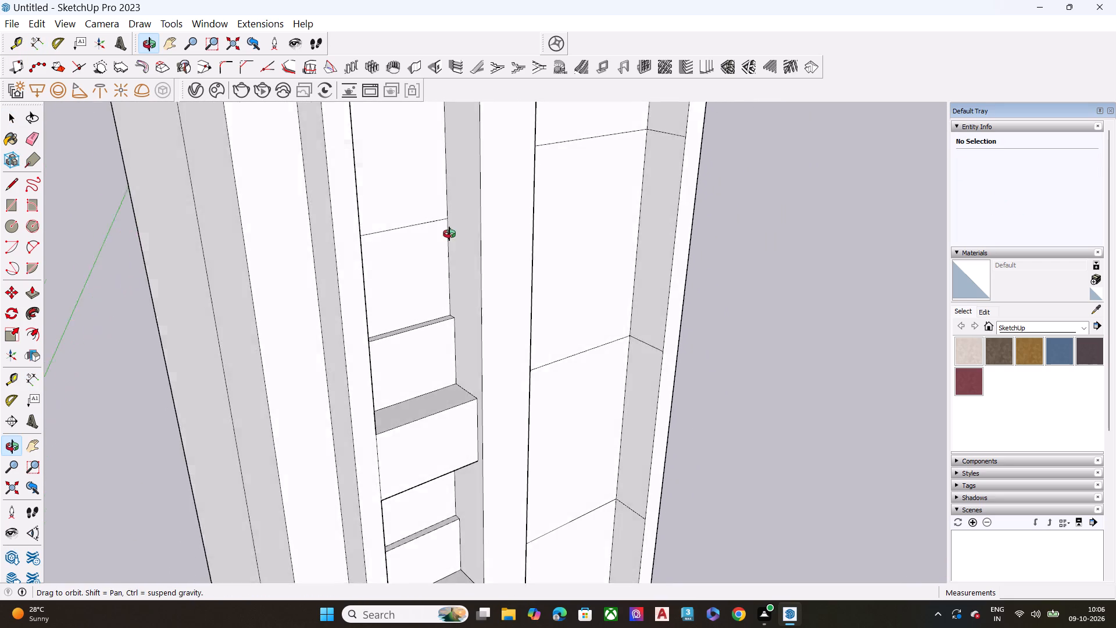
middle_drag(449, 234, 460, 230)
scroll(453, 265, up, 2)
click(450, 204)
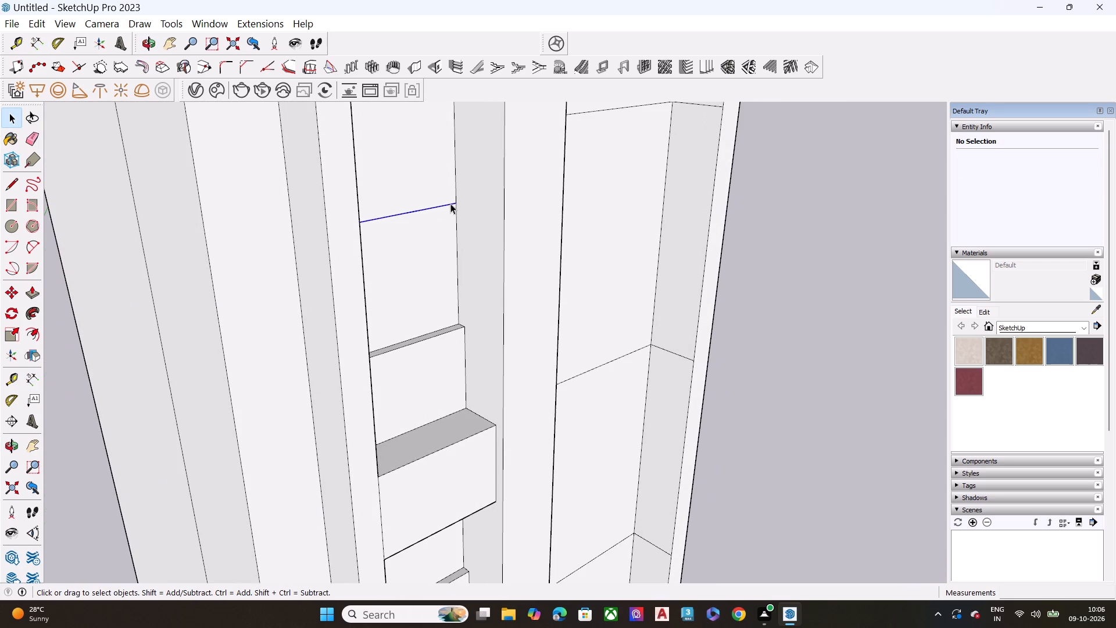
key(m)
click(453, 204)
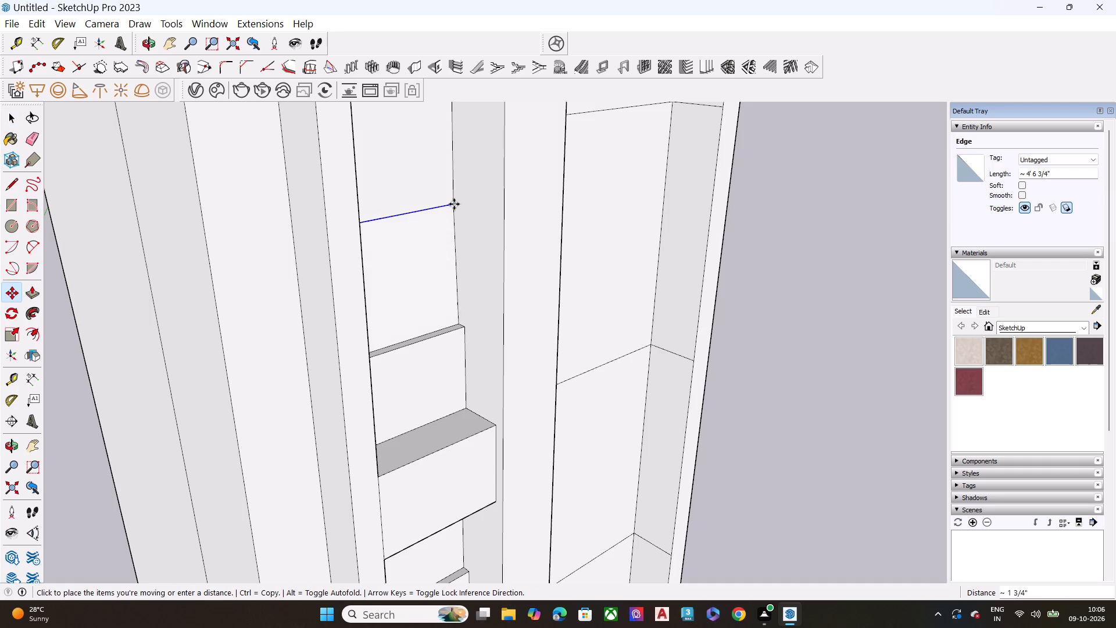
scroll(457, 187, down, 6)
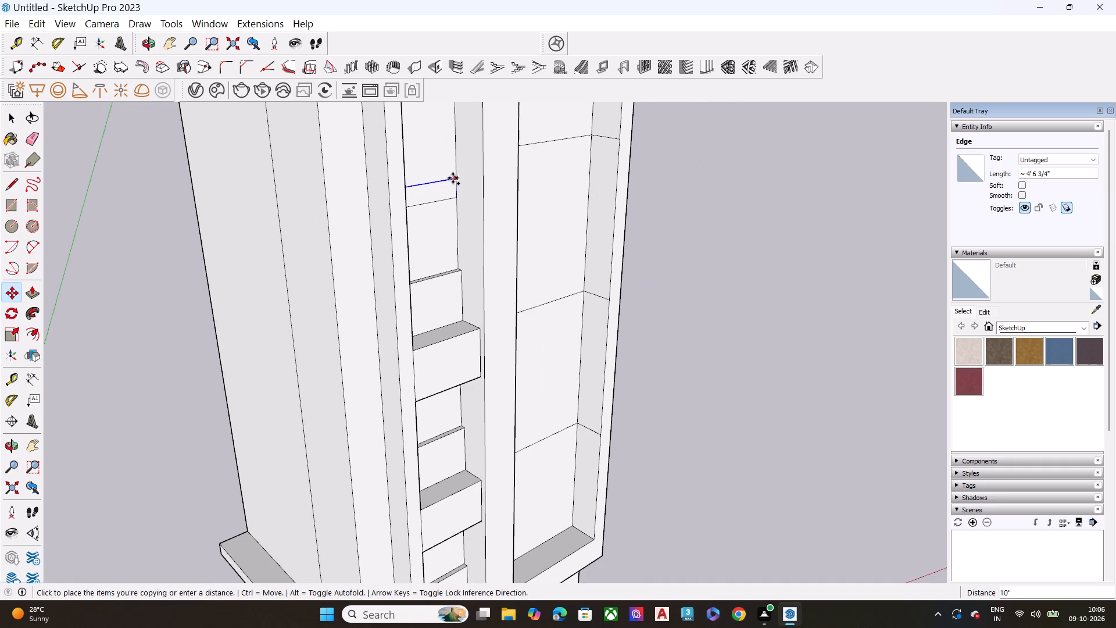
text(3')
key(Return)
Measure the vertical gap between the copied line and the division line below it.
scroll(446, 229, down, 6)
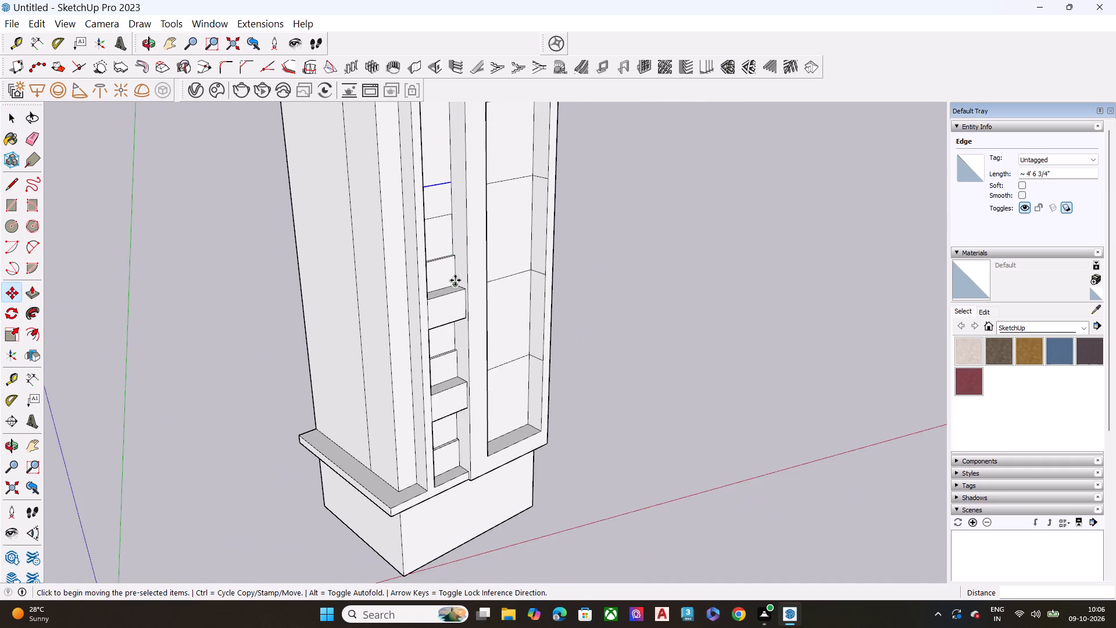
middle_drag(454, 280, 457, 187)
scroll(457, 186, up, 1)
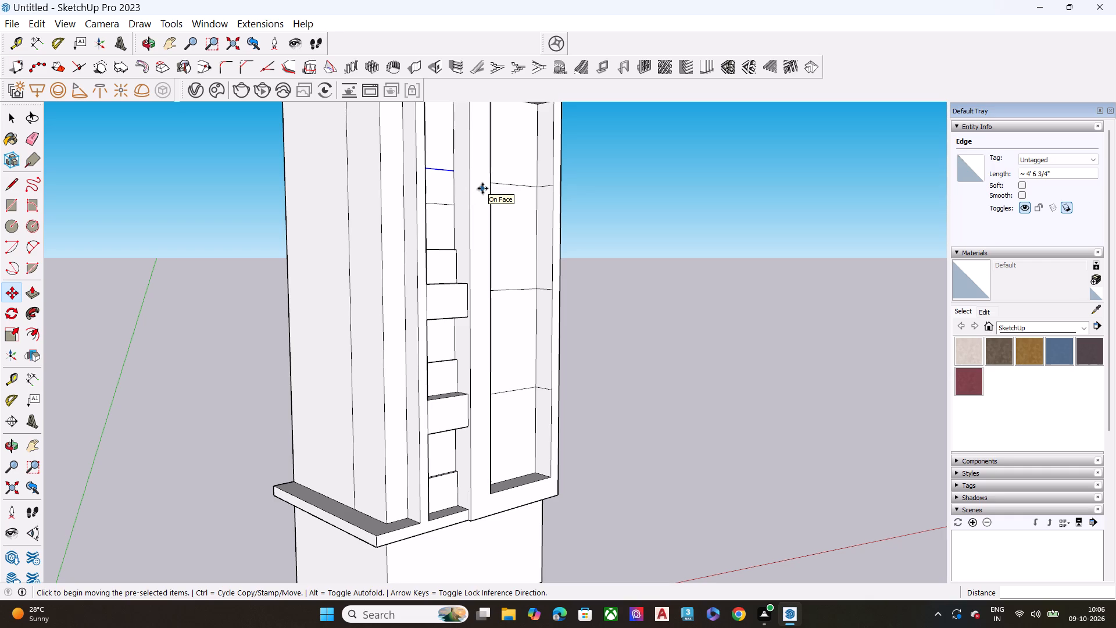
scroll(458, 213, down, 2)
scroll(443, 175, up, 2)
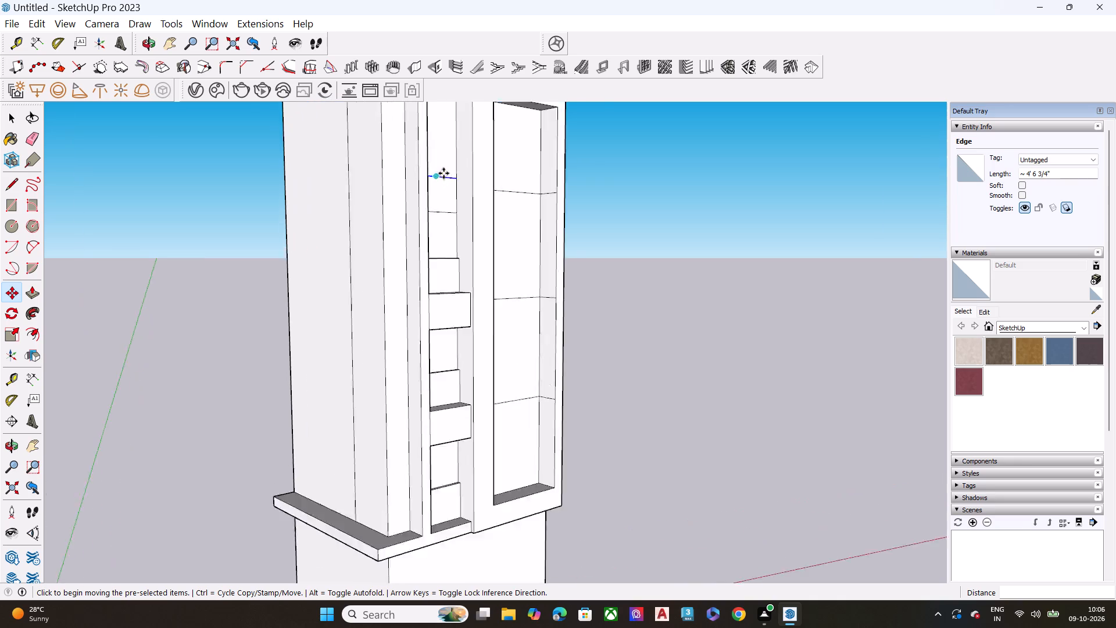
scroll(443, 173, up, 4)
scroll(452, 213, down, 8)
scroll(453, 177, up, 11)
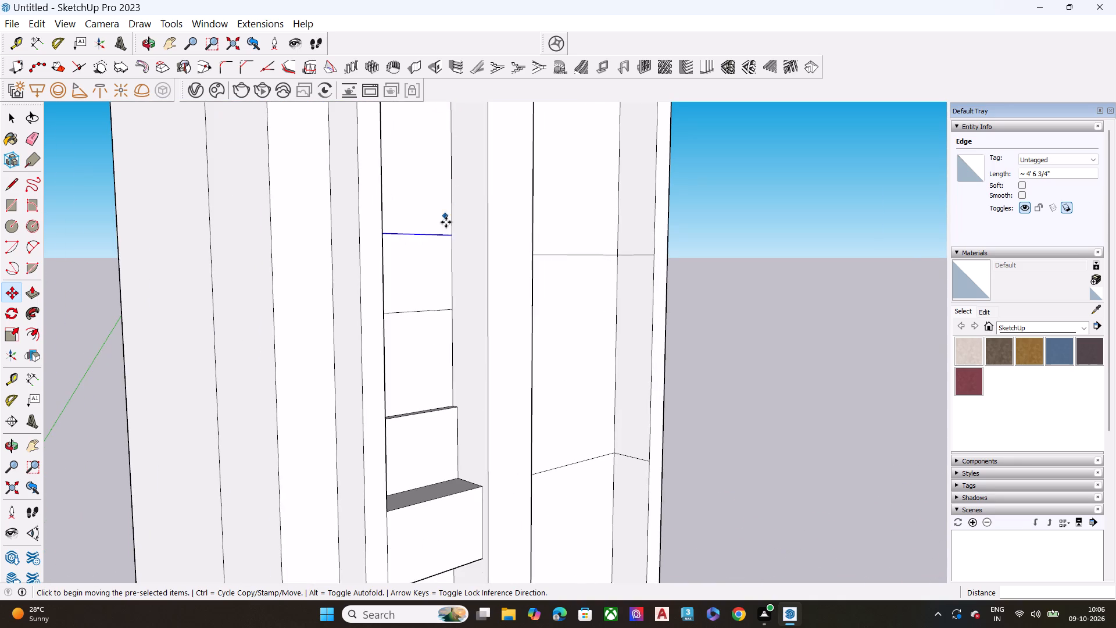
key(space)
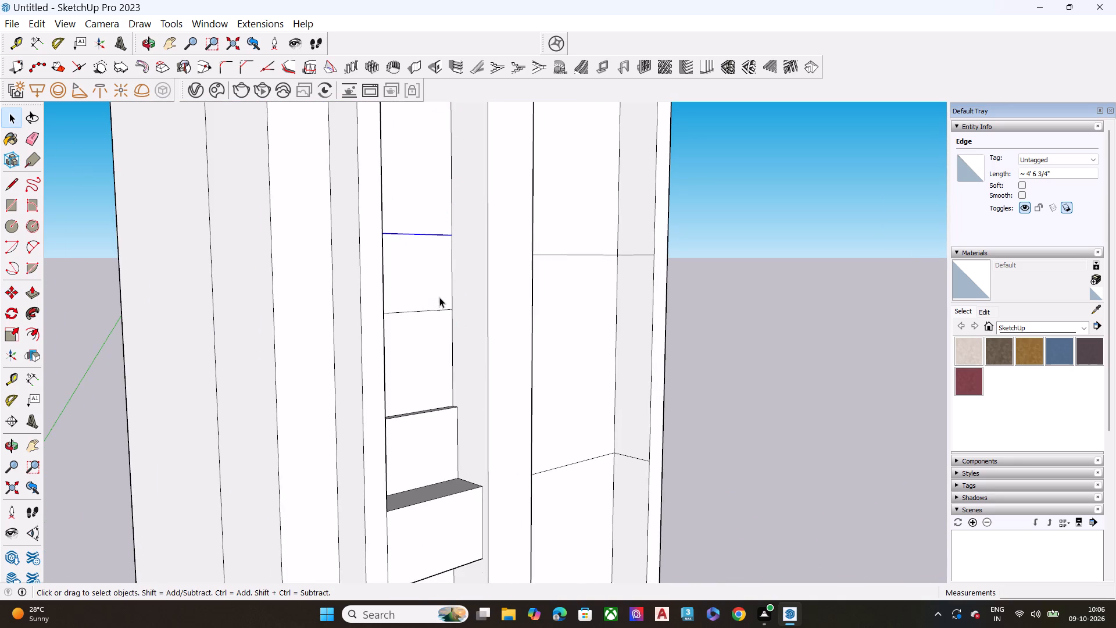
click(28, 379)
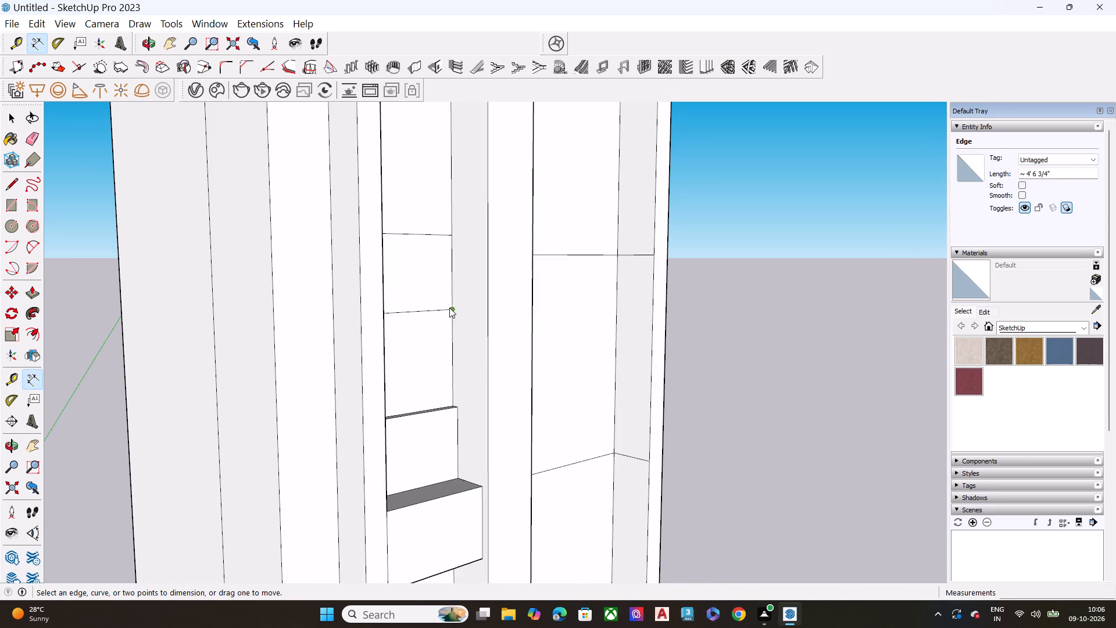
click(451, 309)
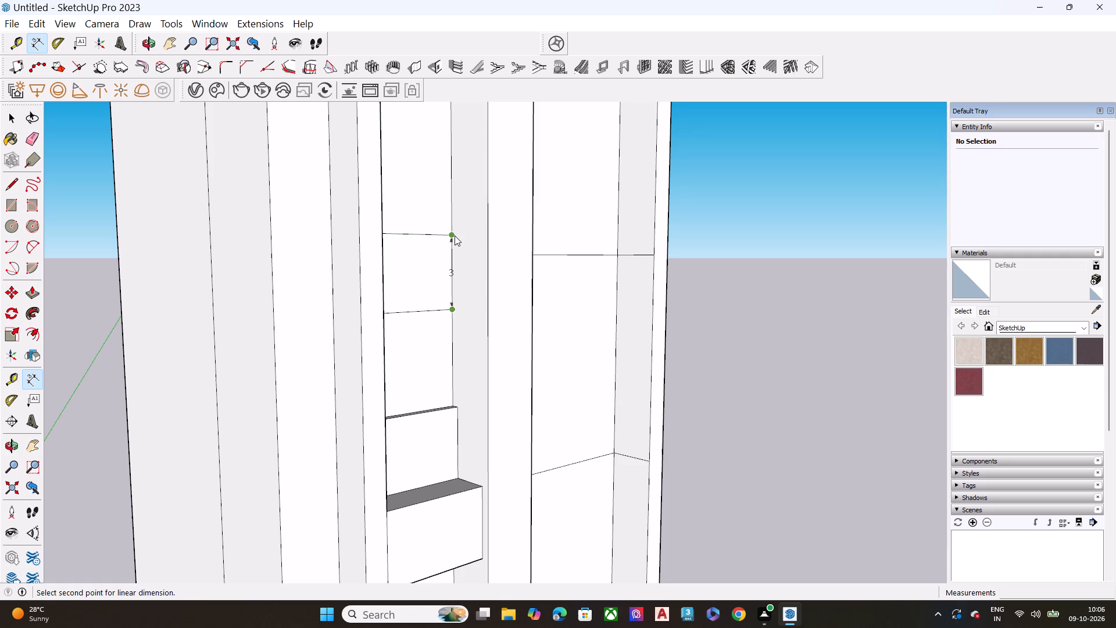
key(space)
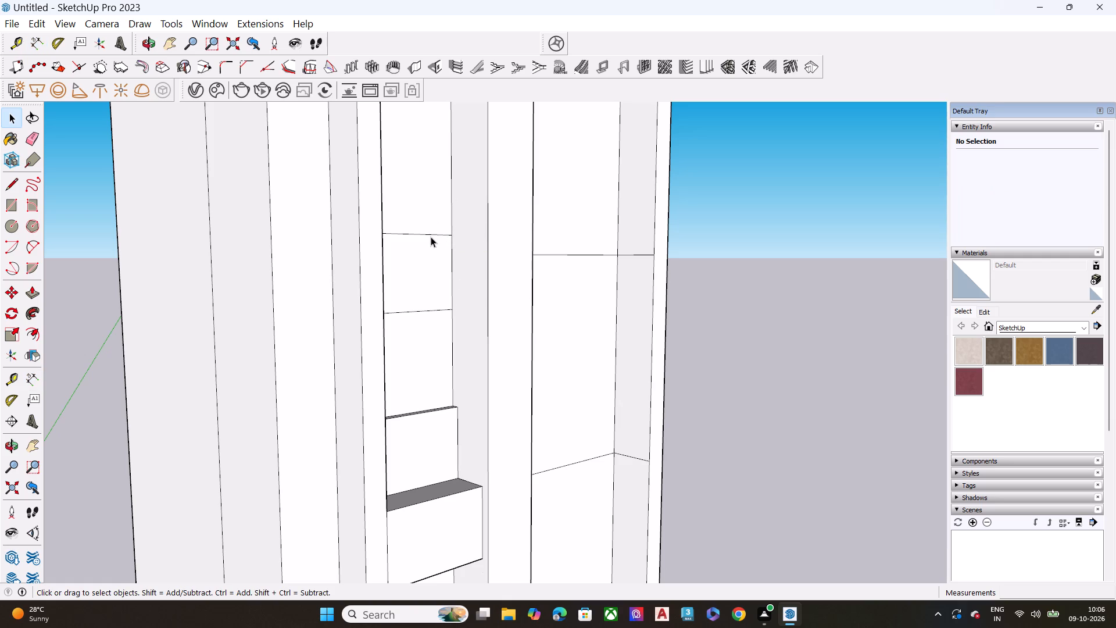
Push/Pull the face between the two division lines outward 1' 10 1/4", flush with the deep panel below.
scroll(443, 249, down, 4)
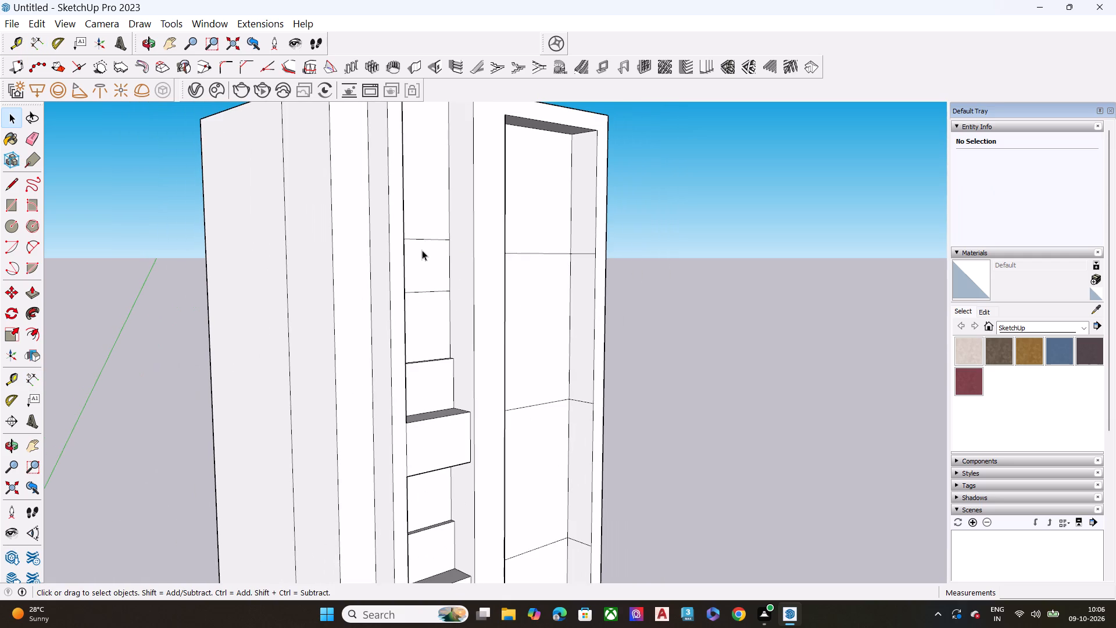
click(421, 250)
key(p)
click(421, 251)
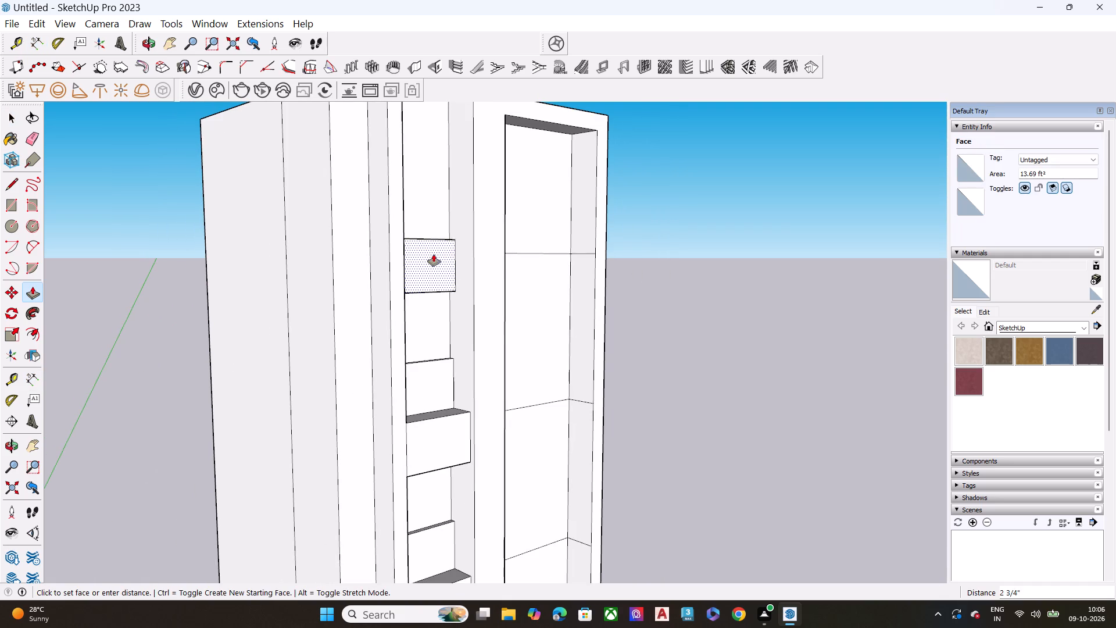
click(468, 409)
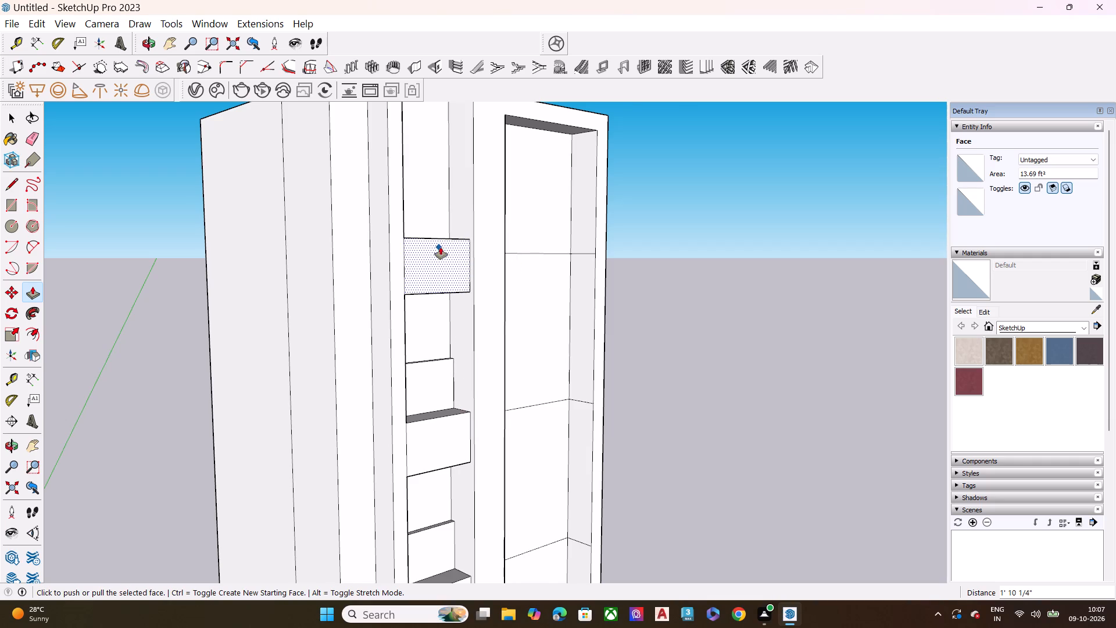
Copy the new deep panel's rear top edge 3' straight up the narrow bay's back face.
scroll(449, 231, up, 5)
middle_drag(445, 236, 473, 323)
key(space)
scroll(407, 238, up, 2)
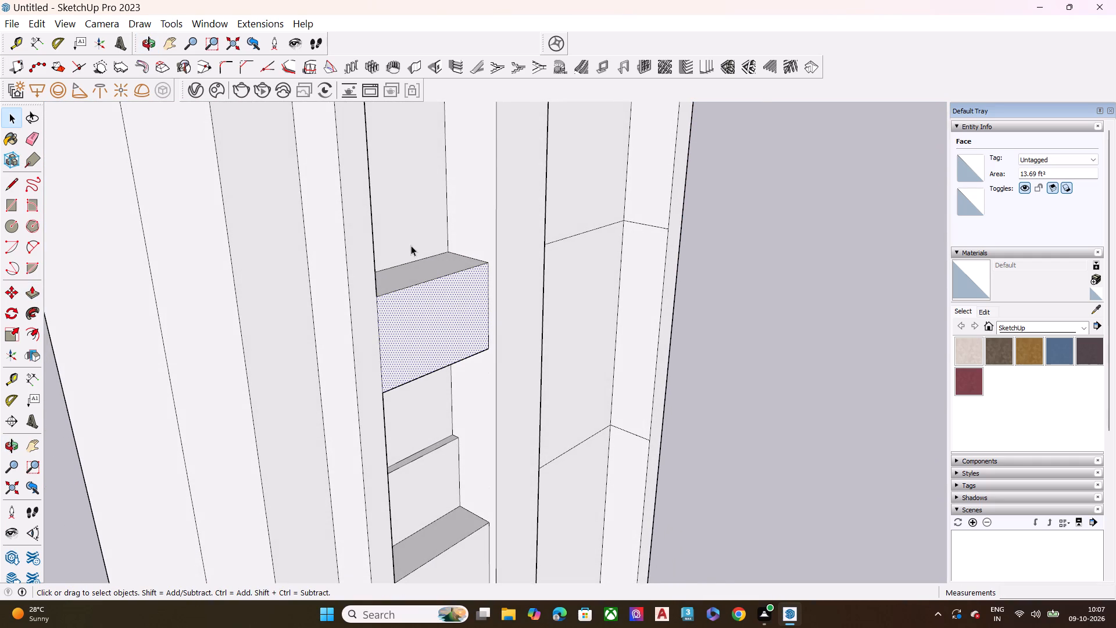
scroll(411, 245, up, 2)
click(418, 267)
key(m)
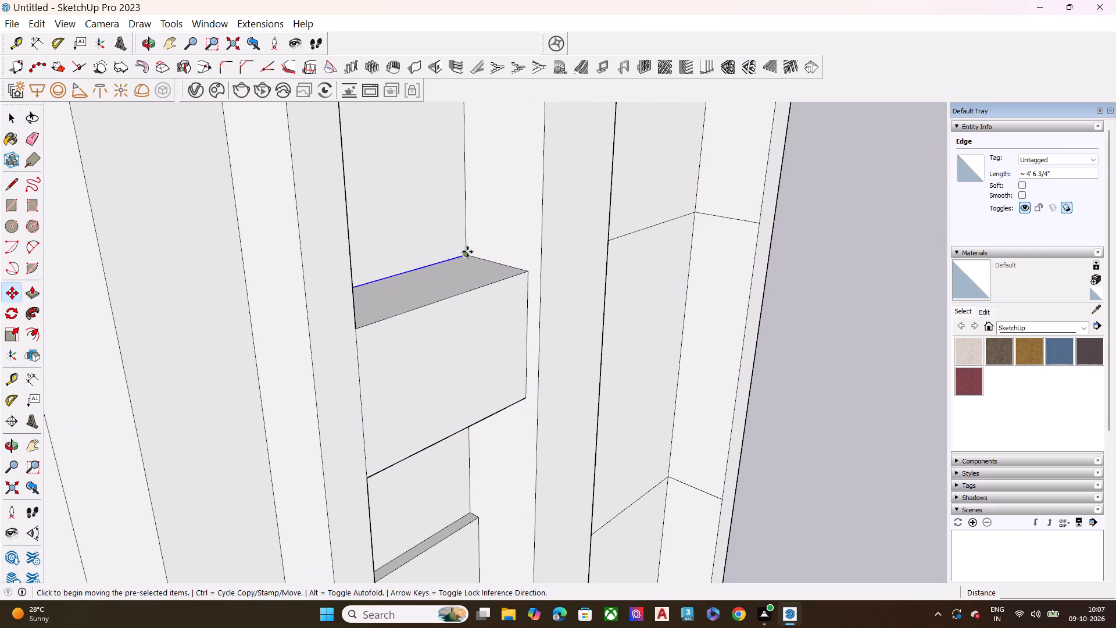
click(466, 255)
scroll(463, 199, down, 6)
middle_drag(459, 209, 423, 133)
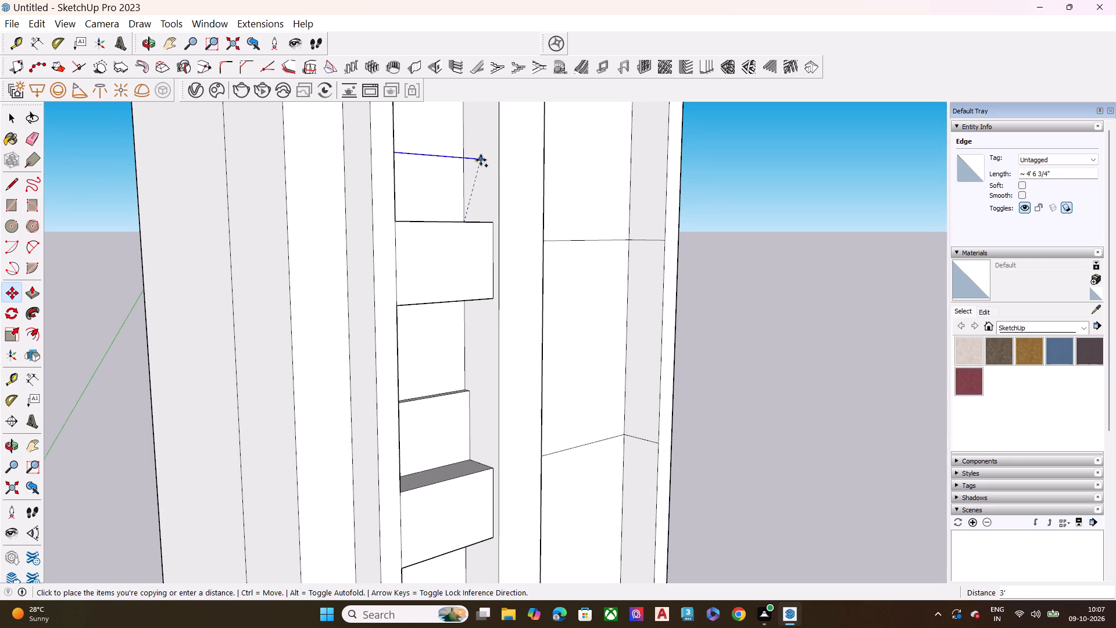
text(3')
key(Return)
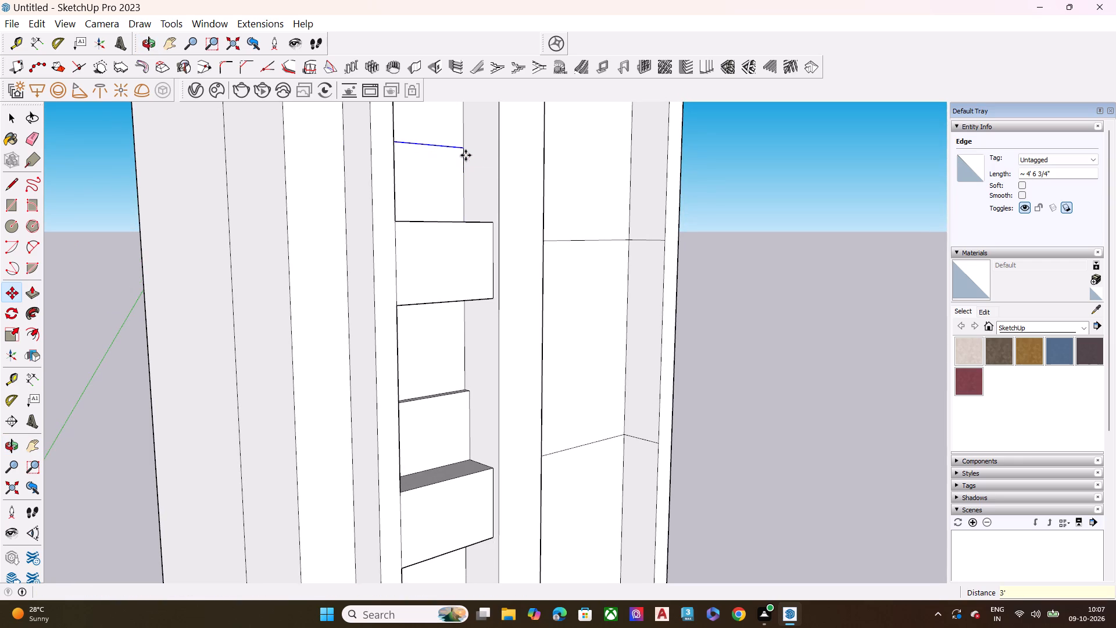
Push/Pull the face directly above the uppermost deep panel outward 3 3/4", flush with the shallow panel below.
scroll(442, 156, down, 8)
middle_drag(441, 241, 407, 240)
scroll(413, 209, up, 6)
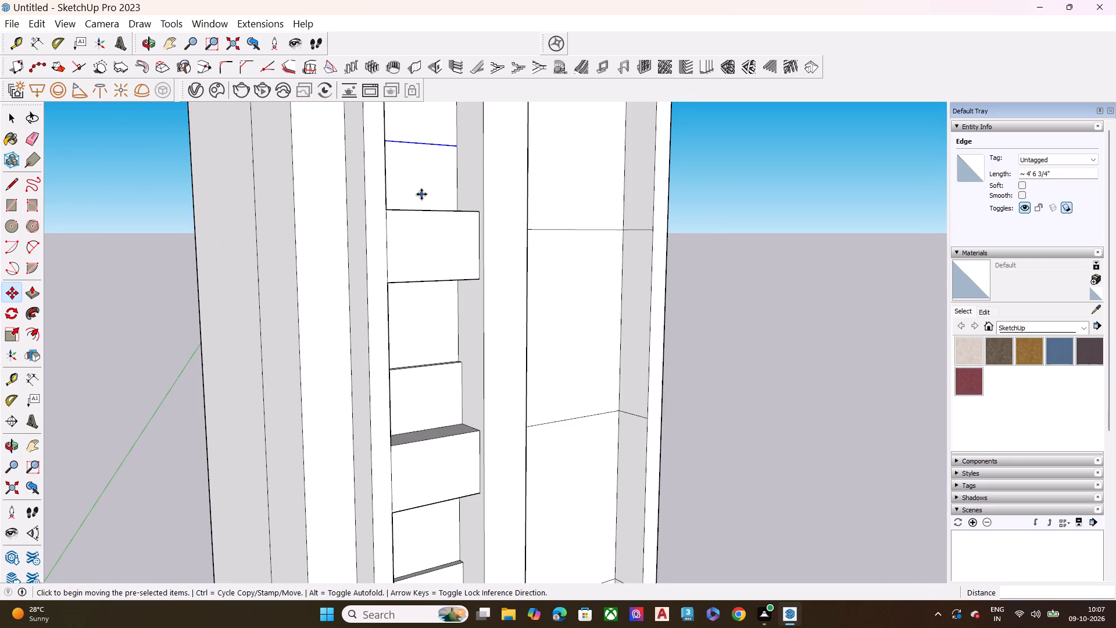
scroll(442, 202, down, 10)
scroll(446, 173, up, 5)
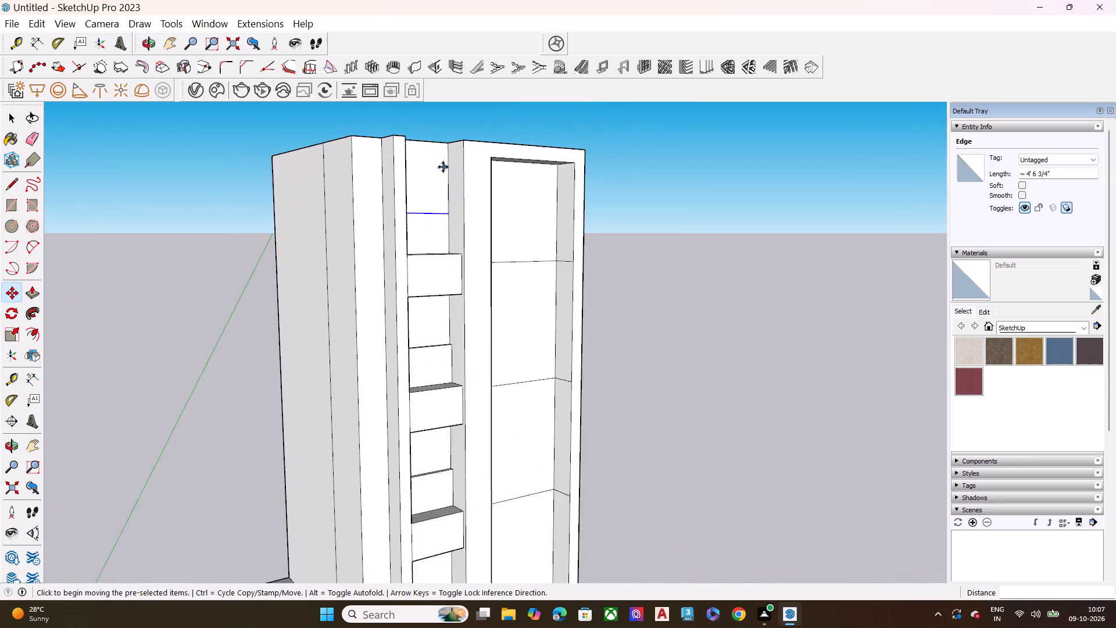
scroll(443, 167, up, 2)
key(space)
click(434, 265)
key(p)
click(434, 265)
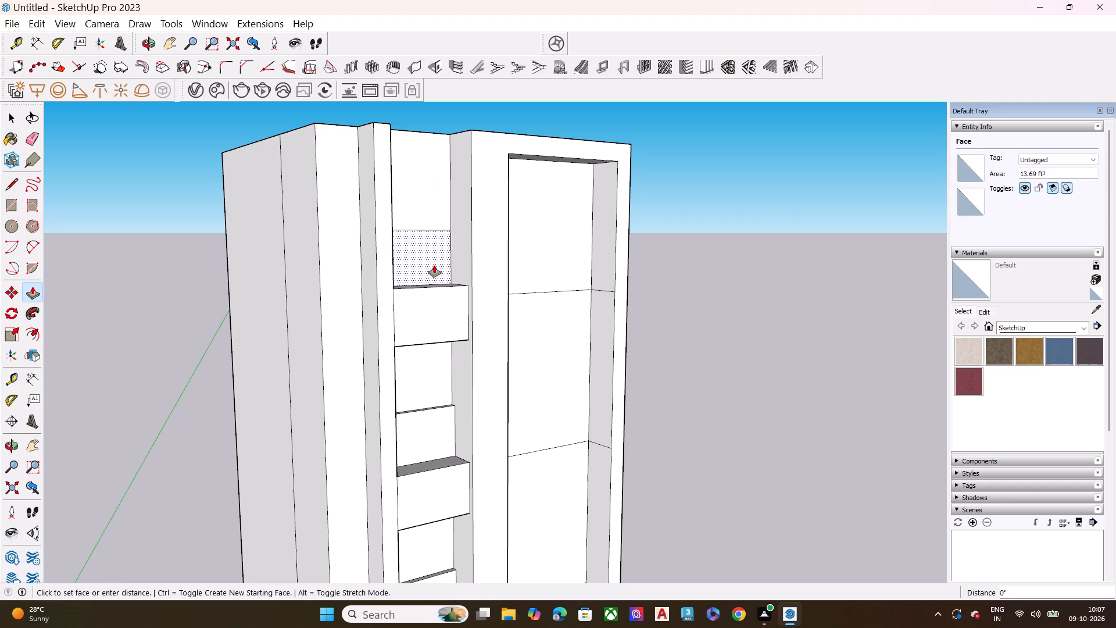
click(456, 408)
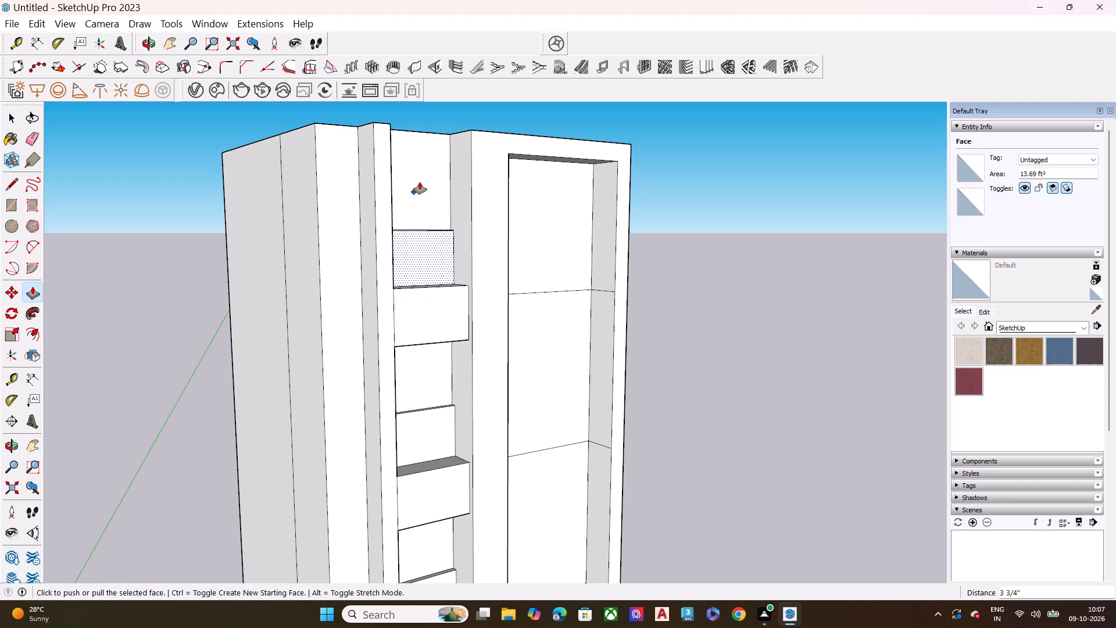
Copy the uppermost shallow panel's rear top edge 4' straight up the narrow bay's back face.
scroll(423, 176, up, 8)
key(space)
scroll(445, 234, down, 5)
scroll(443, 260, up, 1)
scroll(443, 260, down, 2)
middle_drag(452, 216, 461, 325)
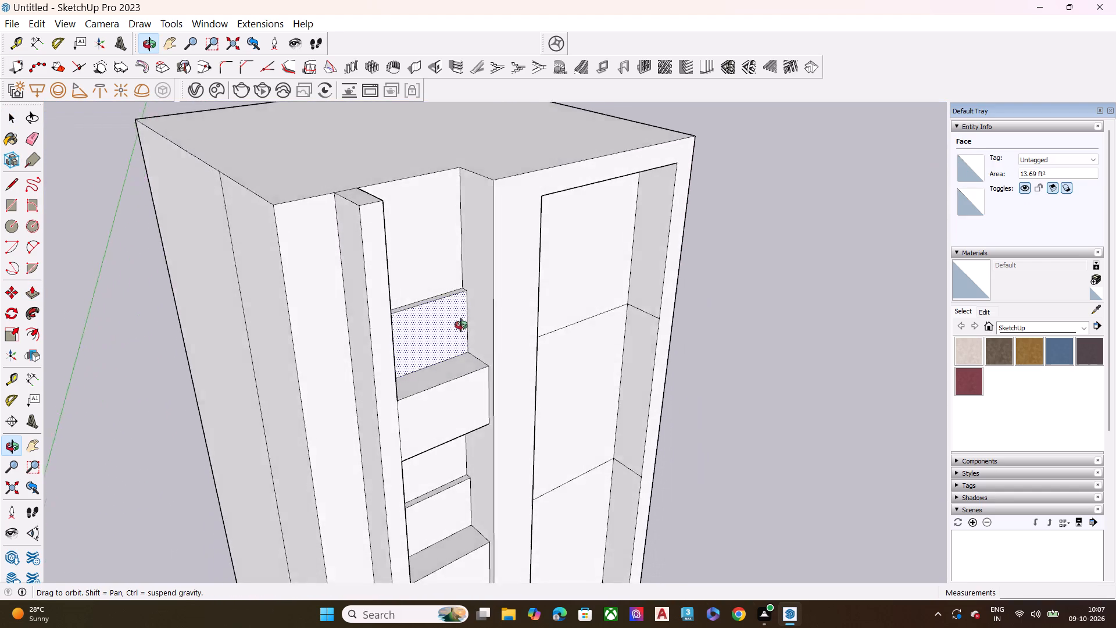
middle_drag(461, 325, 384, 320)
scroll(419, 271, up, 7)
middle_drag(425, 312, 451, 351)
middle_drag(458, 383, 468, 401)
scroll(468, 400, up, 1)
click(439, 305)
key(m)
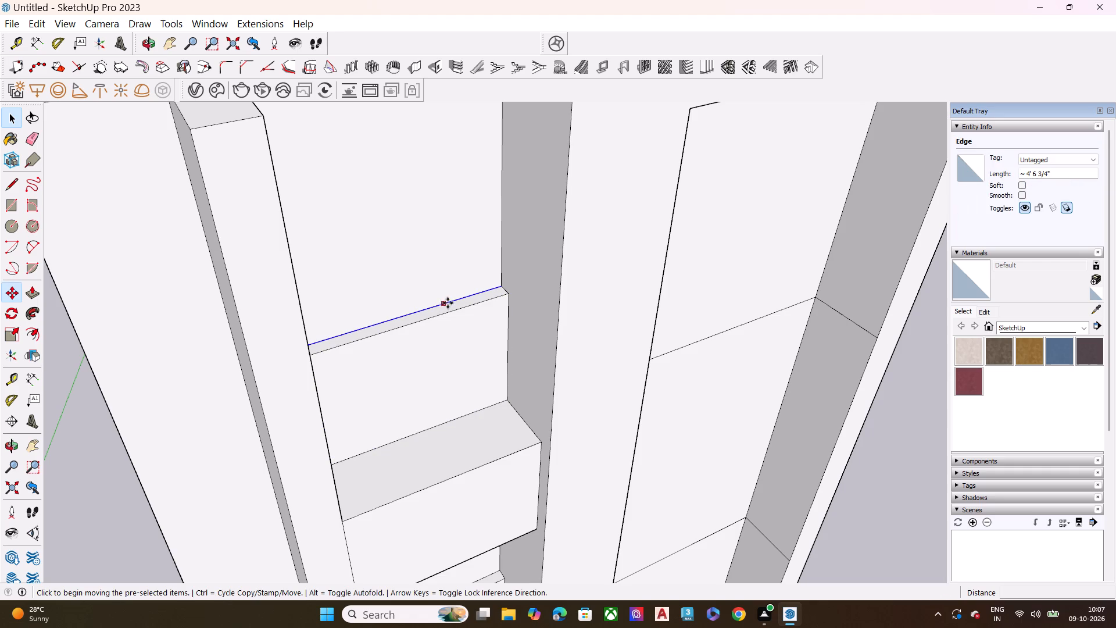
click(503, 286)
scroll(506, 237, down, 7)
middle_drag(500, 276, 503, 158)
text(4')
key(Return)
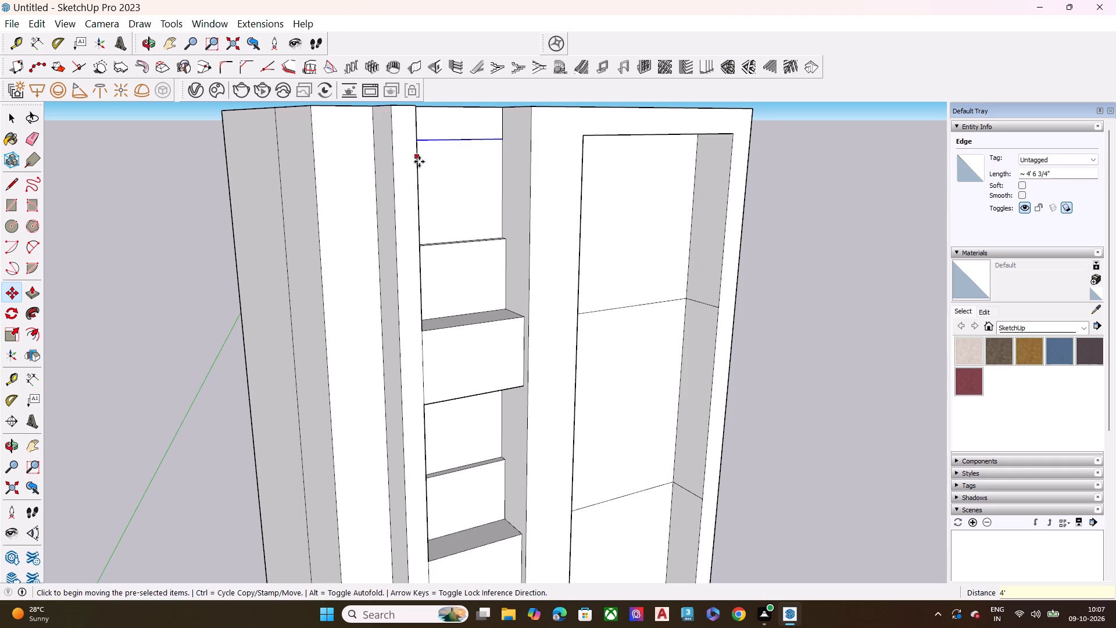
scroll(443, 193, down, 6)
scroll(455, 130, up, 5)
key(space)
Push/Pull the building's roof face upward about 4' 1 1/4".
middle_drag(474, 155, 517, 260)
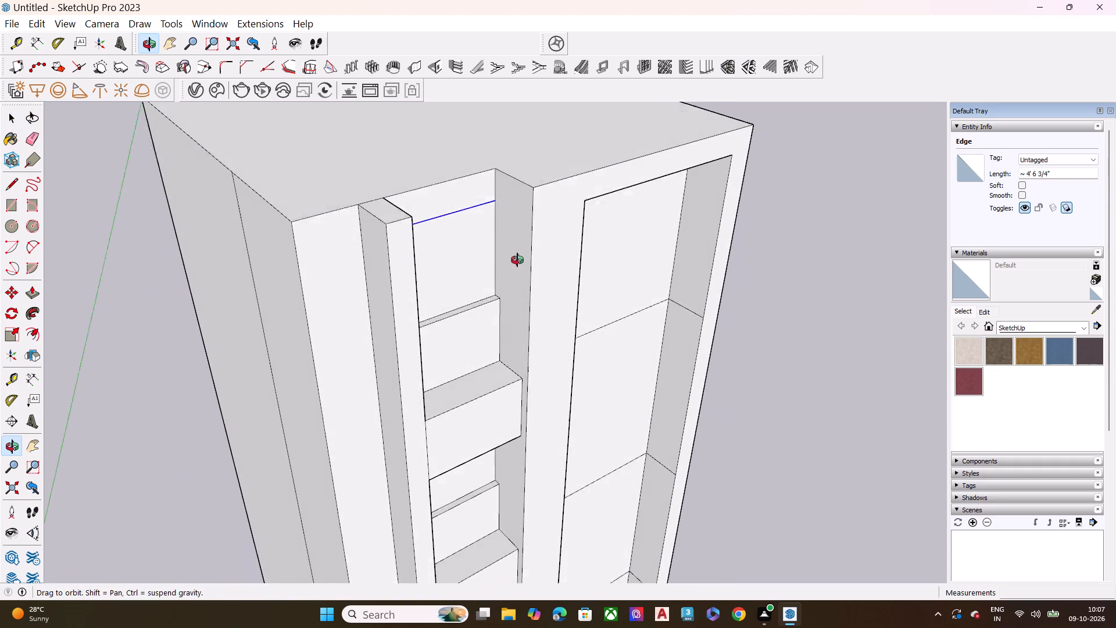
middle_drag(517, 260, 517, 267)
middle_click(480, 261)
middle_drag(477, 261, 472, 261)
scroll(428, 254, down, 4)
middle_drag(460, 281, 451, 277)
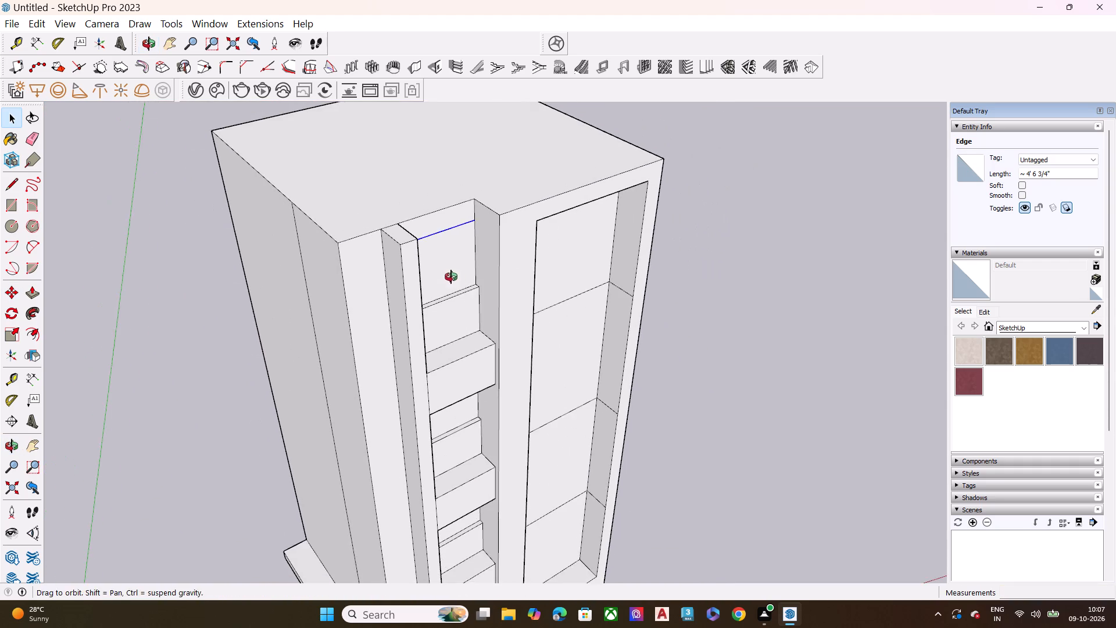
middle_drag(451, 277, 420, 249)
scroll(474, 244, down, 2)
scroll(475, 245, up, 1)
scroll(477, 247, down, 4)
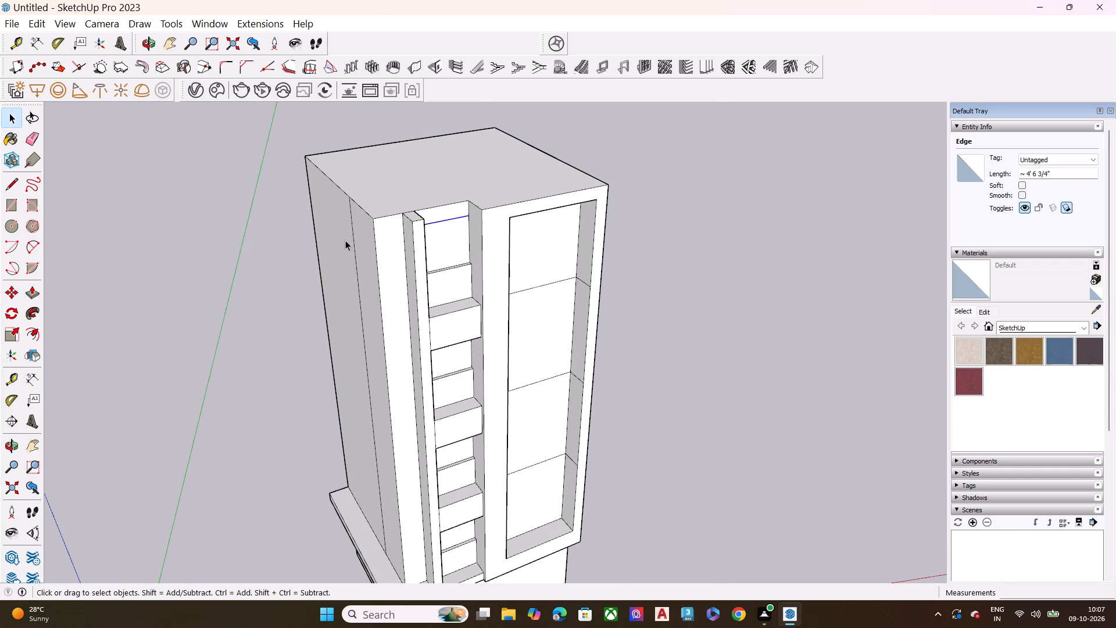
middle_drag(351, 245, 427, 237)
scroll(378, 239, down, 1)
click(452, 166)
key(p)
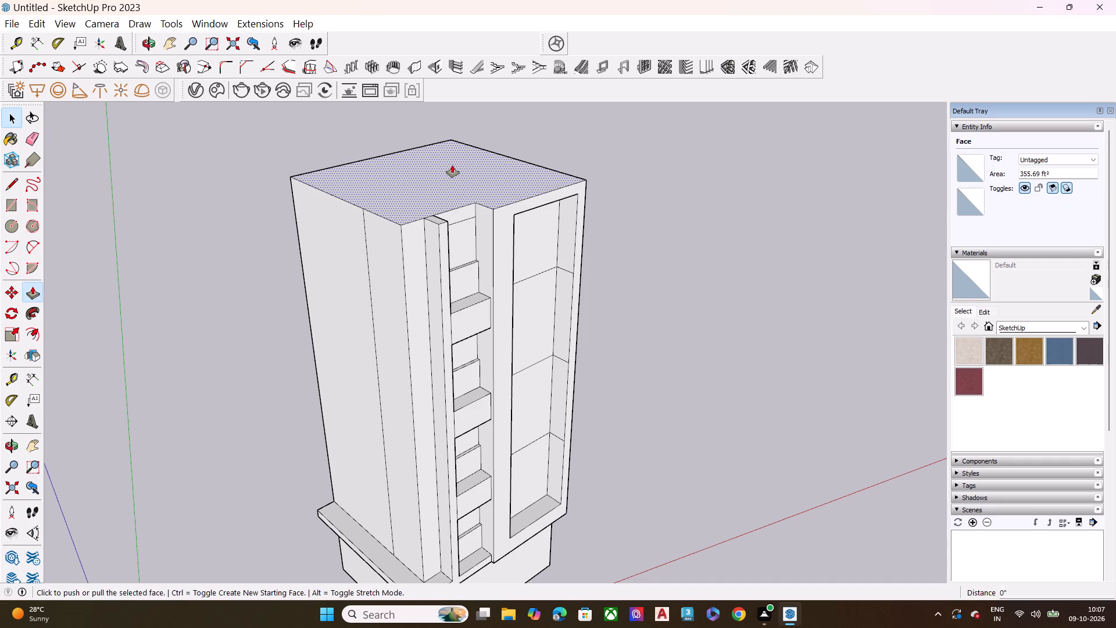
click(452, 165)
click(459, 122)
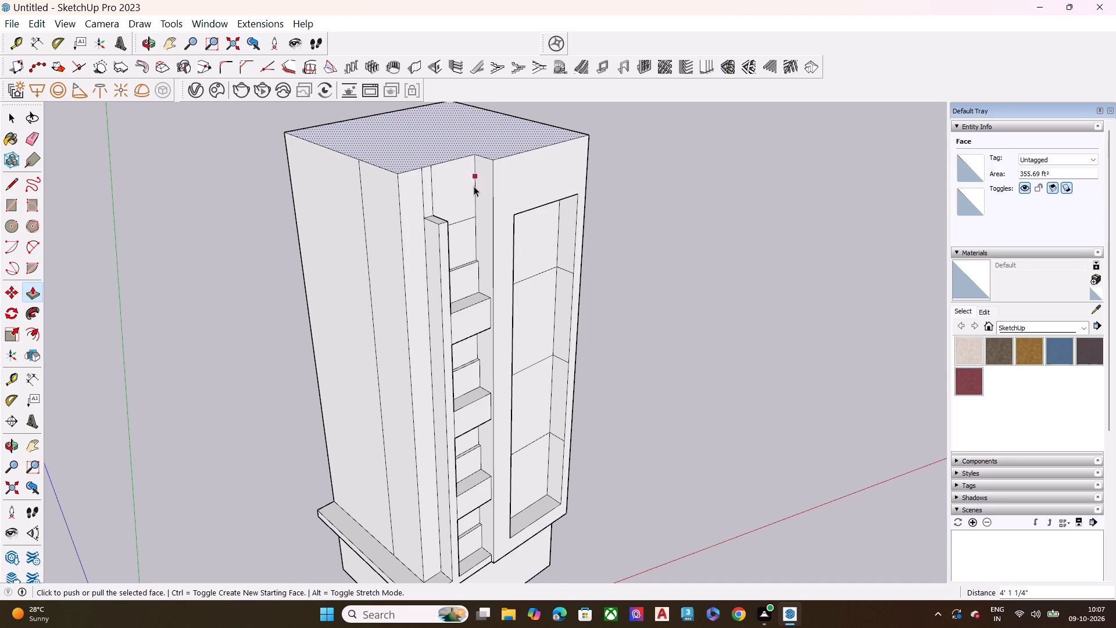
key(space)
Push/Pull the top face of the thin vertical fin beside the narrow bay up 4' 1 1/4", level with the raised roof.
middle_drag(457, 228, 388, 216)
scroll(411, 204, up, 6)
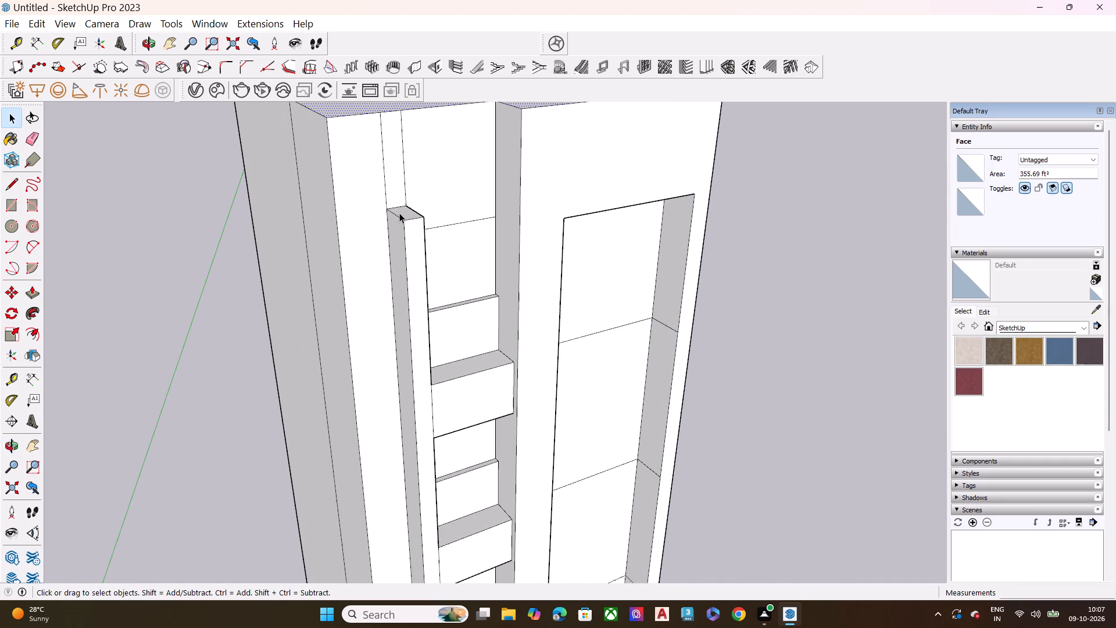
click(403, 212)
middle_drag(414, 207, 452, 338)
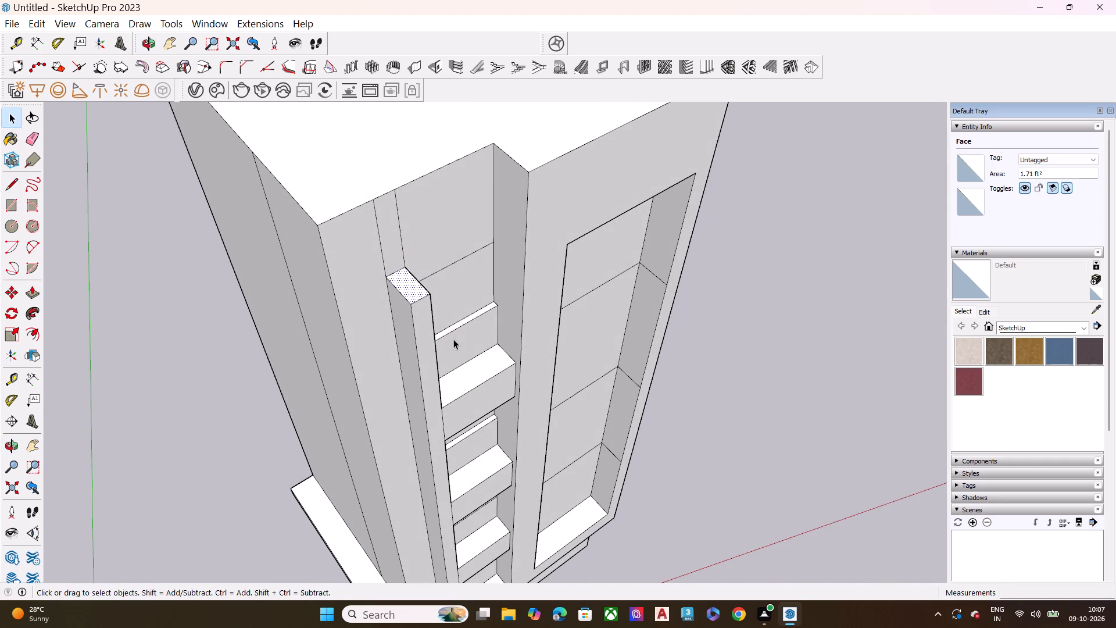
key(p)
click(413, 286)
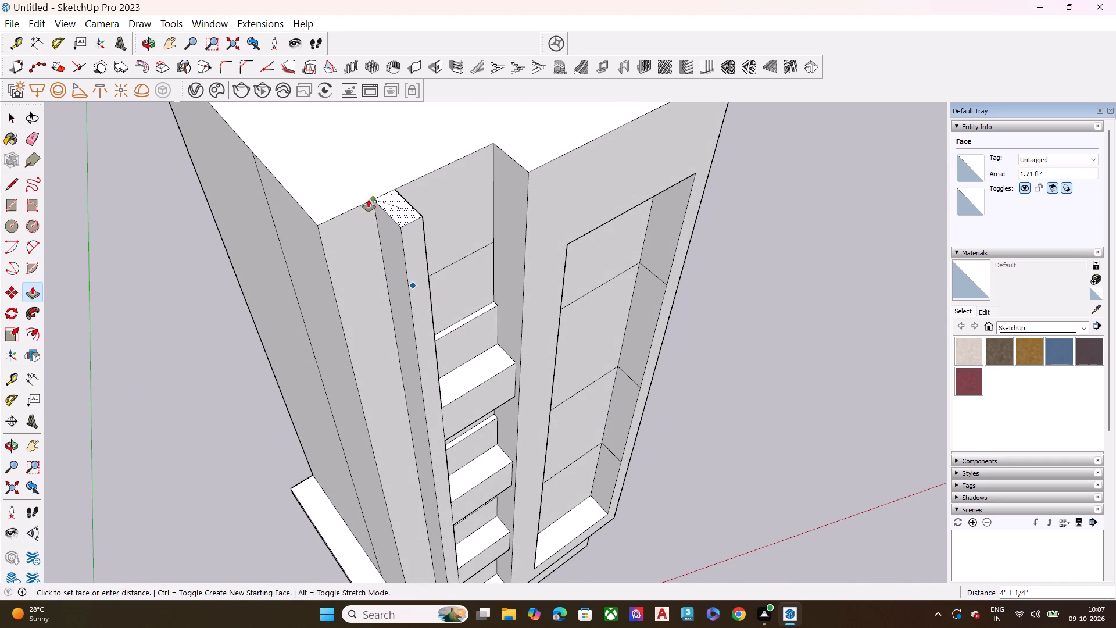
click(369, 197)
key(space)
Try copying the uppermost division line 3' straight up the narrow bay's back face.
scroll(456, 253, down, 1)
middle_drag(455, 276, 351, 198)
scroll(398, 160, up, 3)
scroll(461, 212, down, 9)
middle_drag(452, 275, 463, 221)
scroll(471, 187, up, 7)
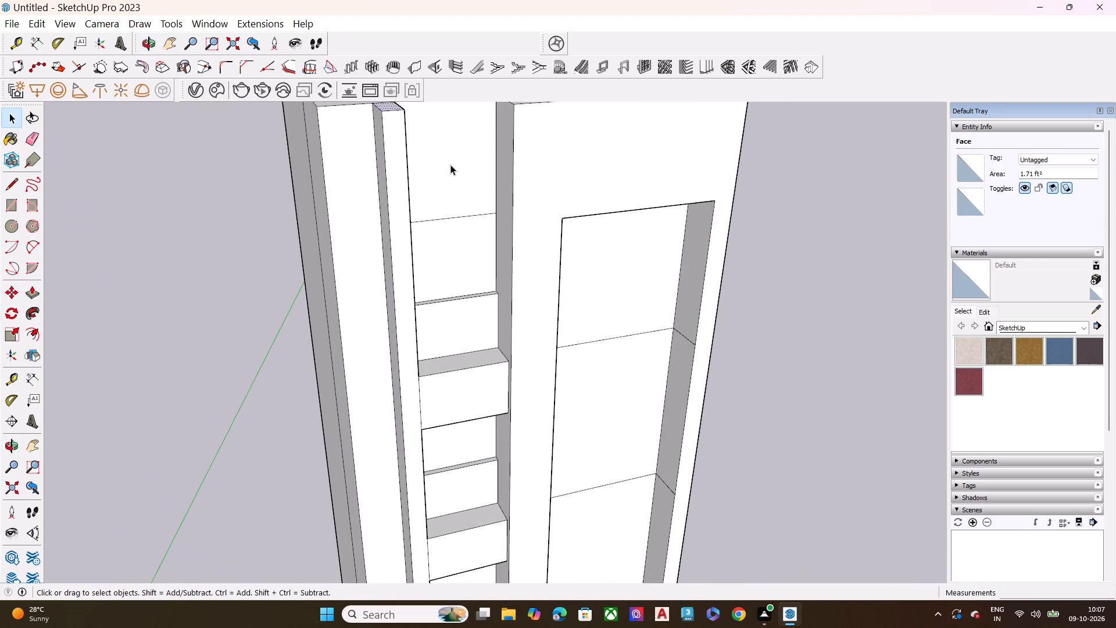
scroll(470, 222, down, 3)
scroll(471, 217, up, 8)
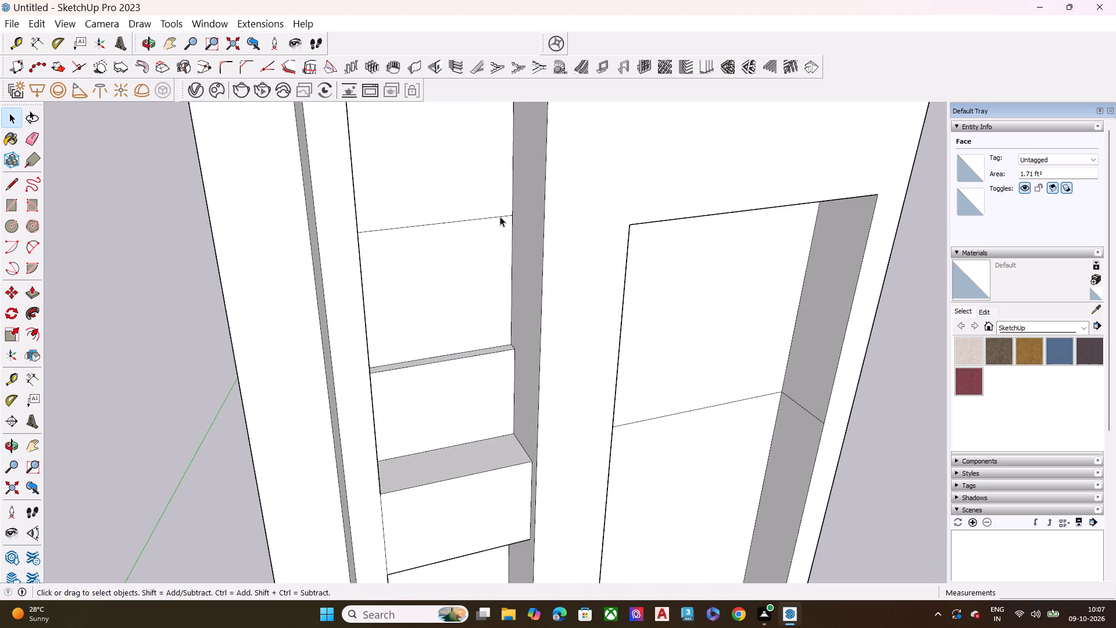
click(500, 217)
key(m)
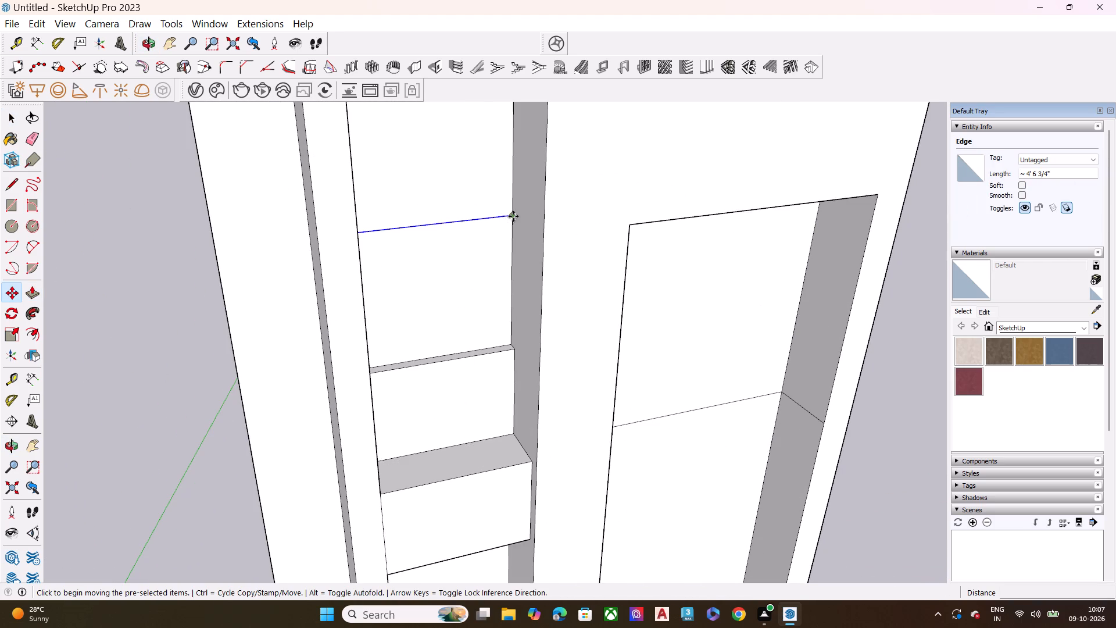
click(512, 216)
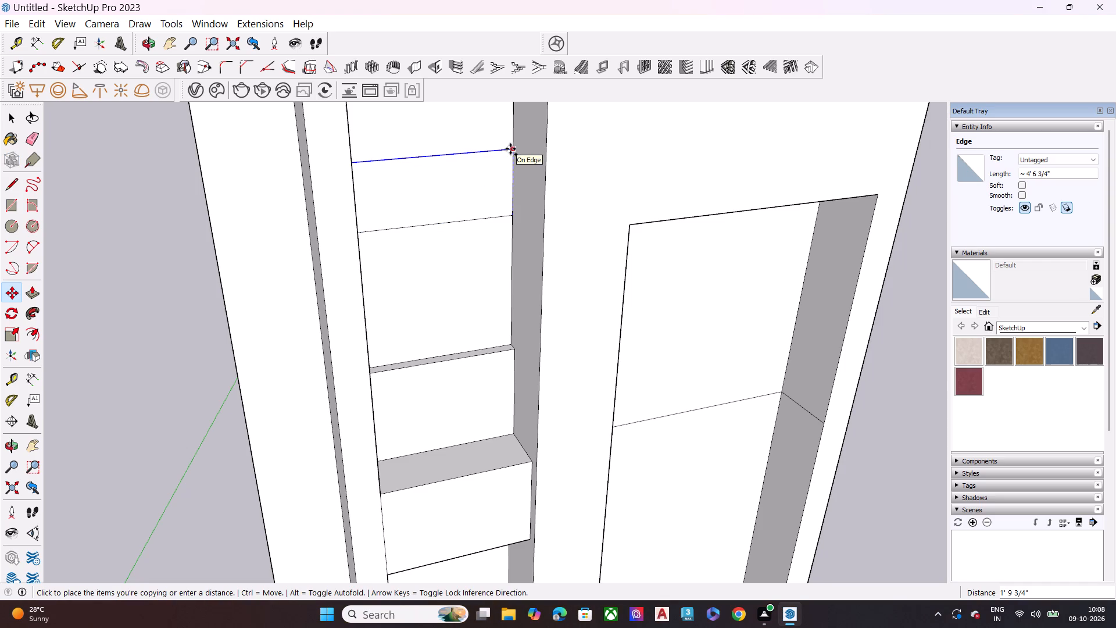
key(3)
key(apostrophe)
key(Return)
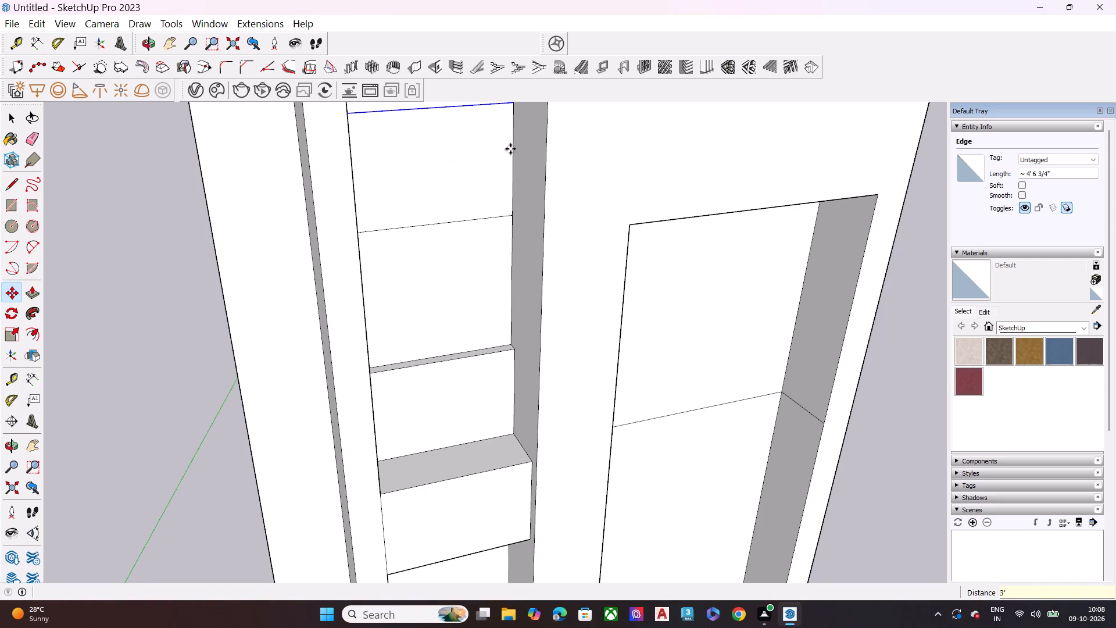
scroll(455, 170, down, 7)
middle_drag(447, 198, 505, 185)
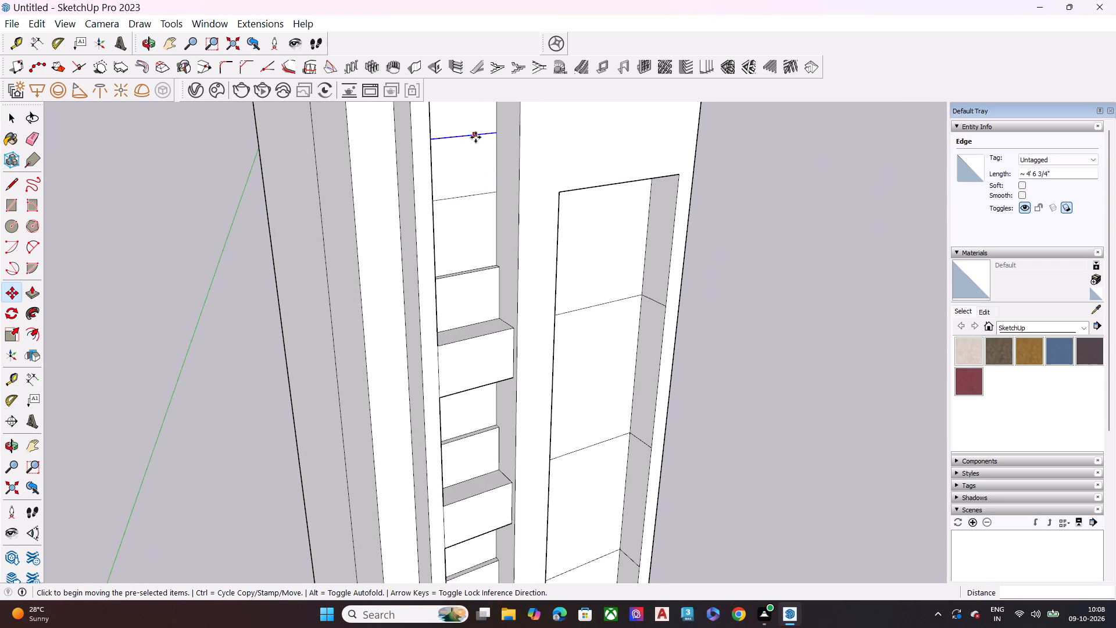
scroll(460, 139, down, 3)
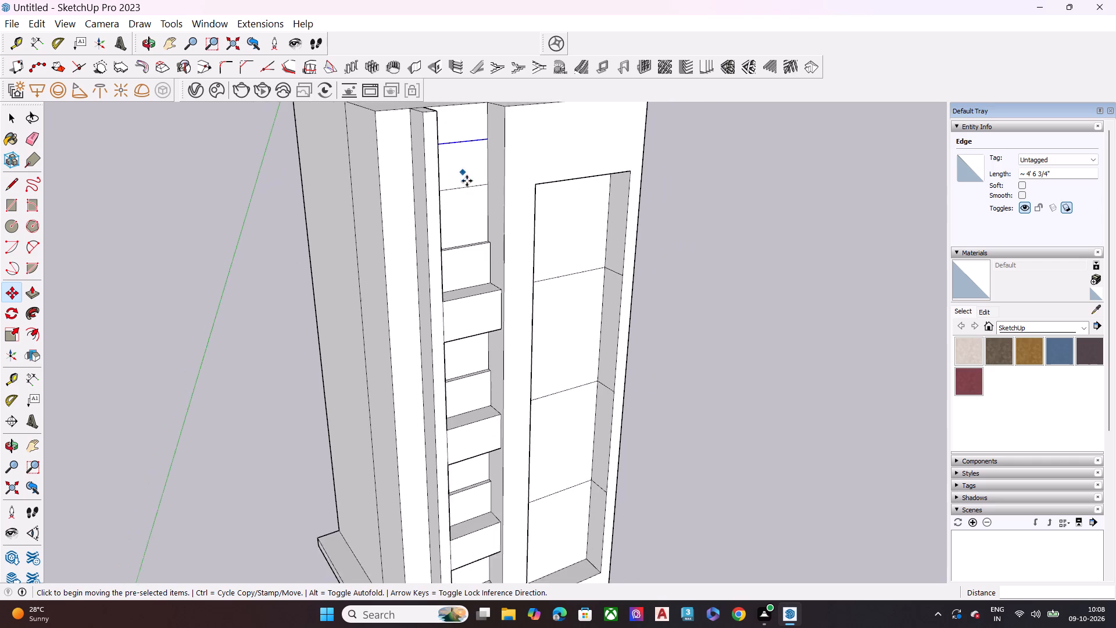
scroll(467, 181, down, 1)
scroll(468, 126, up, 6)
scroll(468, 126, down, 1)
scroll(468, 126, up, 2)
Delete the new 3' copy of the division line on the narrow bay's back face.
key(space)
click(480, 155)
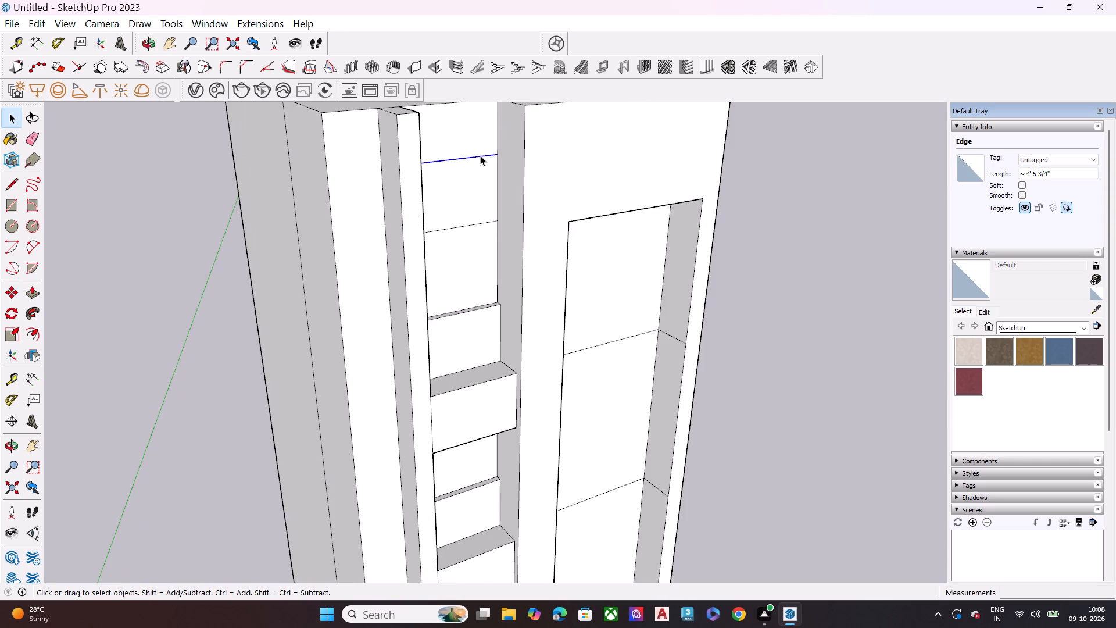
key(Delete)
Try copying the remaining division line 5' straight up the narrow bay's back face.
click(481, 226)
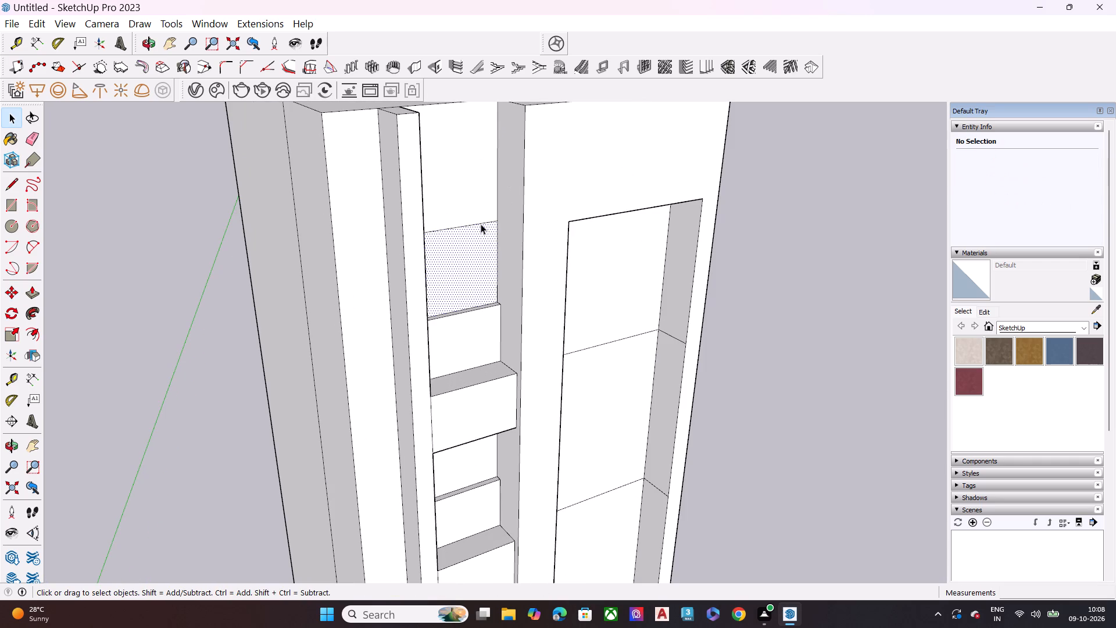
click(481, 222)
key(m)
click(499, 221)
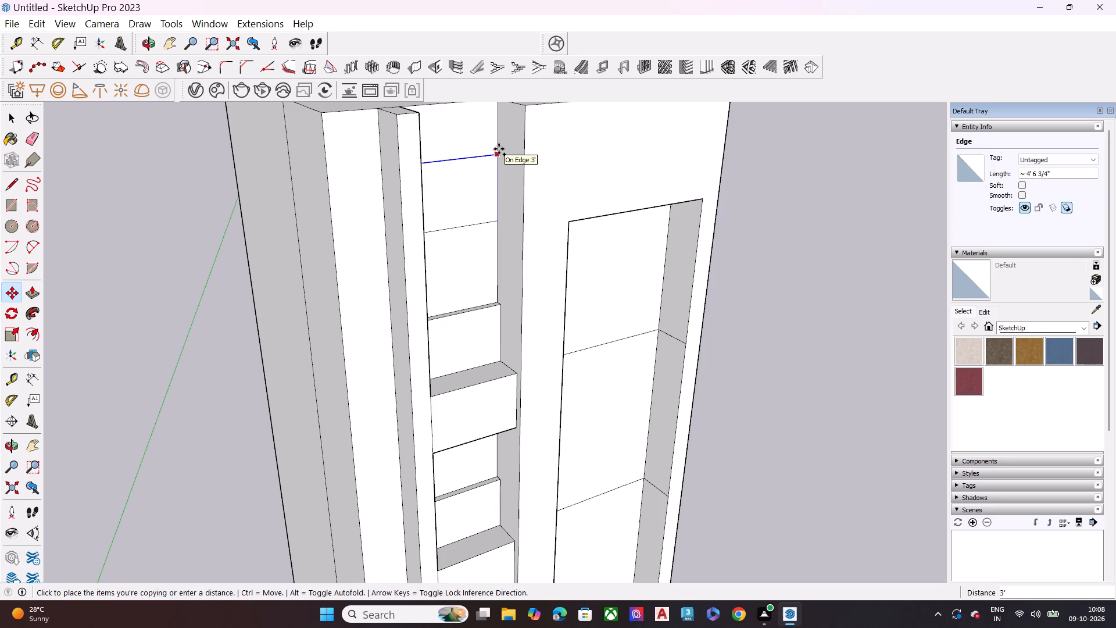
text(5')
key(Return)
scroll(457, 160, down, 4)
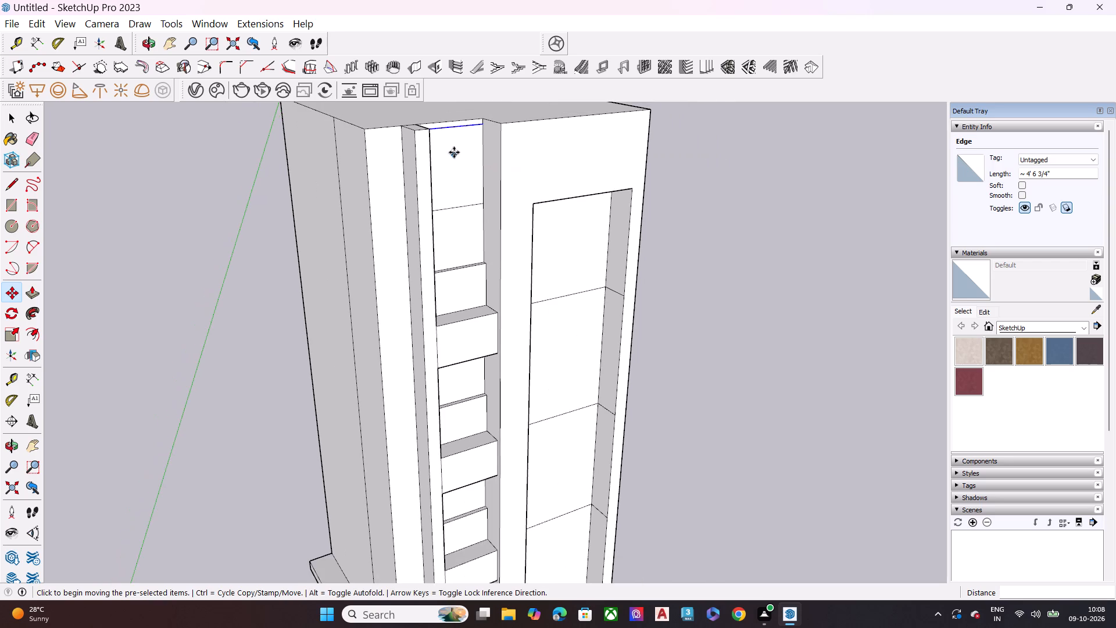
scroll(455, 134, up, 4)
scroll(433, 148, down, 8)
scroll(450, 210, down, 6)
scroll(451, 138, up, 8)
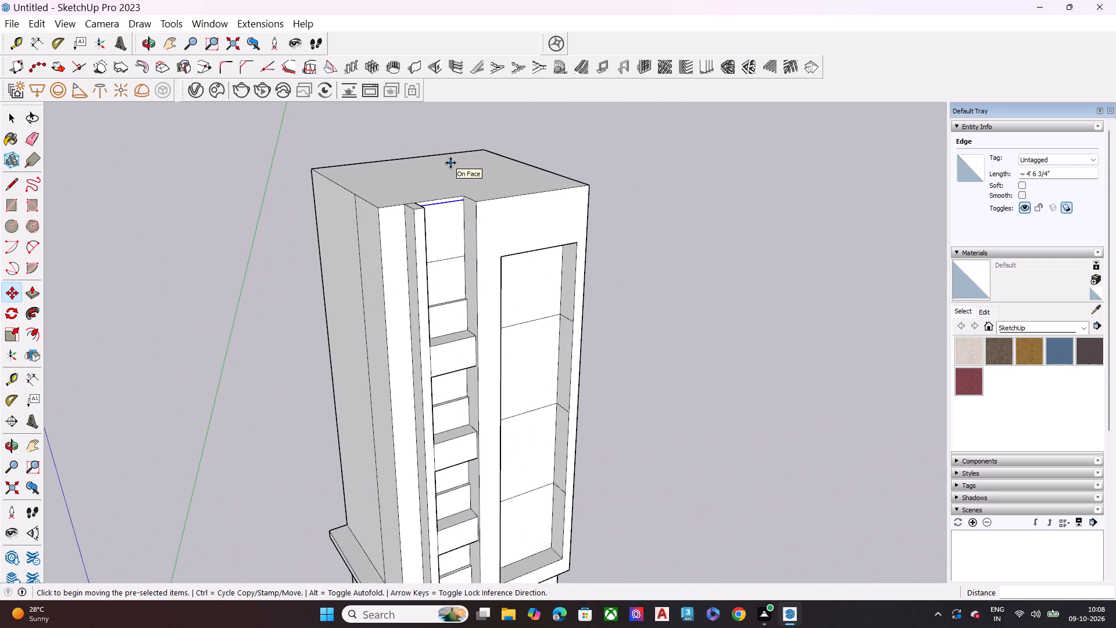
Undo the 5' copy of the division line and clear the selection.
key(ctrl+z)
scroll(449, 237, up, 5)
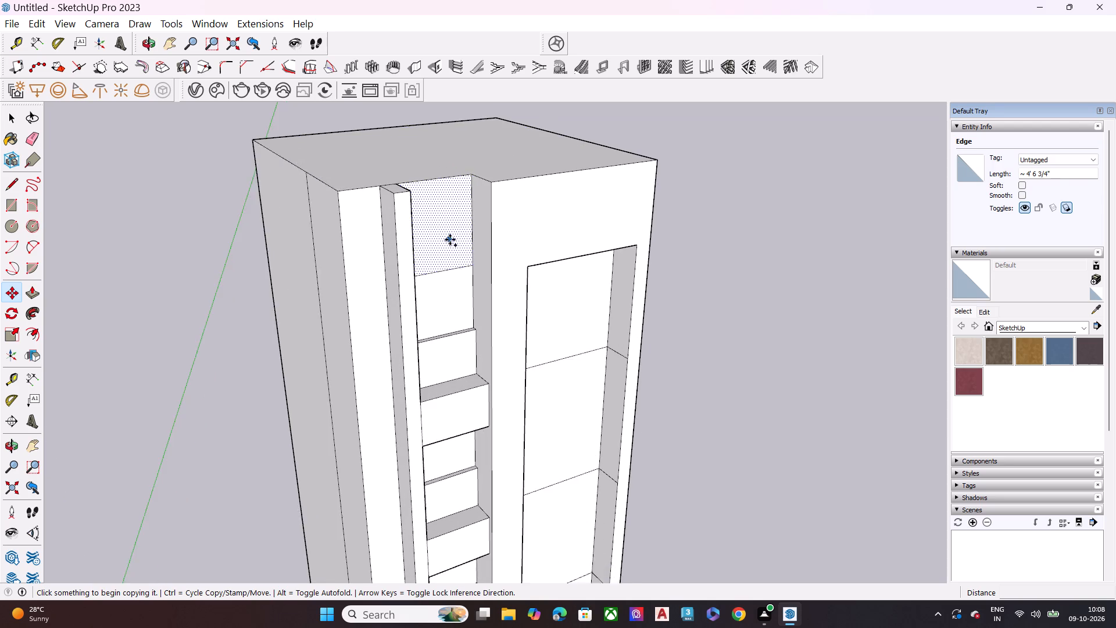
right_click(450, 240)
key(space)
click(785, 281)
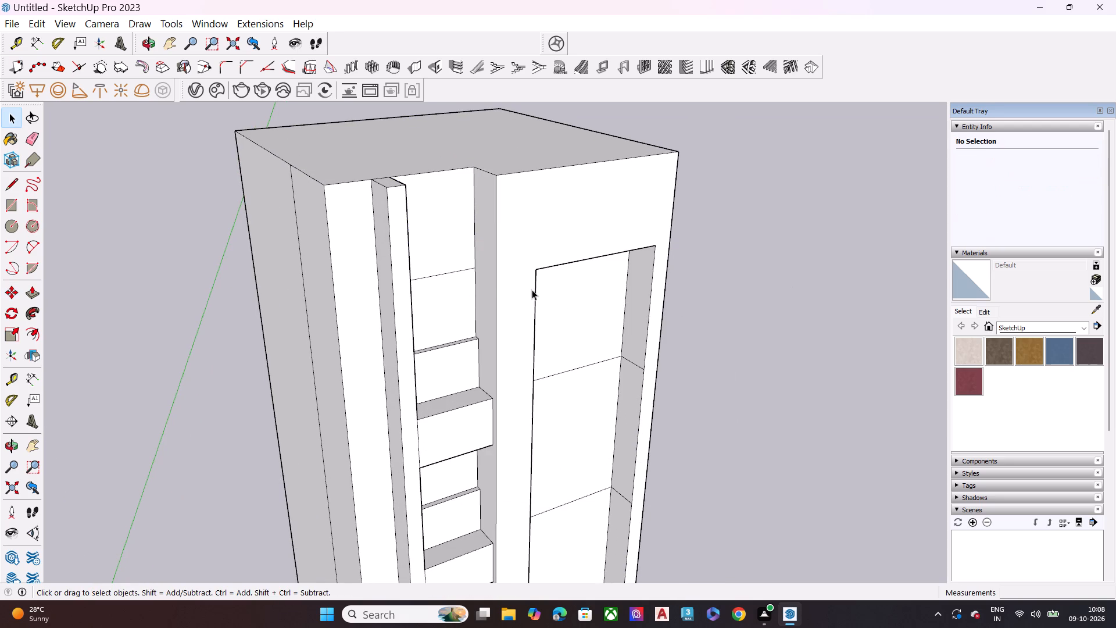
Copy the division line above the uppermost shallow panel 4' straight up the narrow bay's back face.
scroll(478, 277, up, 4)
click(465, 265)
key(m)
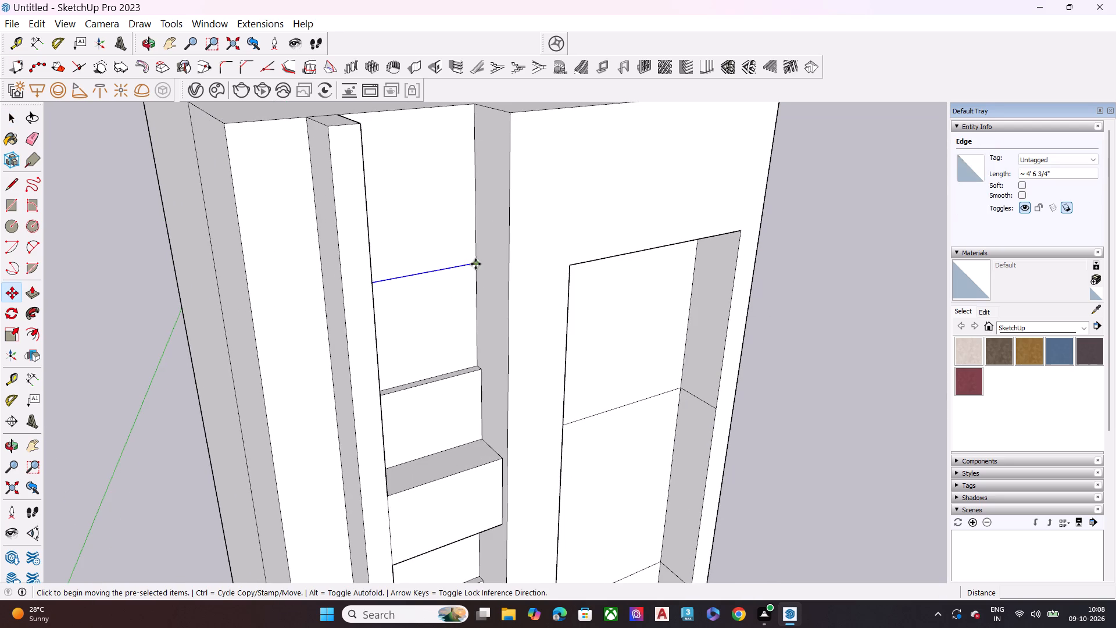
click(475, 264)
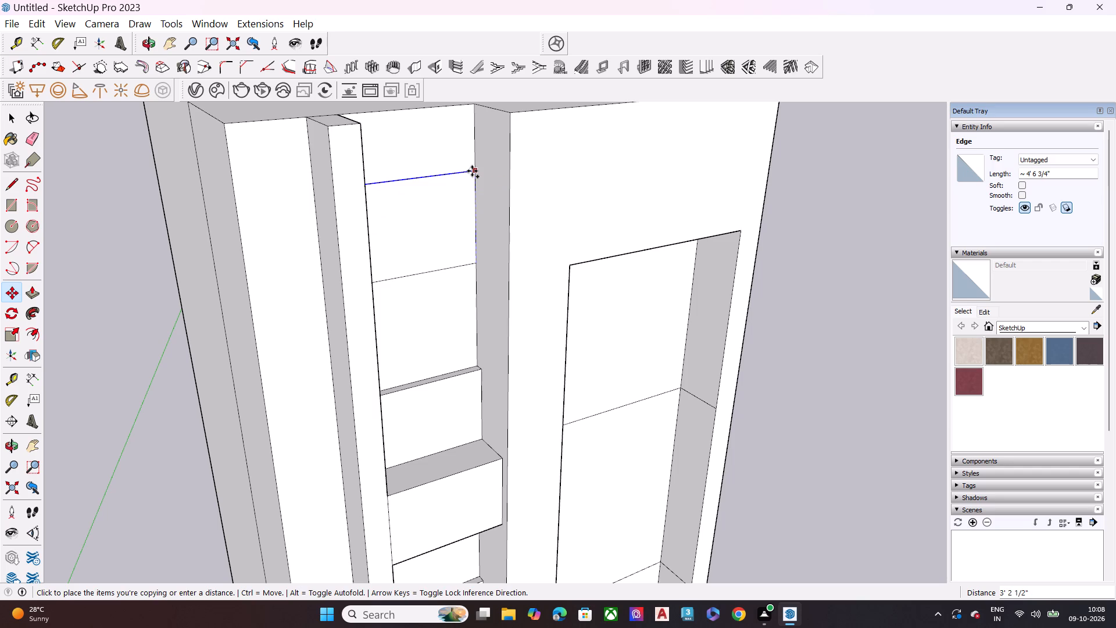
key(3)
key(BackSpace)
text(4')
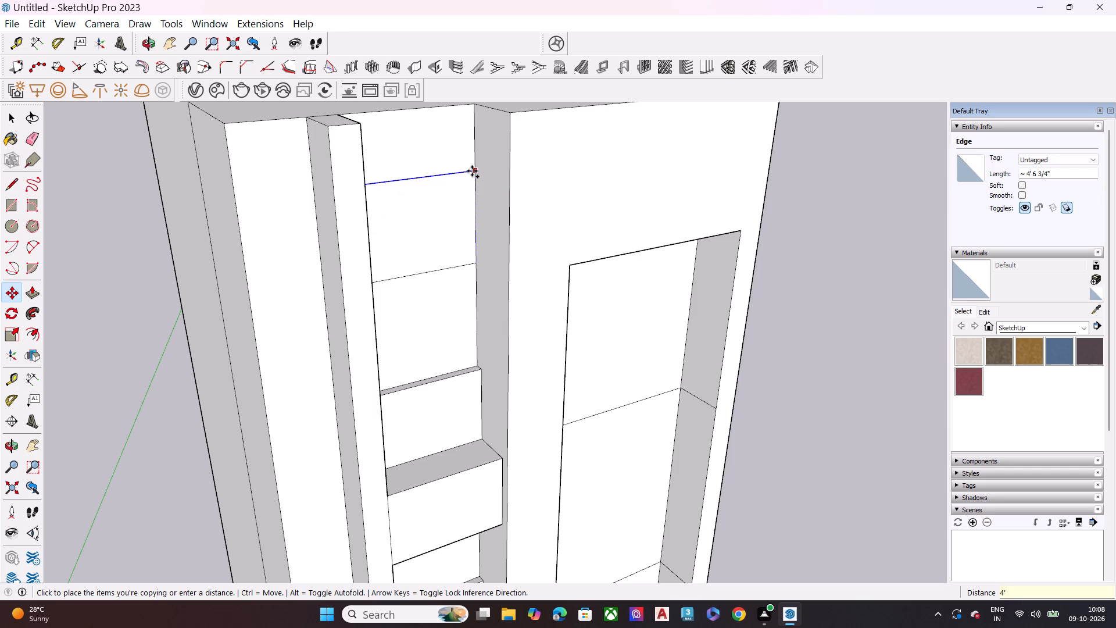
key(Return)
key(space)
Push/Pull the face between the two division lines outward 1' 10 1/4", flush with the deep panels below.
click(423, 206)
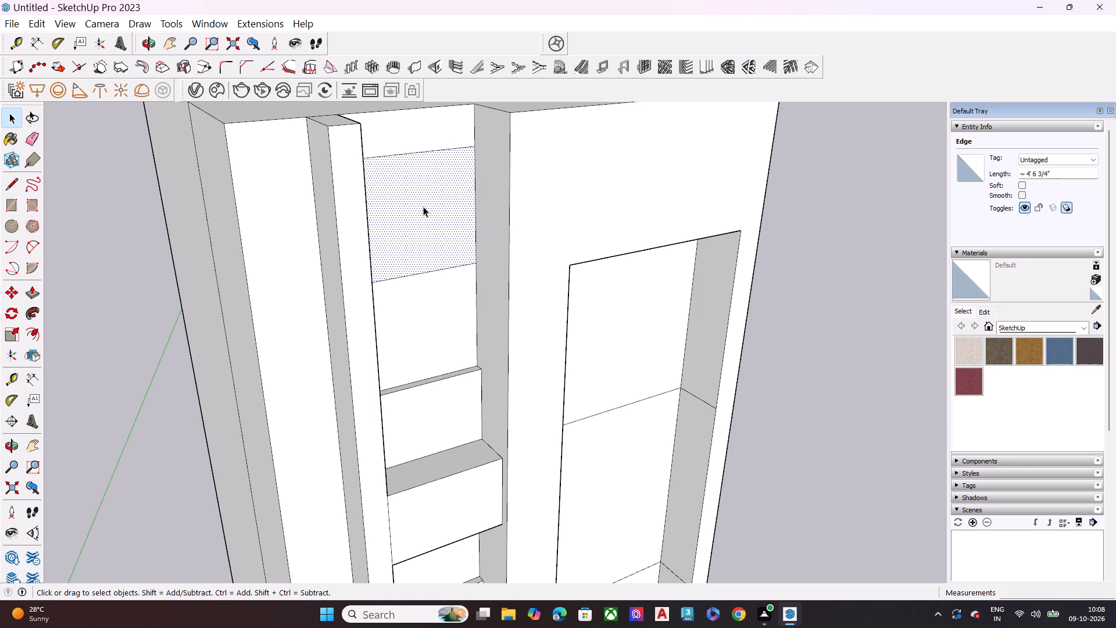
key(p)
click(423, 206)
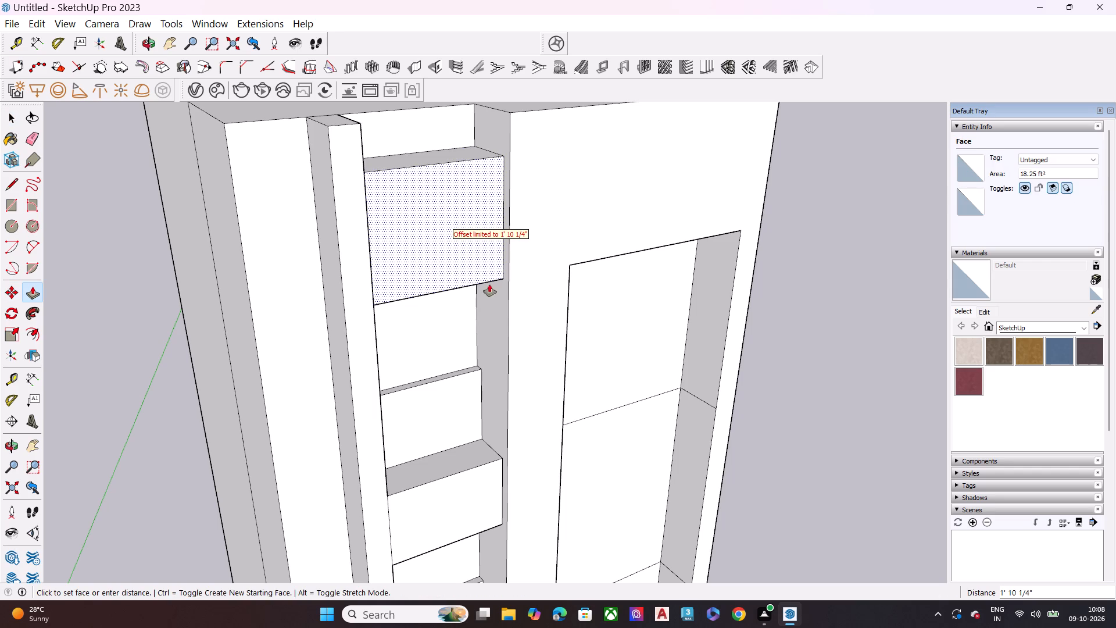
click(498, 453)
key(space)
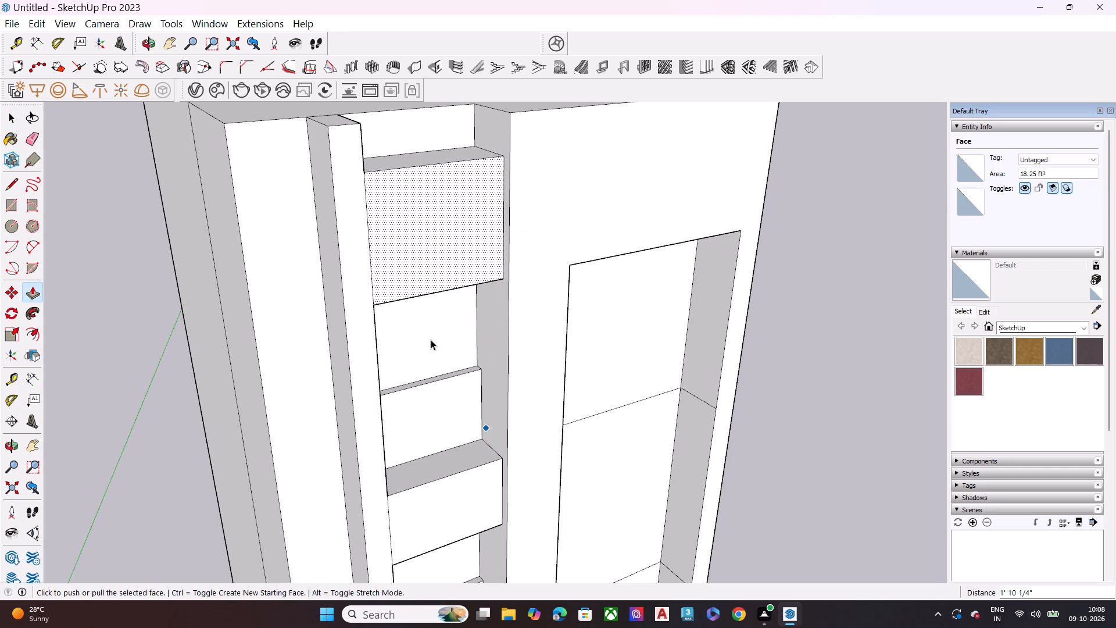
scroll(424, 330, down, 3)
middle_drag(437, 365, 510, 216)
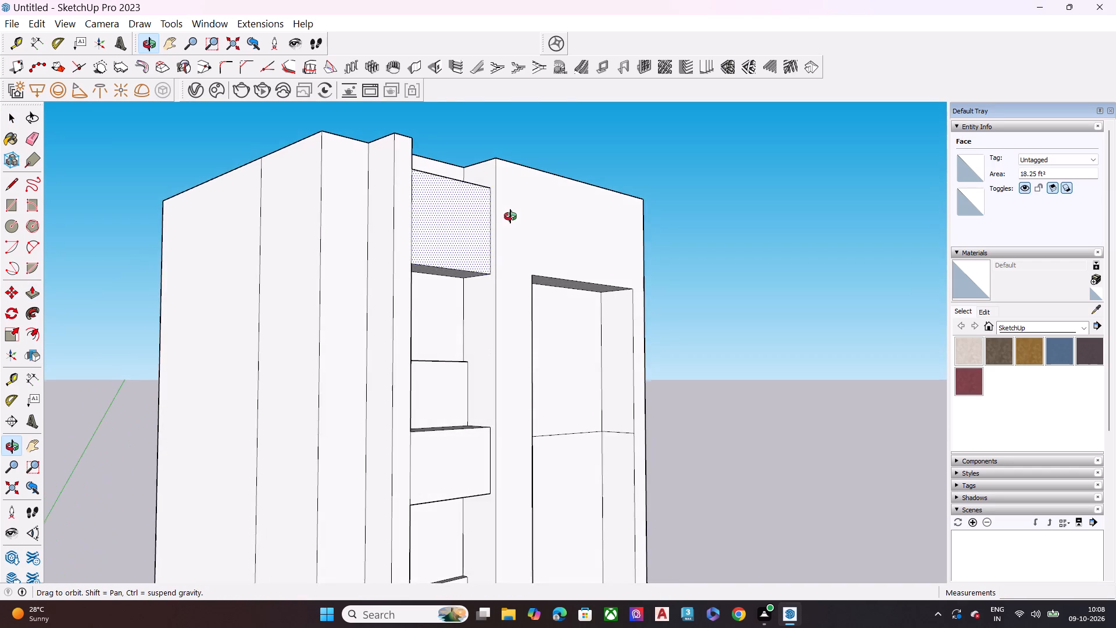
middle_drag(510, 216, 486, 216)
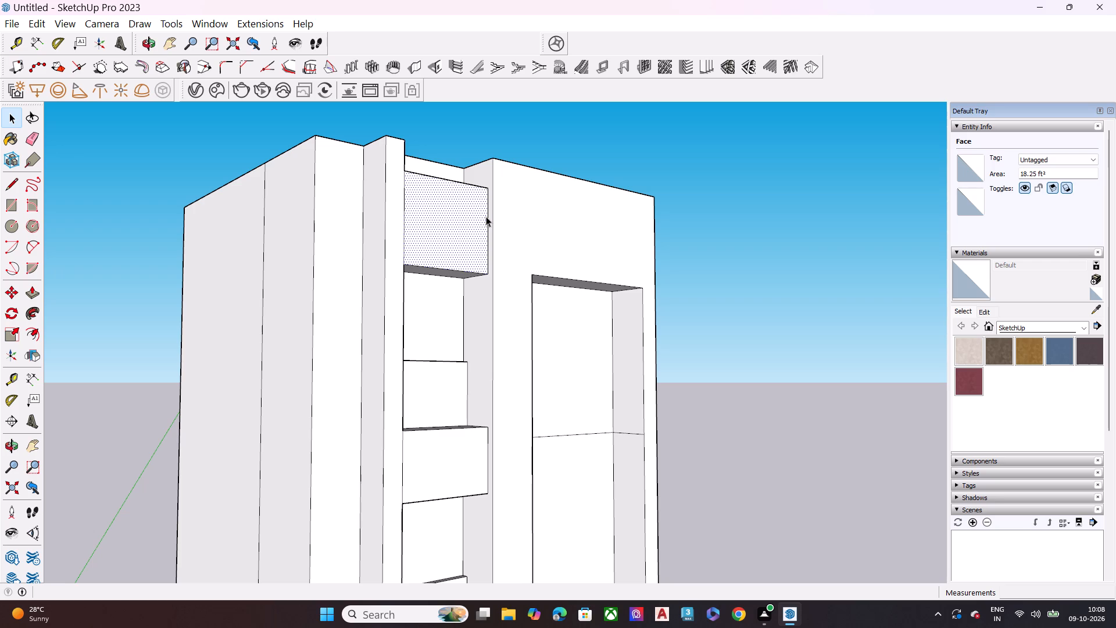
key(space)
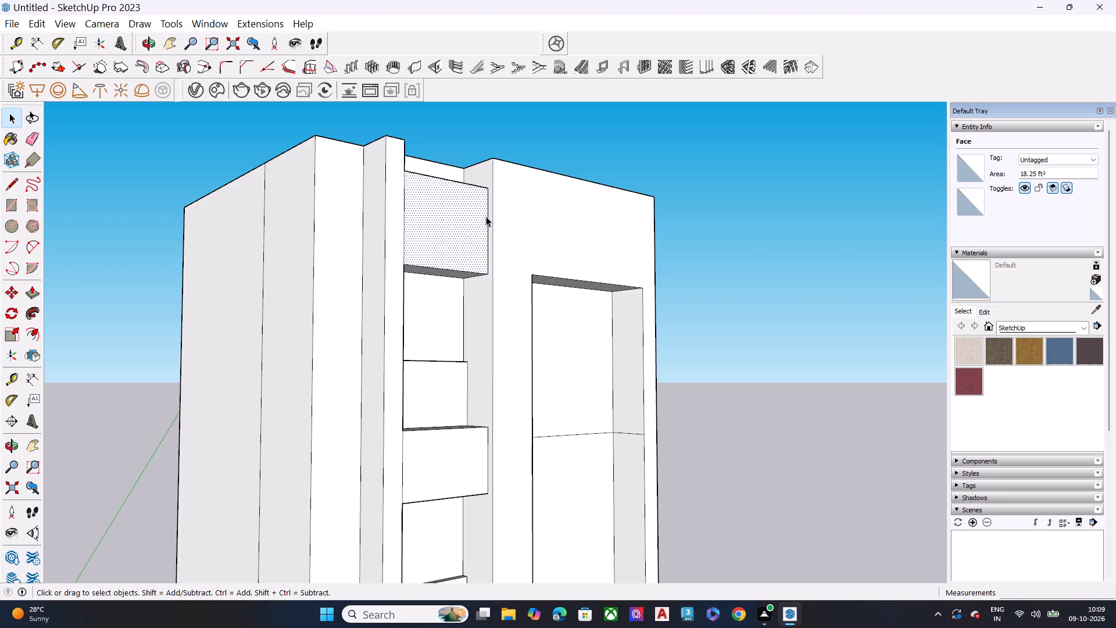
Clear the face selection and examine the narrow bay's topmost panels and the roof from several angles.
scroll(347, 232, down, 4)
middle_drag(404, 211, 442, 378)
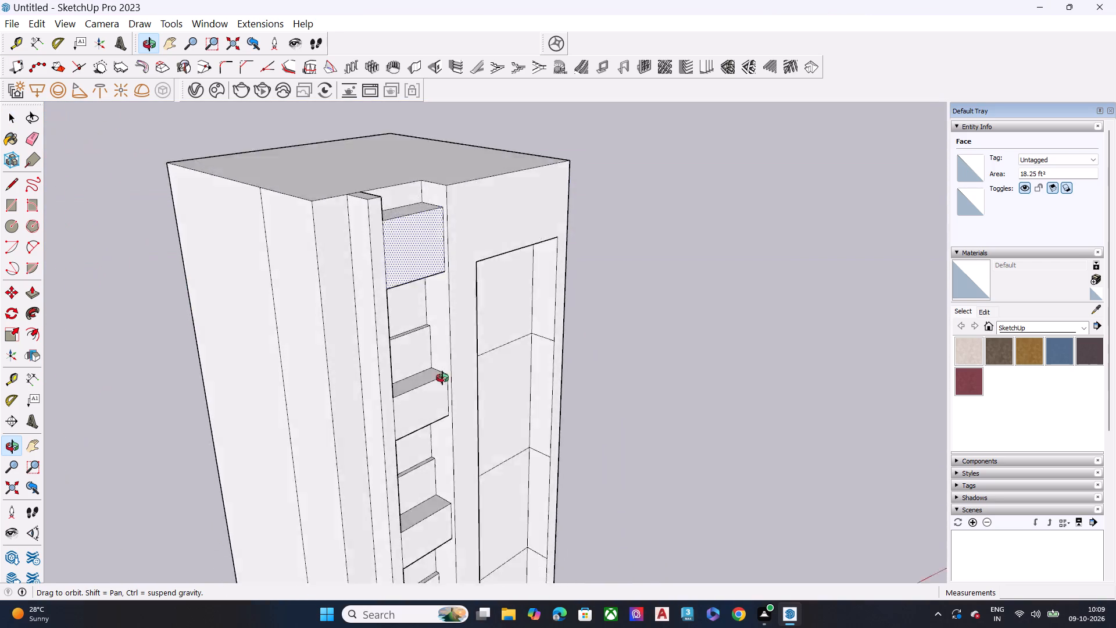
middle_drag(442, 378, 310, 376)
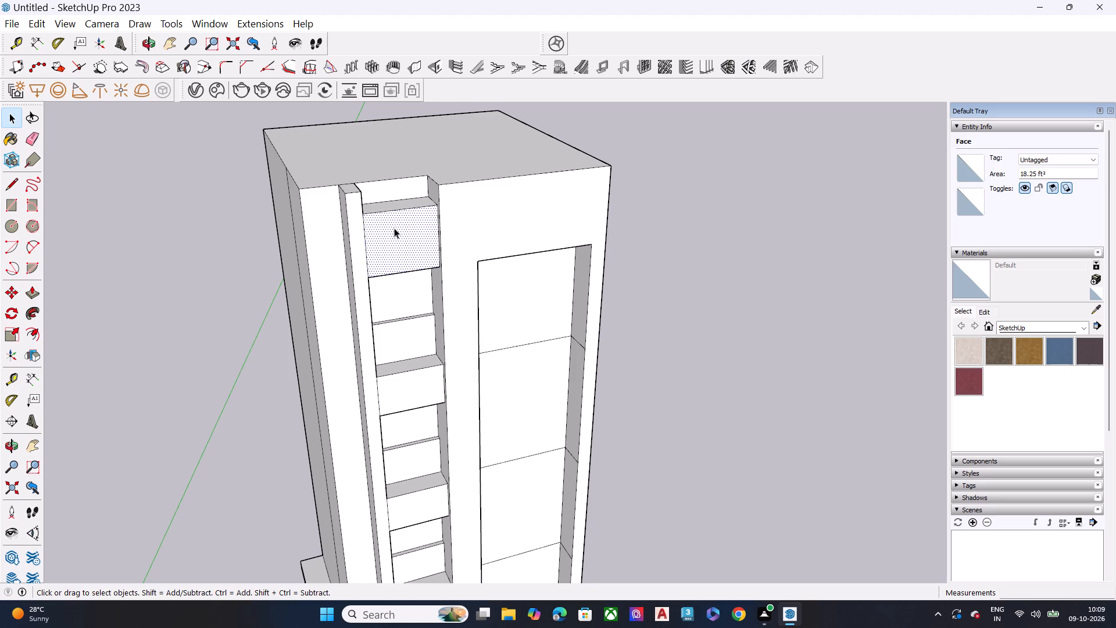
click(732, 258)
scroll(385, 295, down, 3)
middle_drag(454, 351, 421, 234)
scroll(413, 214, up, 6)
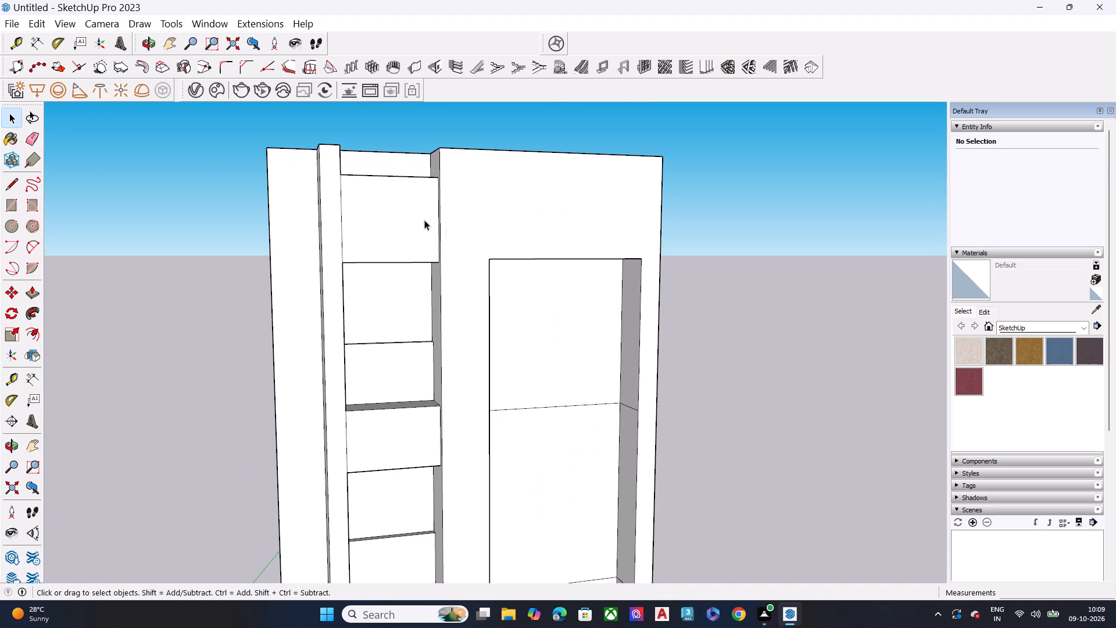
middle_drag(521, 276, 470, 276)
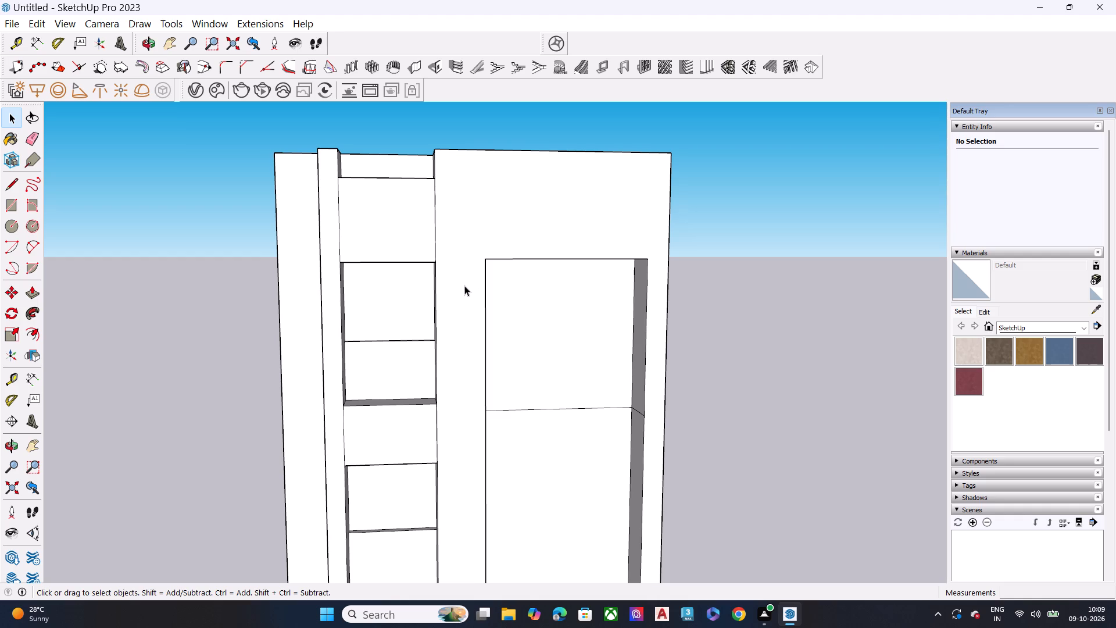
scroll(524, 299, down, 4)
middle_drag(515, 258, 688, 514)
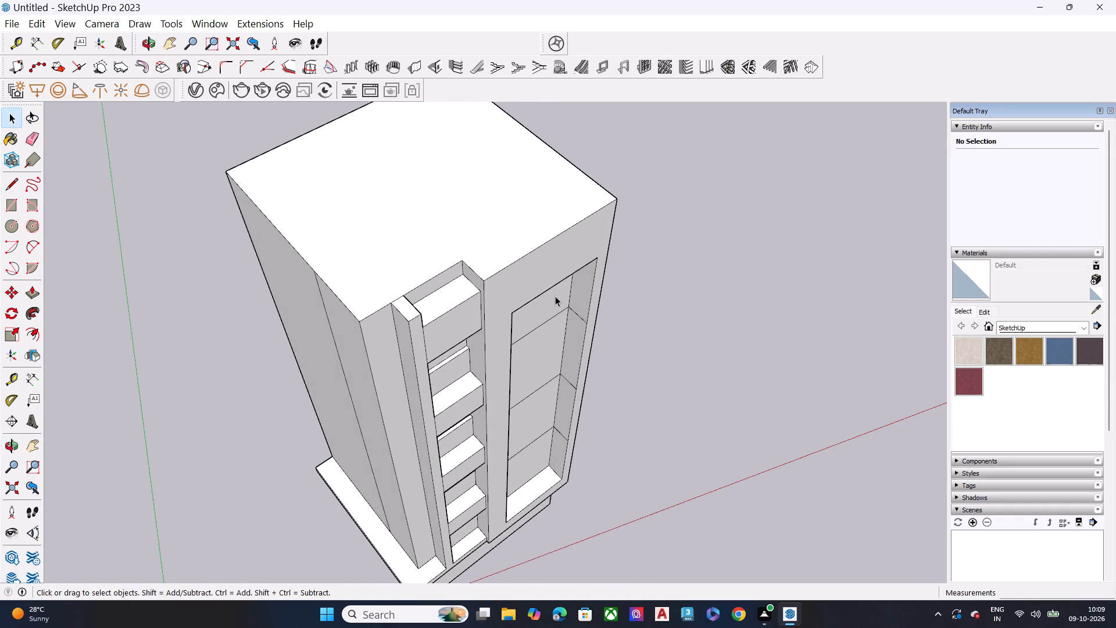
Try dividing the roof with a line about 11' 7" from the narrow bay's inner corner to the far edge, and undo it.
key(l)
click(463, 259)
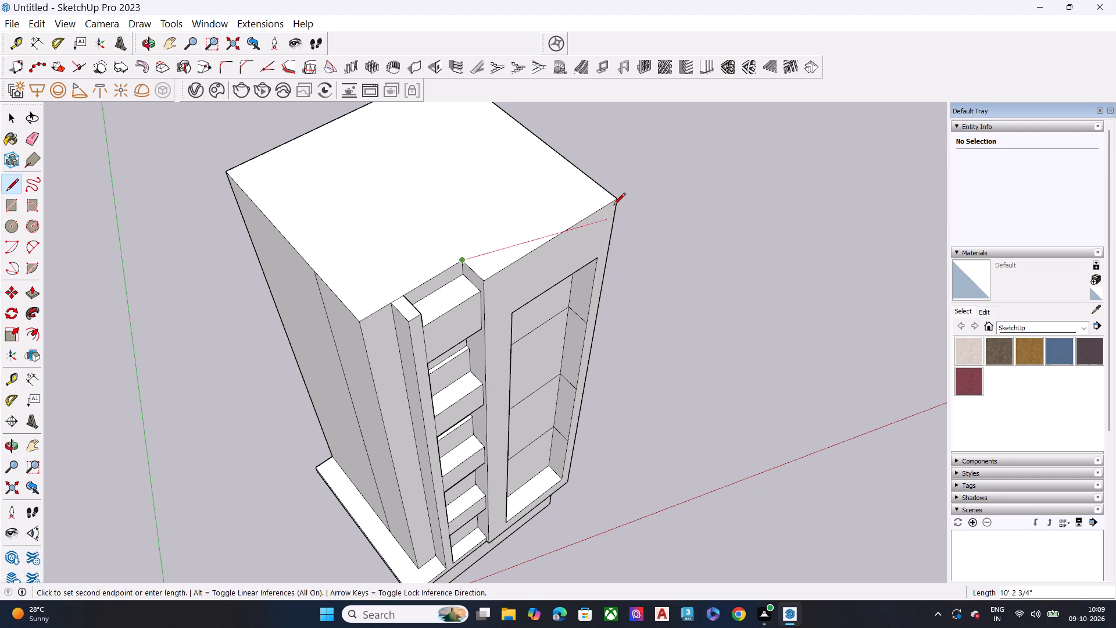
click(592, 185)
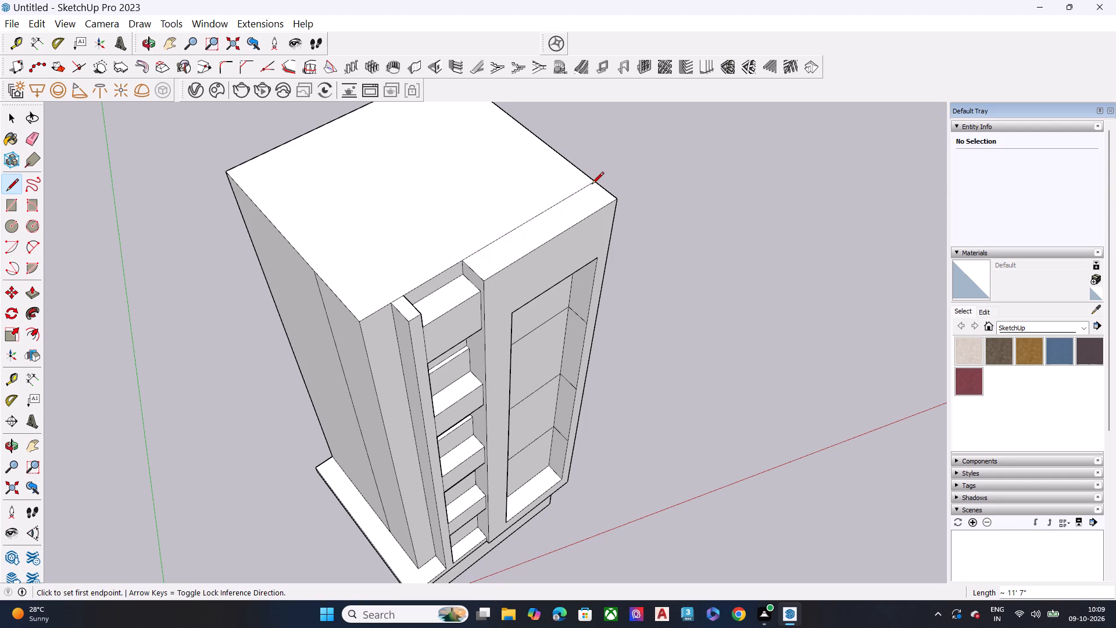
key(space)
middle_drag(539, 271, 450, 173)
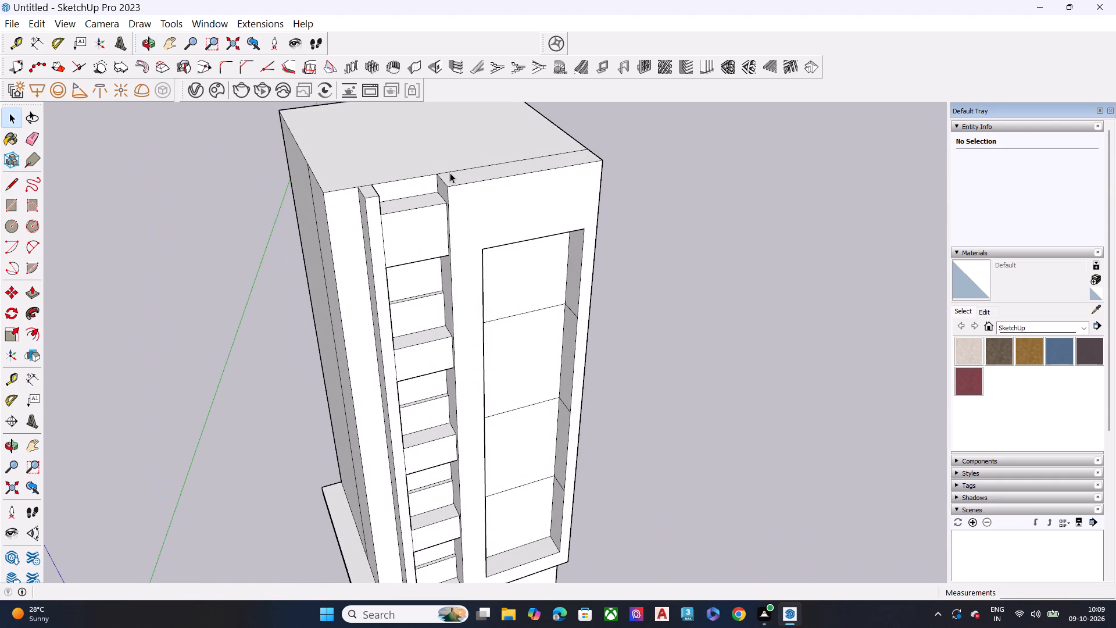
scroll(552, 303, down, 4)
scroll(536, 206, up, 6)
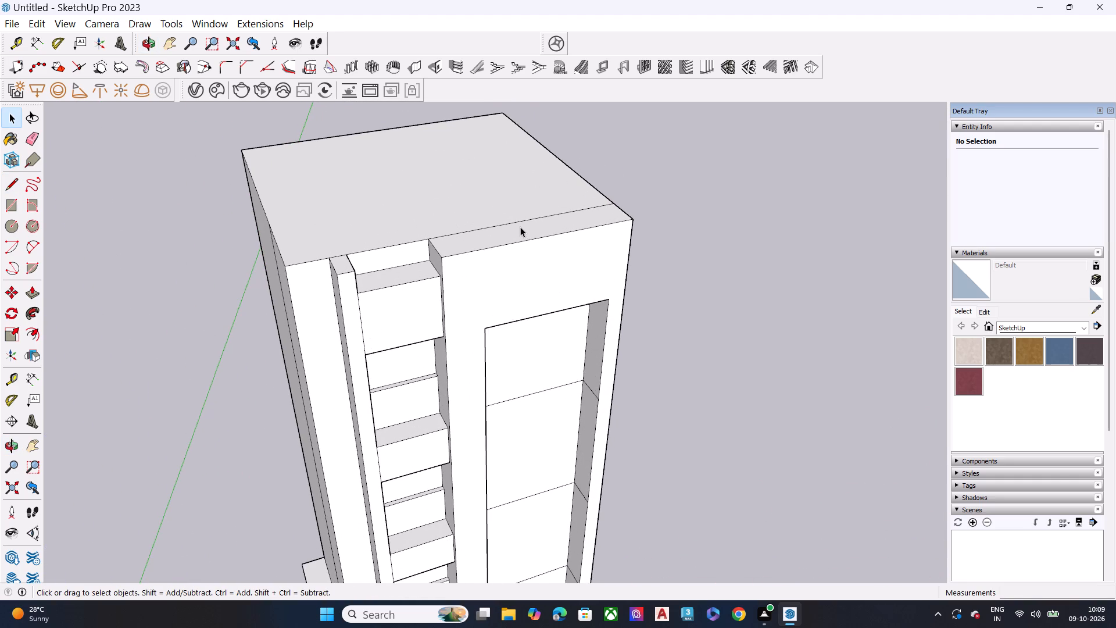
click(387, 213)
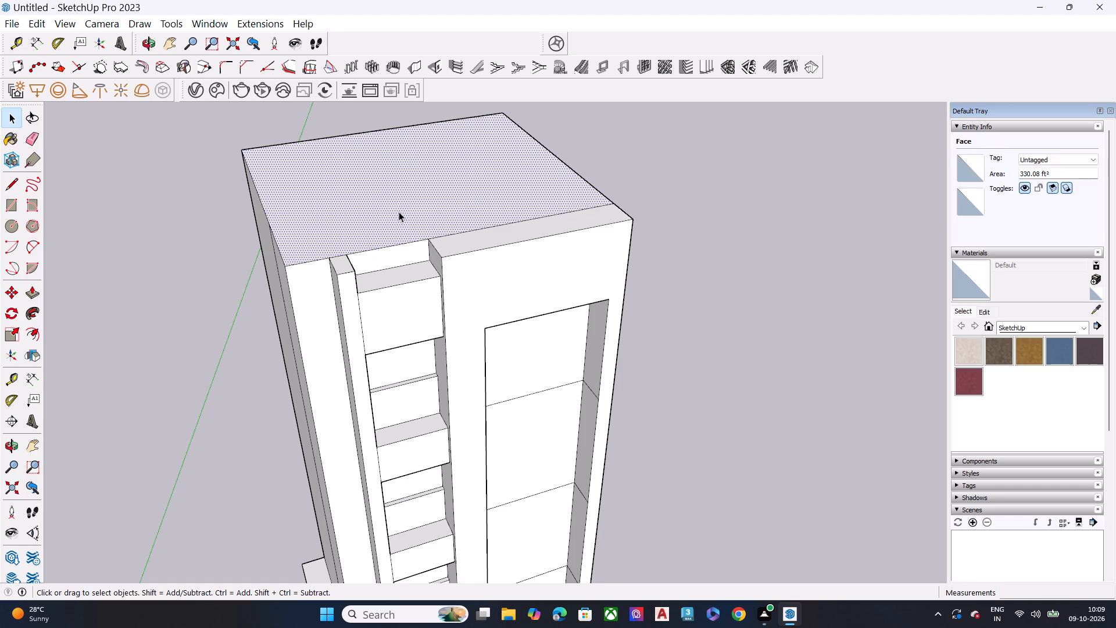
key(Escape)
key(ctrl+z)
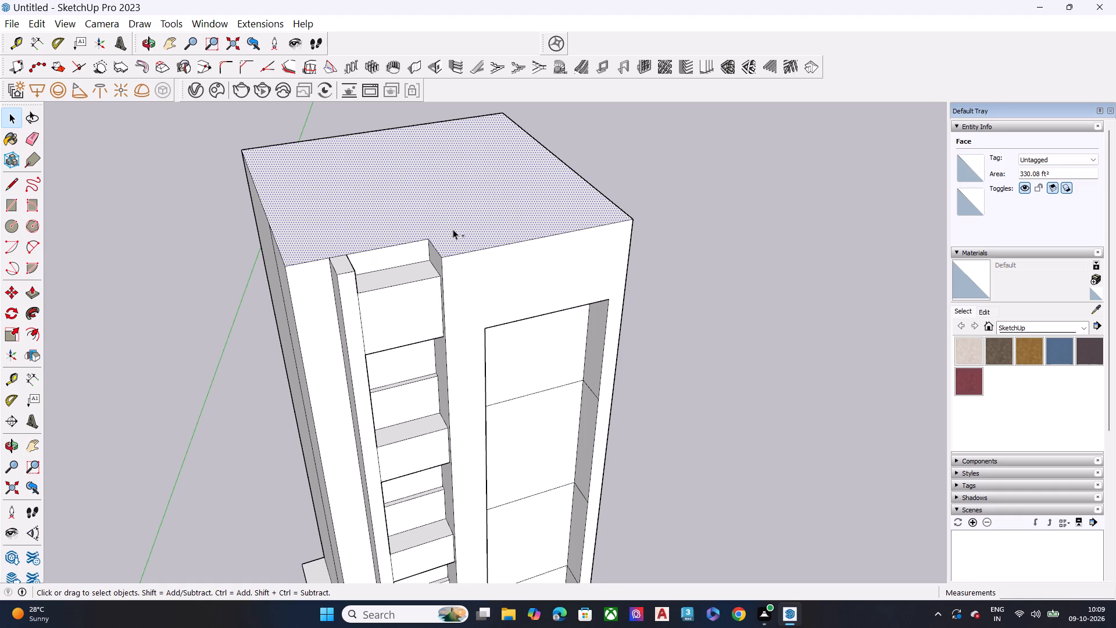
Delete the short edge separating the main roof from the top of the slim pier beside the narrow bay.
middle_drag(349, 257, 466, 366)
scroll(363, 351, up, 3)
scroll(363, 351, down, 1)
scroll(363, 351, up, 3)
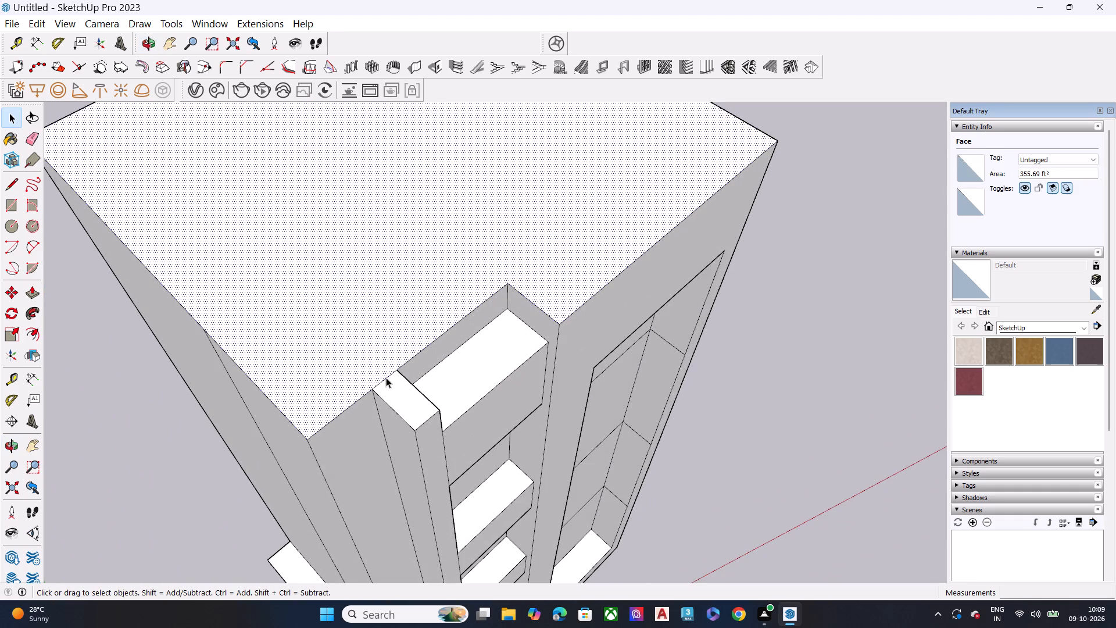
click(386, 377)
key(Home)
key(Delete)
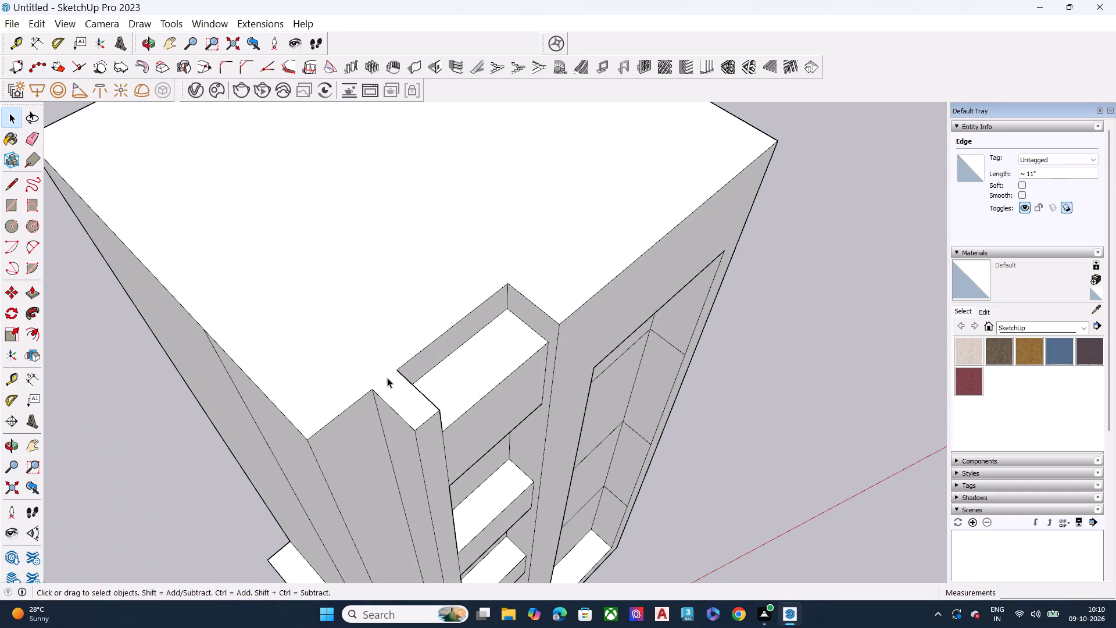
Push/Pull the roof face down level with the top of the narrow bay's topmost deep panel and clear the selection.
click(328, 272)
key(p)
click(335, 270)
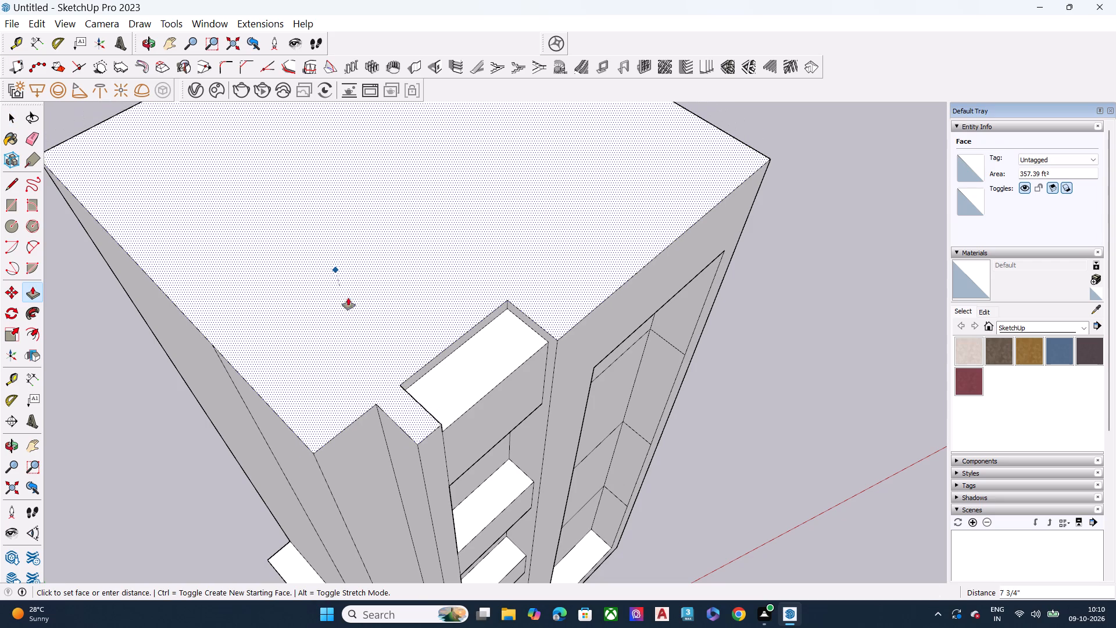
click(405, 397)
key(space)
middle_drag(486, 399, 381, 304)
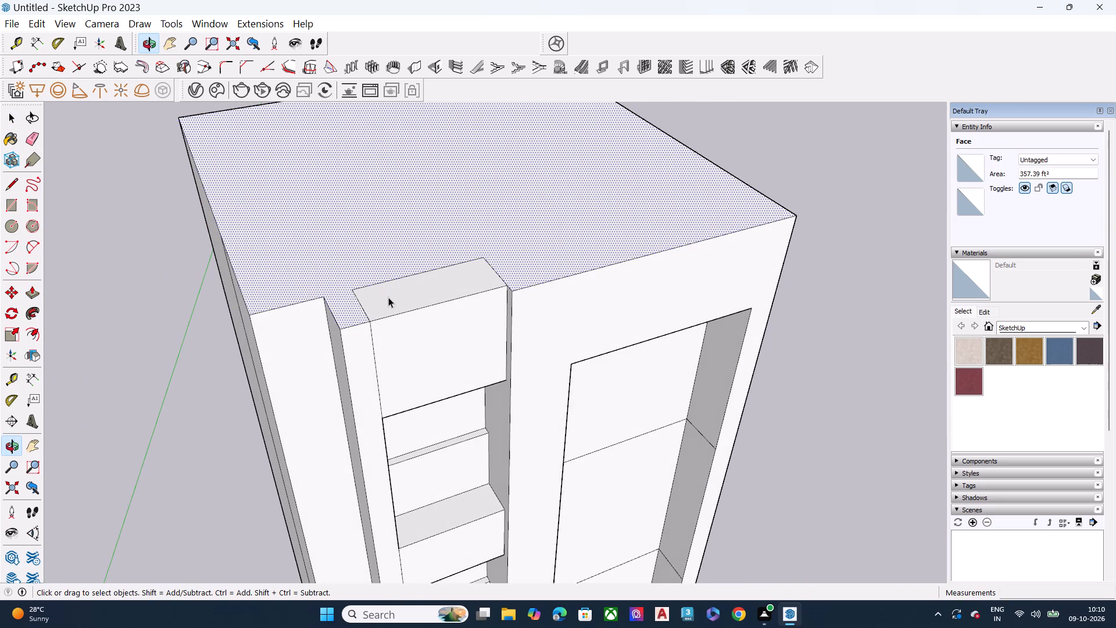
click(836, 251)
Draw a line across the roof from the topmost panel's inner back corner to the building's far edge, parallel to the front.
scroll(490, 251, up, 3)
middle_drag(543, 316, 507, 284)
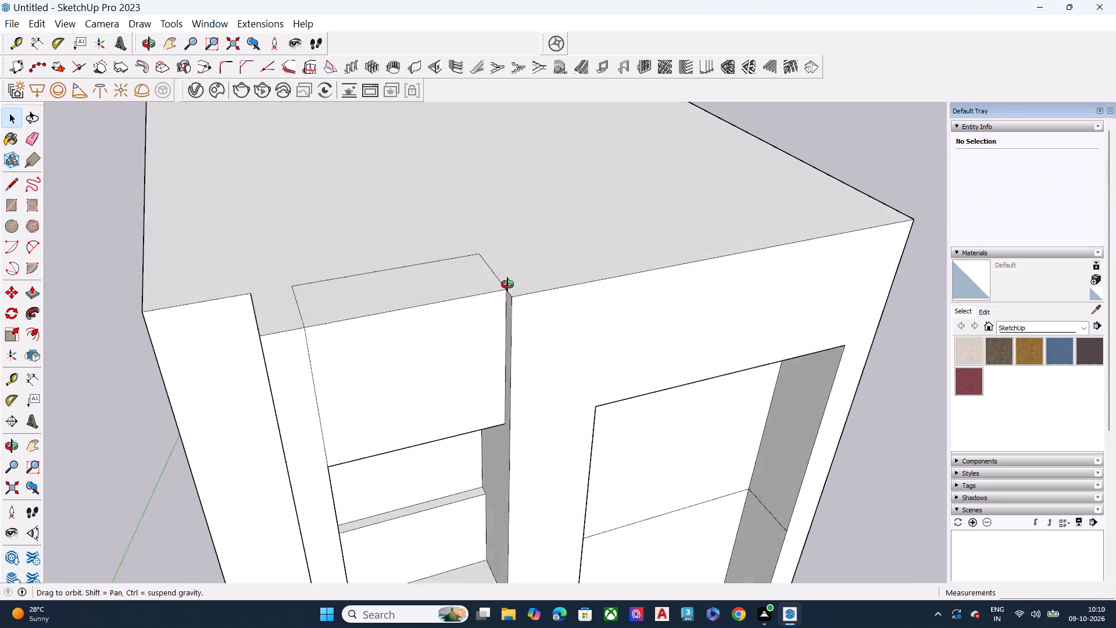
middle_drag(507, 284, 495, 275)
middle_drag(549, 261, 503, 352)
key(l)
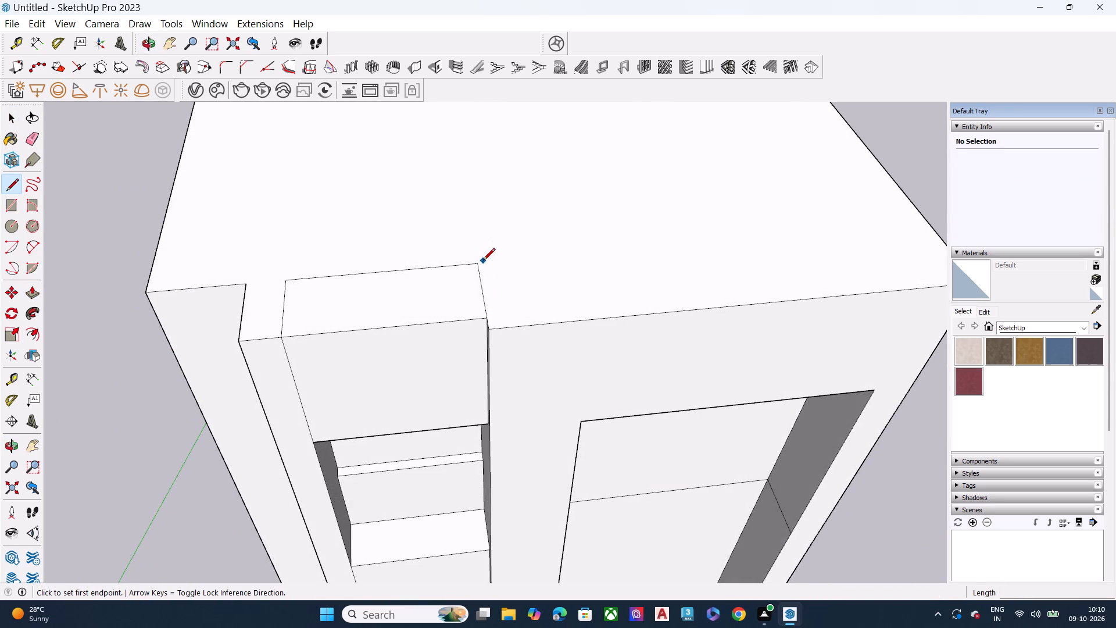
click(477, 265)
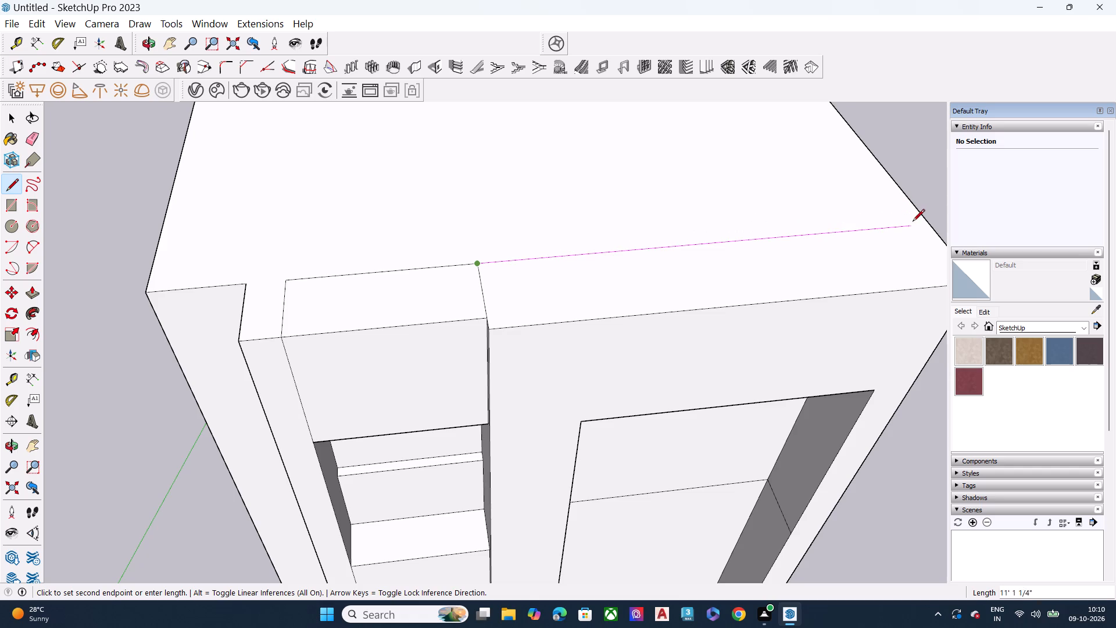
click(927, 224)
key(space)
Push/Pull the roof strip above the wide framed bay down 1' 9 1/4".
scroll(671, 297, down, 1)
middle_drag(670, 297, 665, 264)
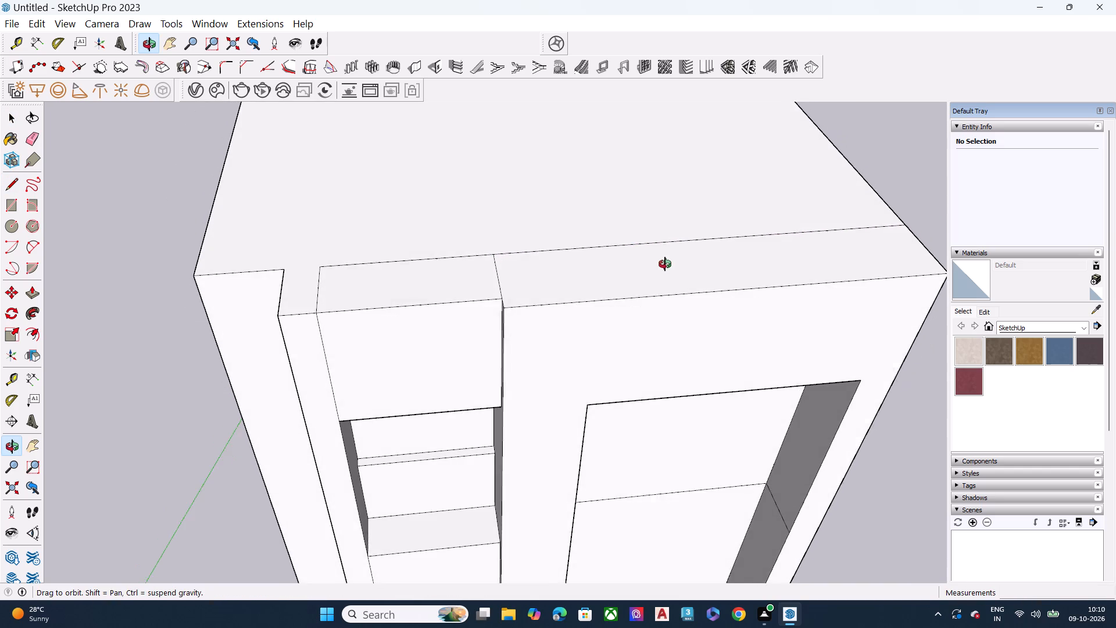
middle_drag(665, 264, 665, 262)
middle_drag(594, 319, 662, 235)
click(656, 221)
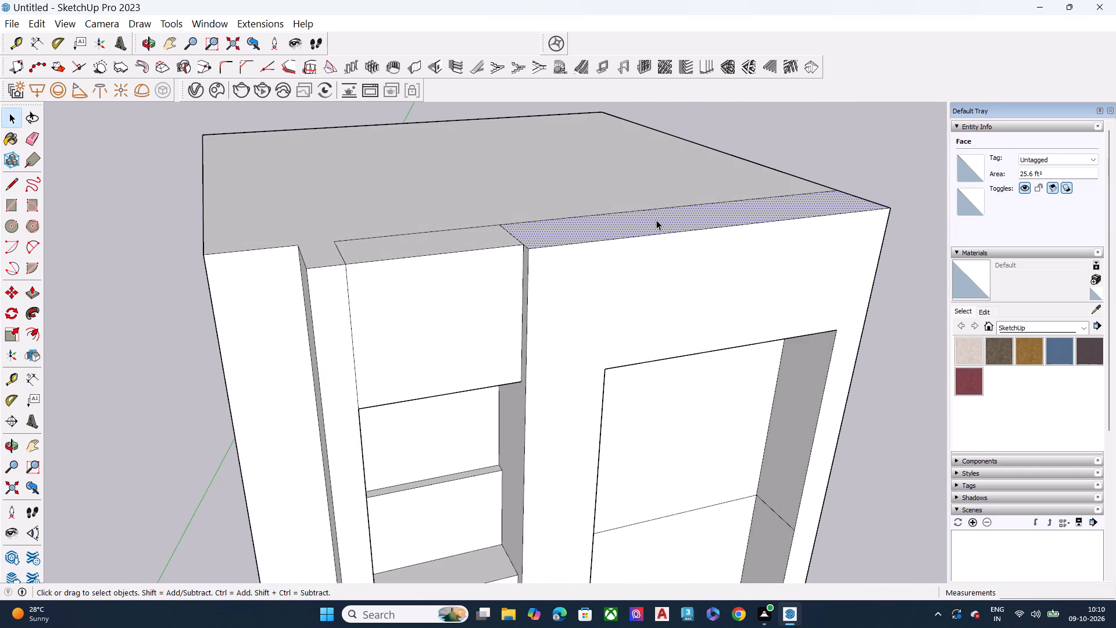
key(p)
click(656, 220)
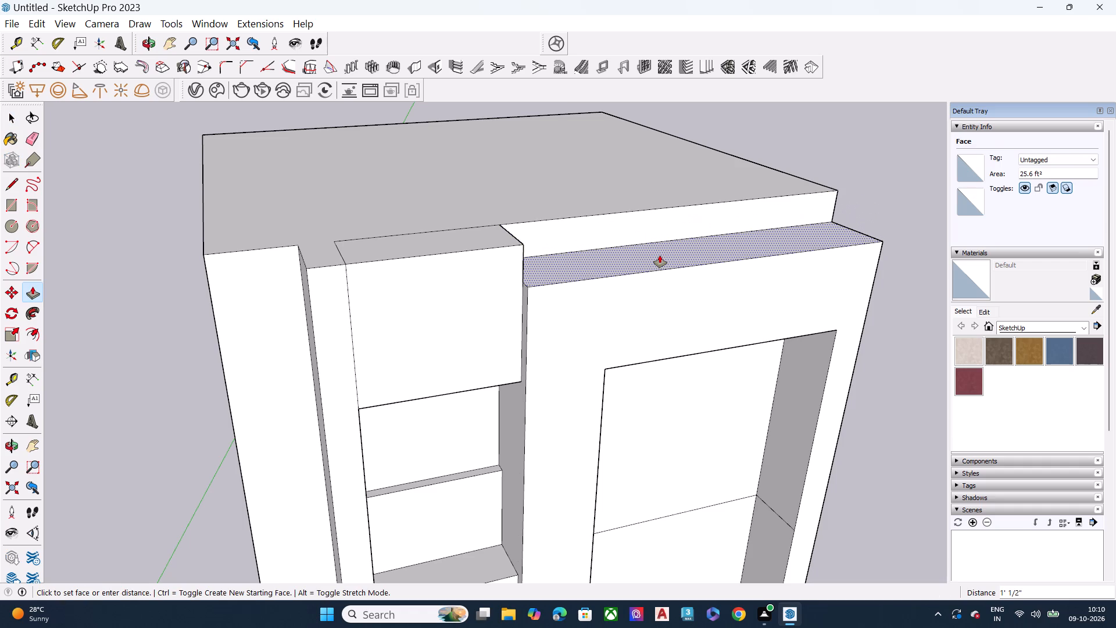
middle_drag(660, 255, 622, 192)
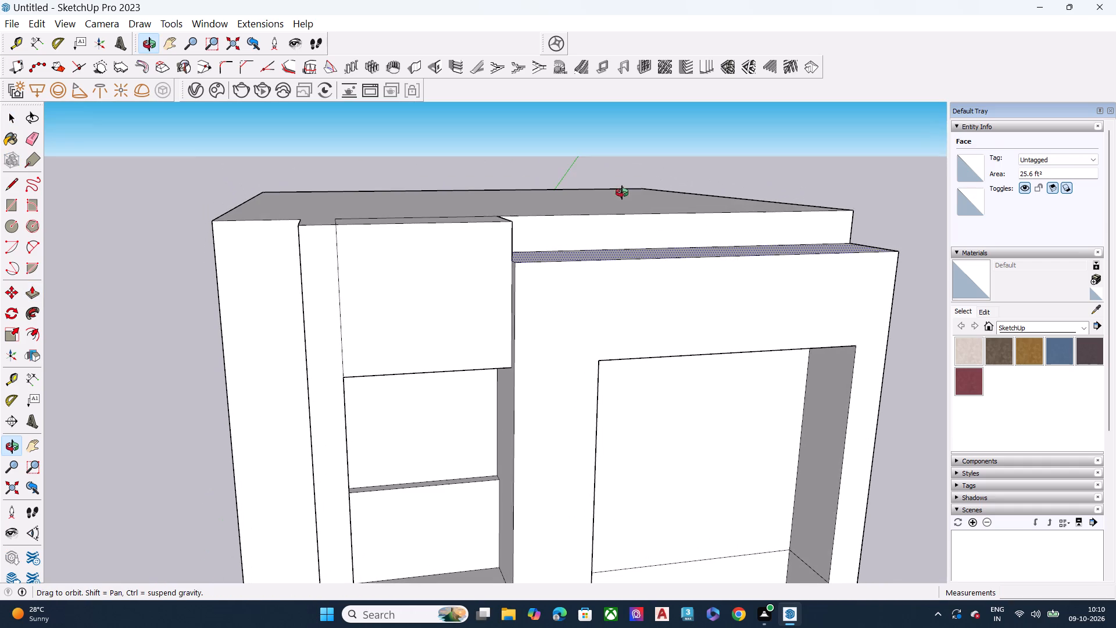
middle_drag(622, 192, 622, 192)
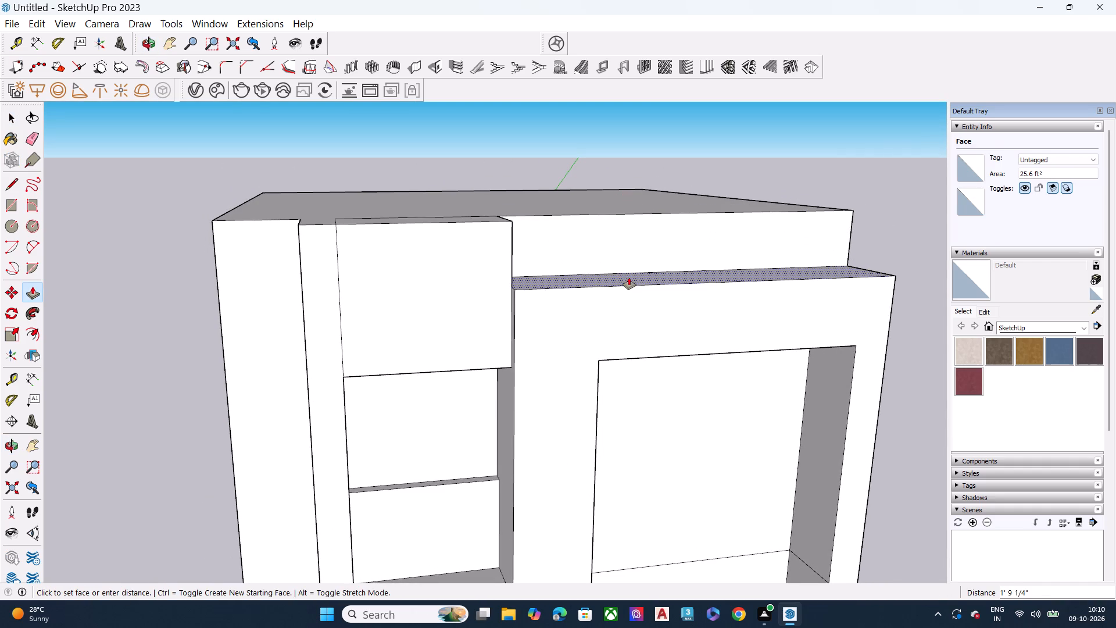
click(629, 277)
key(space)
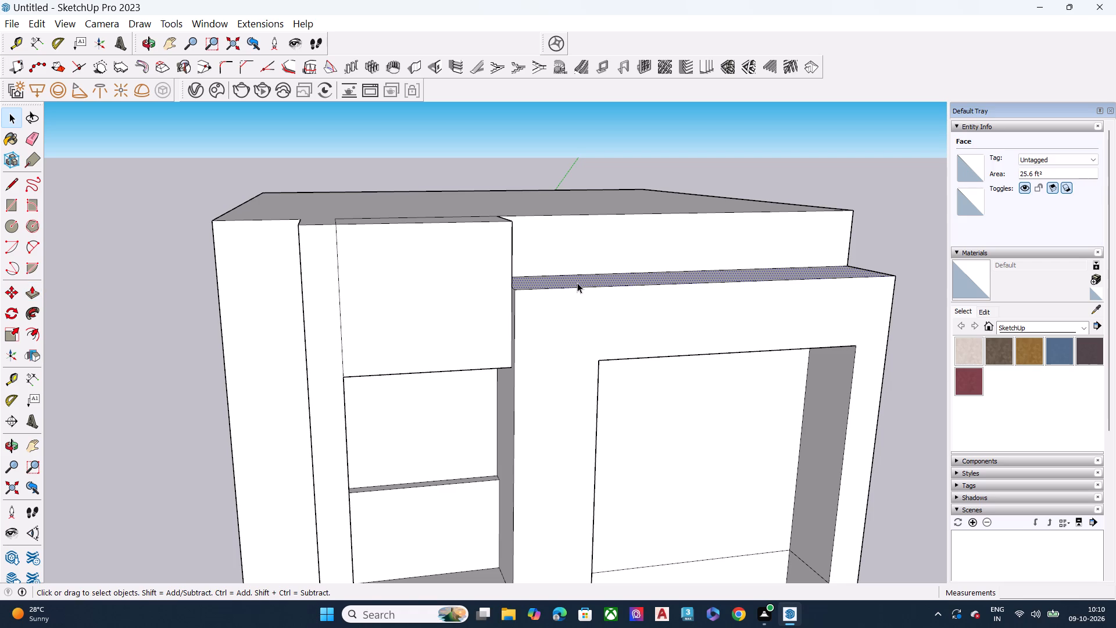
Examine the whole building's front massing, including the stepped top of the wide bay.
middle_drag(516, 323, 614, 215)
scroll(614, 215, up, 1)
scroll(528, 212, down, 10)
scroll(586, 209, up, 1)
scroll(586, 209, down, 2)
scroll(586, 209, up, 1)
scroll(586, 209, down, 13)
scroll(584, 432, up, 3)
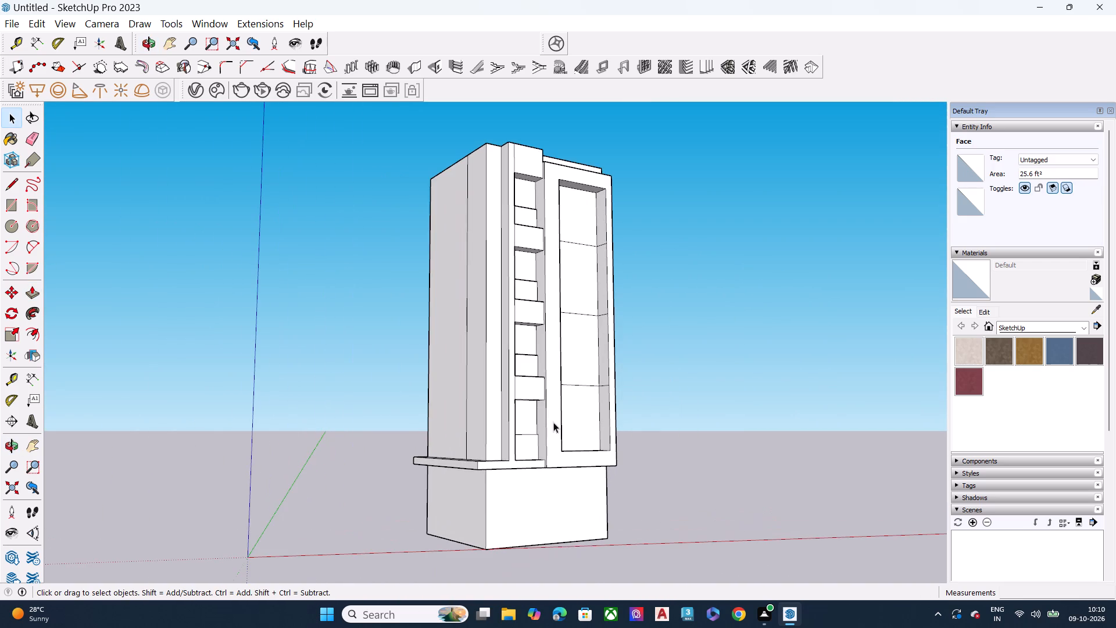
Push/Pull the topmost deep panel's exposed end face along the ledge above the wide bay to the building's far side.
middle_drag(584, 112, 500, 329)
scroll(579, 91, up, 6)
scroll(546, 144, up, 8)
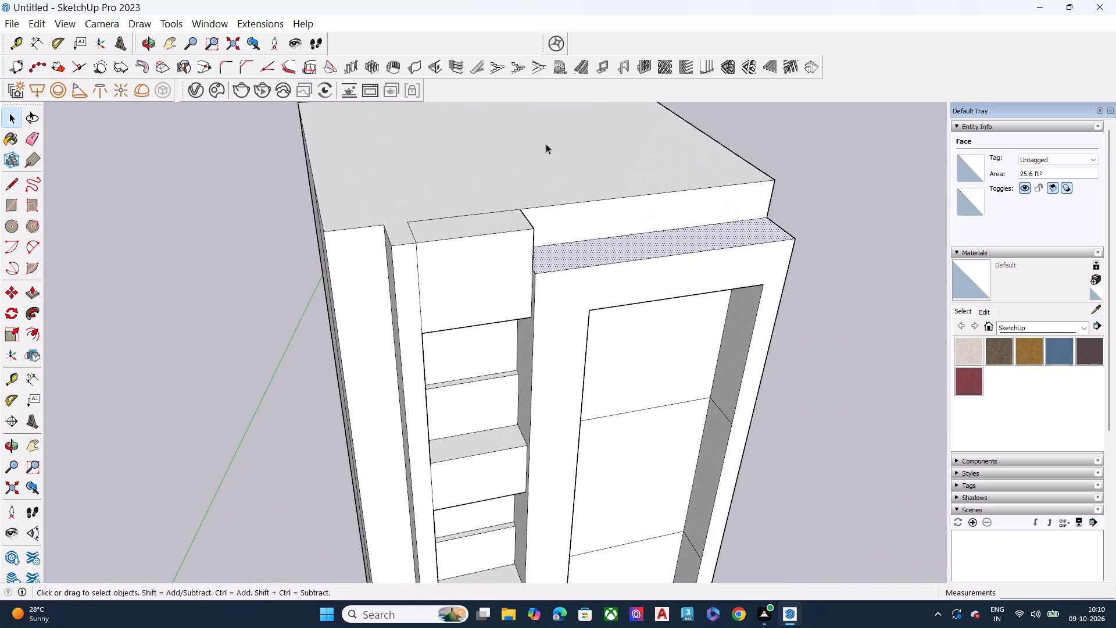
middle_drag(550, 216, 292, 163)
scroll(515, 238, up, 7)
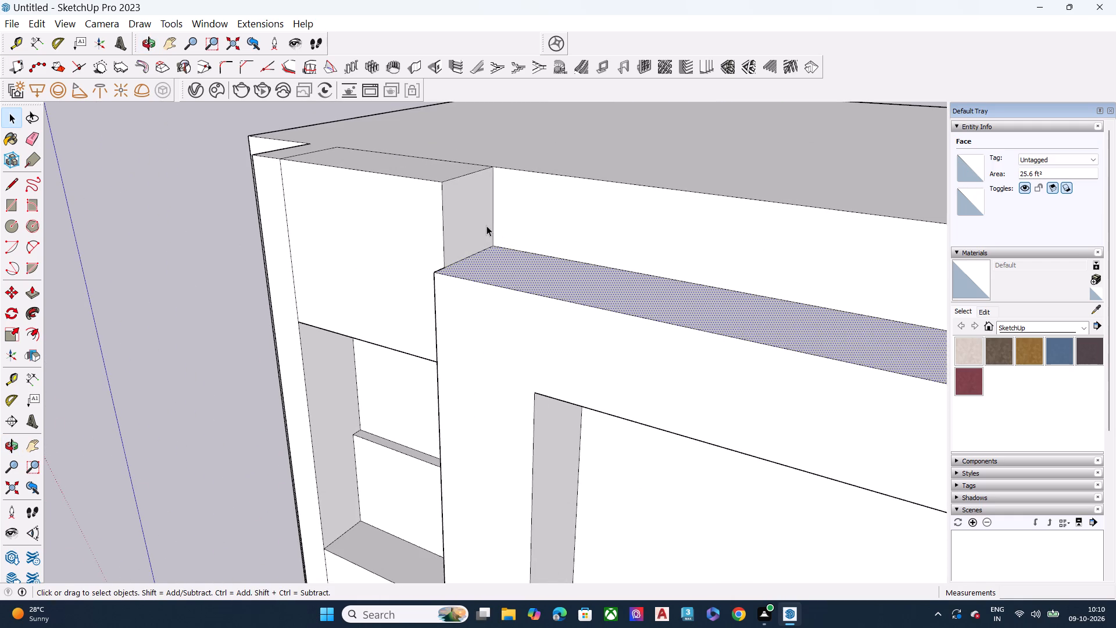
click(487, 226)
key(p)
click(487, 226)
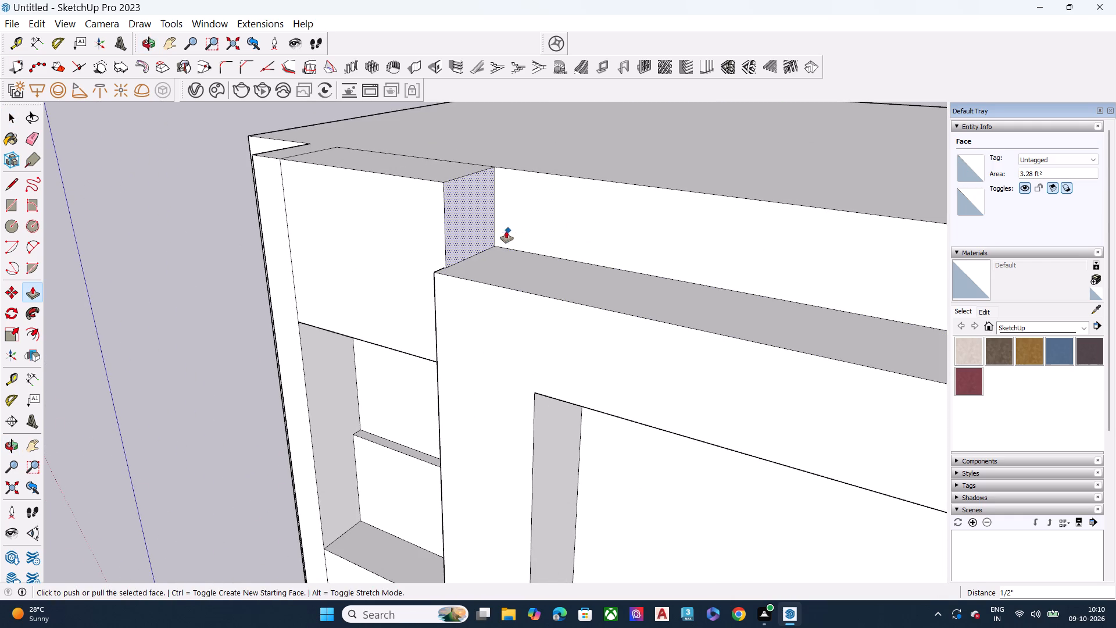
click(496, 226)
scroll(420, 301, down, 6)
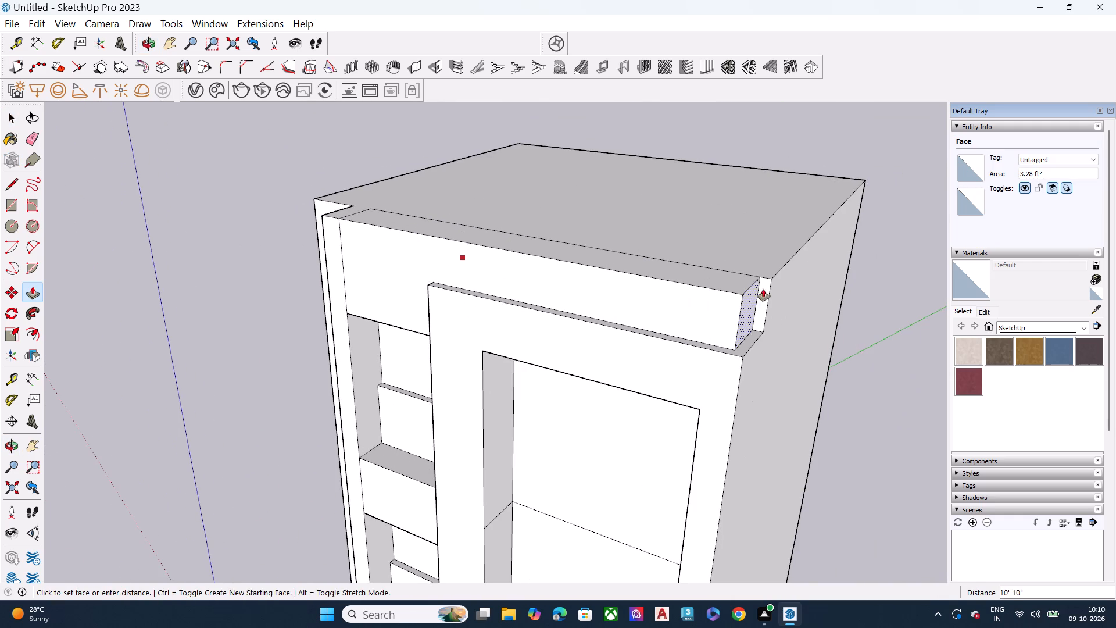
click(770, 281)
key(space)
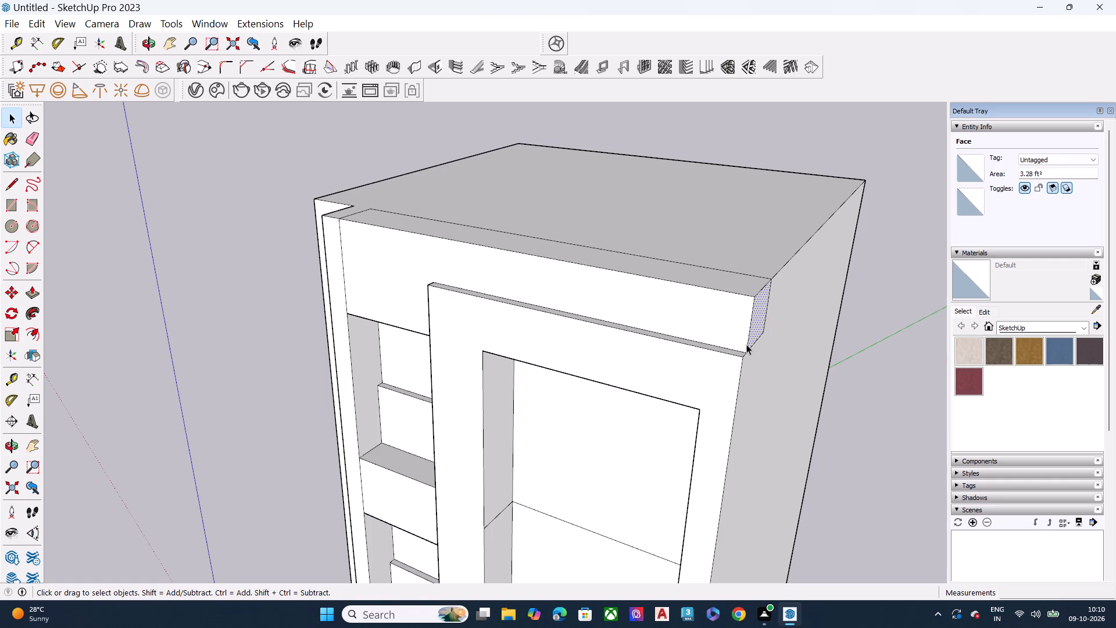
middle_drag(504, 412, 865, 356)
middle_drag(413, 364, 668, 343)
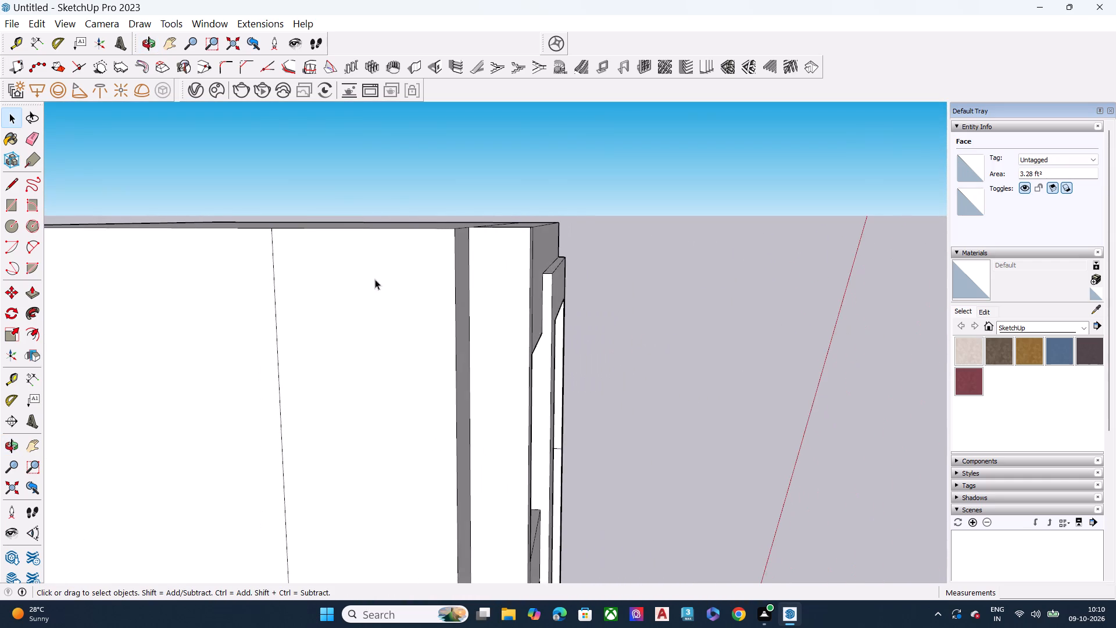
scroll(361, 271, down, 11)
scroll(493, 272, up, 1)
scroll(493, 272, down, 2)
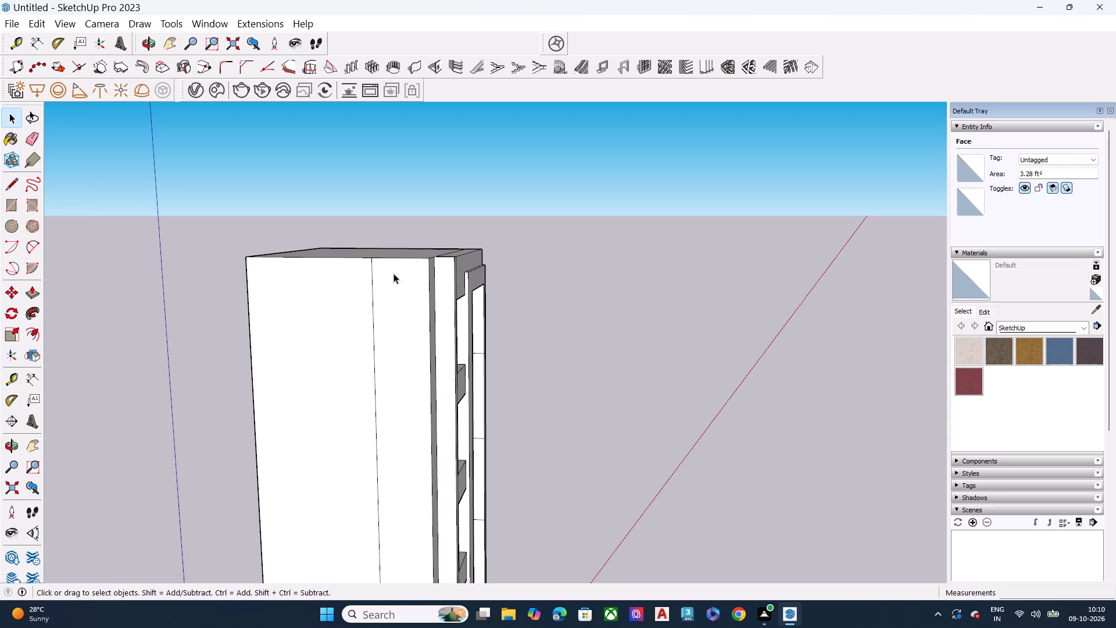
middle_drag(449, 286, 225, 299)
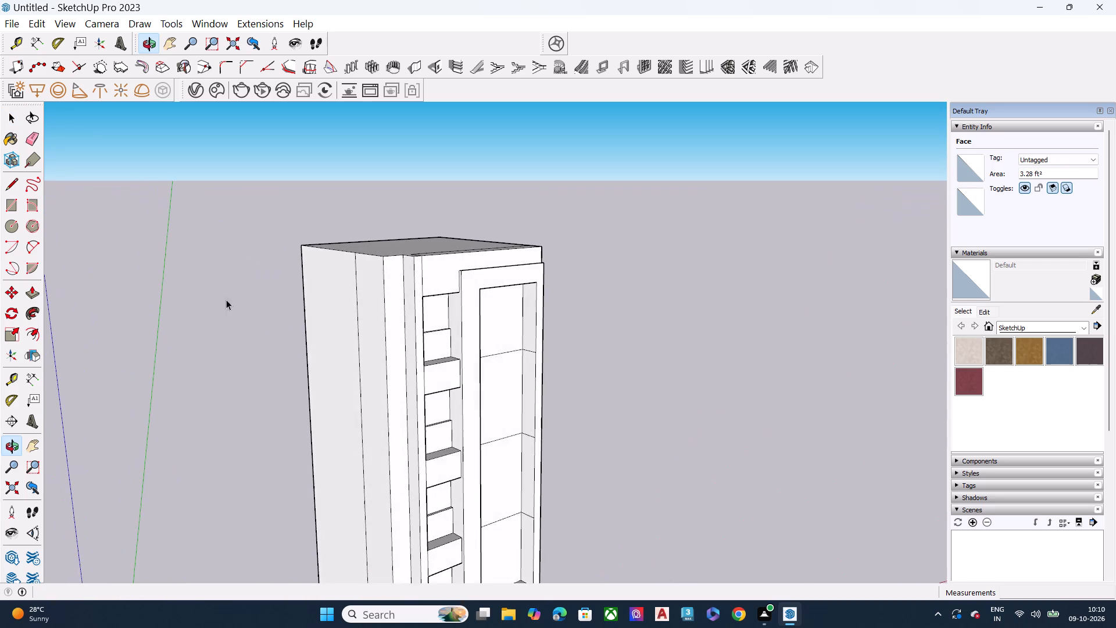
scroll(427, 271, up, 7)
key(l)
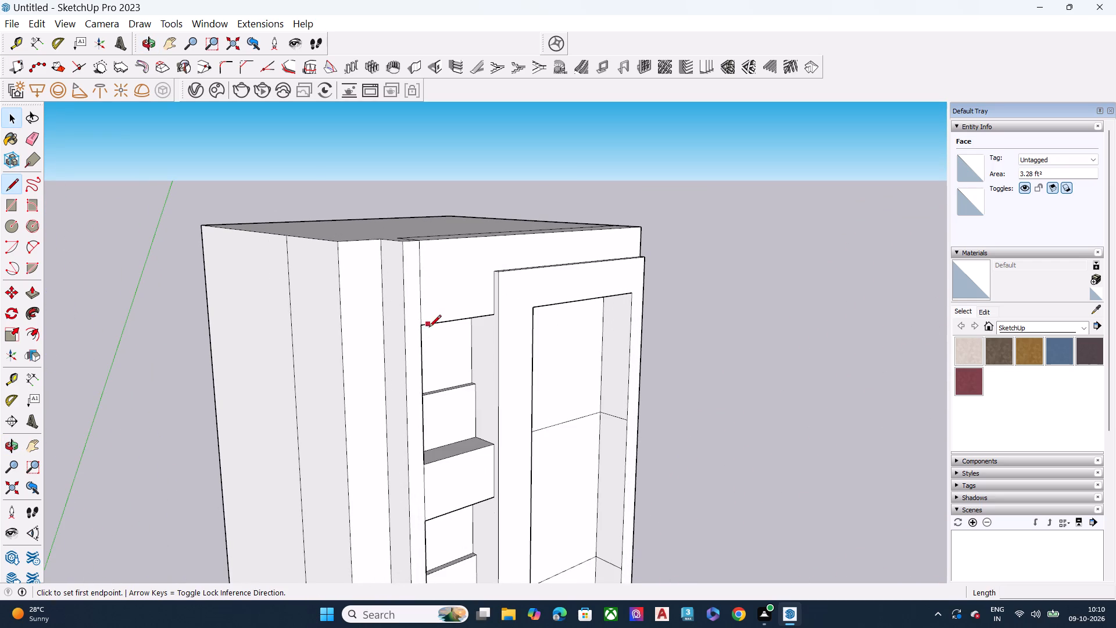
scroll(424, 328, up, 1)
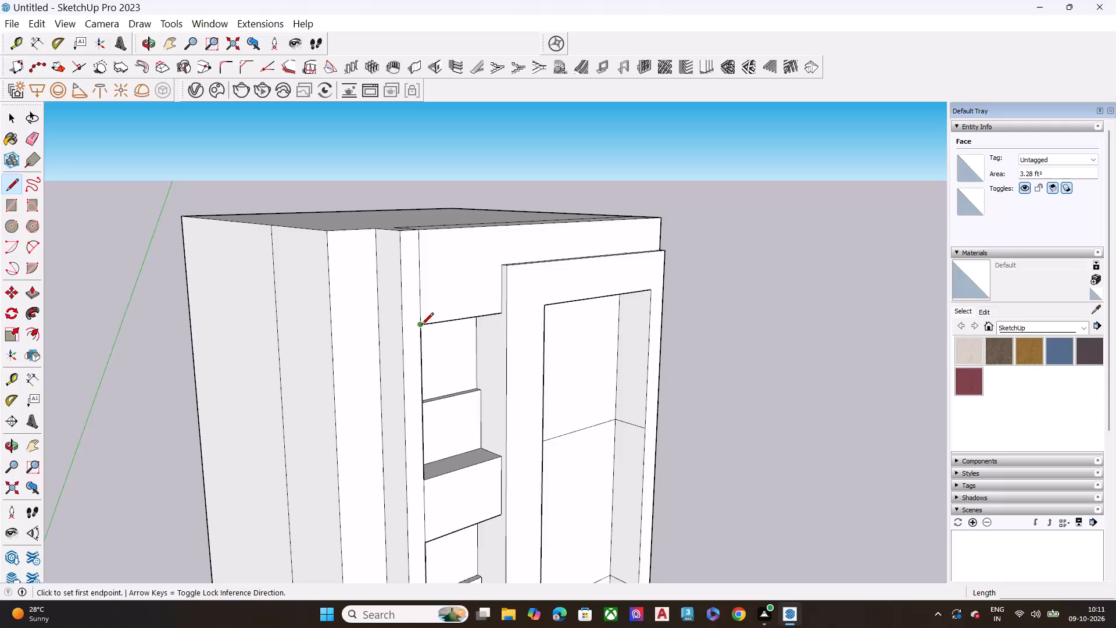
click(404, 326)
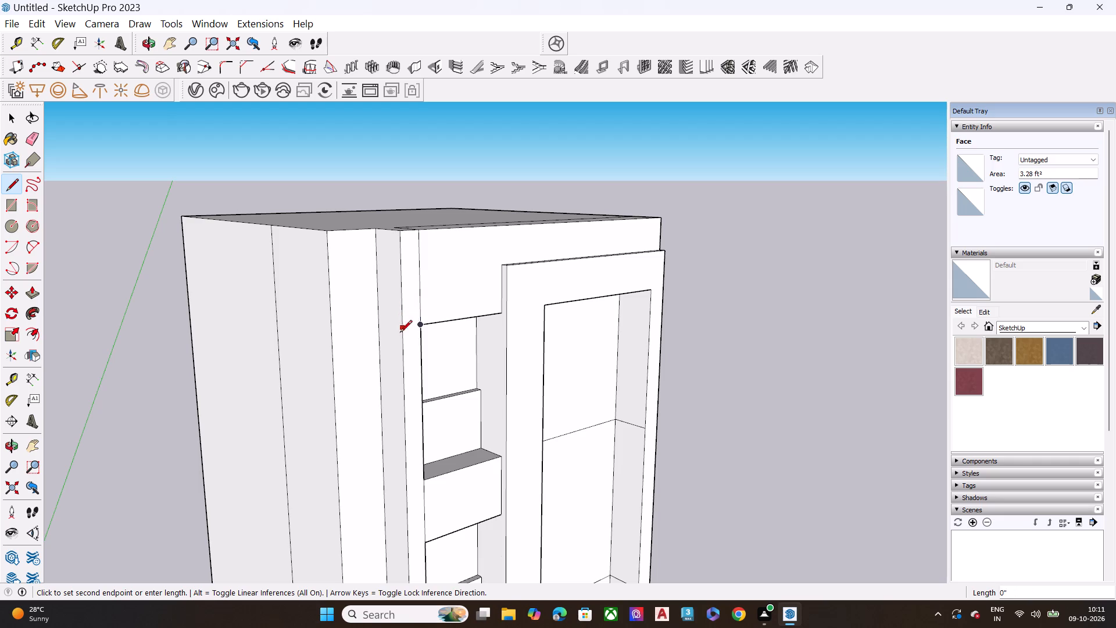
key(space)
Delete the vertical edge on the top band above the narrow bay's topmost opening, merging the band with the adjacent pier.
scroll(413, 301, up, 4)
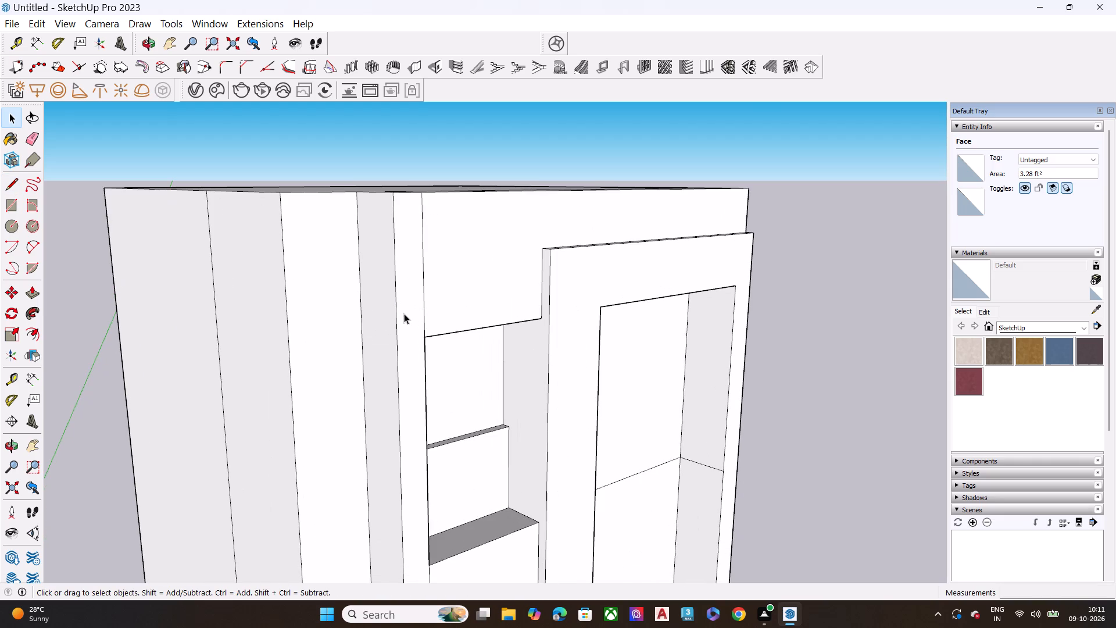
middle_drag(428, 321, 299, 325)
scroll(330, 285, up, 1)
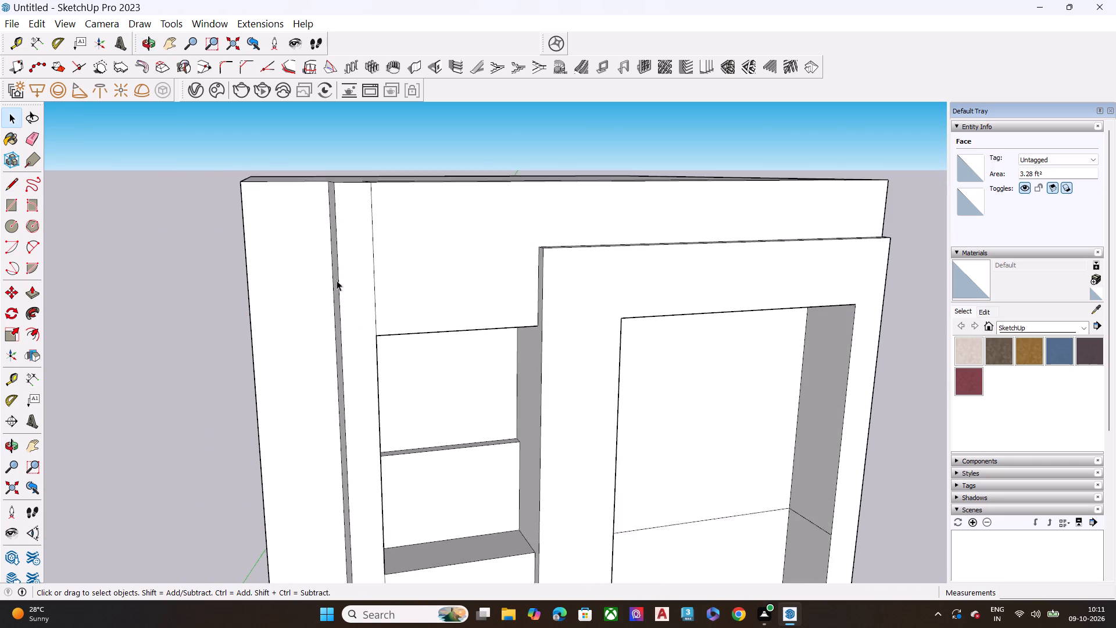
scroll(337, 280, up, 2)
click(382, 274)
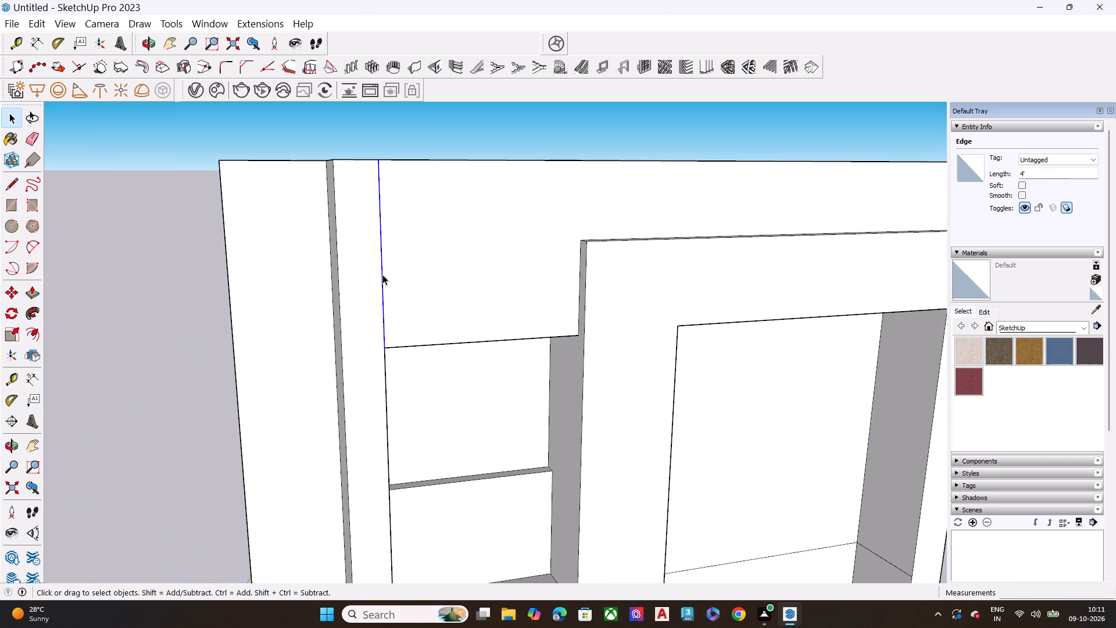
key(Delete)
Draw a 1' 9 1/4" horizontal line across the narrow bay pier's side return face, level with the topmost opening's head.
middle_drag(331, 356, 396, 344)
key(l)
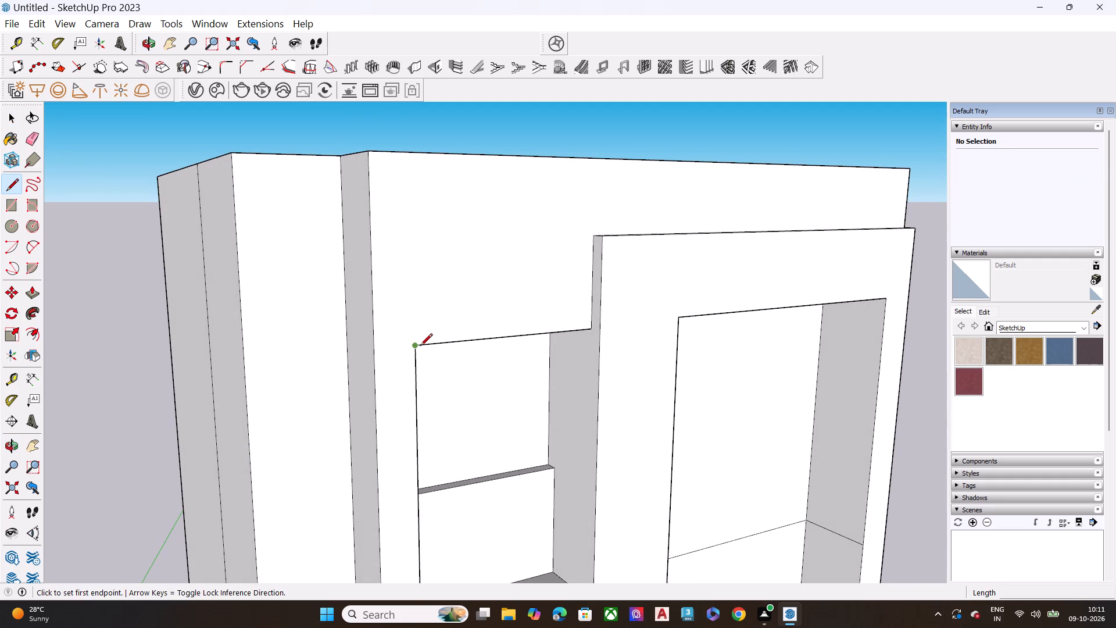
click(372, 351)
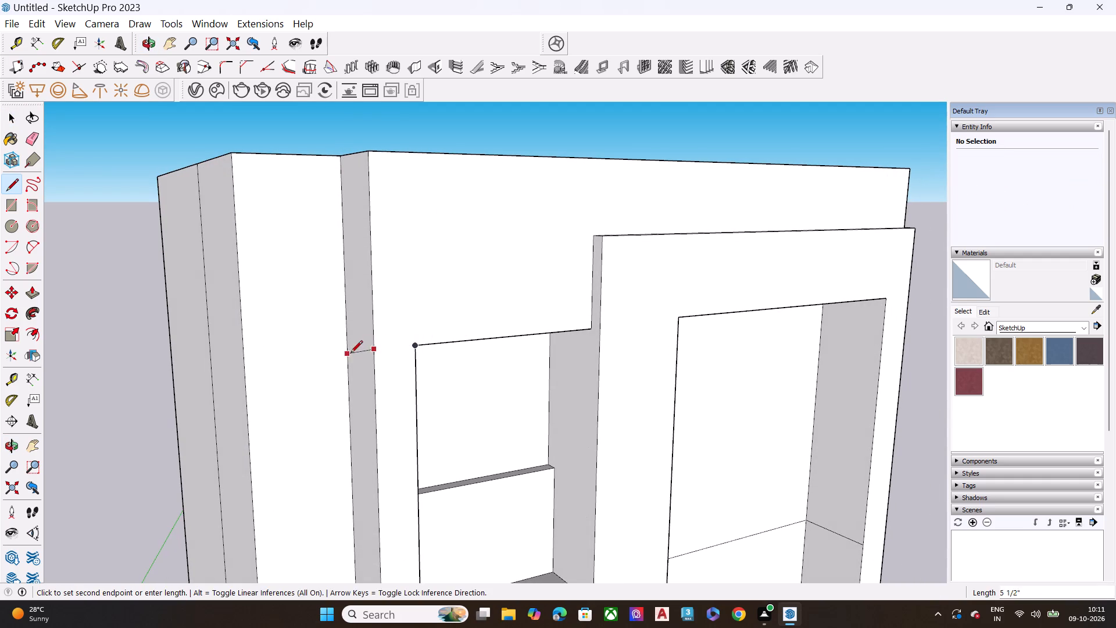
middle_drag(350, 353, 525, 365)
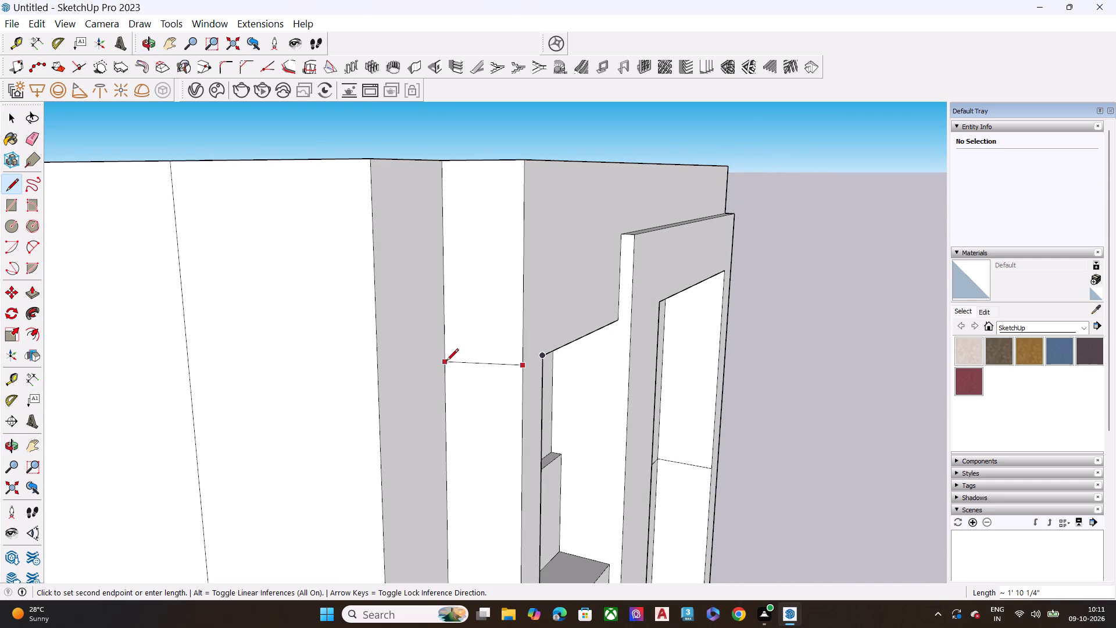
middle_drag(447, 361, 523, 386)
scroll(523, 388, up, 2)
scroll(521, 392, down, 1)
scroll(521, 392, up, 3)
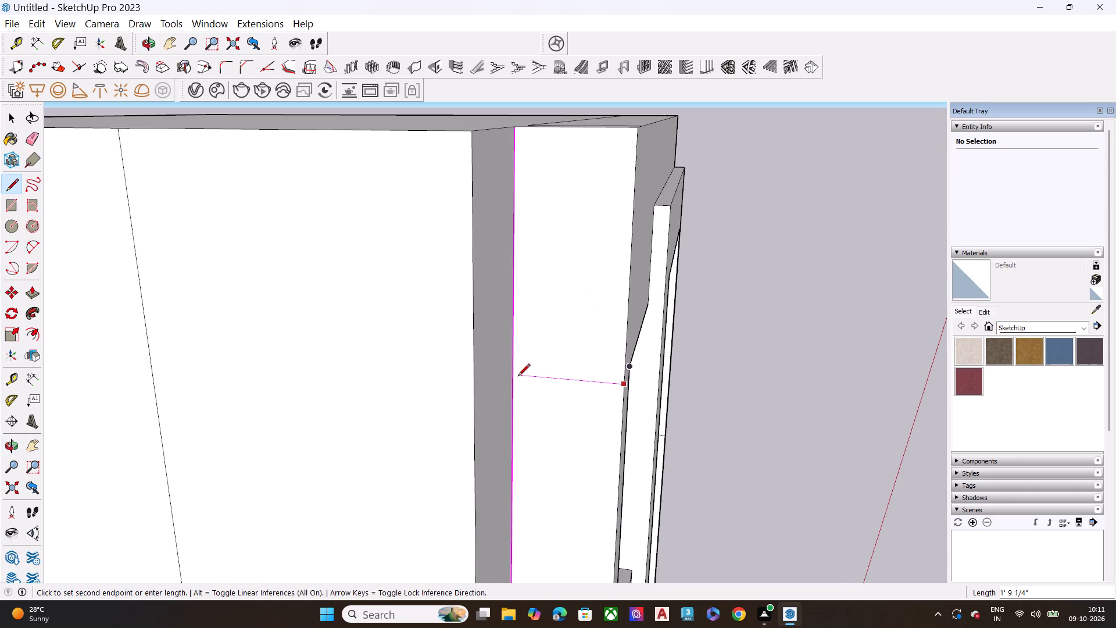
click(511, 377)
key(space)
Draw a line about 11" long from the topmost opening's upper corner across the pier front to the return face's line.
middle_drag(599, 386, 248, 323)
middle_drag(341, 313, 439, 319)
scroll(428, 340, up, 6)
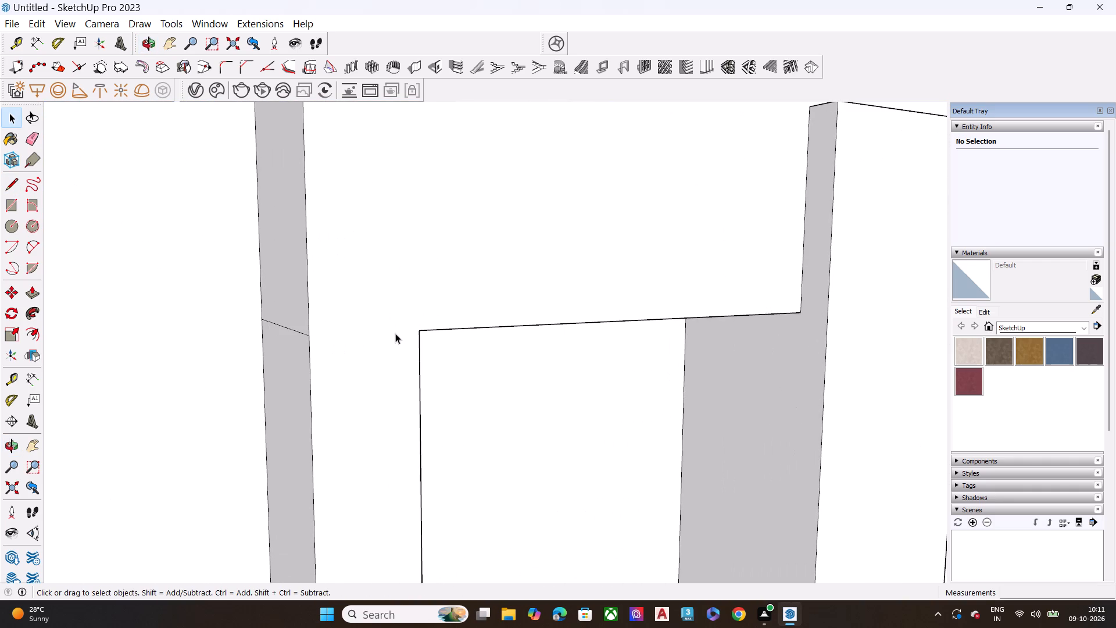
key(l)
click(420, 331)
click(309, 336)
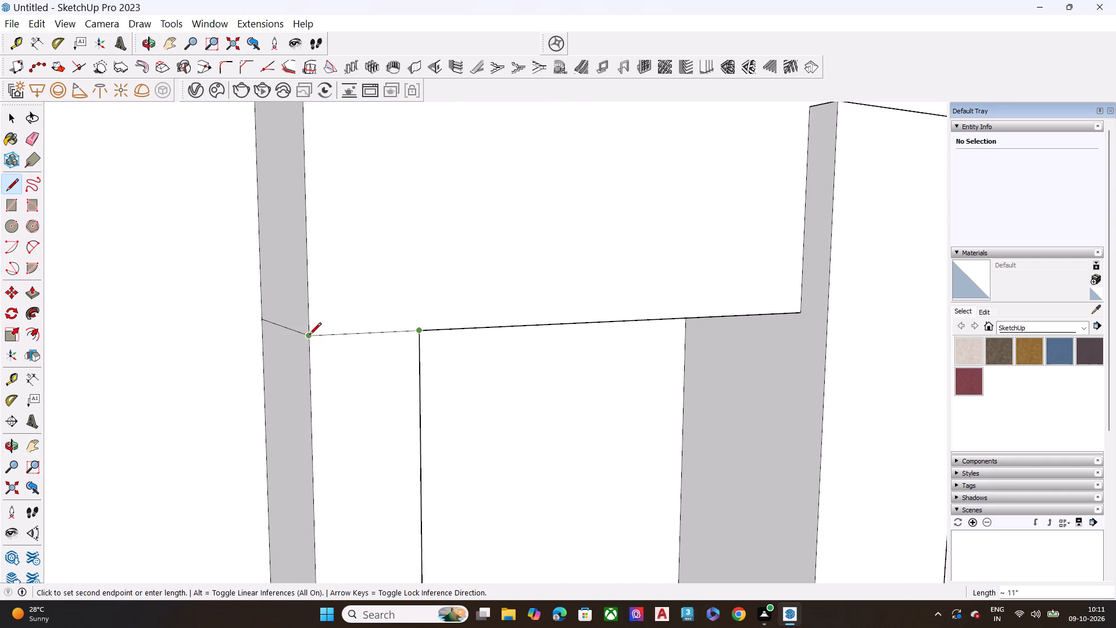
key(space)
Push/Pull the return face above the new line outward across the recessed corner, flush with the building's side wall.
scroll(394, 341, down, 13)
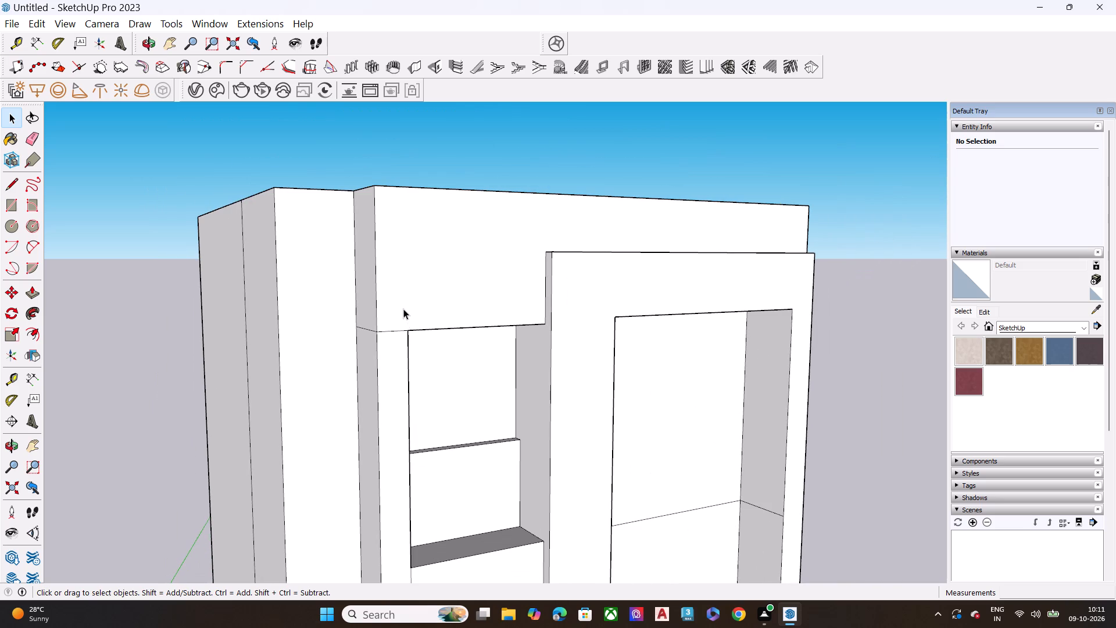
scroll(371, 274, up, 5)
click(367, 279)
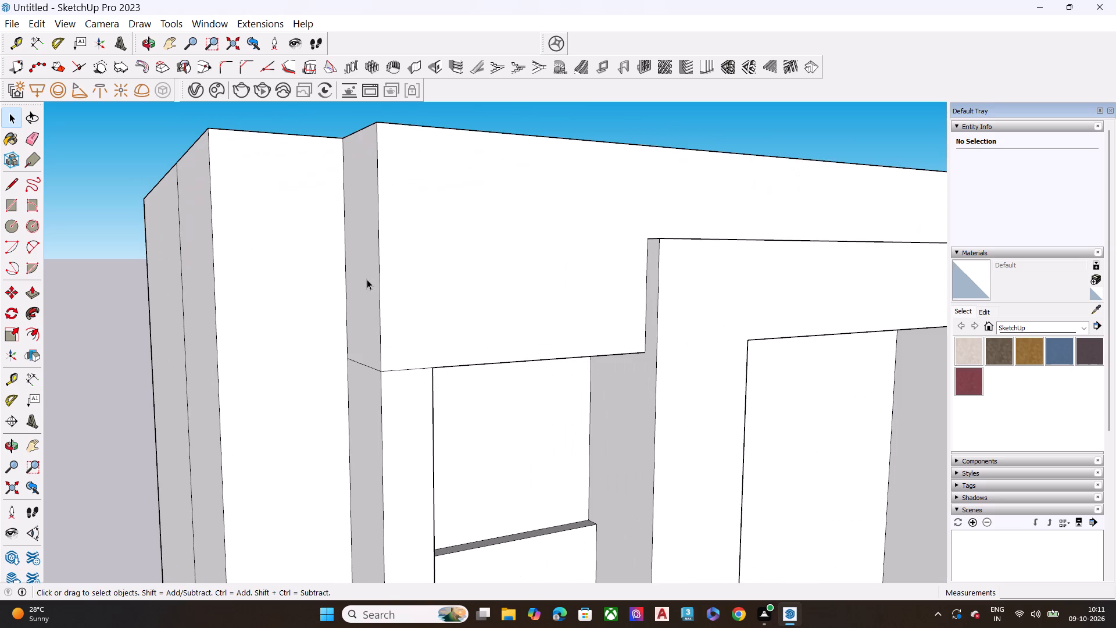
key(p)
click(367, 279)
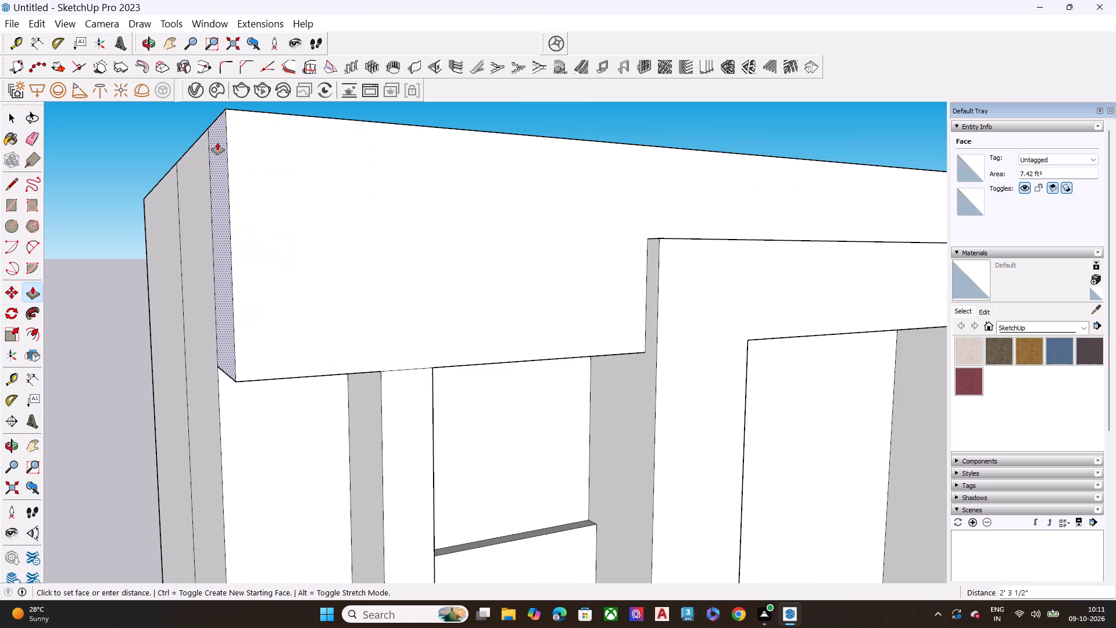
click(205, 131)
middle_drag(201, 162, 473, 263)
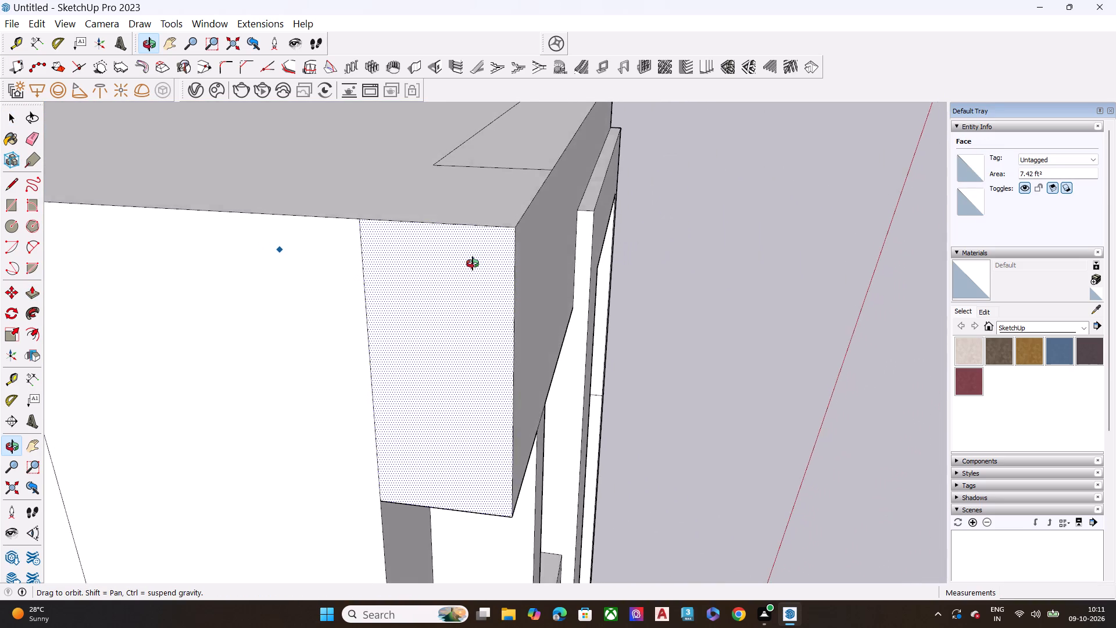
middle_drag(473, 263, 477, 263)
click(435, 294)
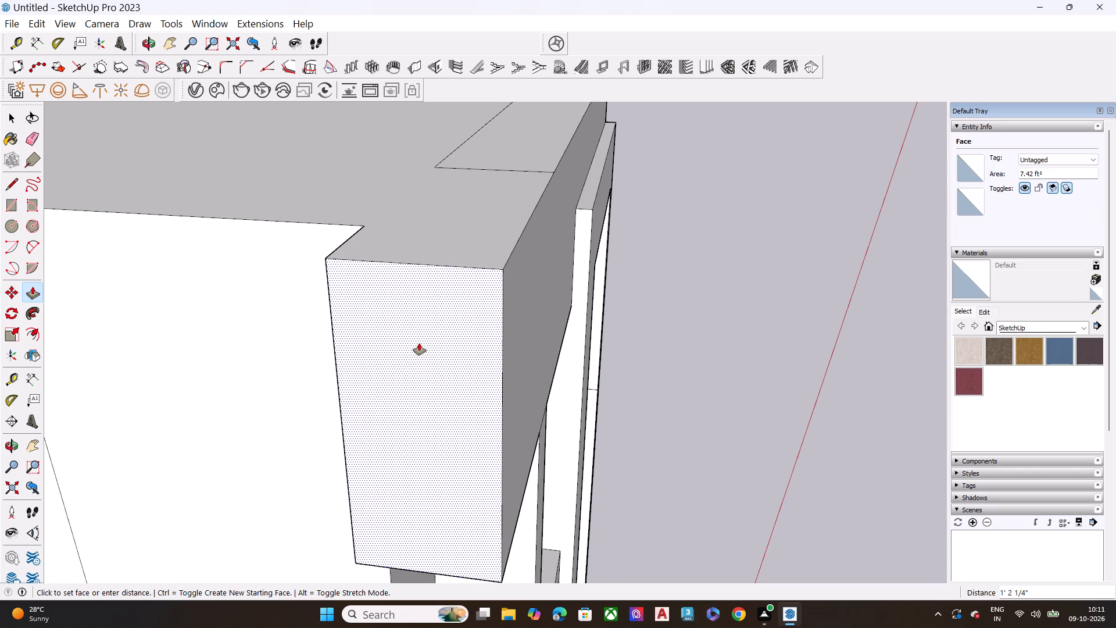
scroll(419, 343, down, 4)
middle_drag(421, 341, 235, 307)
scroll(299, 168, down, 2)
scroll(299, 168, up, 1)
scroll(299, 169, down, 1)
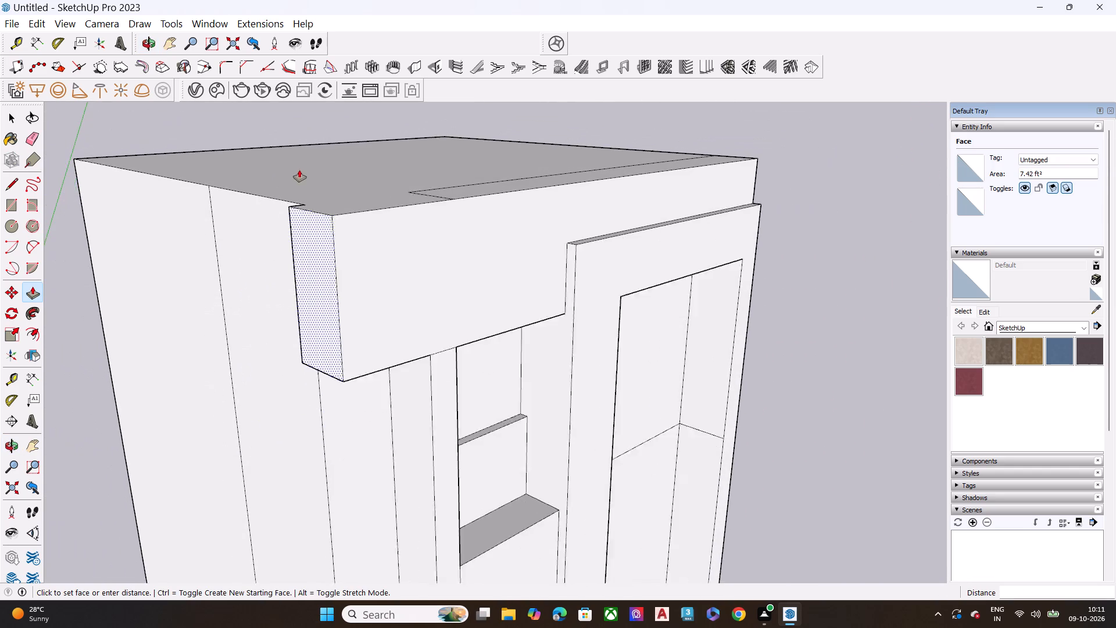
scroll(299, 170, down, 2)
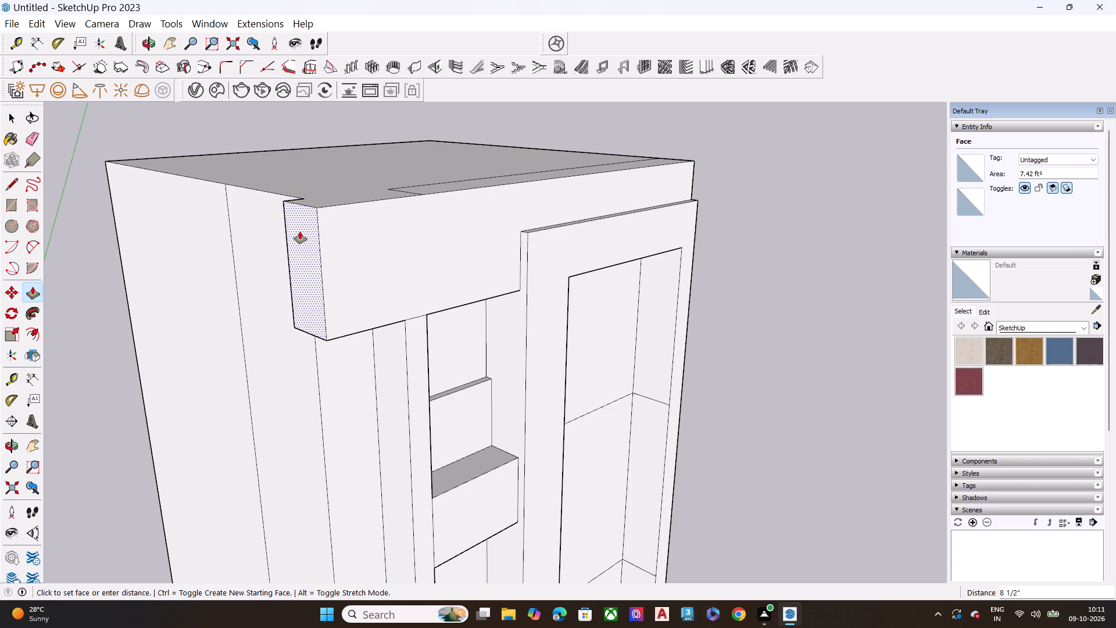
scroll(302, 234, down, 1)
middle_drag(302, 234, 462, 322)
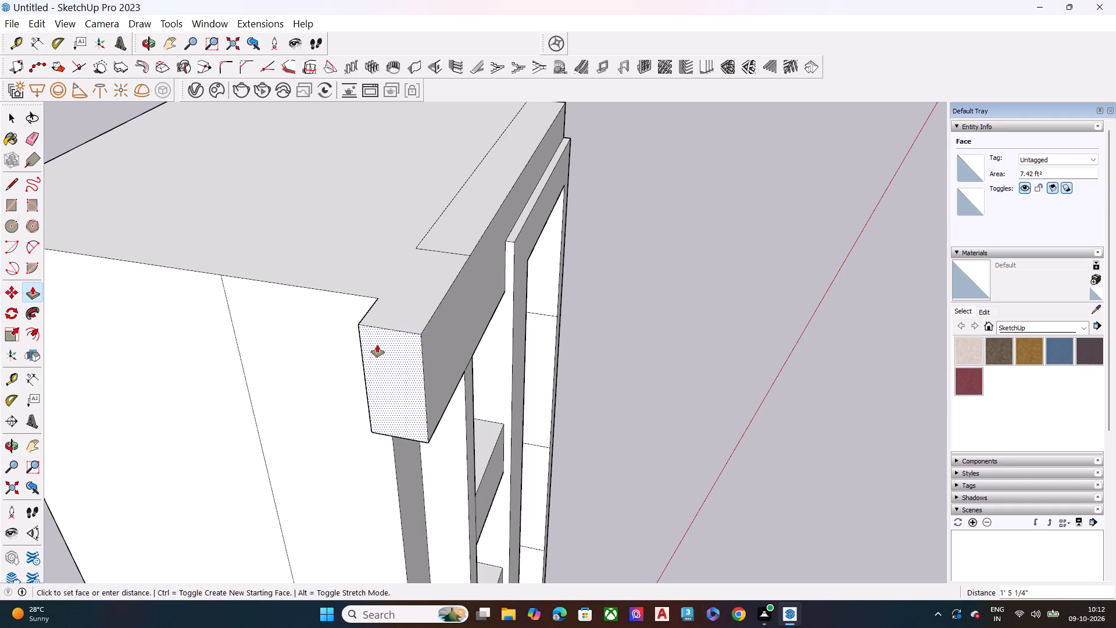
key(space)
Measure the bottom edge of the top band's end face, from the side wall to the band's front corner.
middle_drag(421, 370, 407, 83)
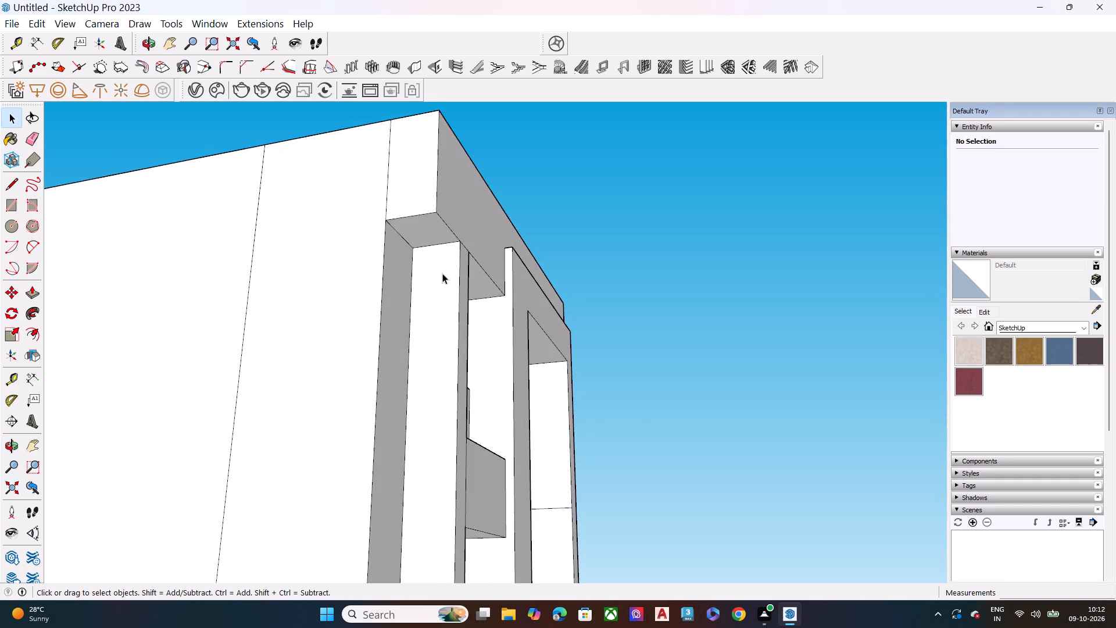
scroll(432, 252, up, 6)
scroll(420, 227, down, 1)
scroll(420, 220, up, 6)
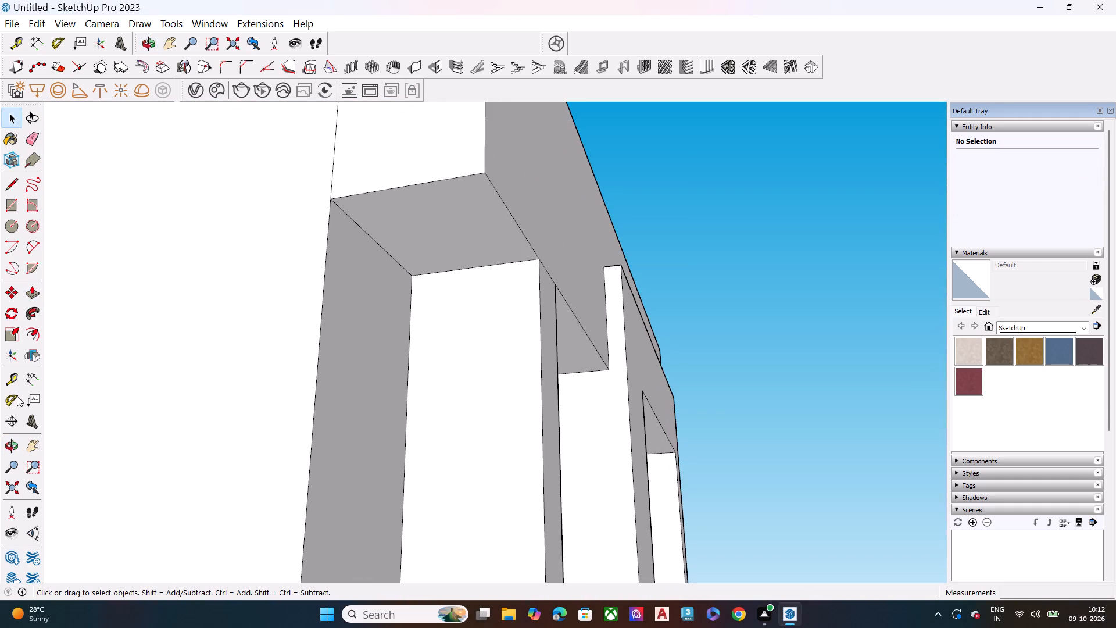
click(27, 377)
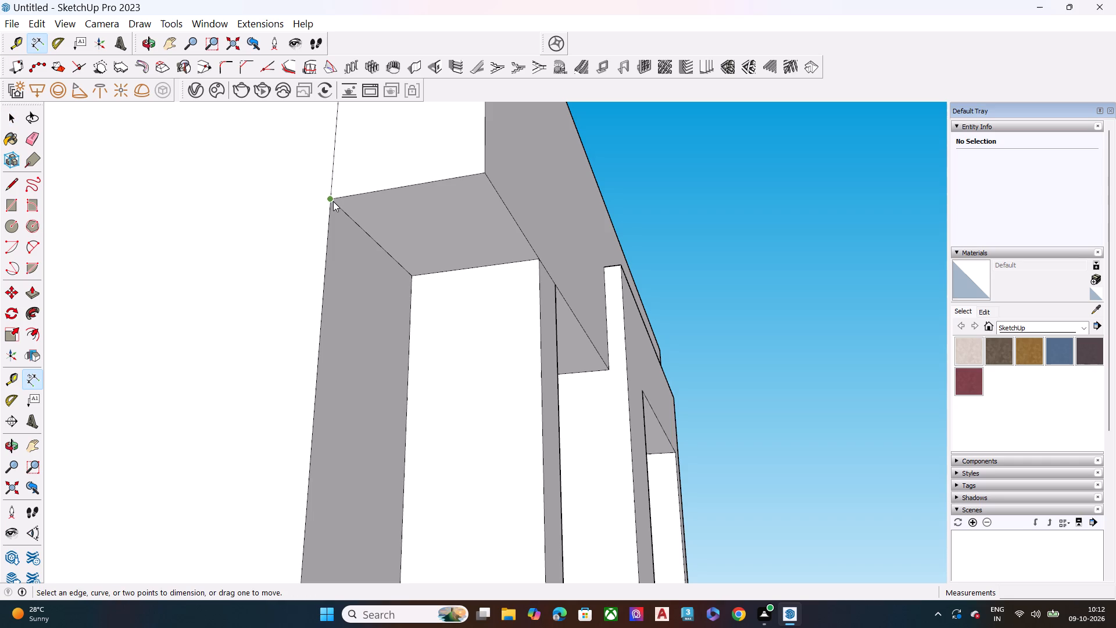
click(333, 201)
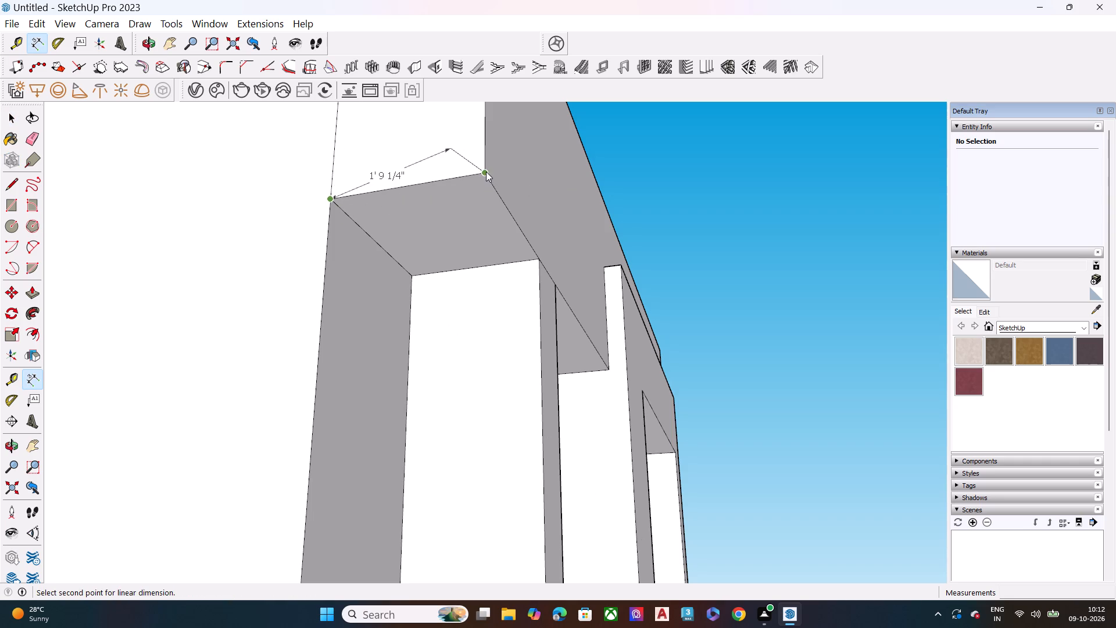
middle_drag(484, 174, 536, 322)
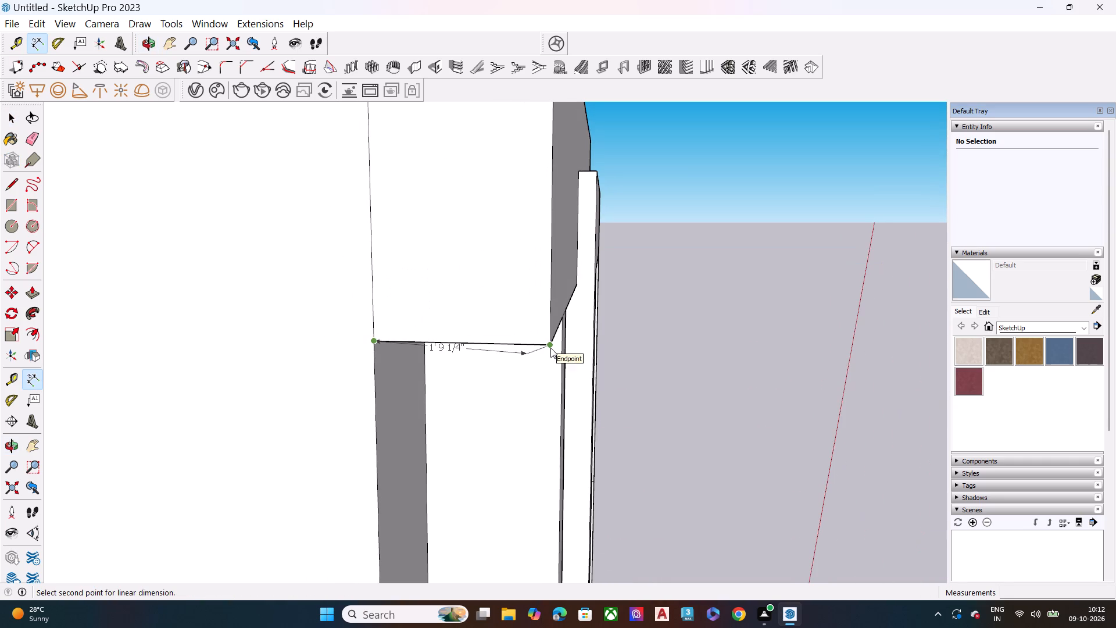
middle_drag(550, 348, 524, 438)
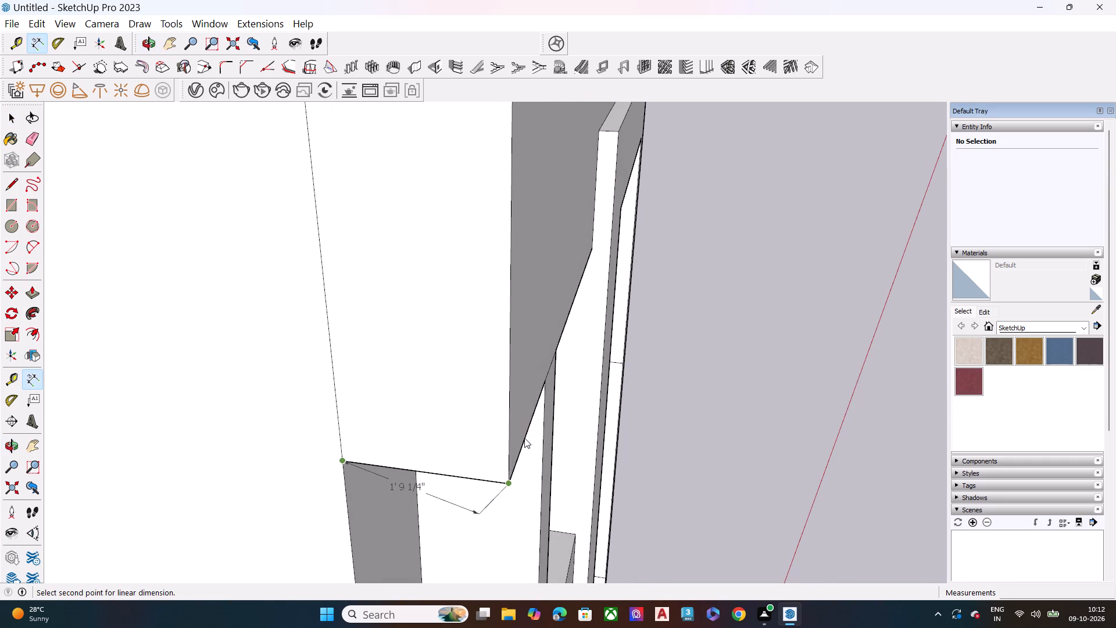
key(Escape)
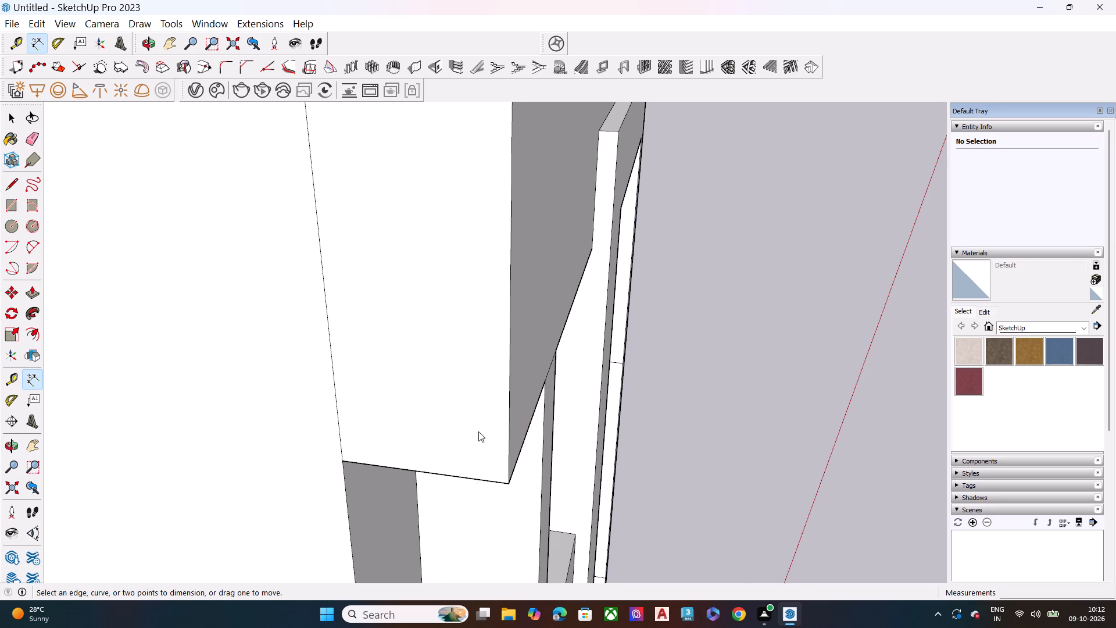
Push/Pull the top band's end face outward 2' 10 3/4" beyond the building's side wall.
scroll(466, 309, down, 10)
scroll(419, 311, down, 5)
click(443, 314)
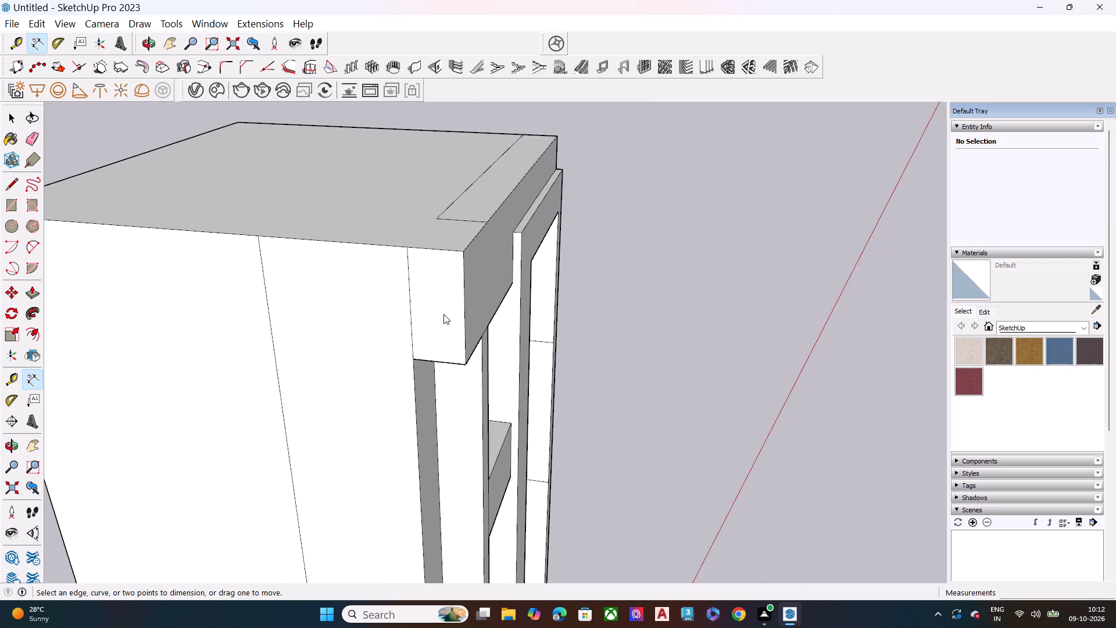
click(434, 316)
key(space)
click(438, 316)
key(p)
click(438, 317)
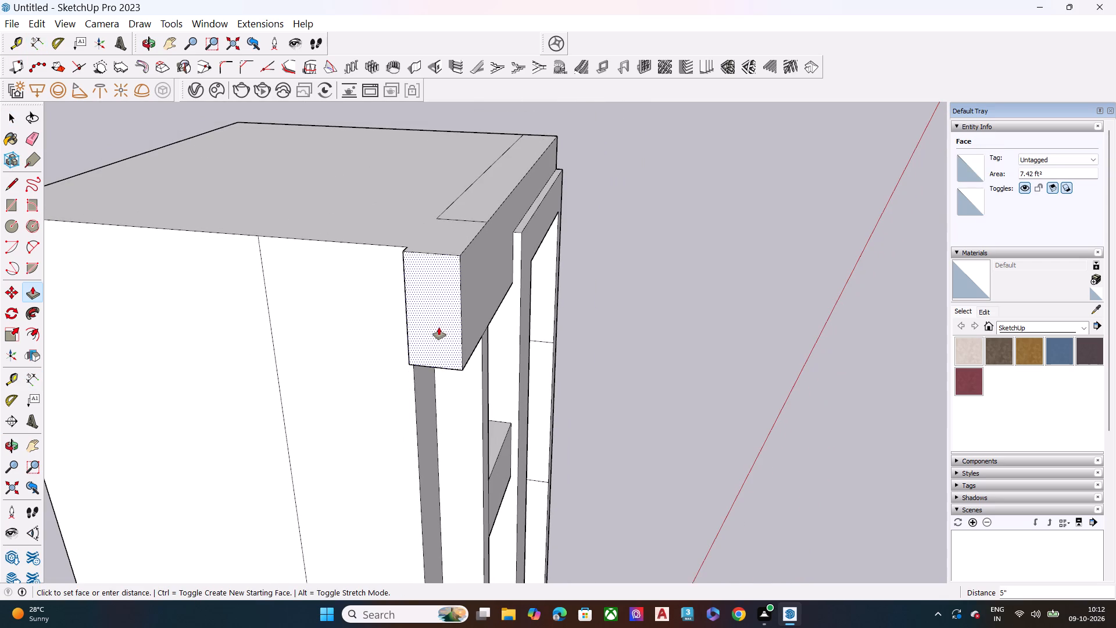
text(1')
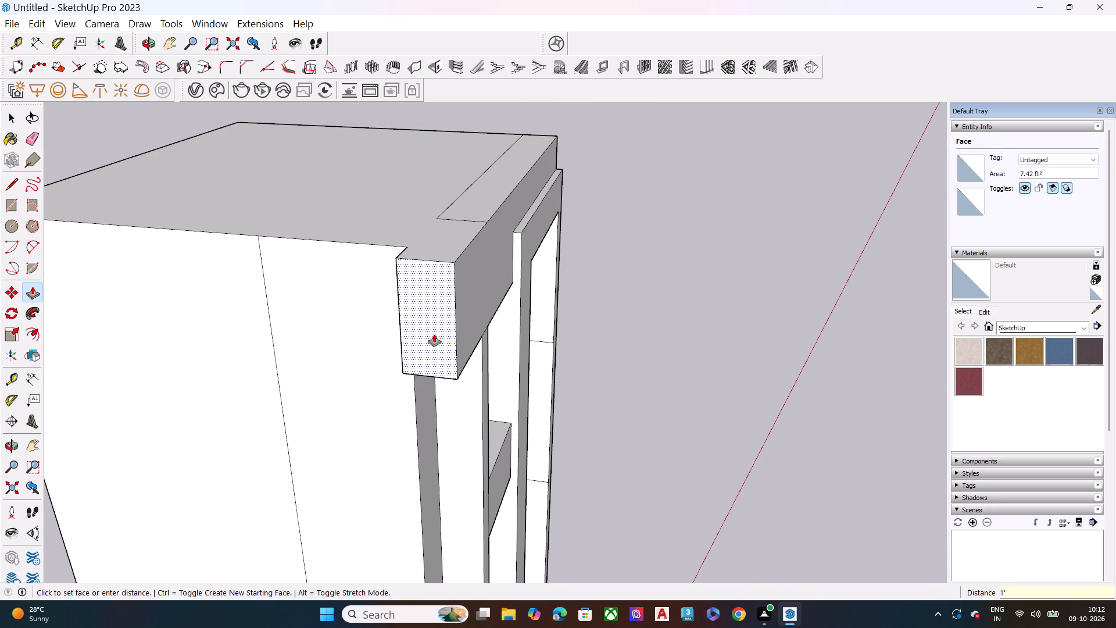
key(9)
text(1/4")
key(Return)
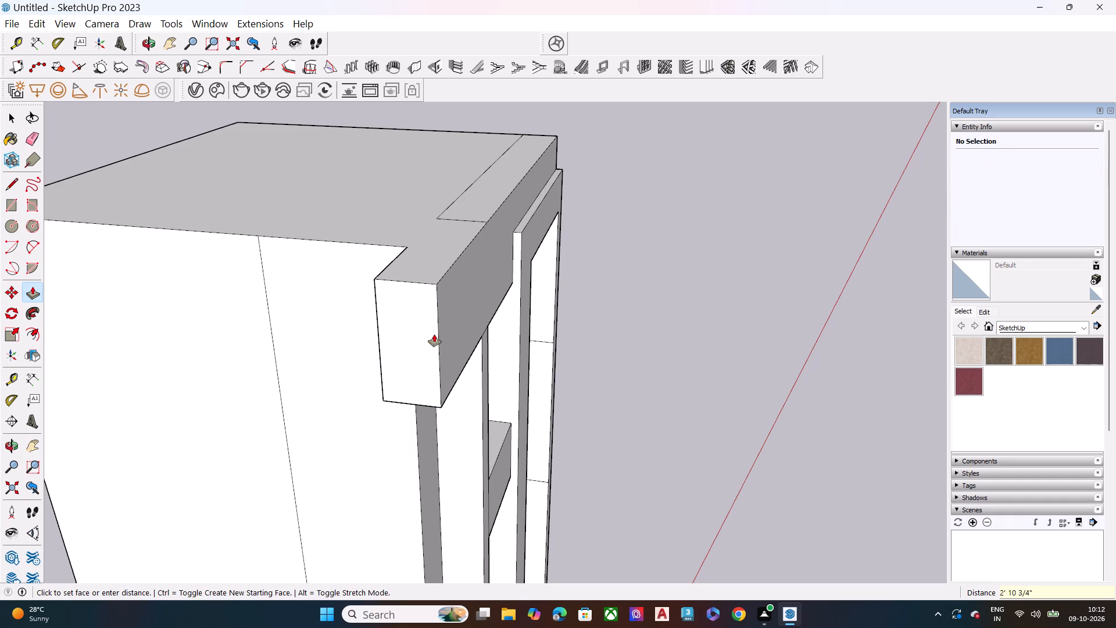
key(space)
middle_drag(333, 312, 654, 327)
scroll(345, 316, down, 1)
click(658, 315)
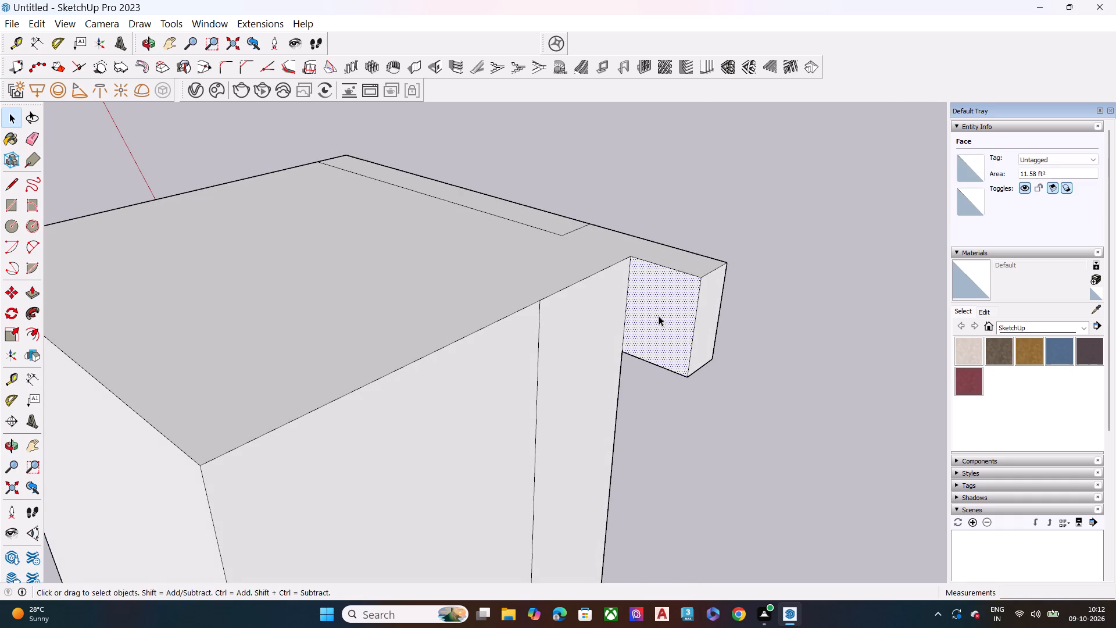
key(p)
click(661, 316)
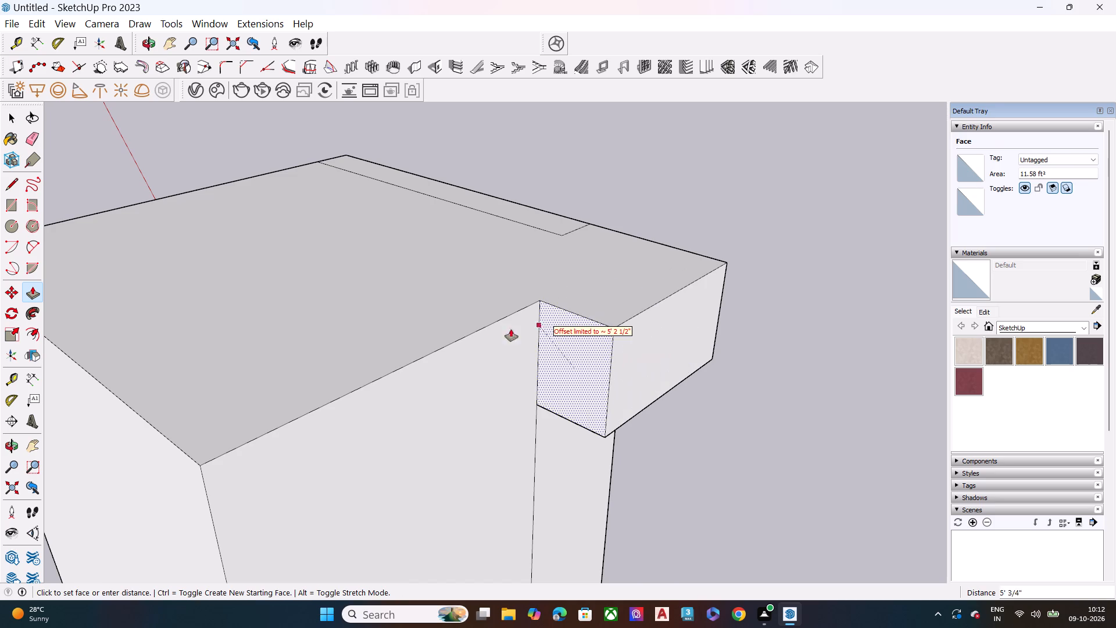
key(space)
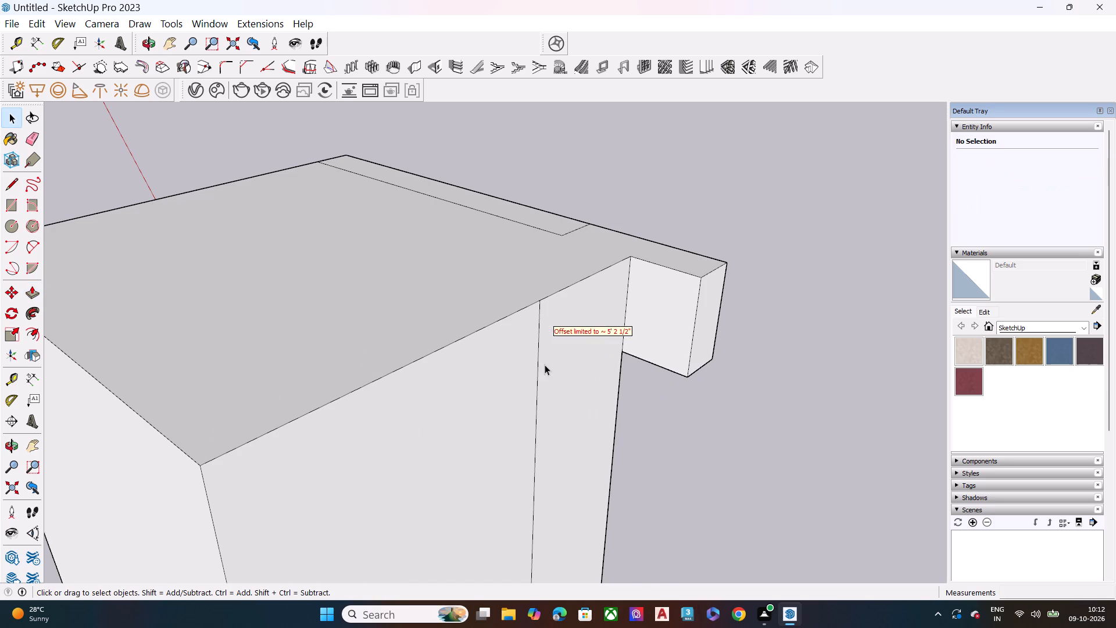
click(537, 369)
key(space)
Push/Pull the overhang's back face along the side wall, 5' 2 1/4" to the wall's dividing line and about 11' 10" more to the rear corner.
click(659, 317)
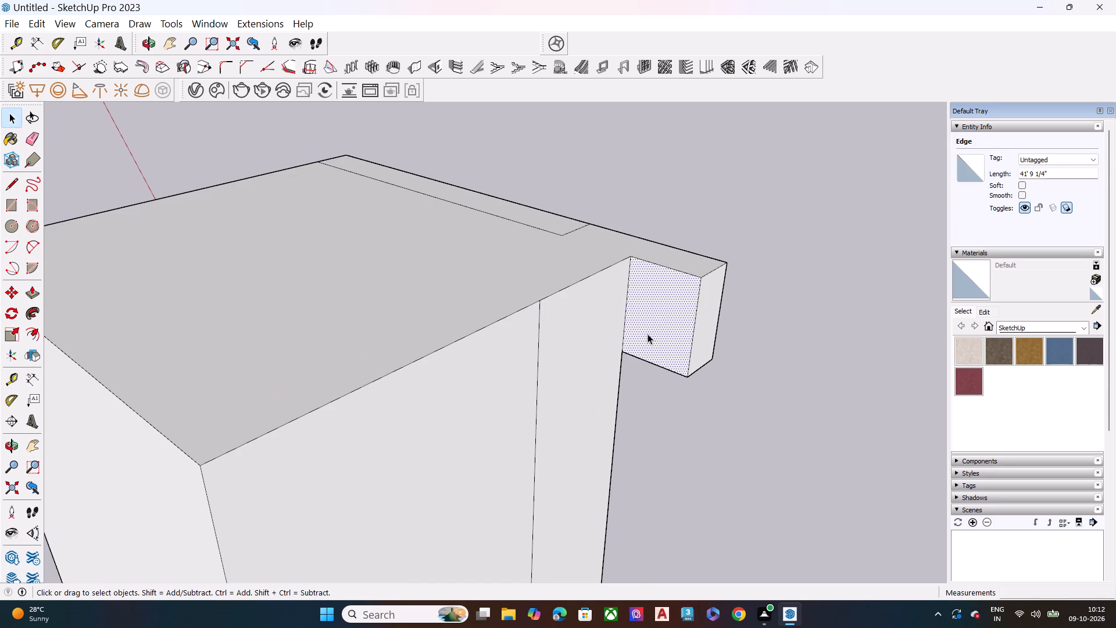
key(p)
click(653, 329)
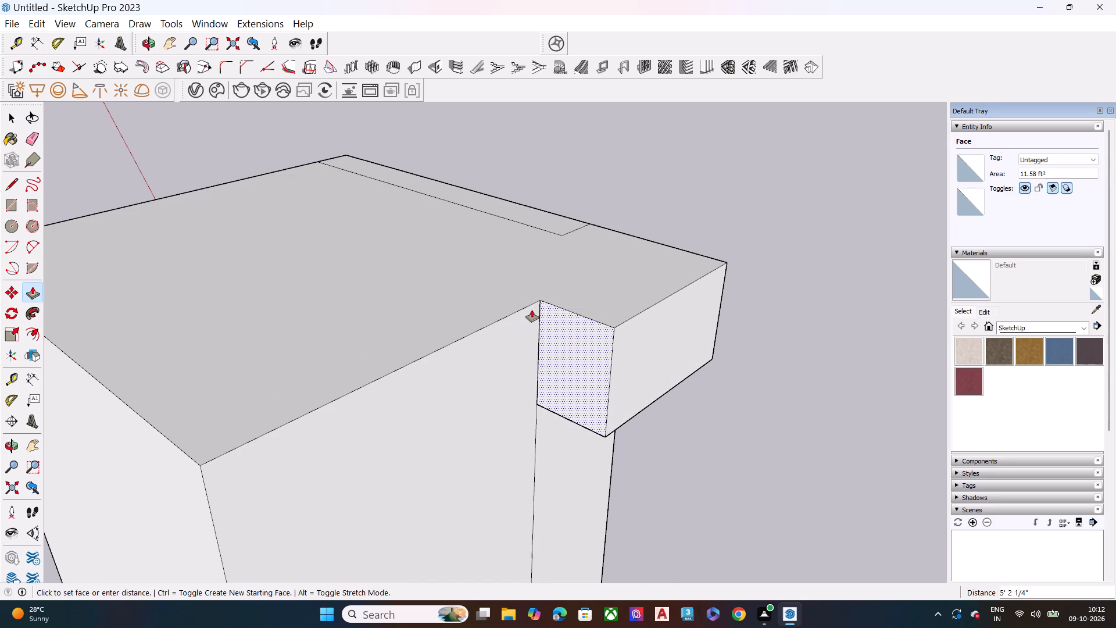
click(528, 313)
click(561, 349)
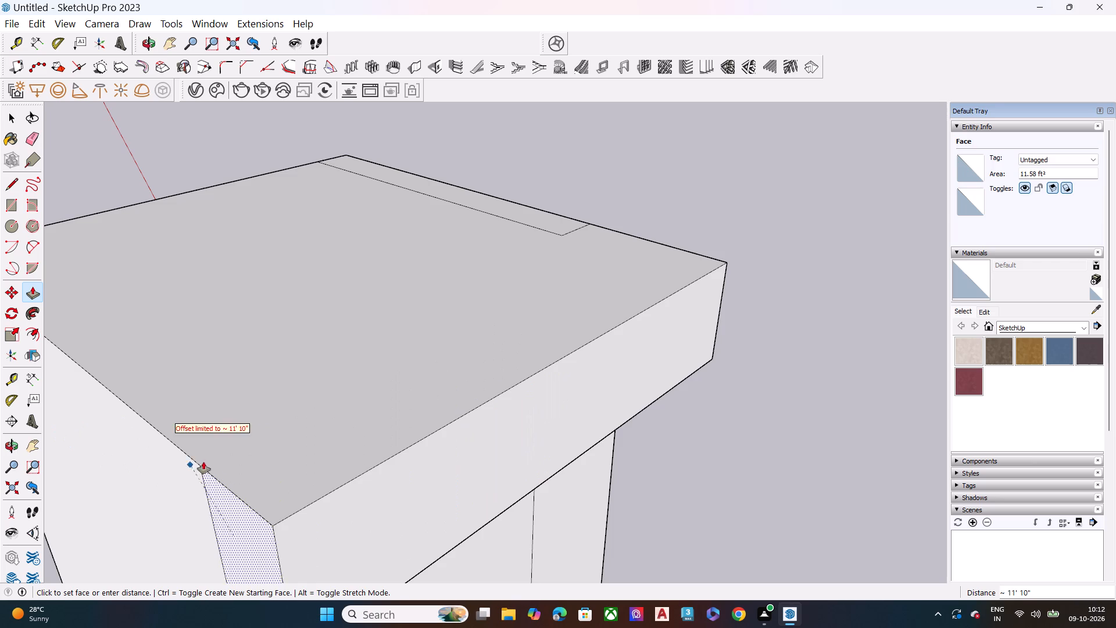
click(196, 466)
key(space)
Examine the extended top band from above and below, where it meets the corner pier and the narrow bay.
middle_drag(693, 412, 220, 363)
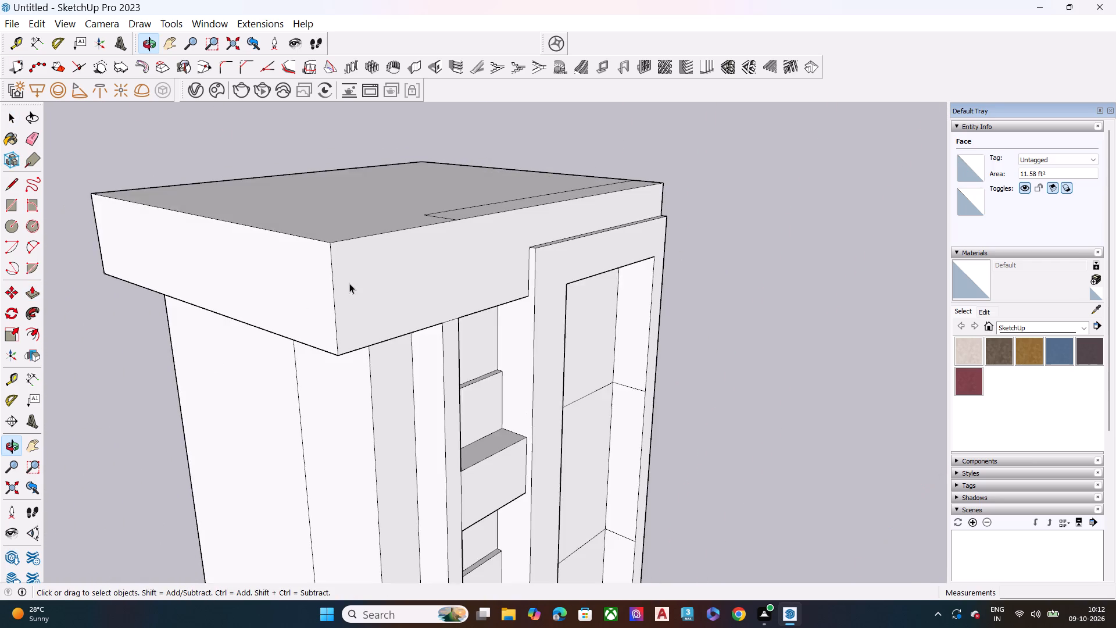
scroll(349, 283, down, 7)
middle_drag(424, 351, 348, 250)
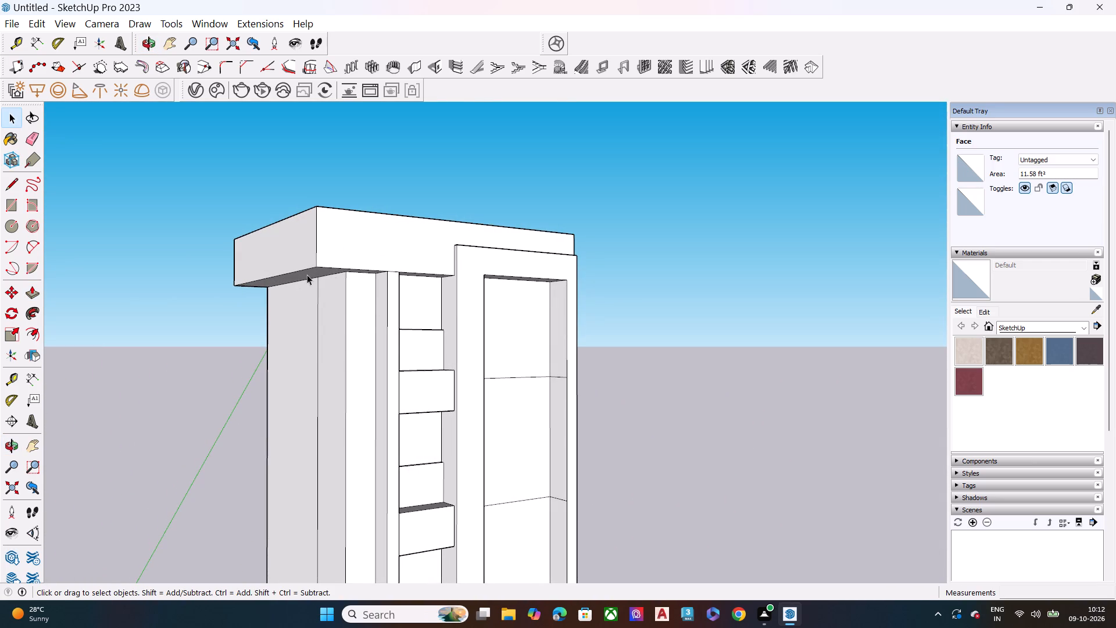
middle_drag(382, 230, 466, 419)
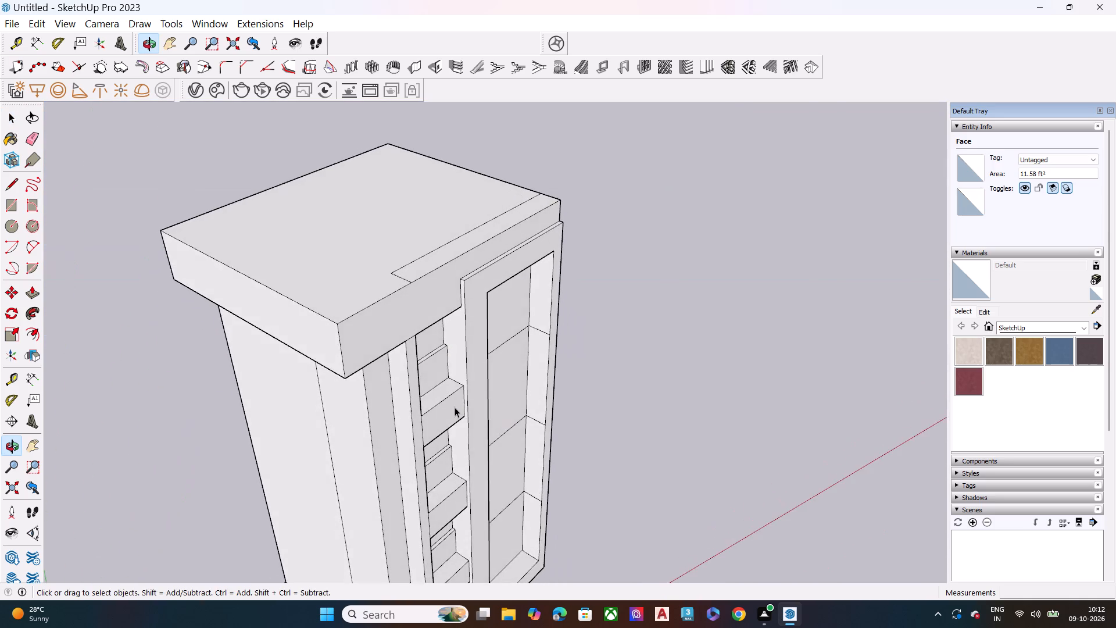
scroll(440, 281, up, 5)
middle_drag(428, 402, 309, 319)
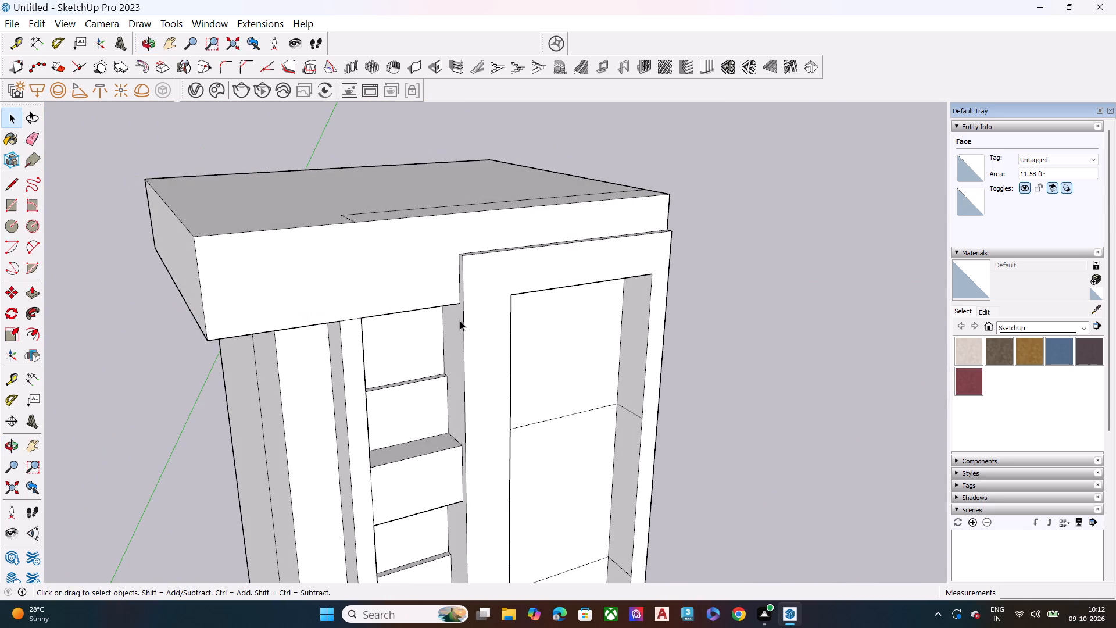
key(l)
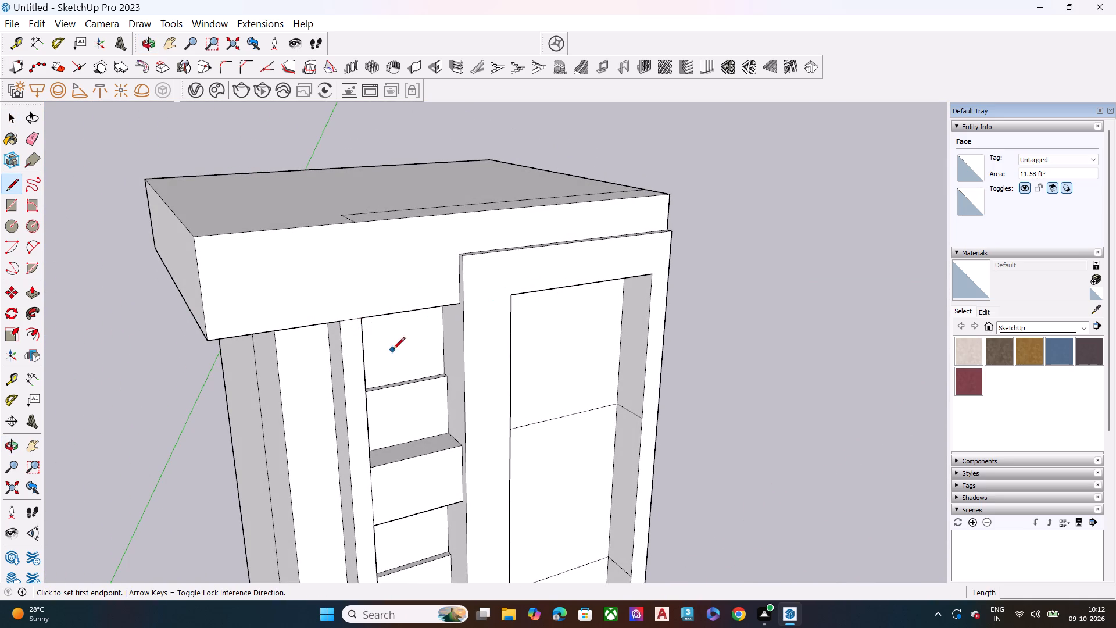
scroll(345, 327, up, 7)
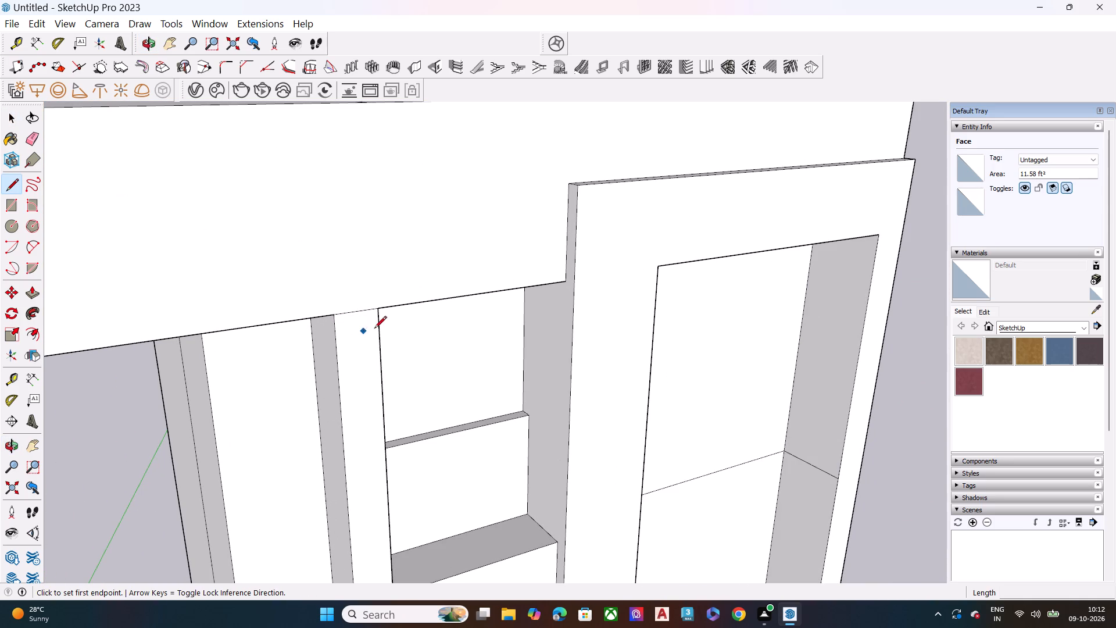
scroll(397, 355, down, 6)
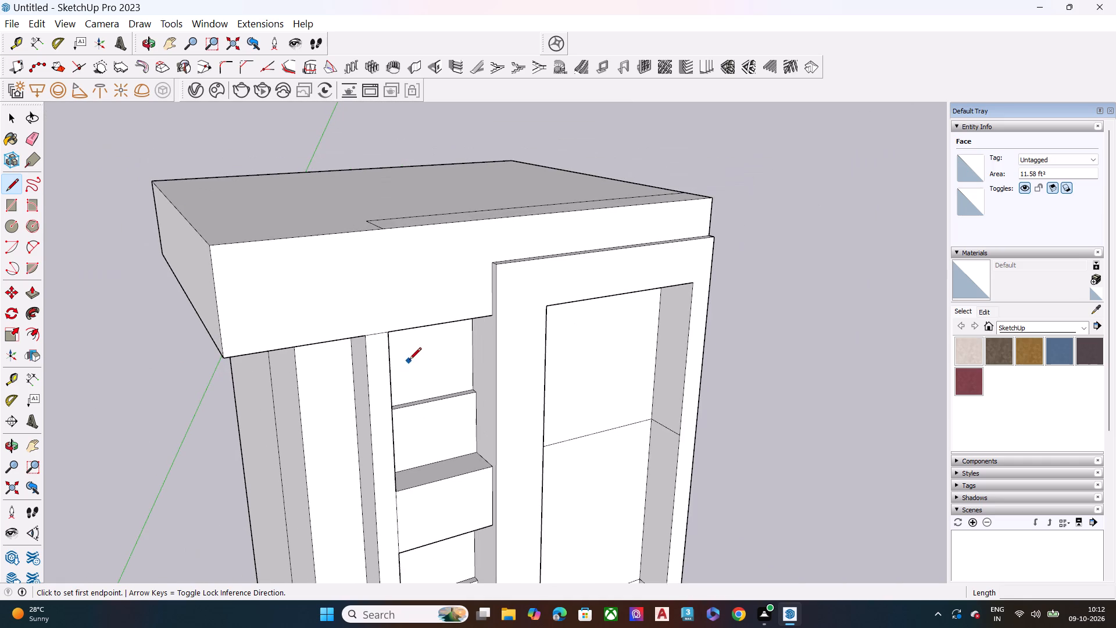
middle_drag(381, 355, 471, 285)
scroll(387, 349, down, 1)
scroll(343, 256, down, 6)
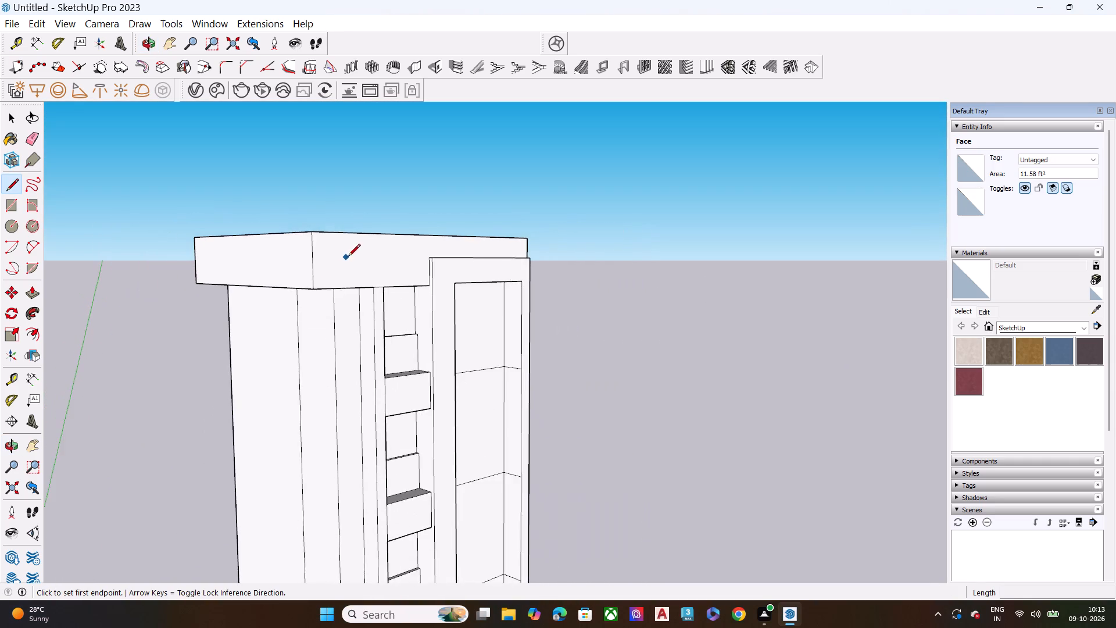
scroll(348, 257, down, 3)
scroll(351, 262, up, 3)
scroll(351, 262, down, 3)
key(space)
scroll(317, 352, up, 4)
scroll(316, 352, down, 2)
scroll(316, 352, up, 3)
scroll(342, 306, down, 5)
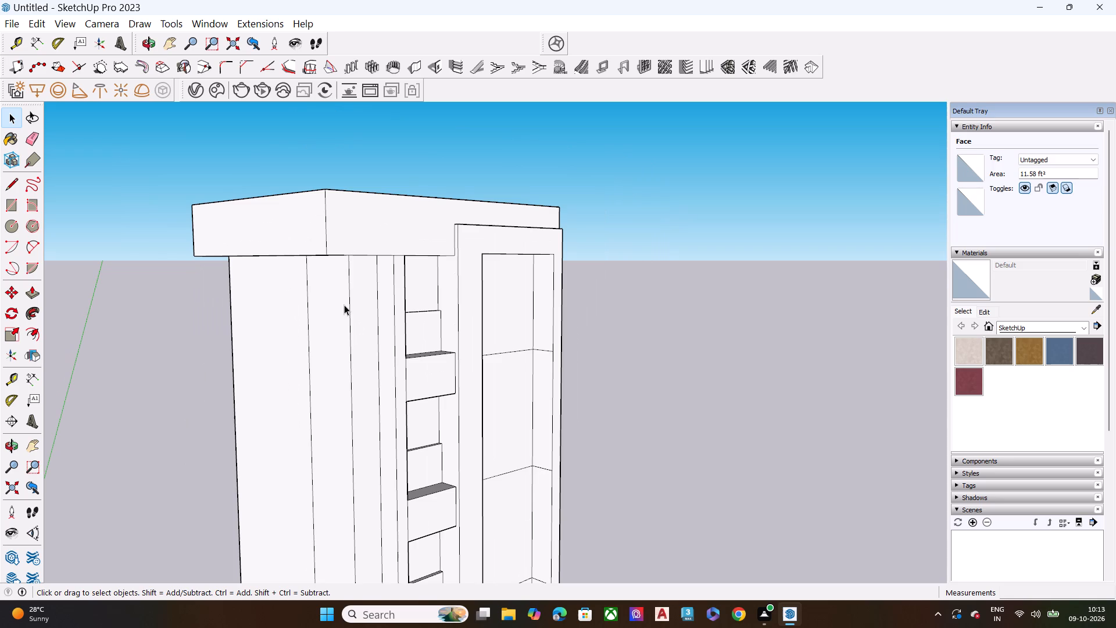
scroll(344, 305, down, 4)
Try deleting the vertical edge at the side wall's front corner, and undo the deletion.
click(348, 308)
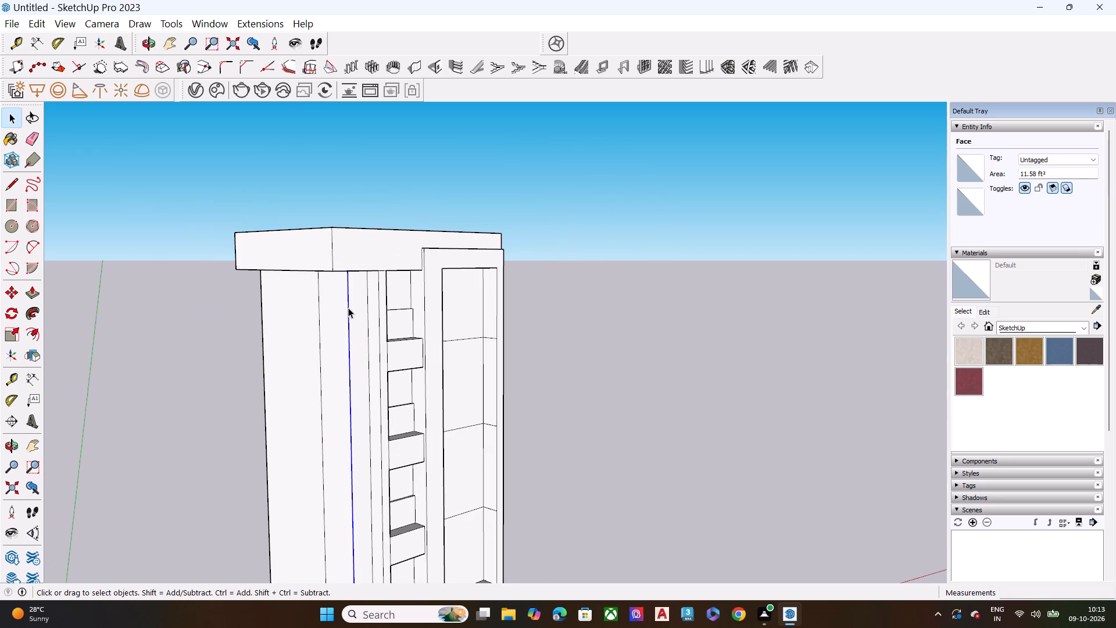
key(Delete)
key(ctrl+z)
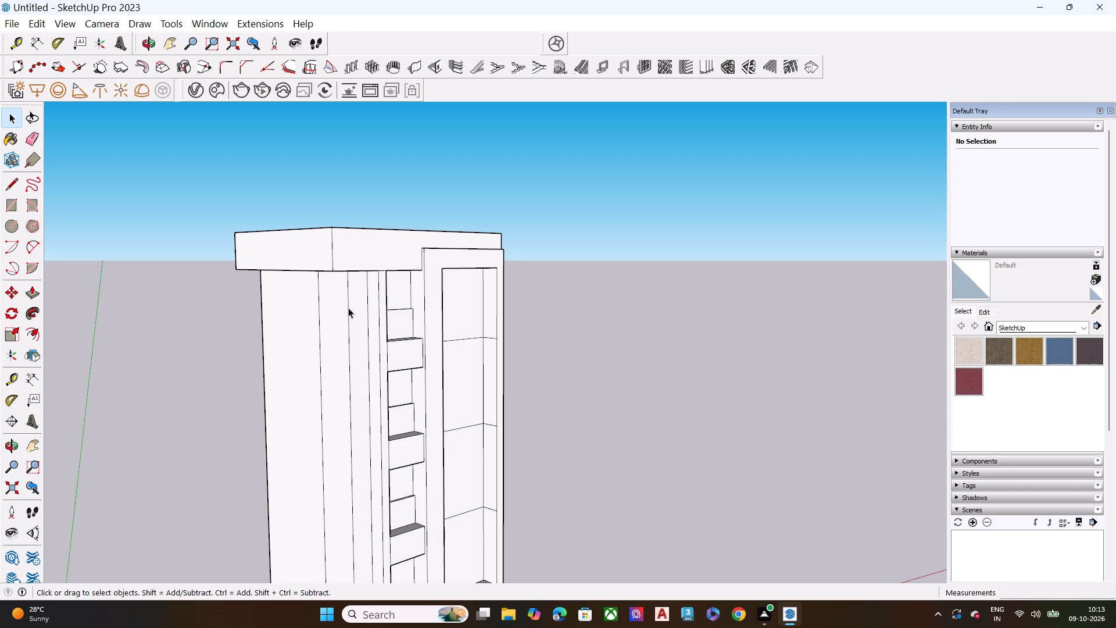
Inspect the whole building from the front and side, checking the top band, bay frames, side wall and base ledge.
scroll(353, 284, down, 5)
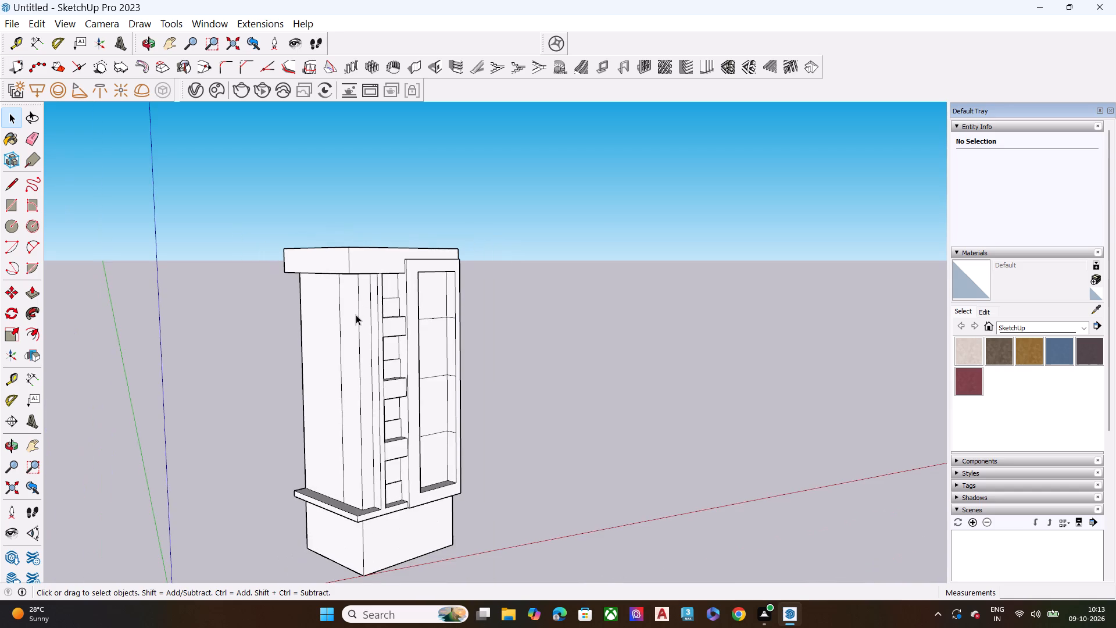
middle_drag(356, 315, 21, 325)
middle_drag(389, 328, 534, 326)
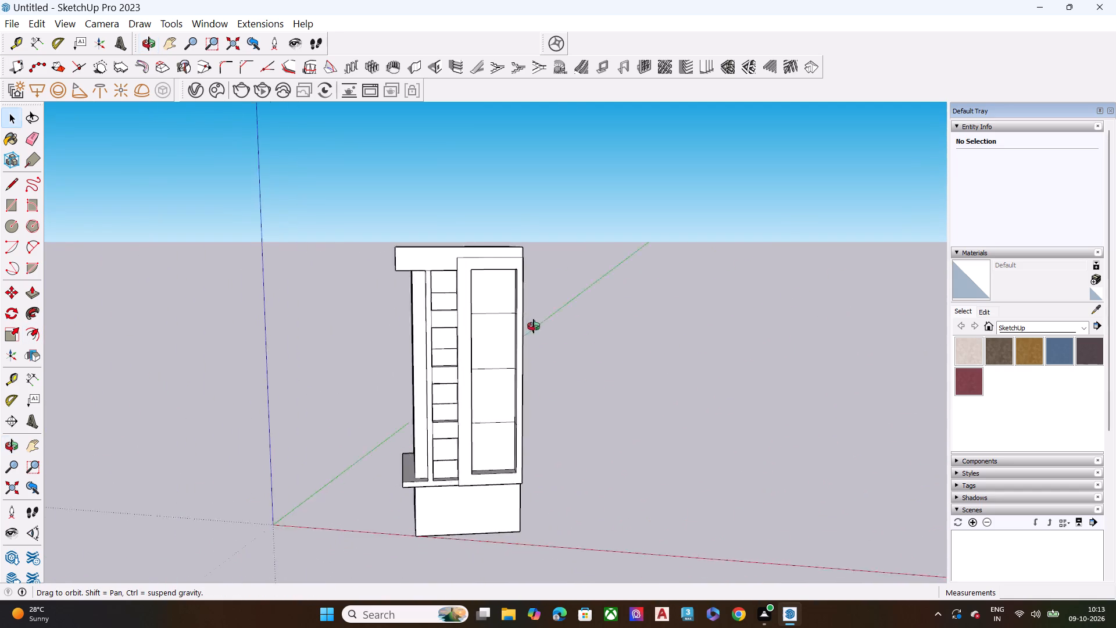
middle_drag(534, 326, 616, 327)
scroll(435, 320, up, 8)
middle_drag(439, 265, 443, 516)
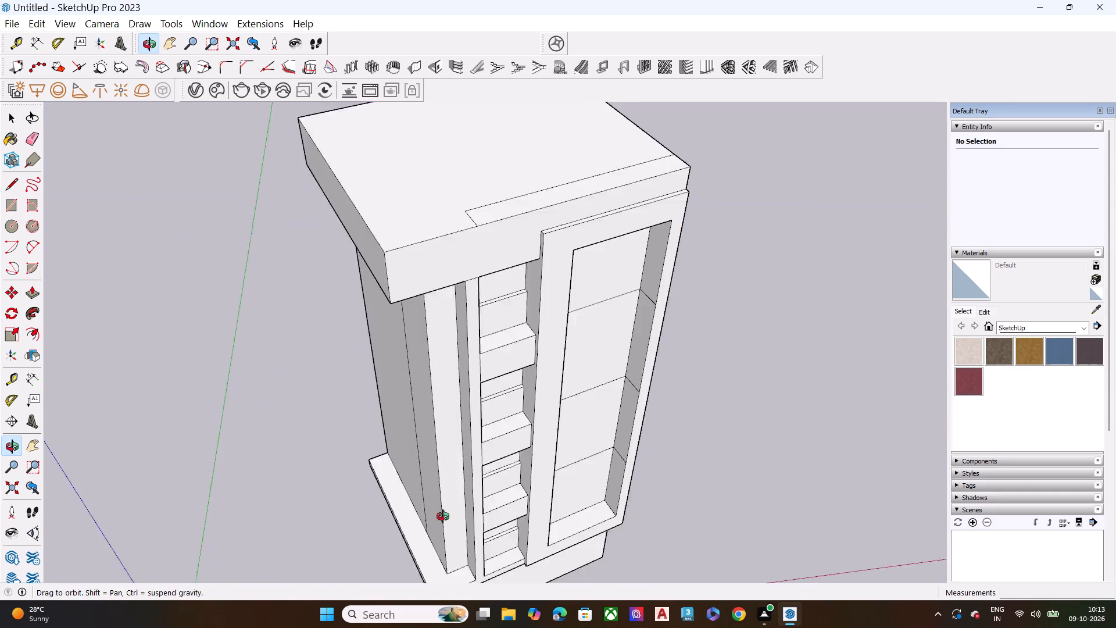
middle_drag(443, 516, 473, 216)
scroll(473, 216, up, 1)
scroll(476, 290, down, 1)
scroll(467, 241, down, 6)
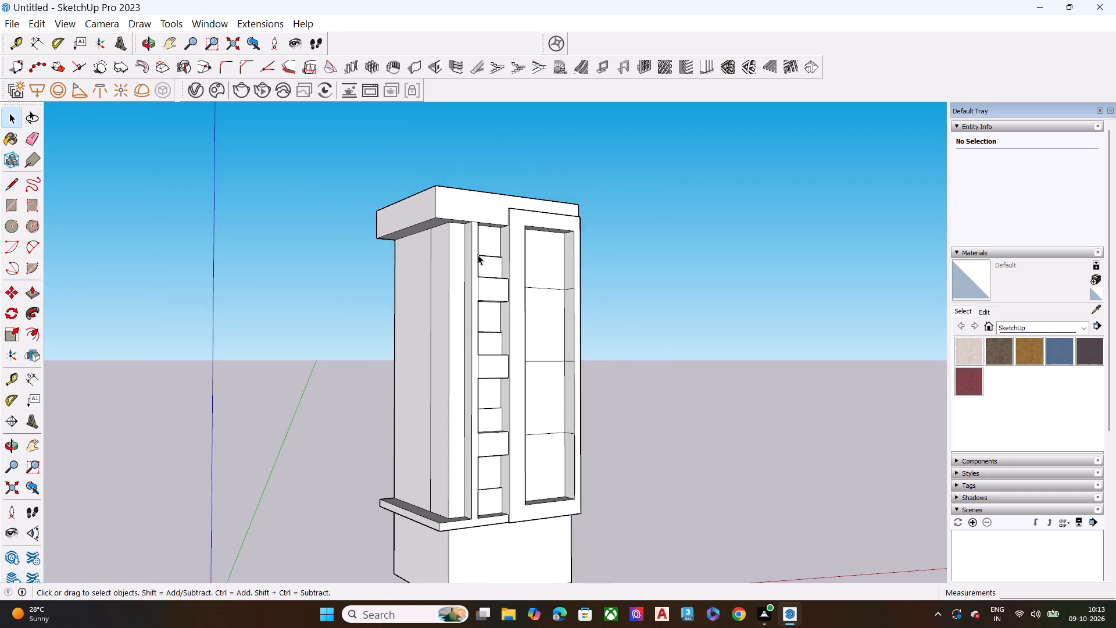
scroll(478, 255, down, 3)
middle_drag(485, 309, 550, 303)
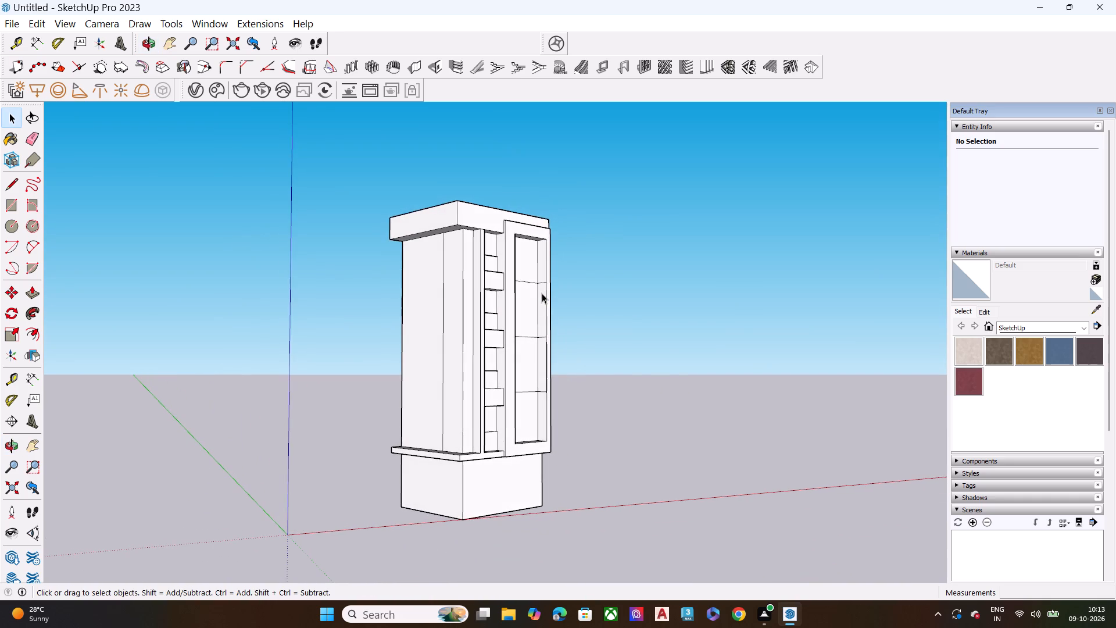
scroll(498, 220, up, 4)
scroll(499, 209, down, 1)
scroll(499, 209, up, 8)
middle_click(513, 232)
scroll(513, 232, down, 1)
scroll(513, 232, up, 3)
click(525, 246)
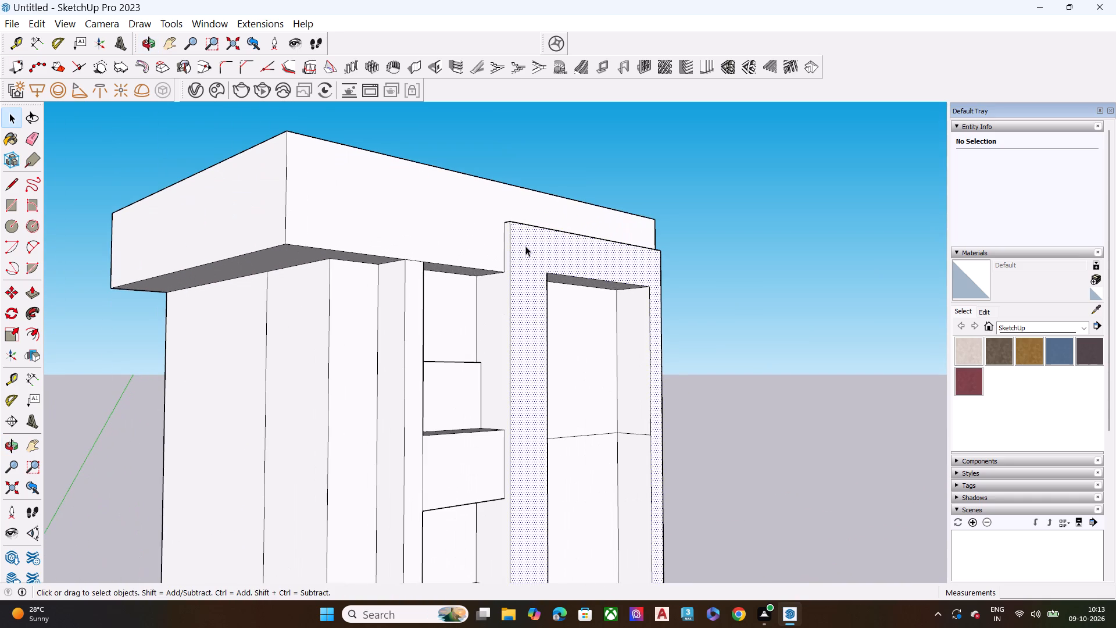
key(Escape)
click(719, 259)
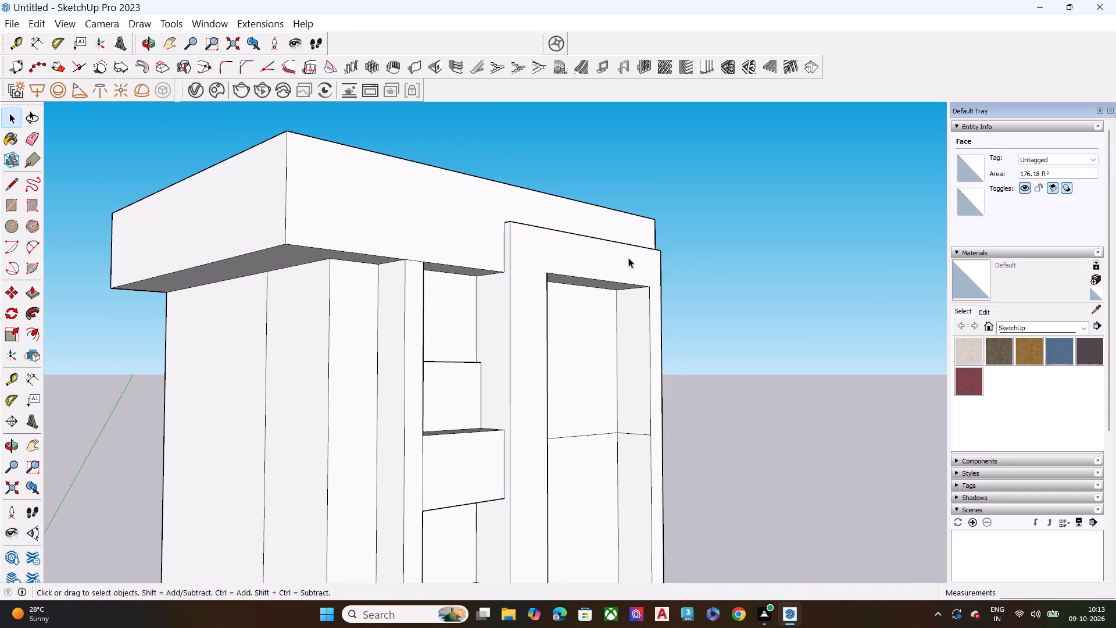
scroll(510, 238, down, 14)
scroll(481, 431, up, 4)
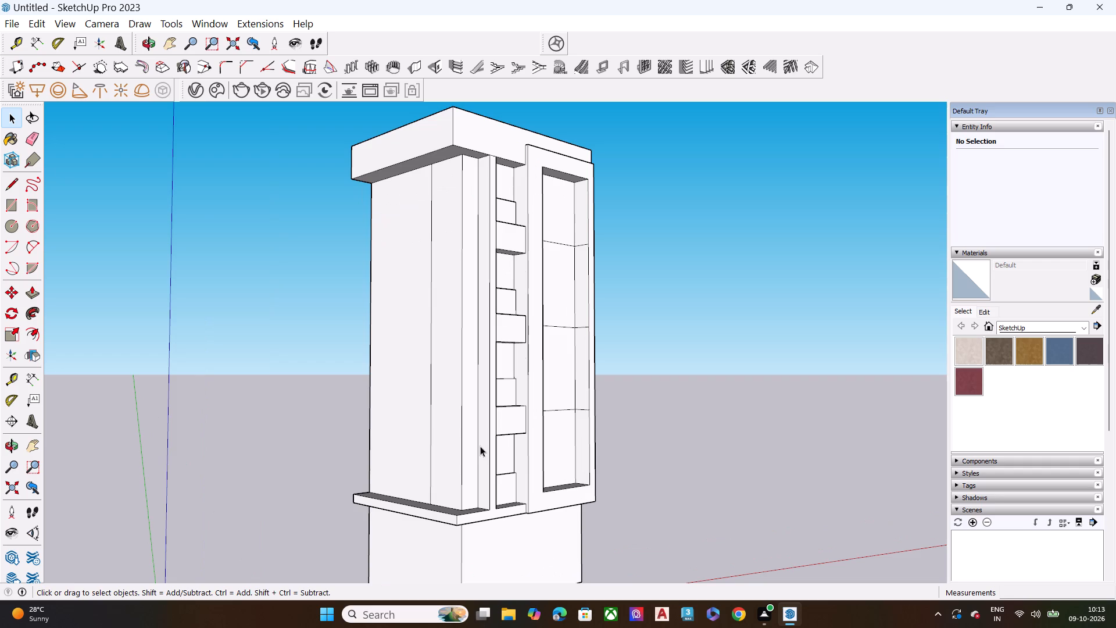
middle_drag(398, 284, 481, 490)
scroll(447, 279, up, 5)
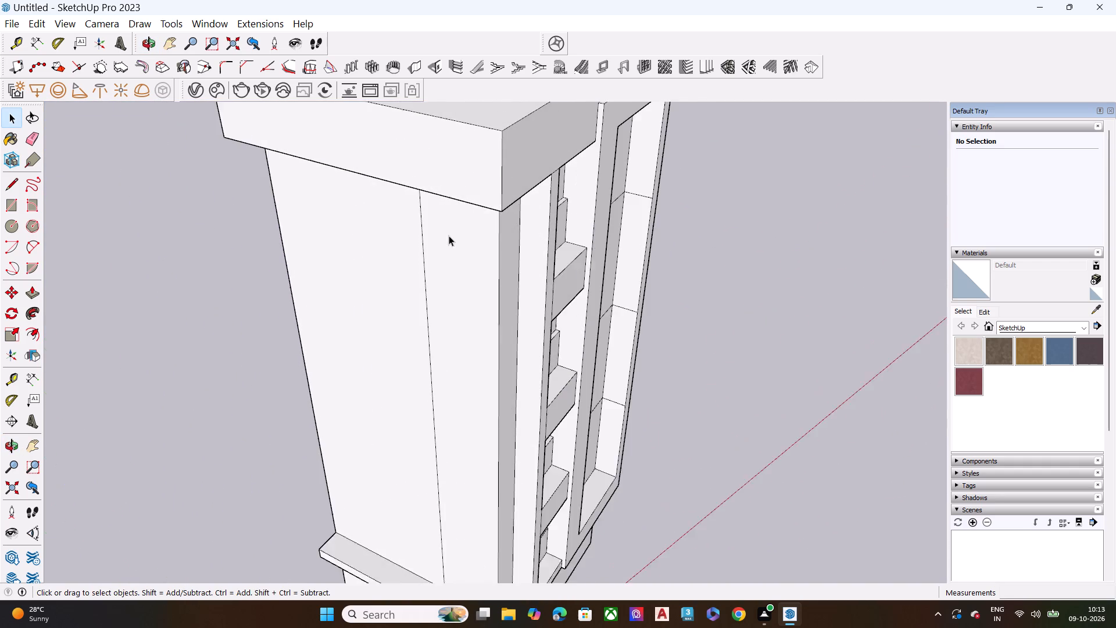
scroll(449, 235, up, 2)
scroll(449, 235, down, 1)
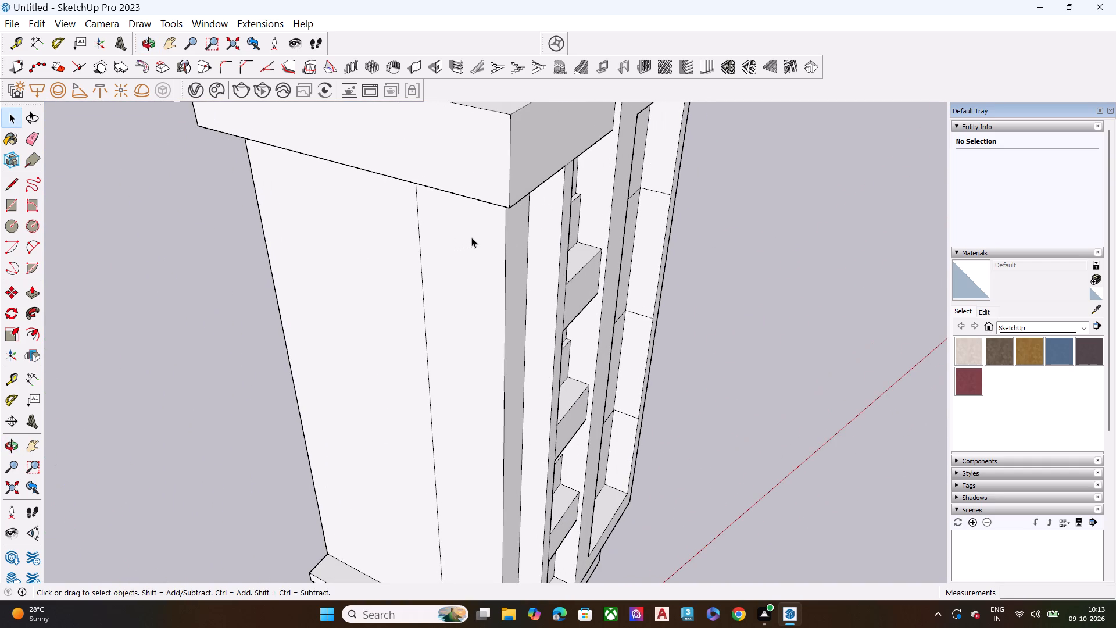
scroll(452, 215, down, 6)
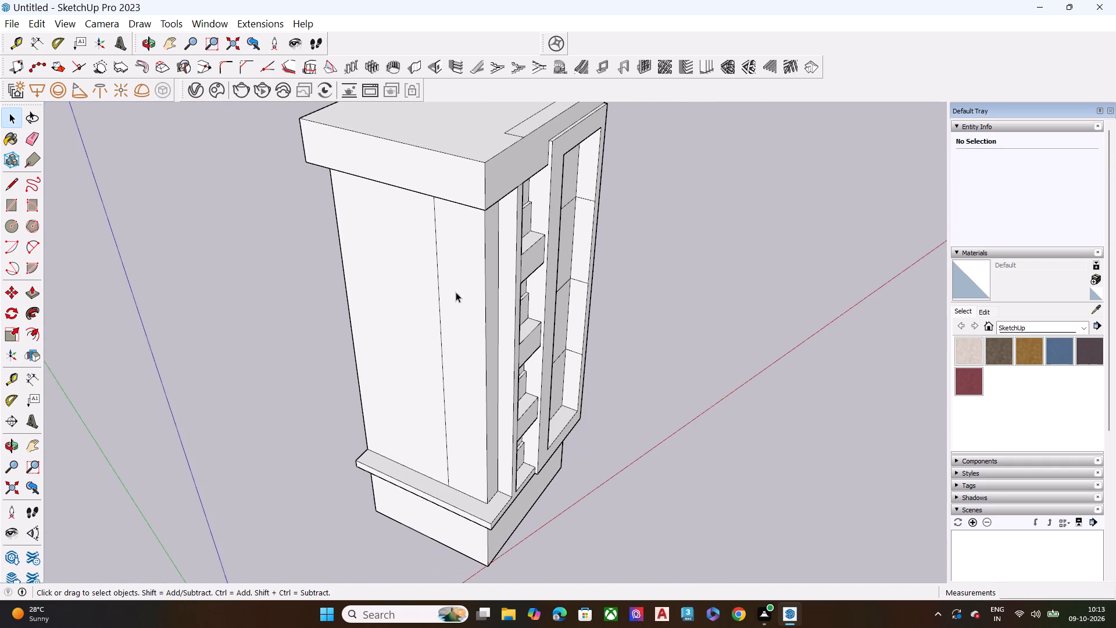
middle_drag(456, 294, 431, 174)
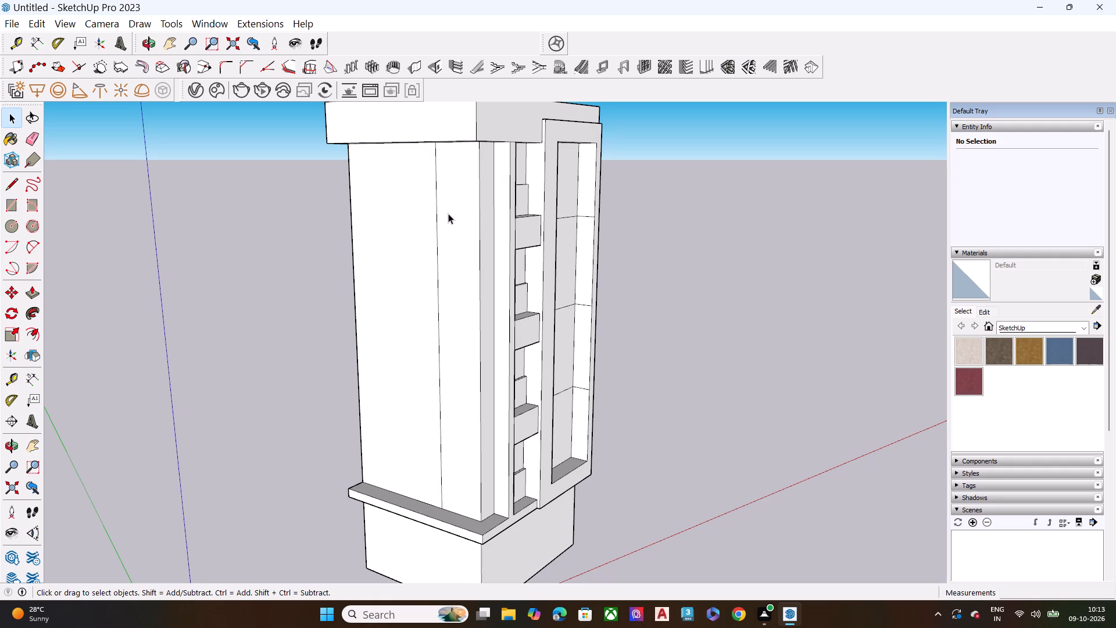
Examine the side wall, corner pier, narrow bay's projecting blocks and base ledge from the front and the side.
scroll(449, 217, down, 6)
middle_drag(470, 317, 452, 315)
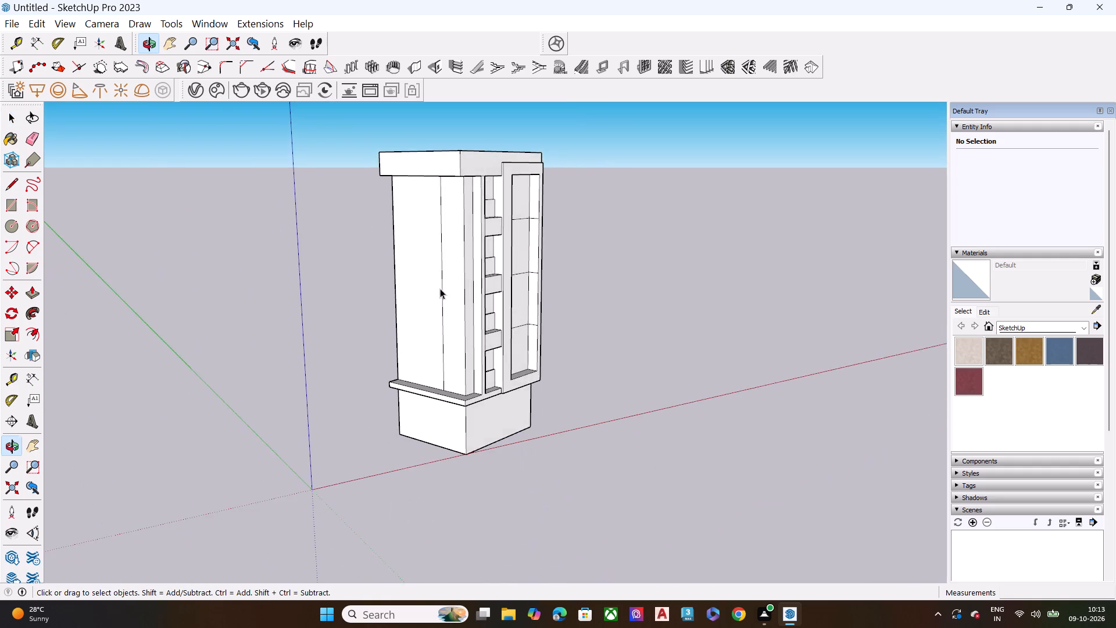
scroll(448, 281, up, 8)
scroll(453, 274, down, 5)
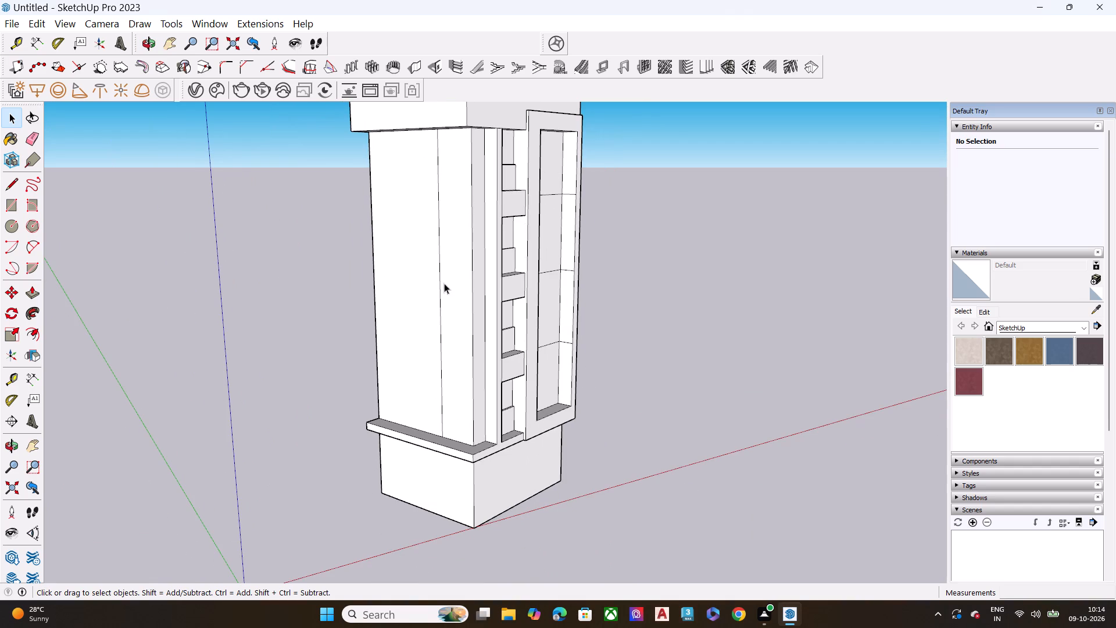
scroll(399, 284, down, 4)
scroll(410, 254, up, 5)
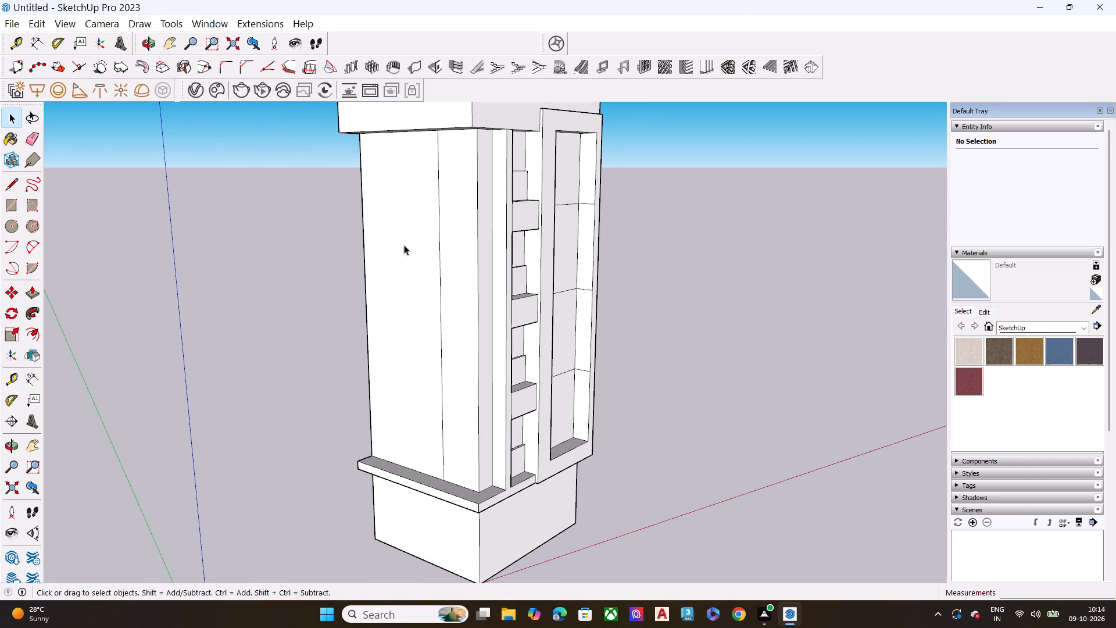
middle_click(479, 422)
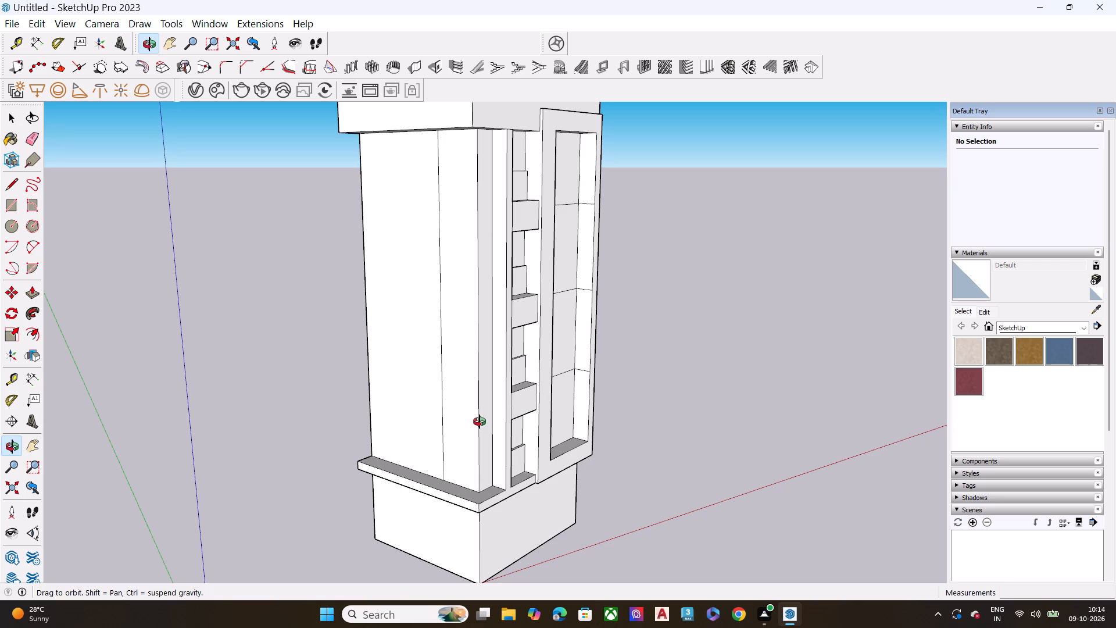
scroll(503, 401, up, 6)
middle_drag(508, 397, 357, 376)
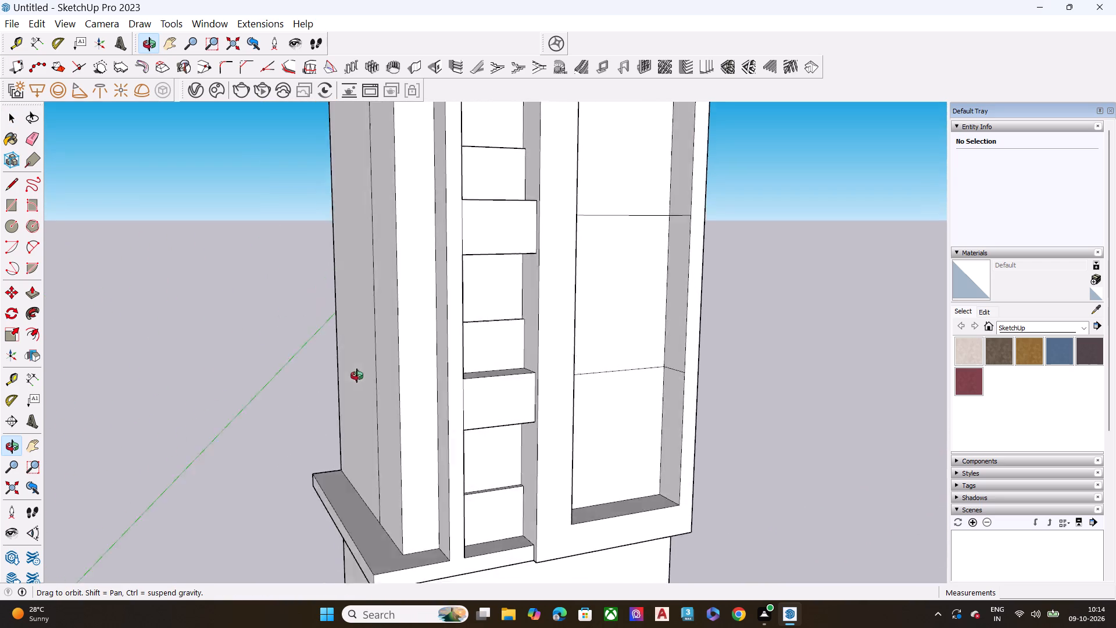
middle_drag(357, 376, 495, 370)
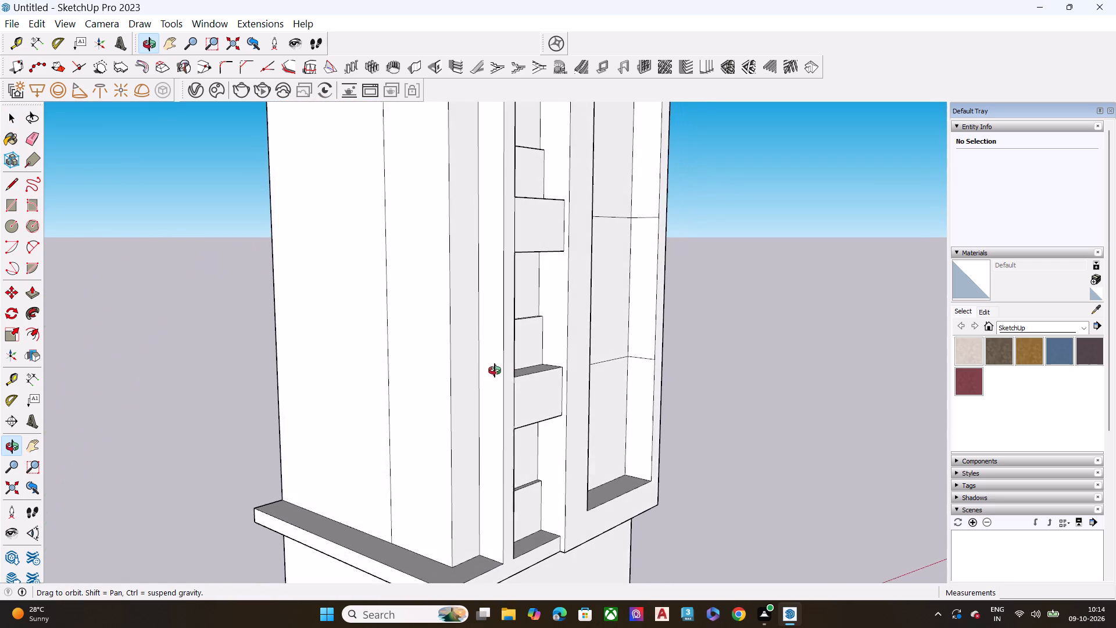
middle_drag(495, 370, 521, 370)
middle_click(521, 370)
scroll(531, 392, up, 2)
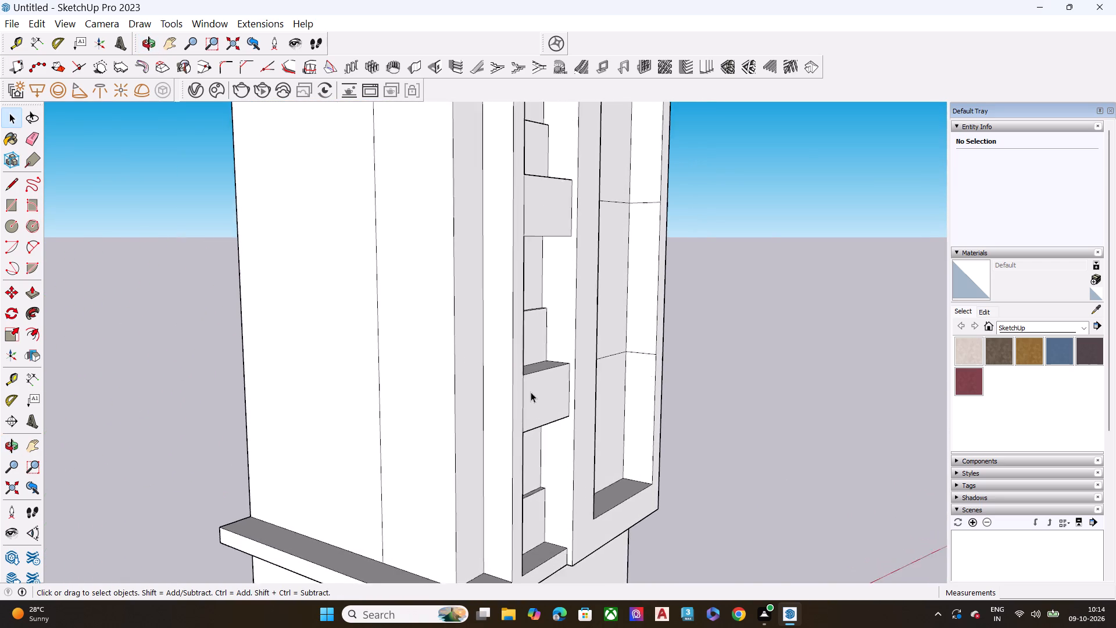
scroll(531, 392, up, 10)
middle_drag(517, 391, 395, 381)
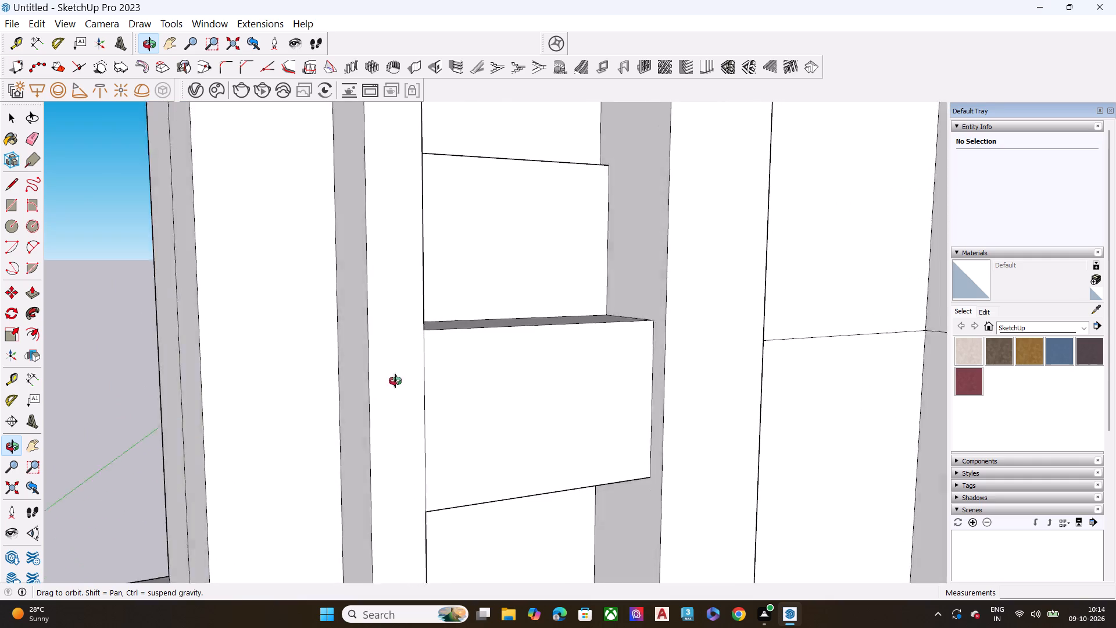
middle_drag(395, 381, 549, 382)
scroll(539, 376, up, 1)
scroll(502, 347, down, 7)
scroll(503, 364, up, 1)
scroll(503, 365, down, 3)
scroll(503, 369, up, 1)
scroll(503, 372, down, 7)
scroll(482, 372, up, 1)
scroll(482, 372, down, 8)
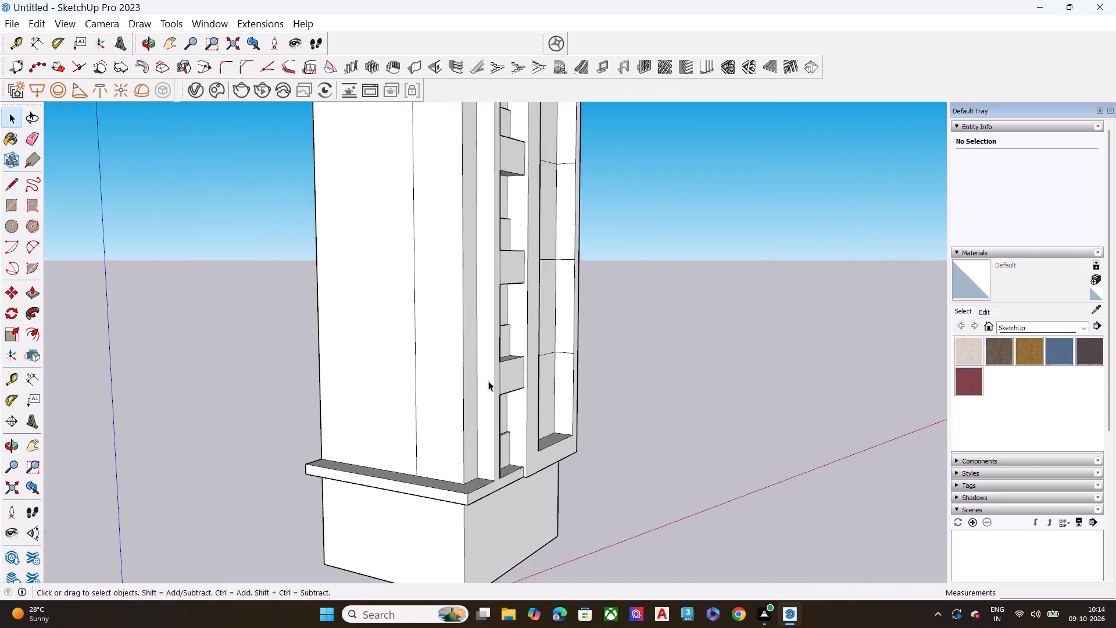
scroll(488, 381, down, 6)
scroll(478, 230, up, 9)
Inspect the top band's overhang from below, from the front and from the rear corner of the side wall.
middle_drag(443, 313, 478, 210)
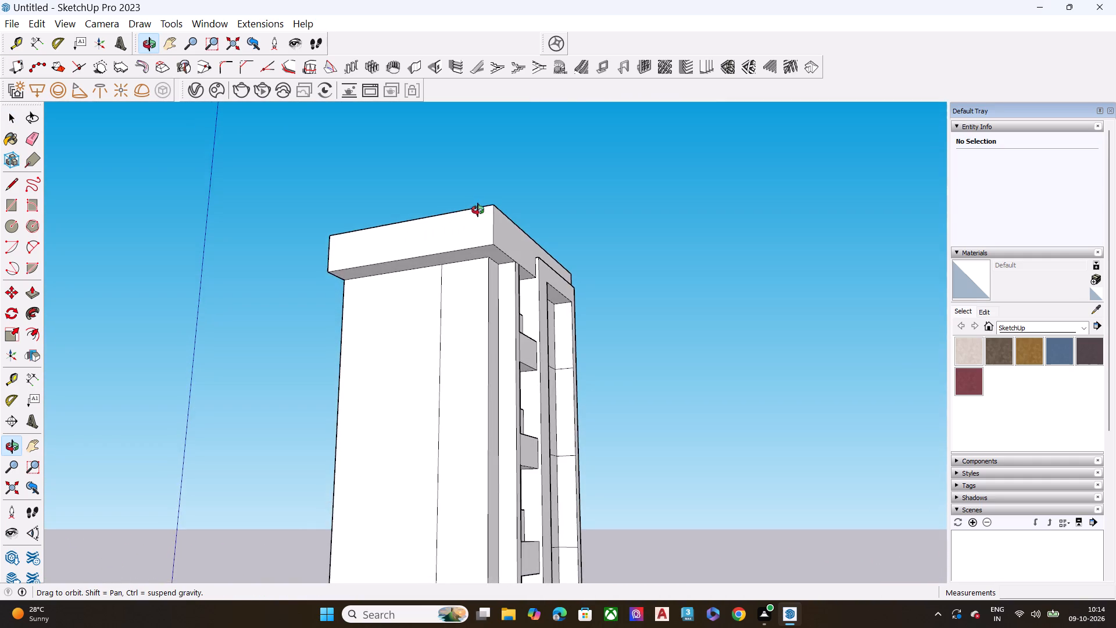
middle_drag(478, 210, 281, 349)
scroll(400, 272, up, 1)
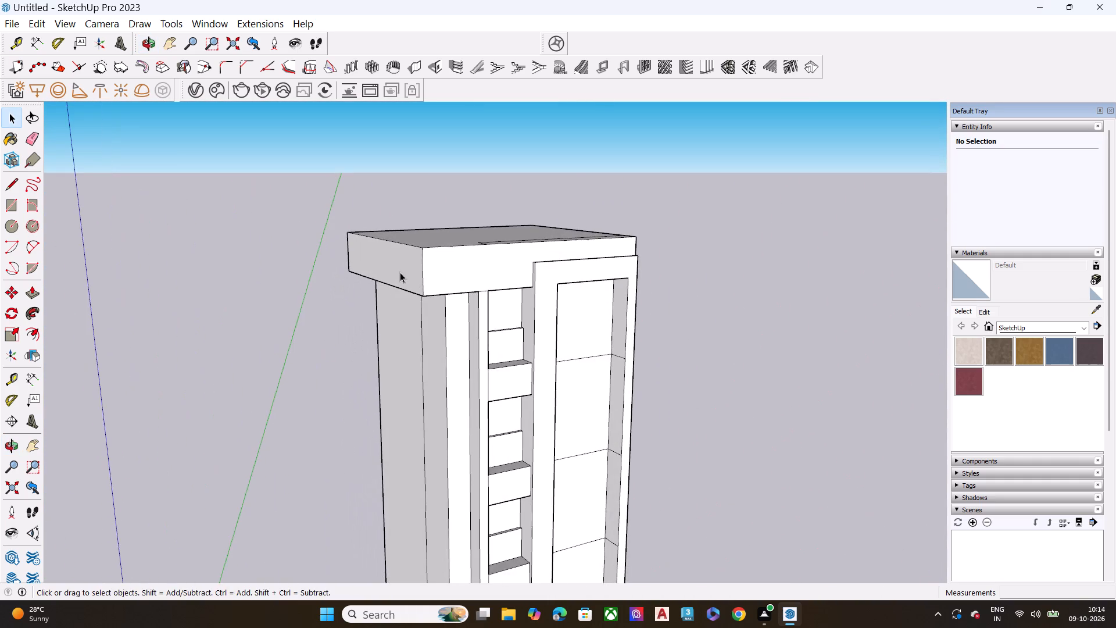
middle_drag(389, 284, 887, 283)
middle_drag(465, 315, 701, 313)
middle_drag(659, 319, 384, 322)
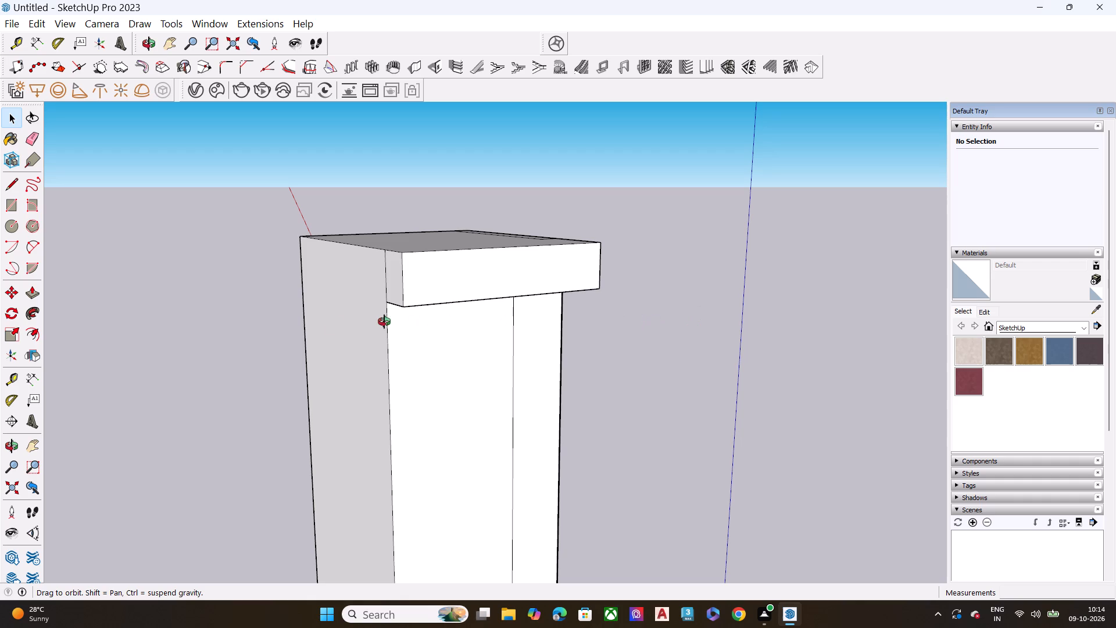
middle_drag(384, 322, 331, 322)
middle_drag(468, 351, 294, 351)
scroll(500, 320, down, 6)
key(space)
click(582, 349)
middle_drag(620, 349, 495, 354)
scroll(480, 354, up, 1)
drag(470, 355, 707, 627)
scroll(764, 315, down, 2)
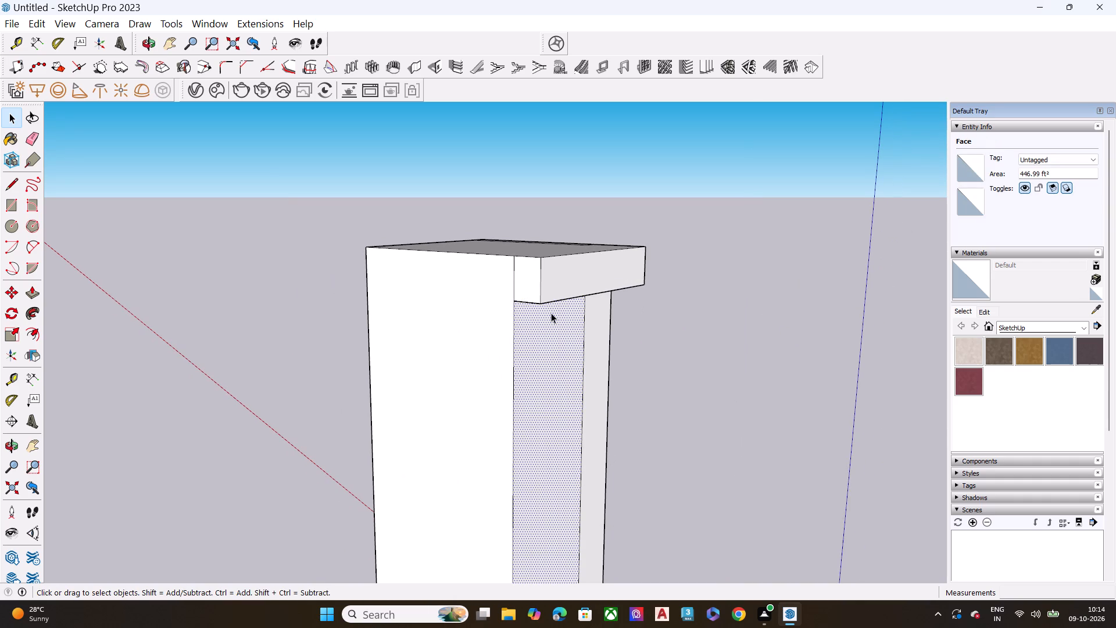
key(space)
middle_click(731, 449)
Inspect the whole building around the side wall's front corner, checking the top band, bays and base ledge together.
middle_drag(680, 375, 332, 361)
scroll(679, 375, down, 1)
scroll(380, 323, up, 1)
scroll(478, 312, down, 3)
scroll(480, 312, up, 1)
scroll(485, 312, down, 2)
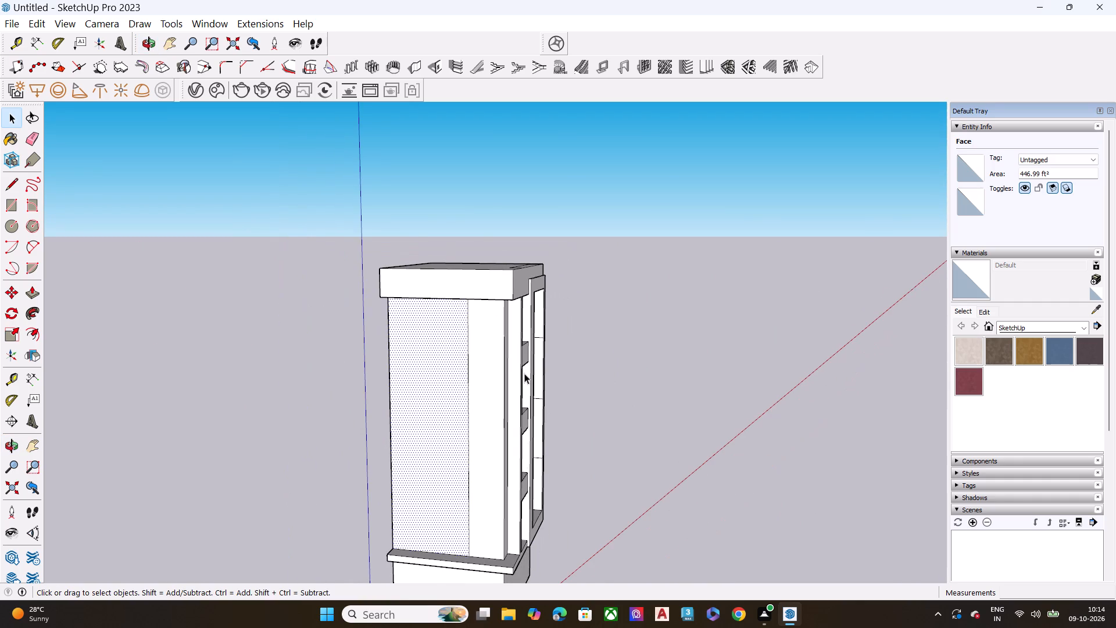
scroll(598, 372, up, 1)
middle_drag(712, 372, 582, 377)
scroll(526, 303, down, 6)
scroll(519, 511, up, 1)
scroll(519, 511, down, 2)
scroll(518, 511, up, 4)
scroll(482, 341, up, 2)
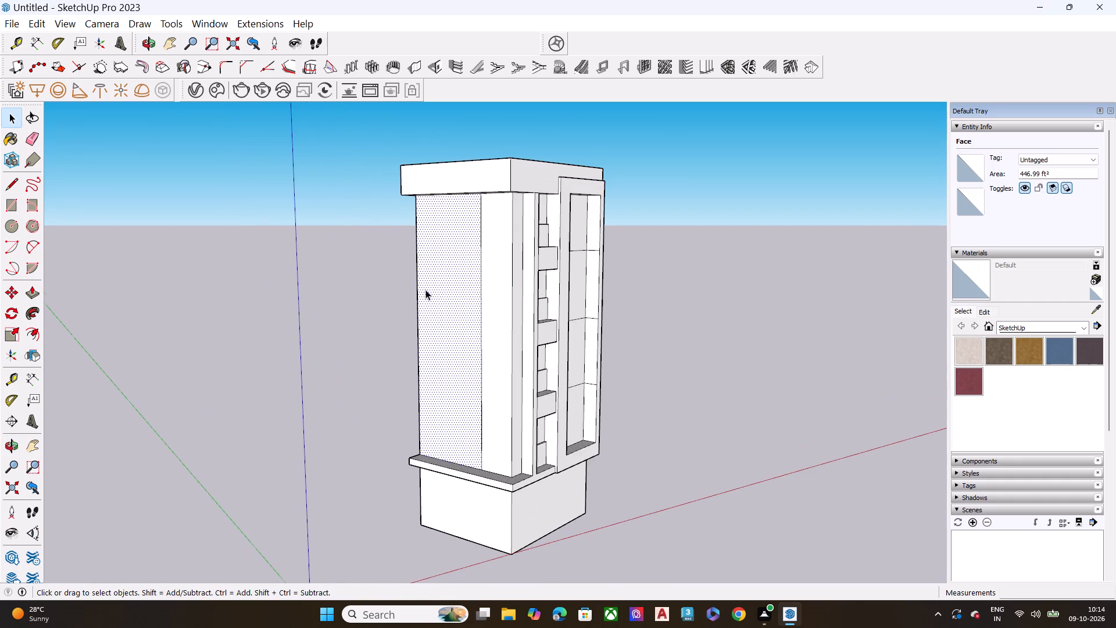
scroll(425, 290, up, 1)
scroll(447, 224, up, 5)
key(space)
click(792, 336)
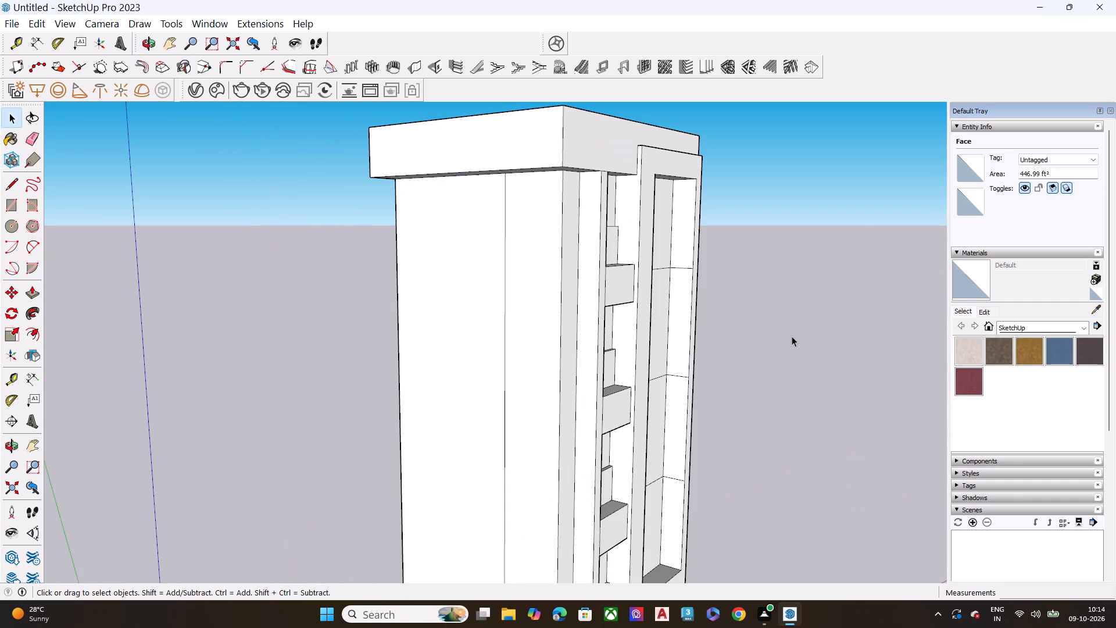
scroll(723, 320, down, 3)
middle_drag(703, 379, 615, 327)
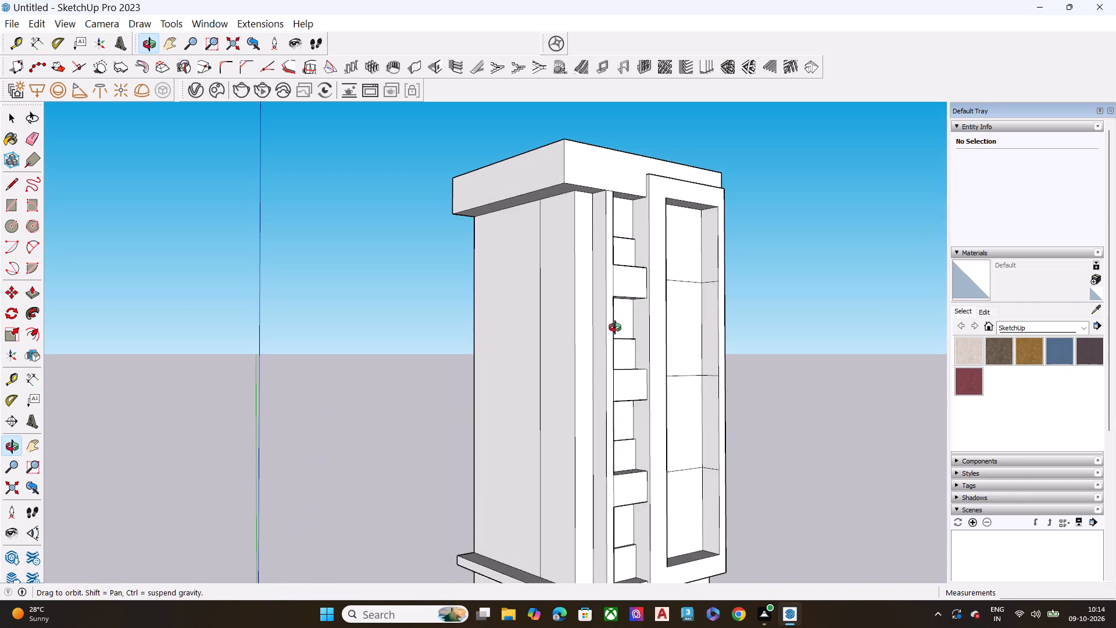
middle_drag(615, 327, 627, 340)
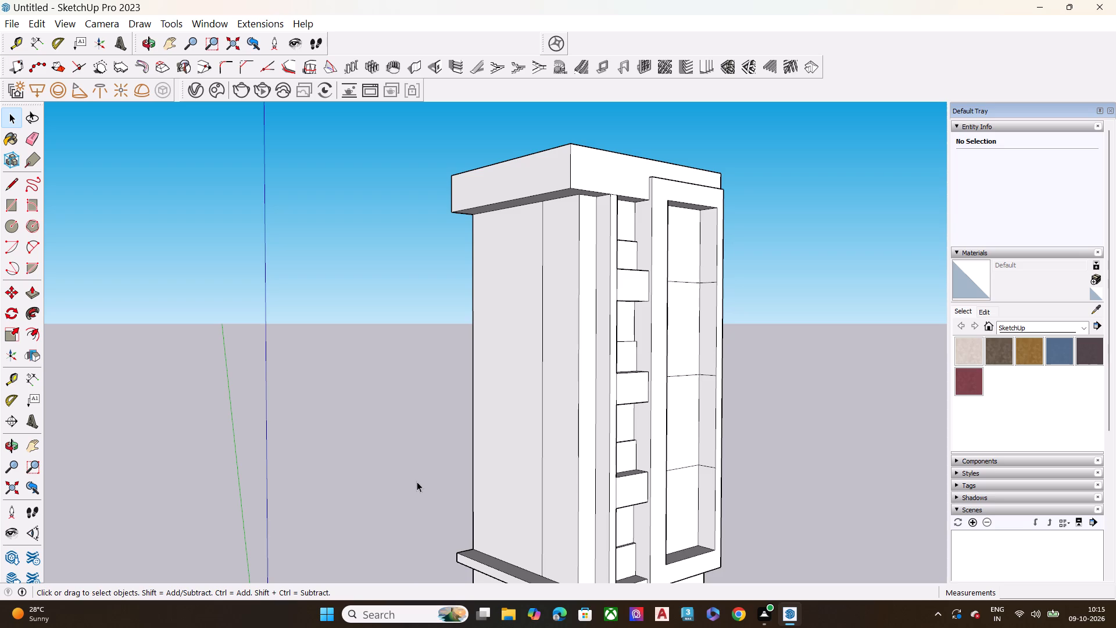
scroll(415, 311, down, 5)
middle_drag(495, 464, 511, 450)
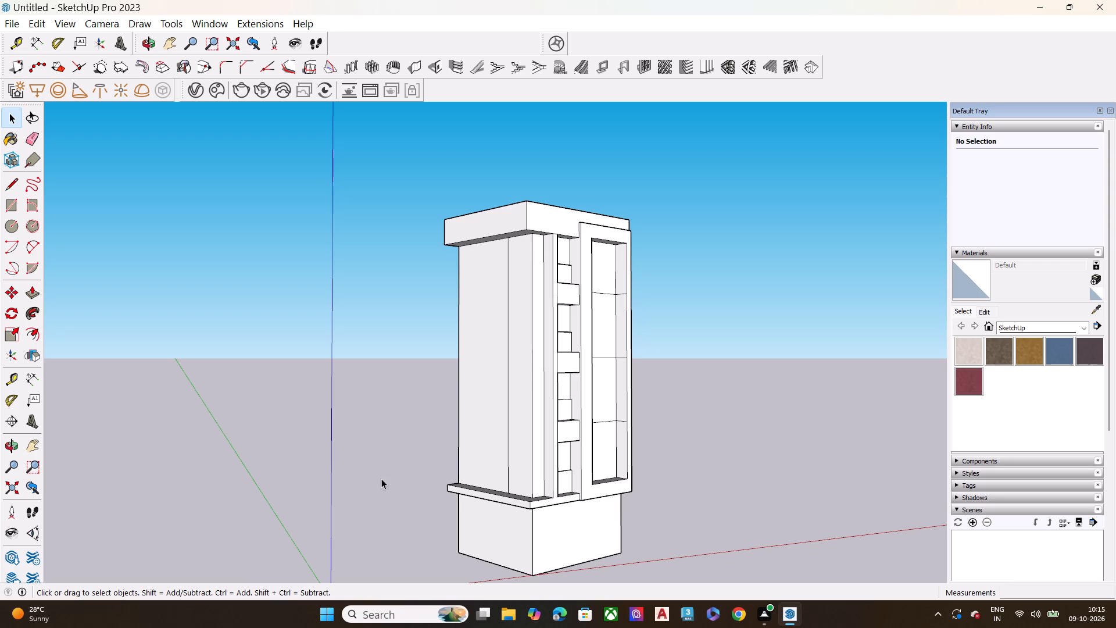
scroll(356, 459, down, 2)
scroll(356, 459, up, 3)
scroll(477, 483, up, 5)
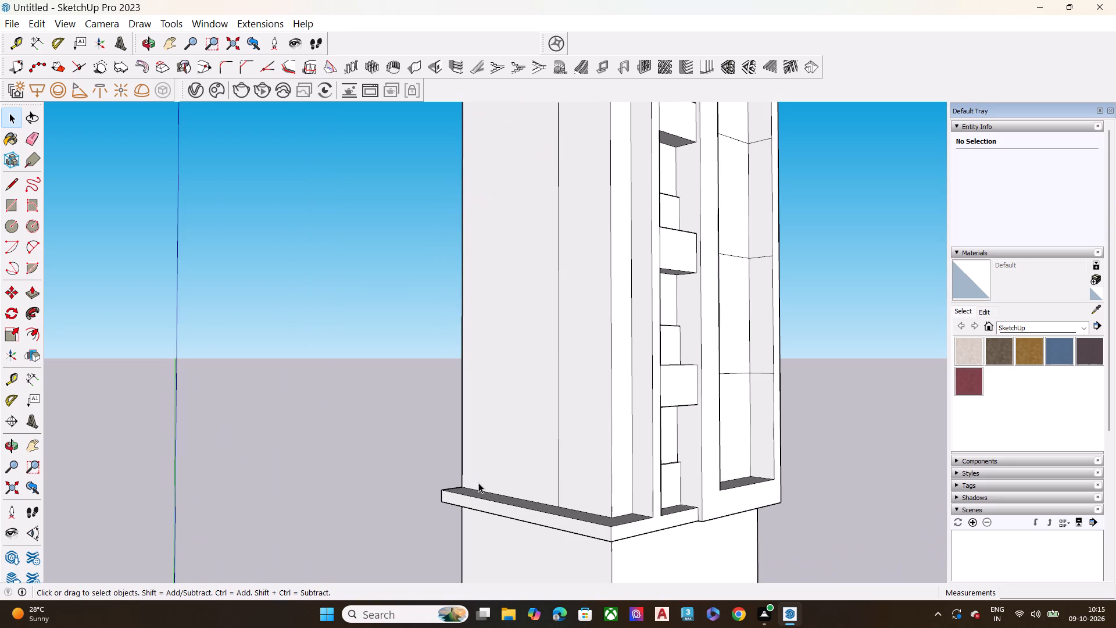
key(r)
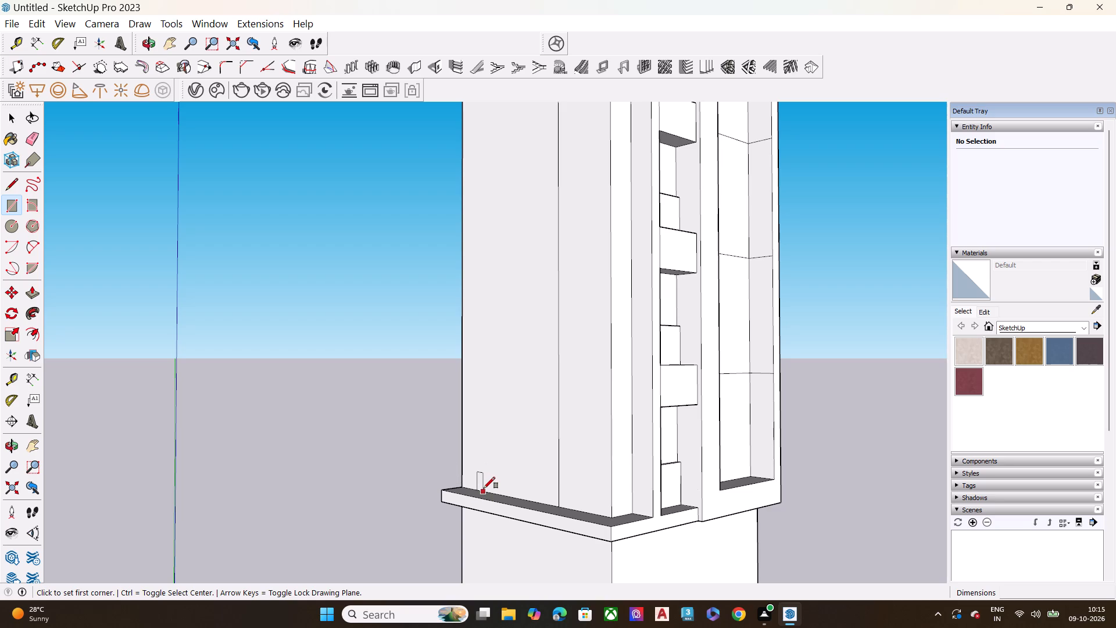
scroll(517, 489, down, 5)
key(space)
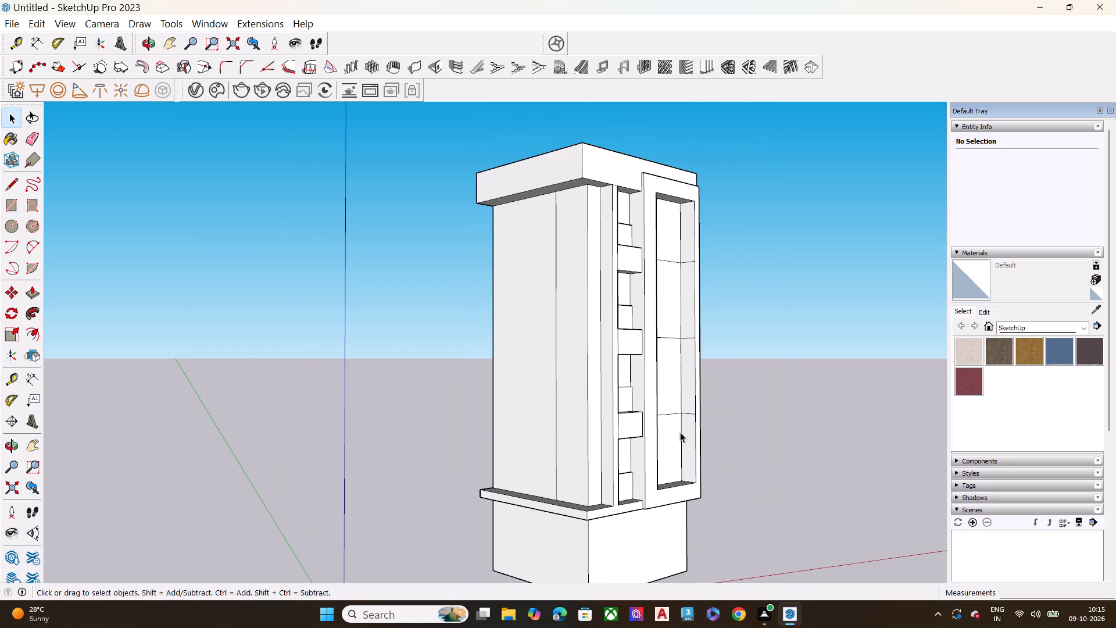
Copy the wide bay's front frame face with its edges from its upper corner to open space beyond the building's side wall.
middle_drag(681, 432, 400, 433)
scroll(652, 347, up, 1)
scroll(653, 347, down, 6)
scroll(662, 191, up, 4)
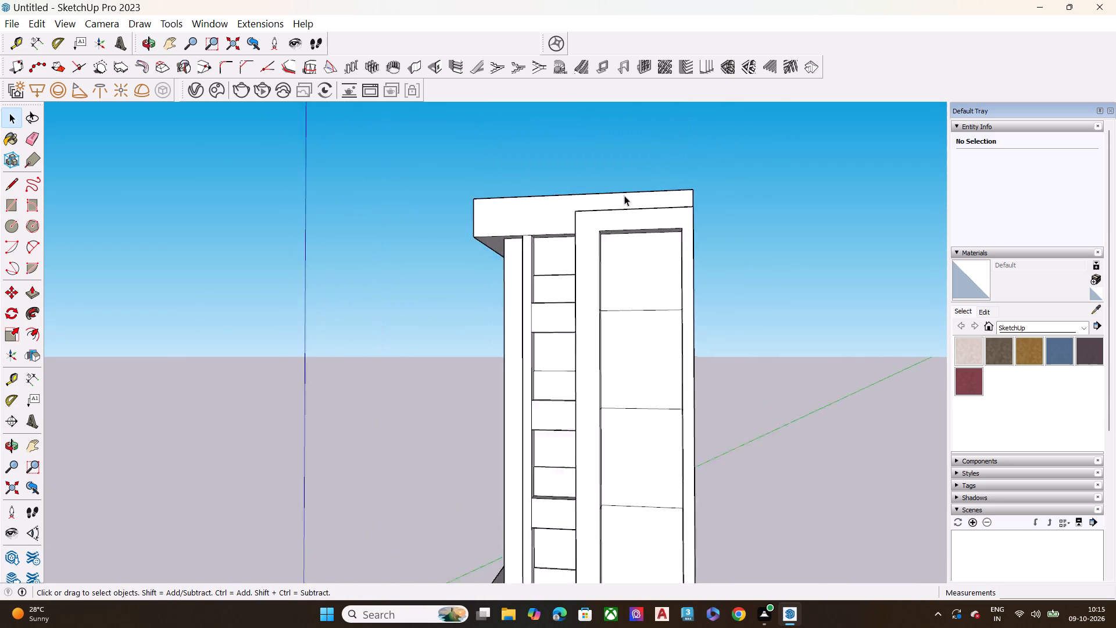
scroll(624, 195, up, 3)
middle_drag(677, 233, 424, 259)
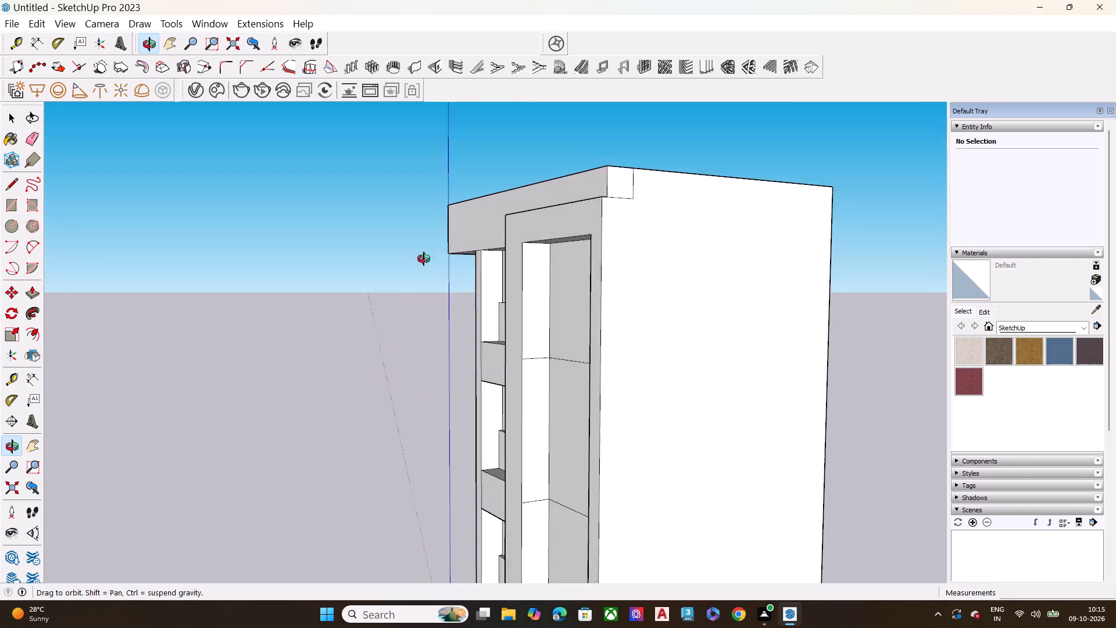
middle_drag(424, 259, 466, 259)
click(566, 222)
scroll(561, 226, down, 4)
middle_drag(570, 227, 633, 228)
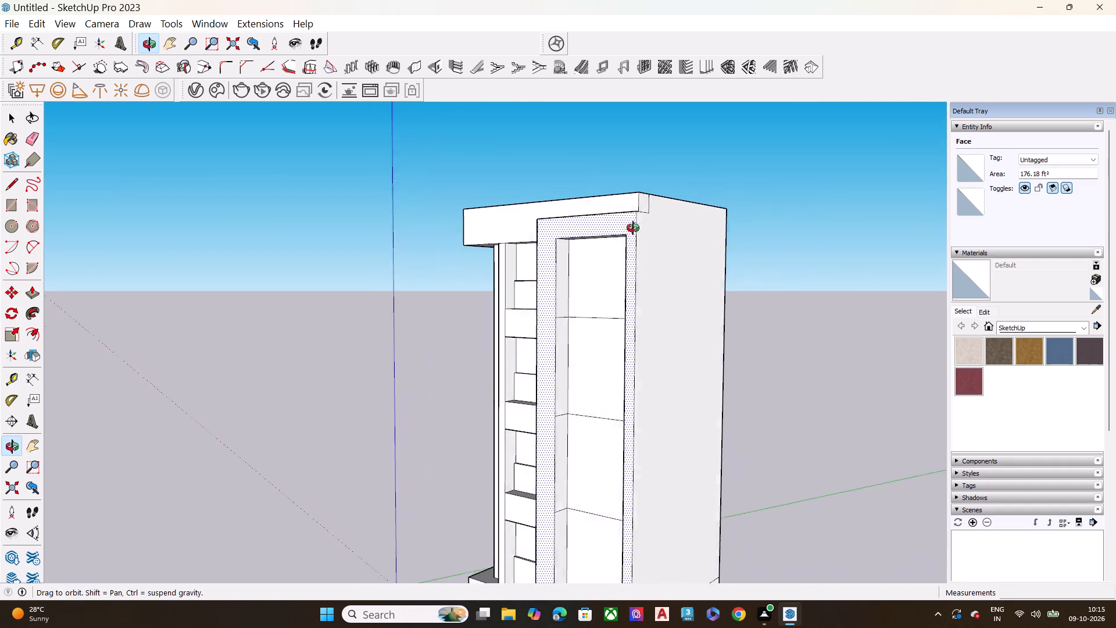
middle_drag(633, 228, 679, 229)
scroll(576, 230, up, 1)
double_click(576, 230)
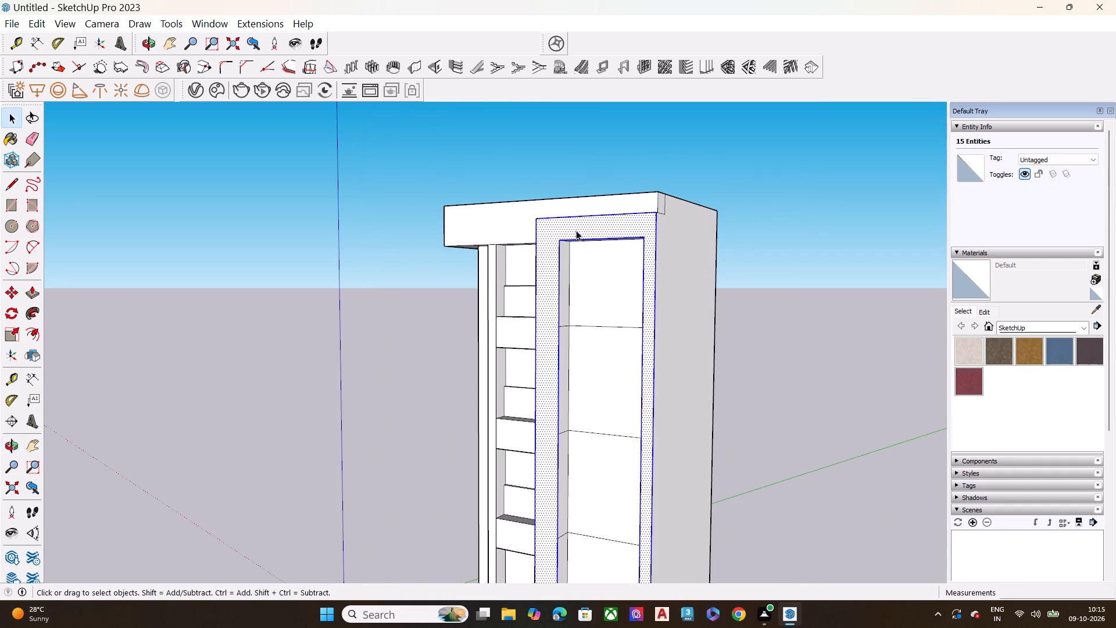
key(m)
click(656, 216)
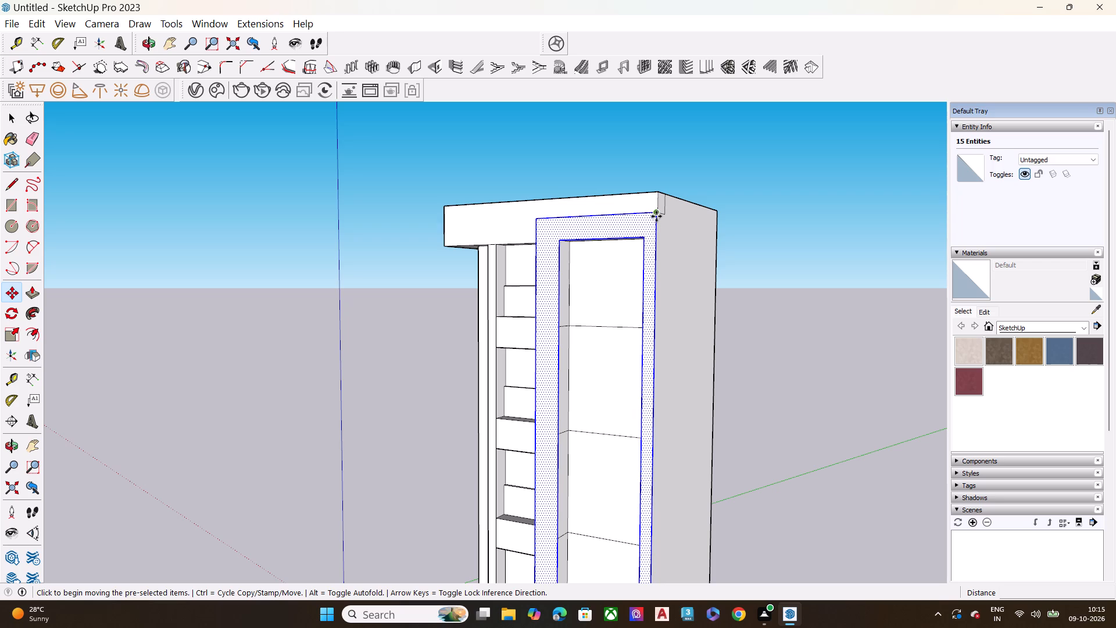
key(space)
key(m)
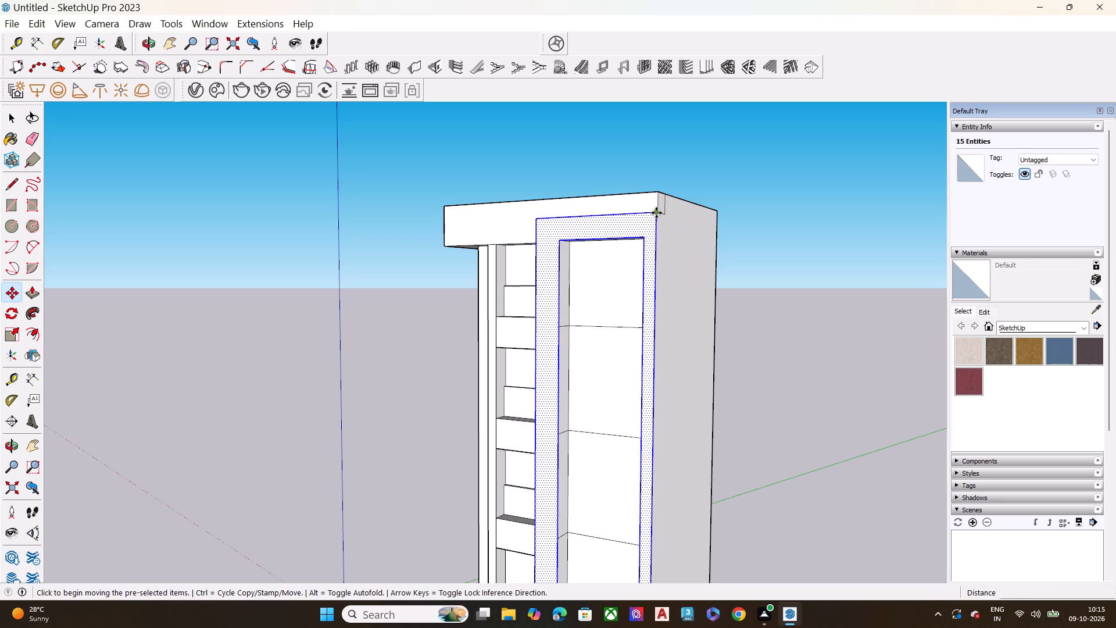
click(656, 213)
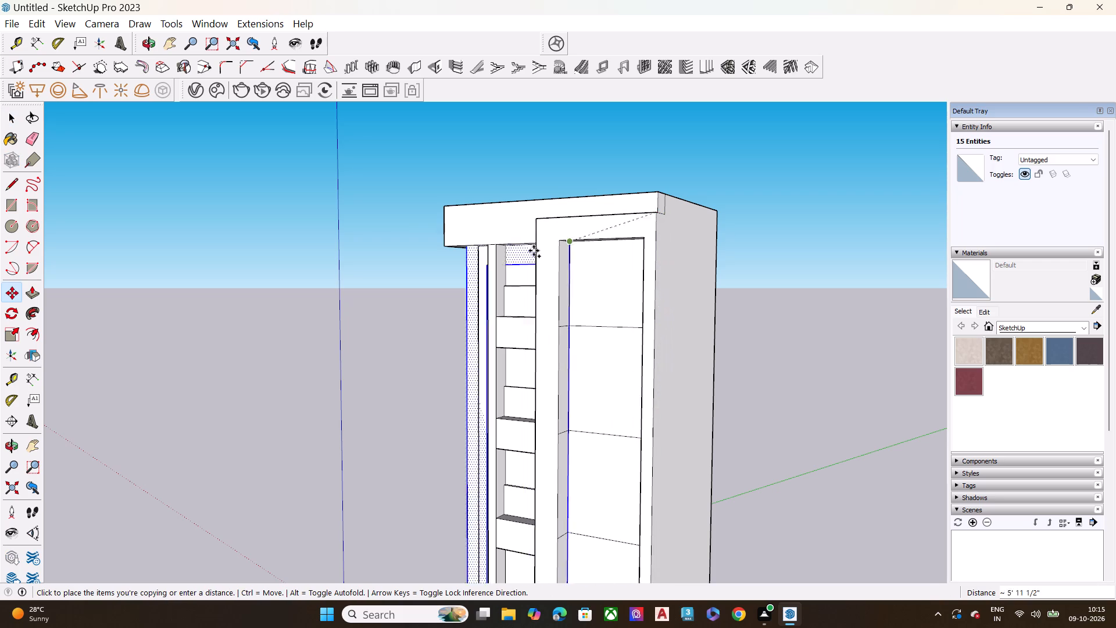
scroll(473, 251, down, 3)
middle_drag(437, 267, 914, 269)
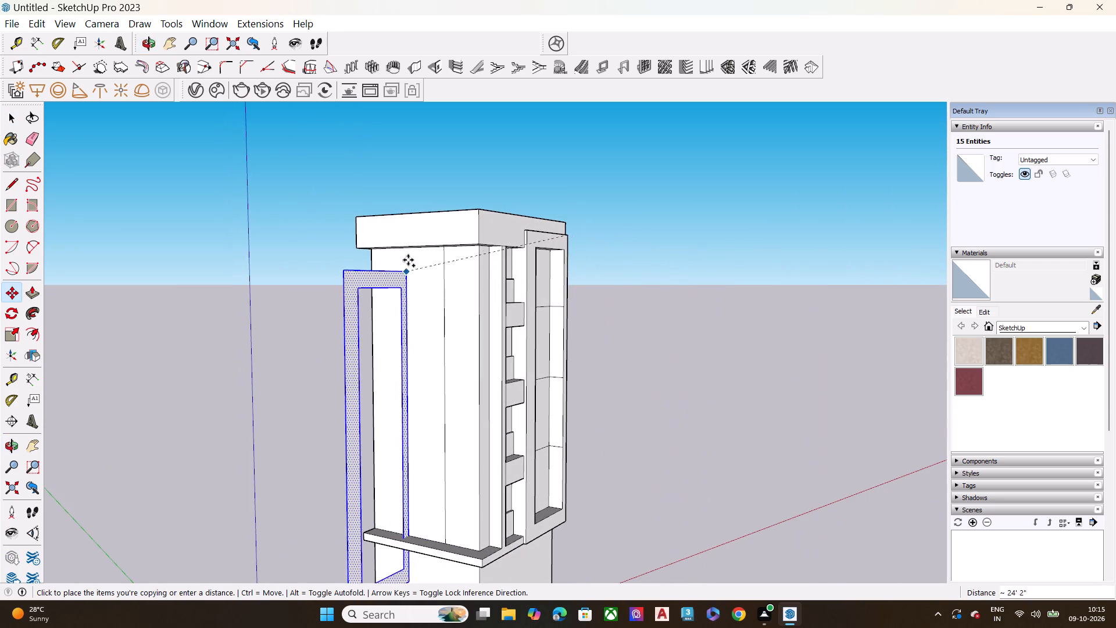
middle_drag(411, 249, 578, 271)
middle_drag(567, 273, 555, 274)
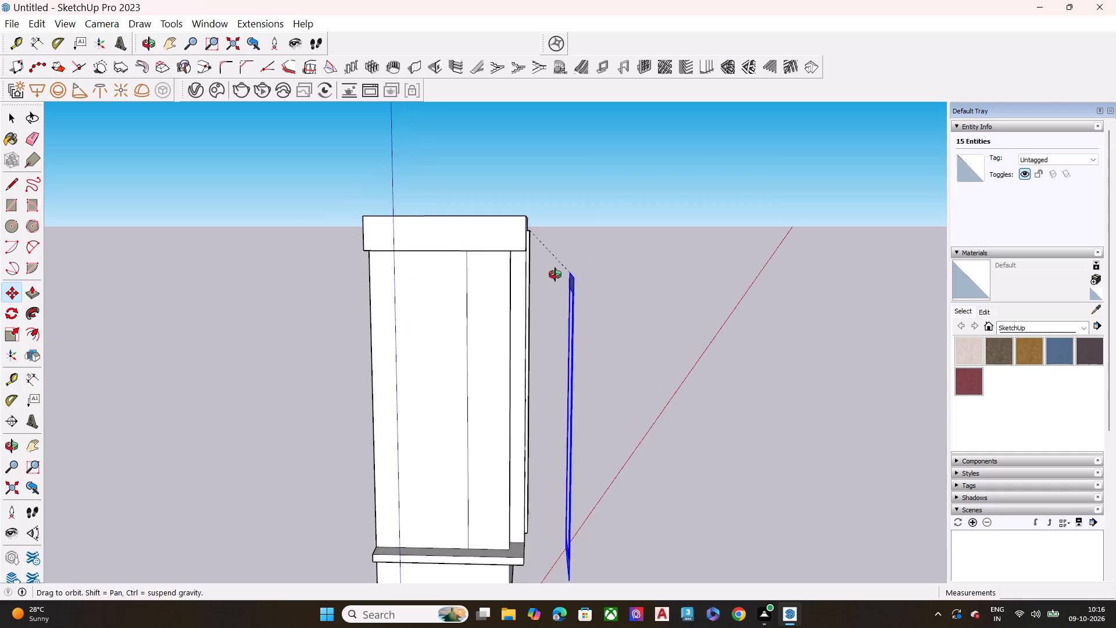
middle_drag(555, 274, 549, 274)
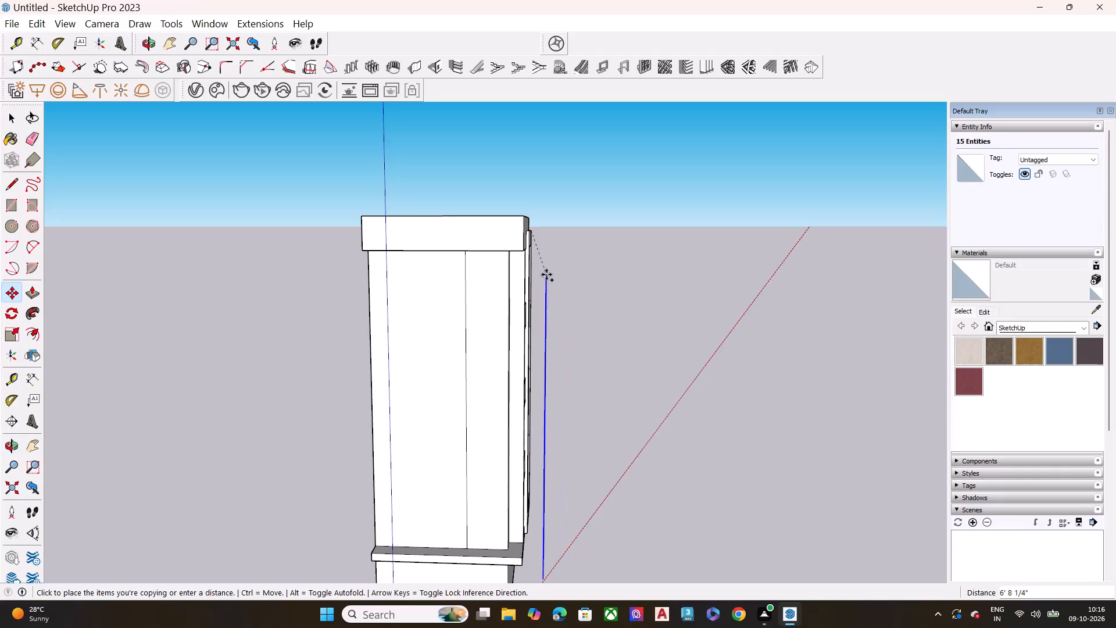
scroll(388, 254, down, 1)
middle_drag(390, 255, 428, 262)
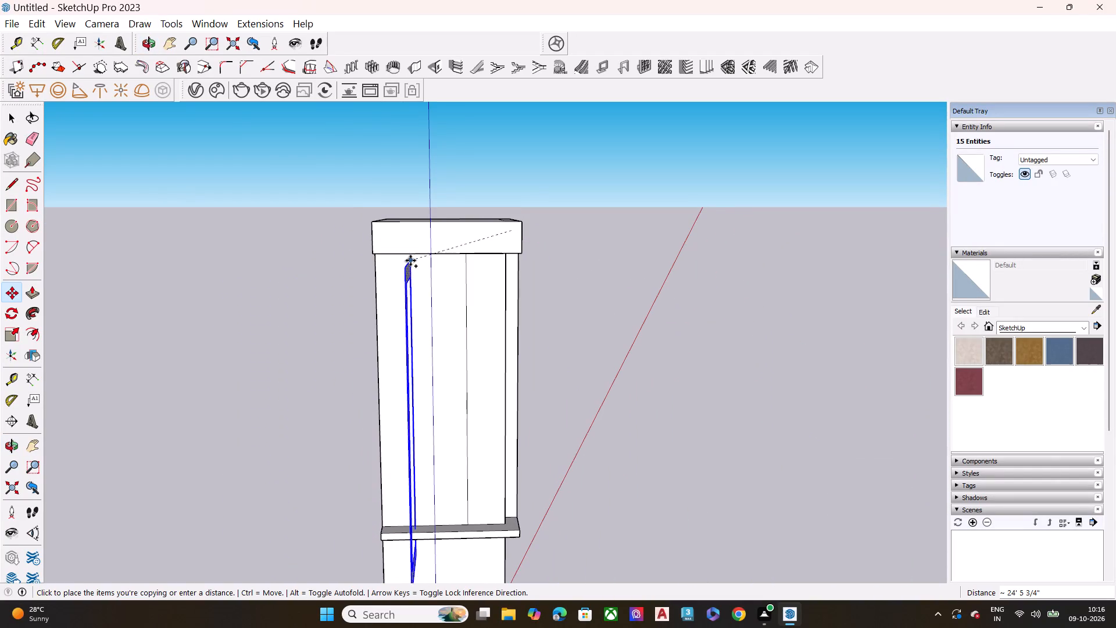
click(345, 246)
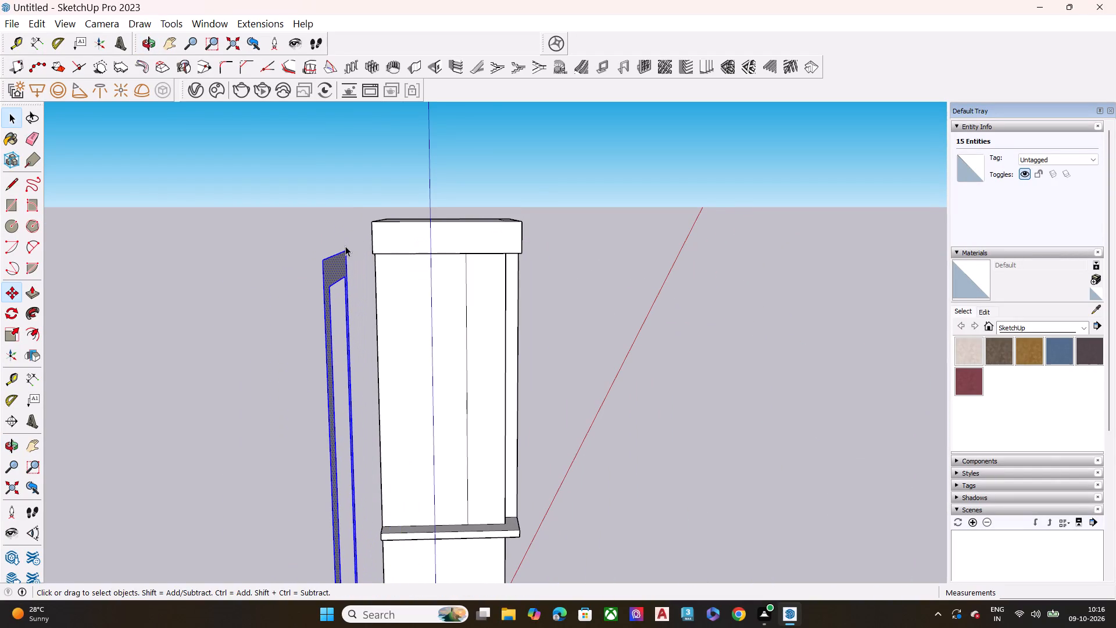
key(space)
Rotate the loose frame copy 90 degrees about the vertical axis so it lies parallel to the building's side wall.
middle_drag(389, 274, 124, 295)
scroll(125, 260, up, 1)
scroll(195, 208, down, 6)
scroll(212, 276, down, 3)
scroll(196, 429, up, 1)
click(203, 437)
drag(121, 407, 117, 366)
drag(52, 172, 52, 172)
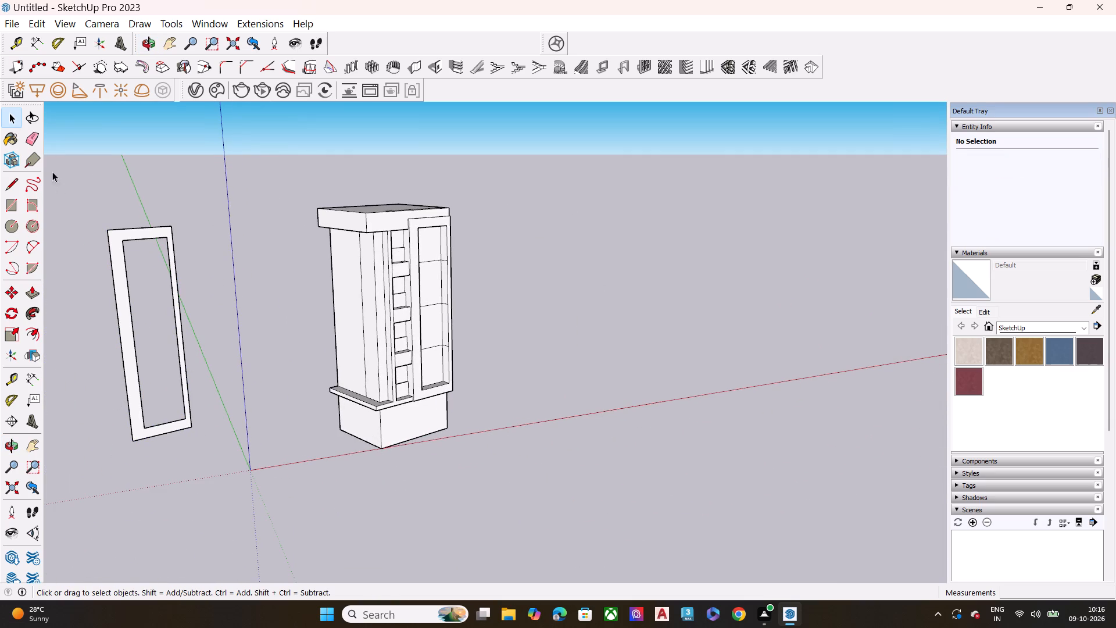
drag(52, 172, 212, 469)
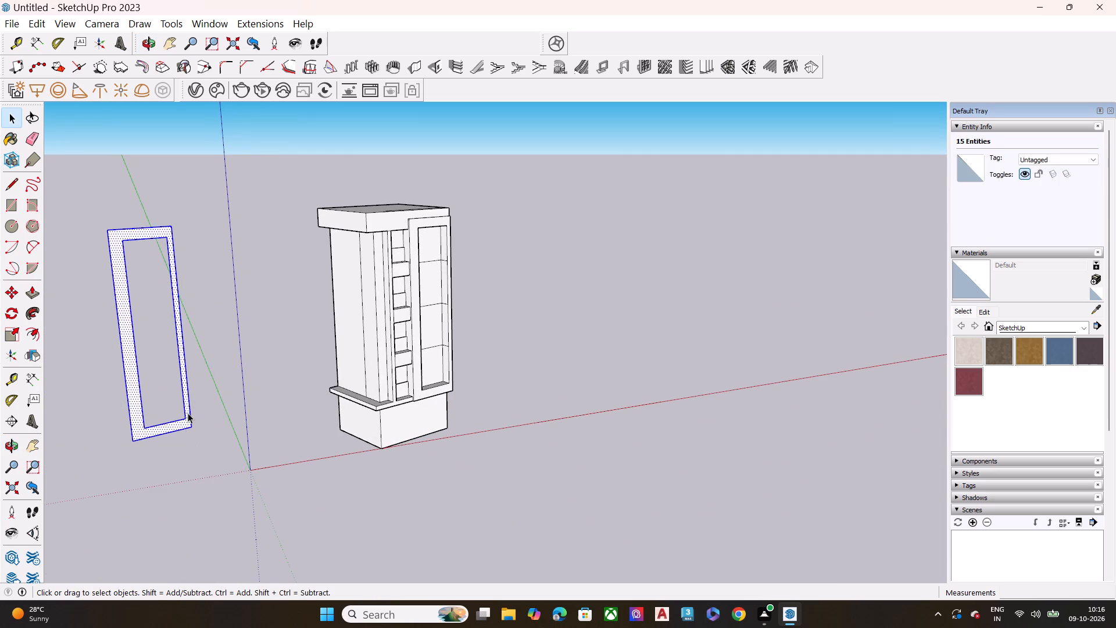
key(q)
click(142, 444)
click(111, 447)
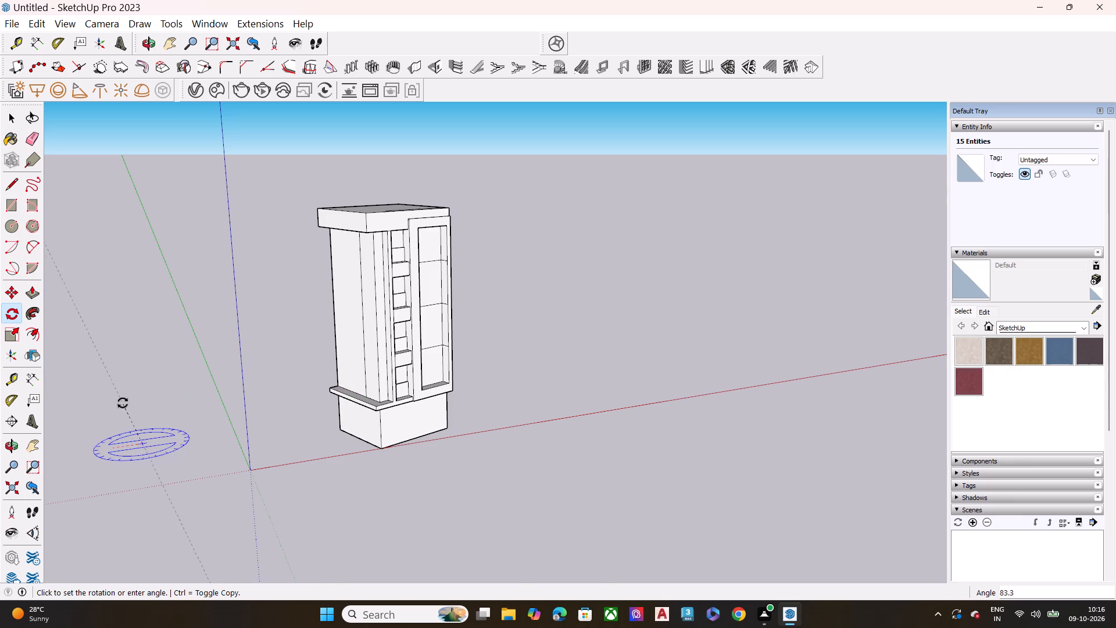
middle_drag(126, 402, 285, 527)
scroll(199, 345, down, 1)
scroll(205, 347, up, 2)
scroll(212, 352, down, 4)
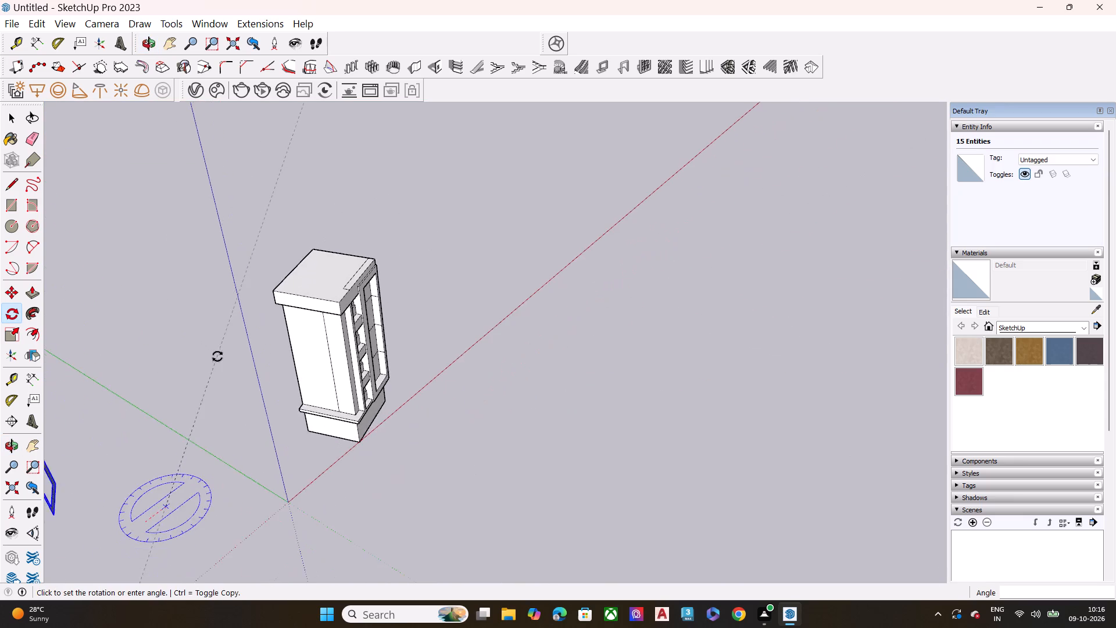
scroll(217, 356, down, 12)
middle_drag(176, 447, 382, 347)
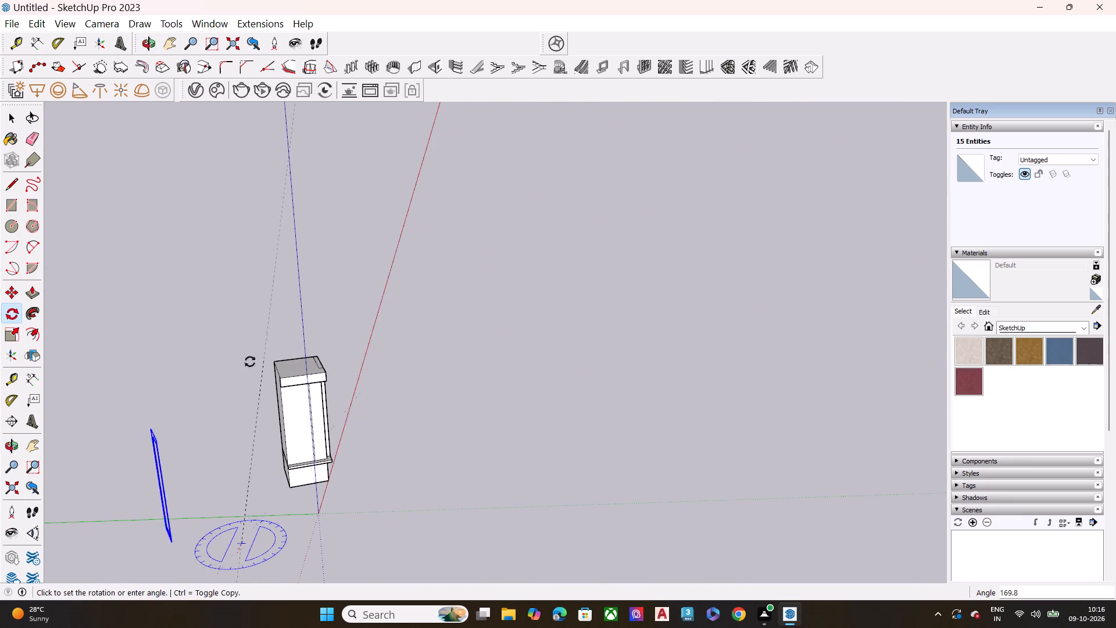
scroll(328, 531, down, 1)
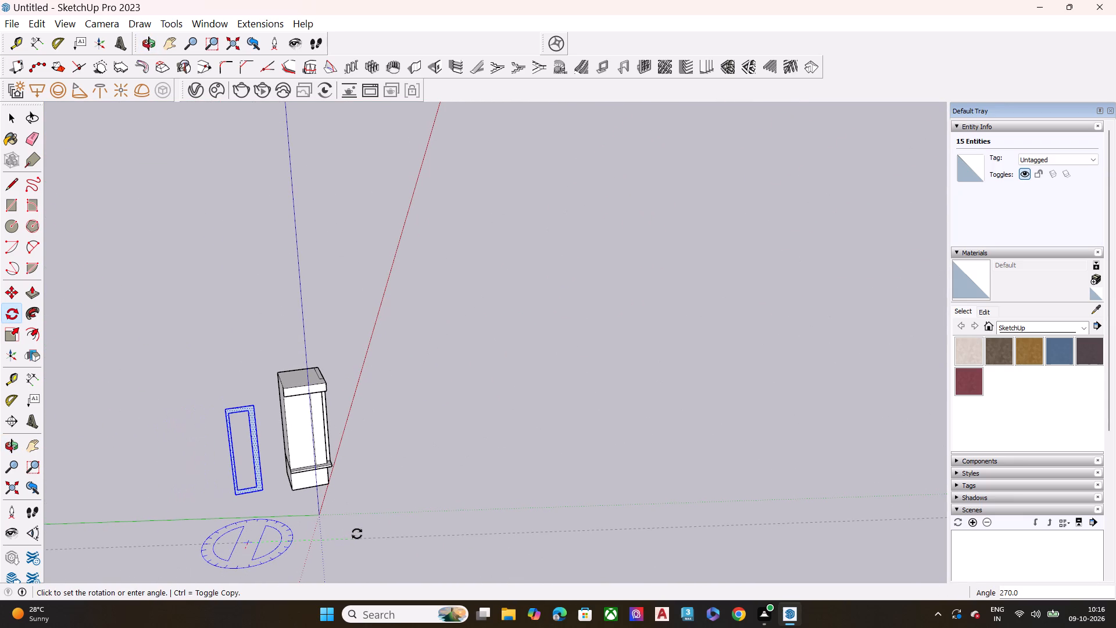
click(151, 549)
key(space)
Move the rotated frame by its upper corner onto the rear vertical edge of the top band on the side wall.
middle_drag(299, 556, 206, 355)
middle_drag(210, 444, 213, 541)
scroll(224, 516, up, 3)
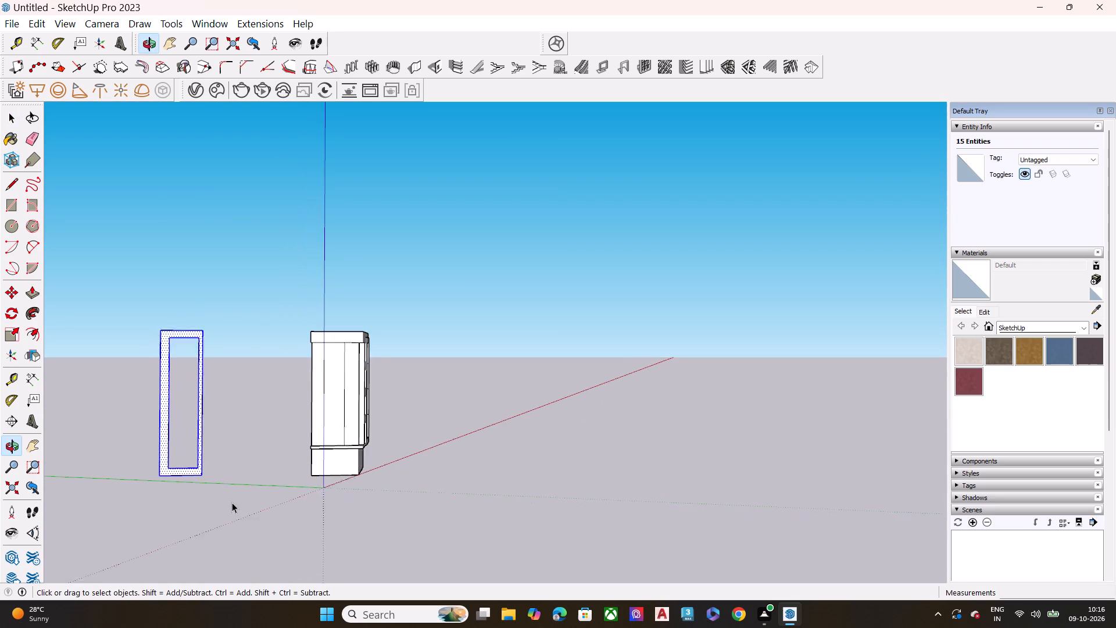
scroll(232, 502, up, 2)
drag(232, 501, 103, 246)
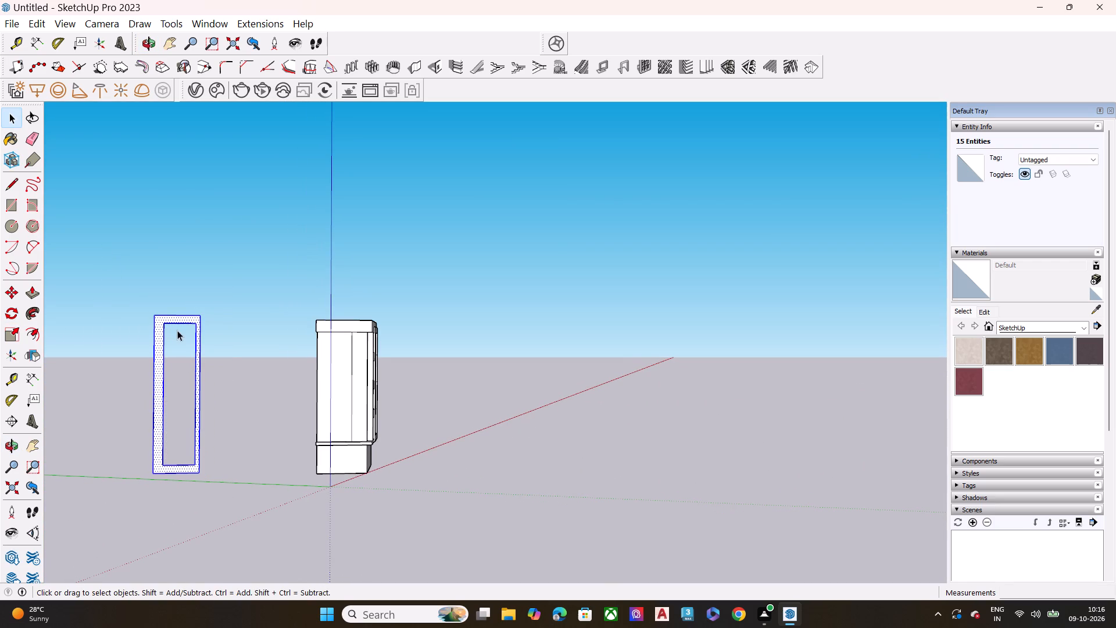
key(m)
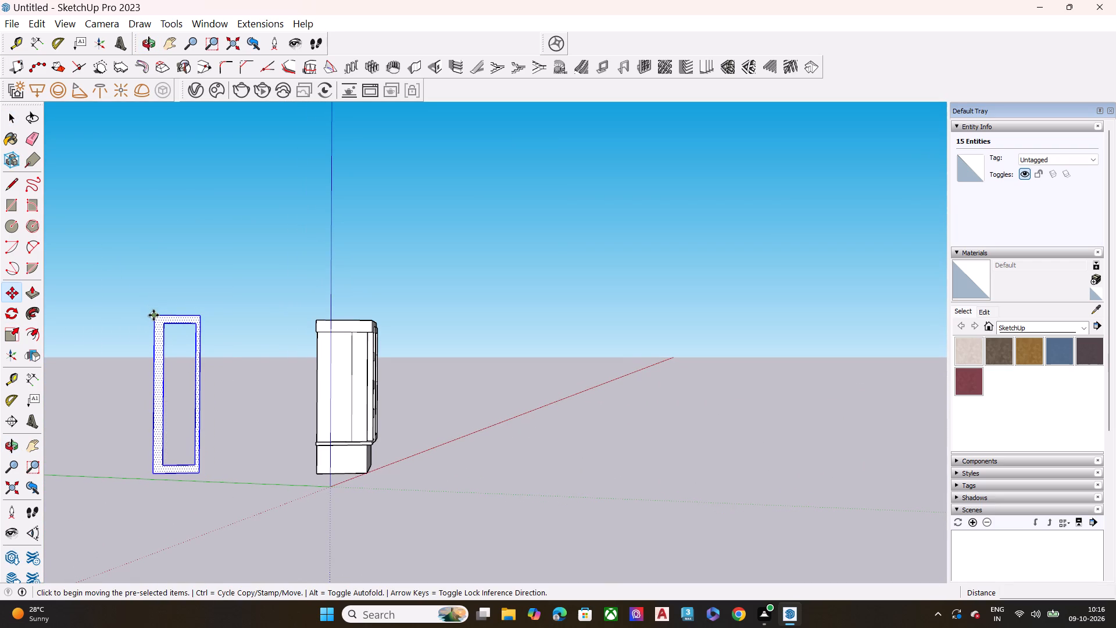
drag(154, 315, 168, 318)
scroll(323, 334, up, 8)
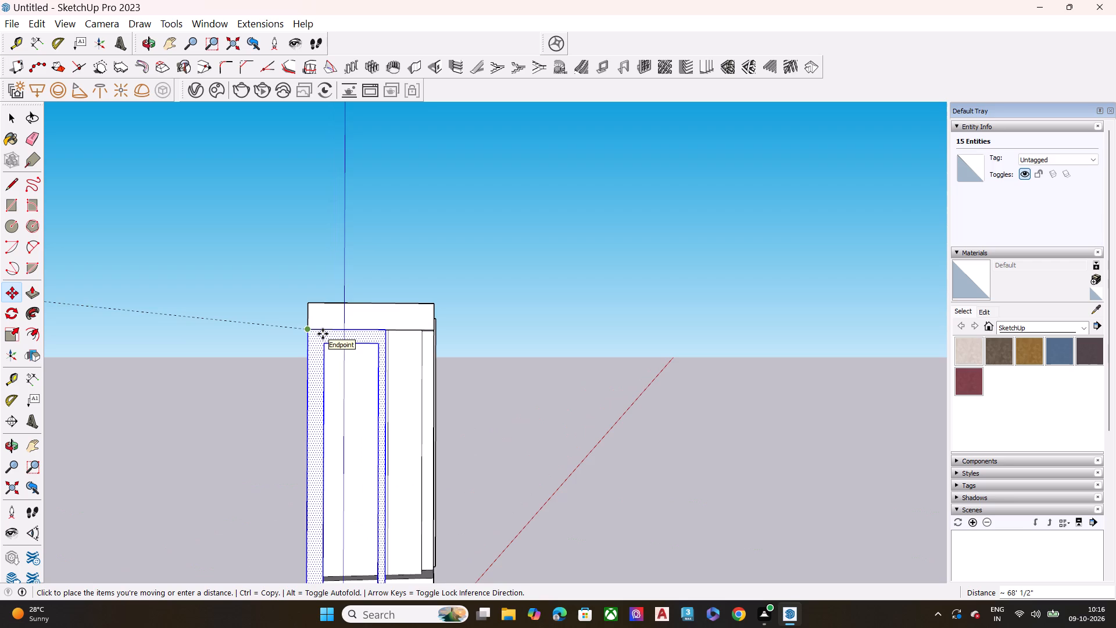
scroll(323, 334, up, 1)
scroll(323, 334, down, 1)
scroll(323, 334, up, 8)
scroll(294, 329, down, 5)
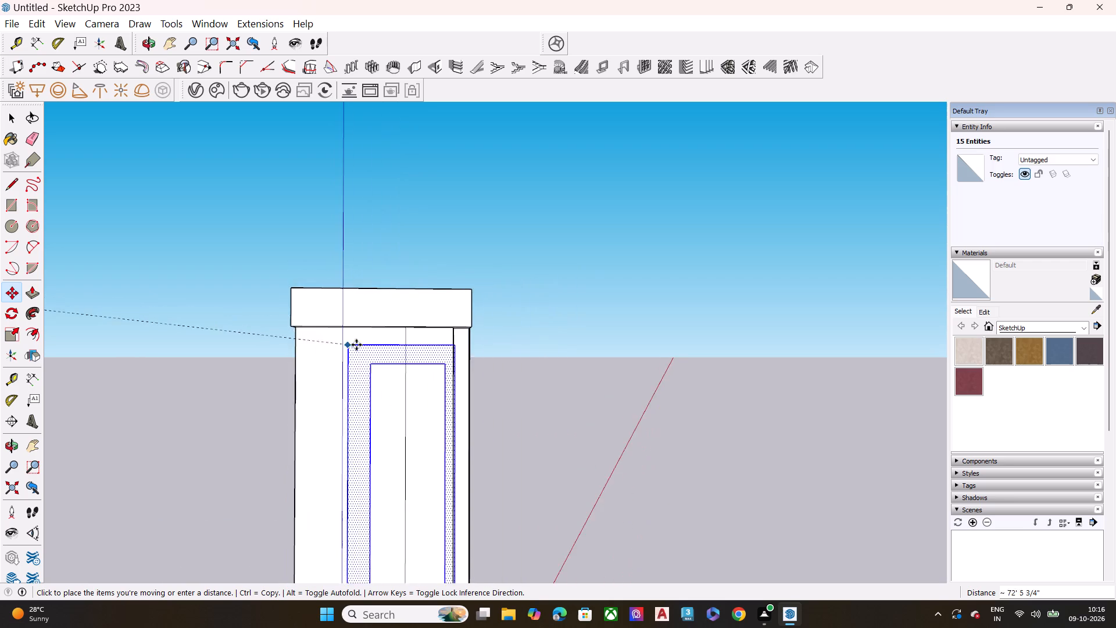
middle_drag(356, 345, 299, 375)
scroll(299, 375, up, 1)
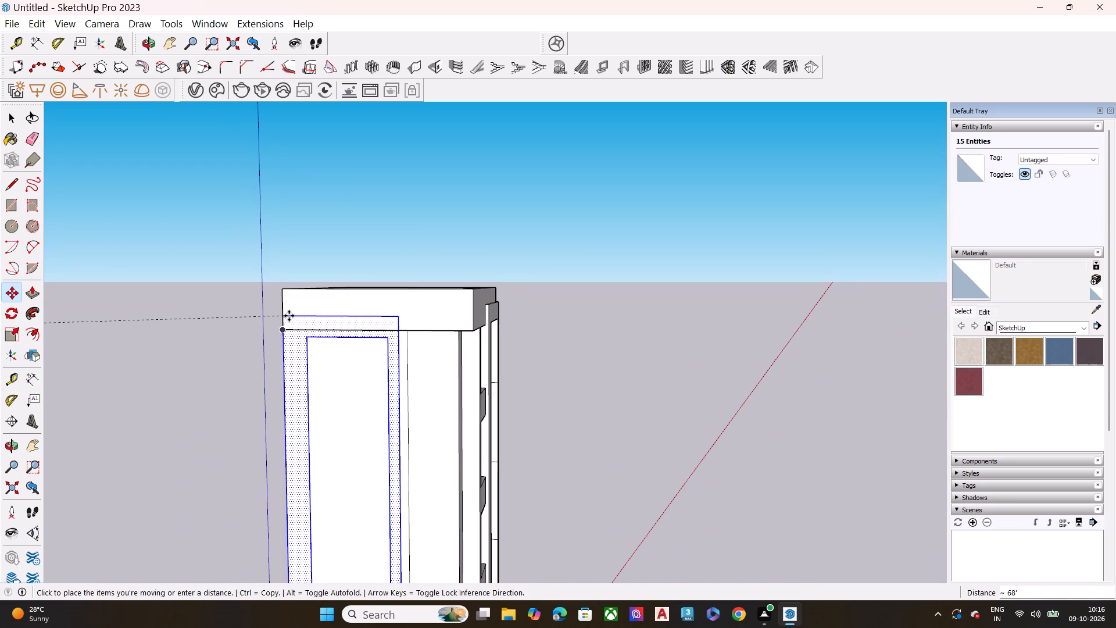
click(284, 311)
key(space)
middle_drag(419, 344, 277, 337)
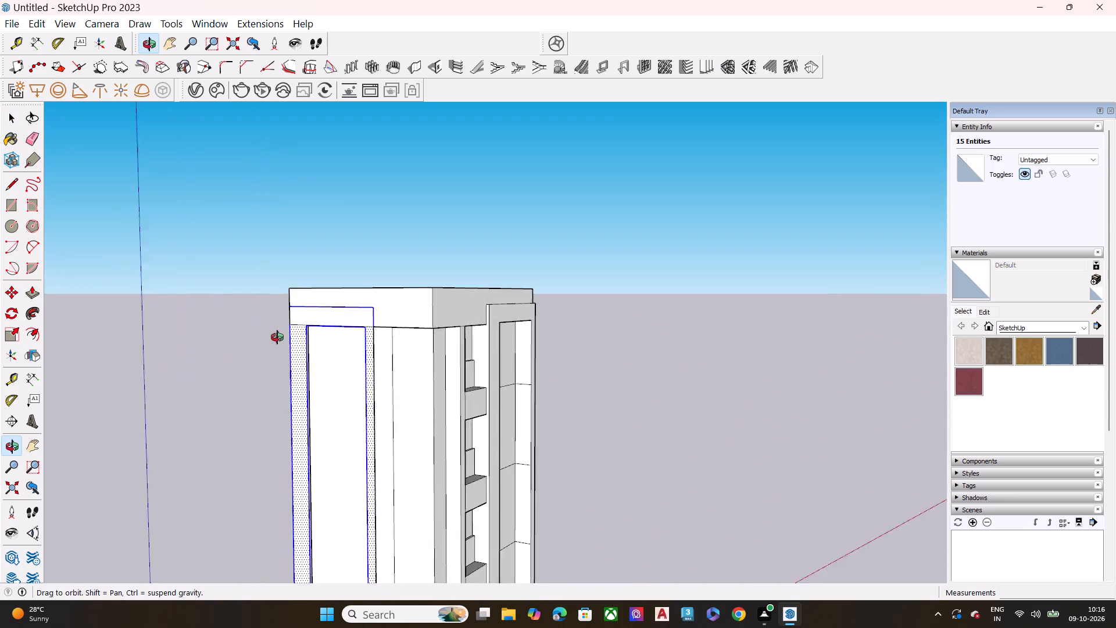
middle_drag(277, 337, 196, 326)
scroll(354, 325, down, 11)
click(494, 336)
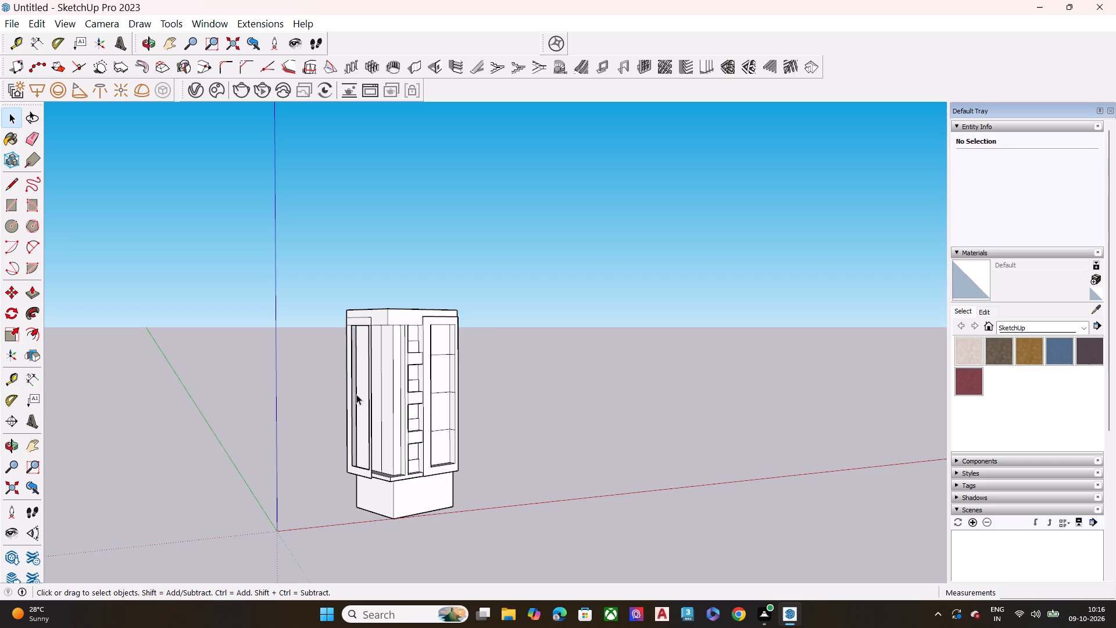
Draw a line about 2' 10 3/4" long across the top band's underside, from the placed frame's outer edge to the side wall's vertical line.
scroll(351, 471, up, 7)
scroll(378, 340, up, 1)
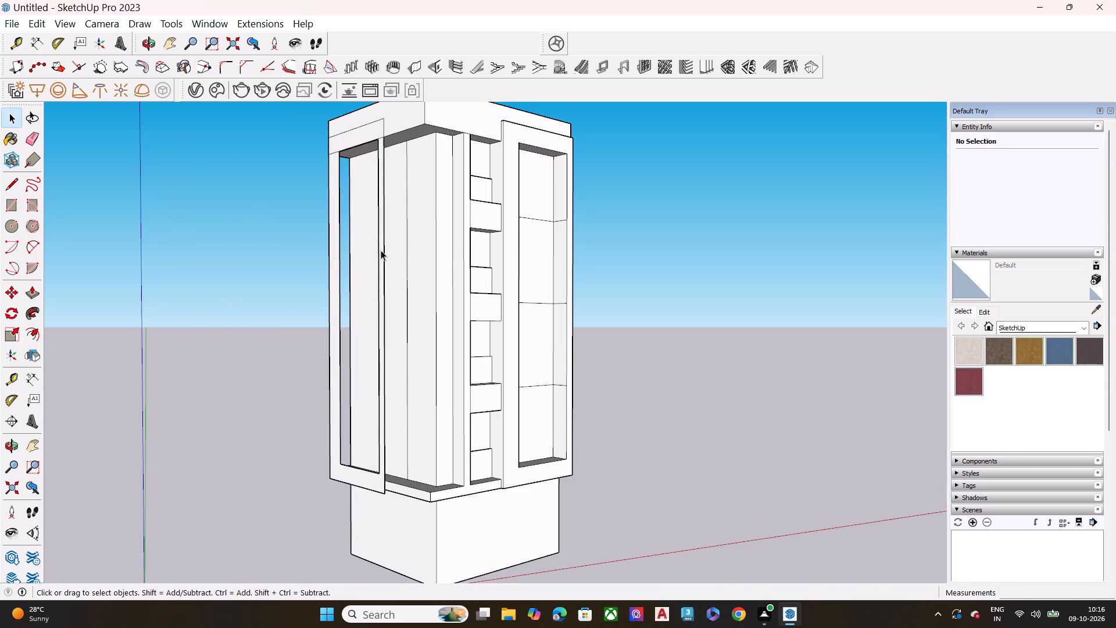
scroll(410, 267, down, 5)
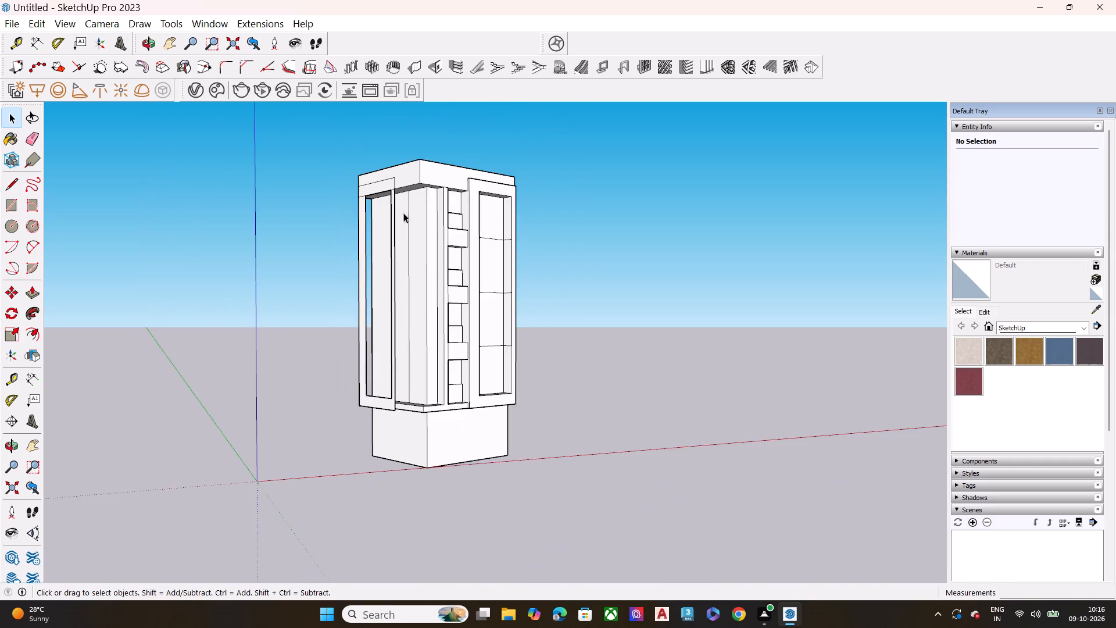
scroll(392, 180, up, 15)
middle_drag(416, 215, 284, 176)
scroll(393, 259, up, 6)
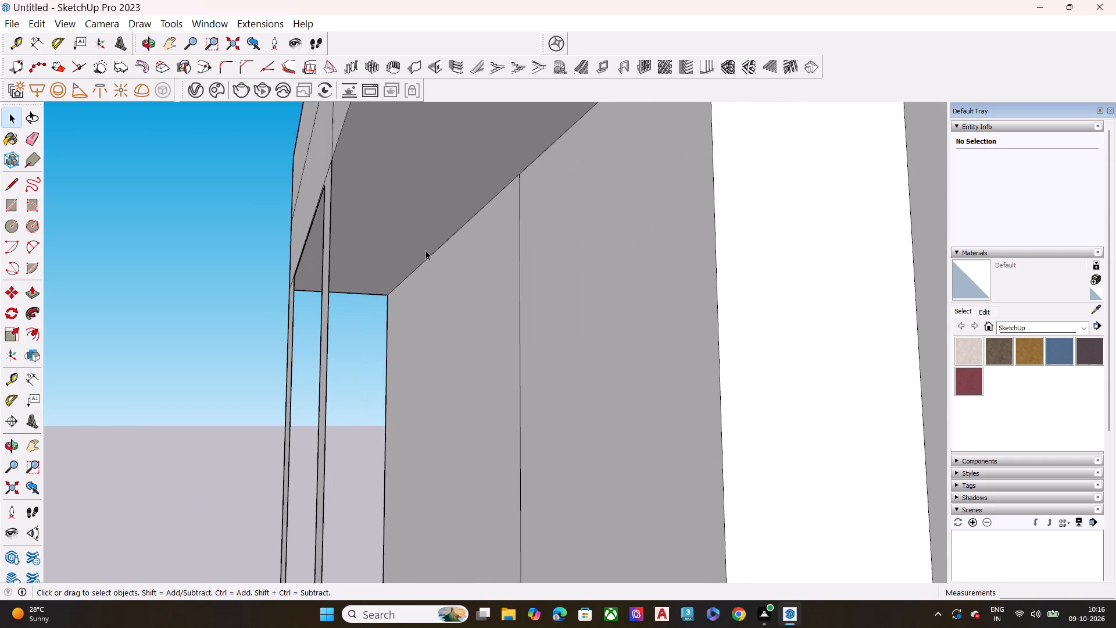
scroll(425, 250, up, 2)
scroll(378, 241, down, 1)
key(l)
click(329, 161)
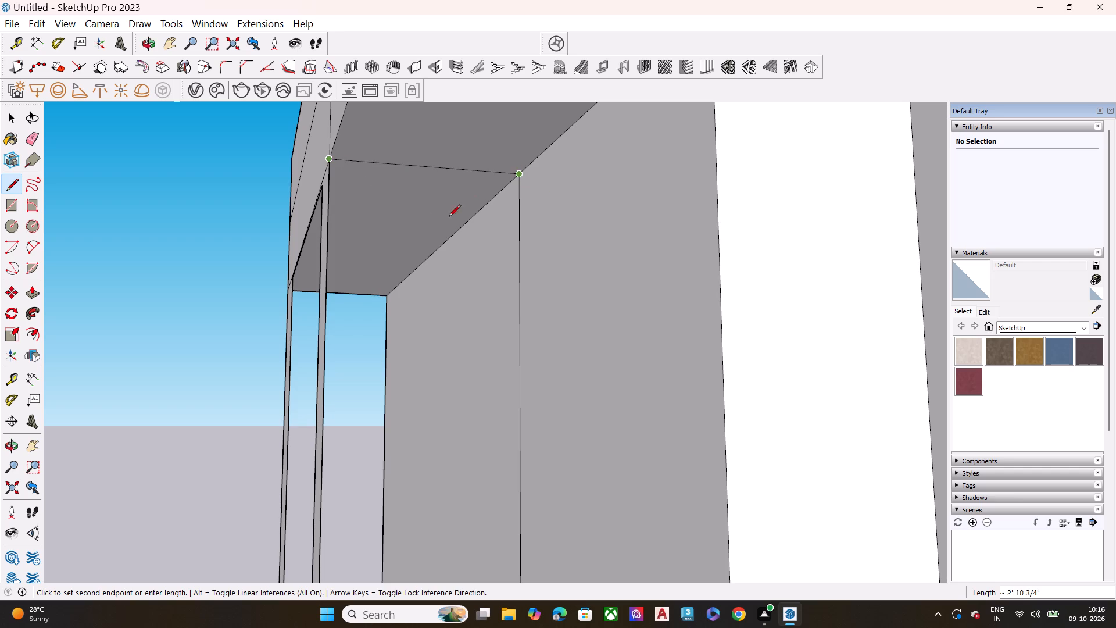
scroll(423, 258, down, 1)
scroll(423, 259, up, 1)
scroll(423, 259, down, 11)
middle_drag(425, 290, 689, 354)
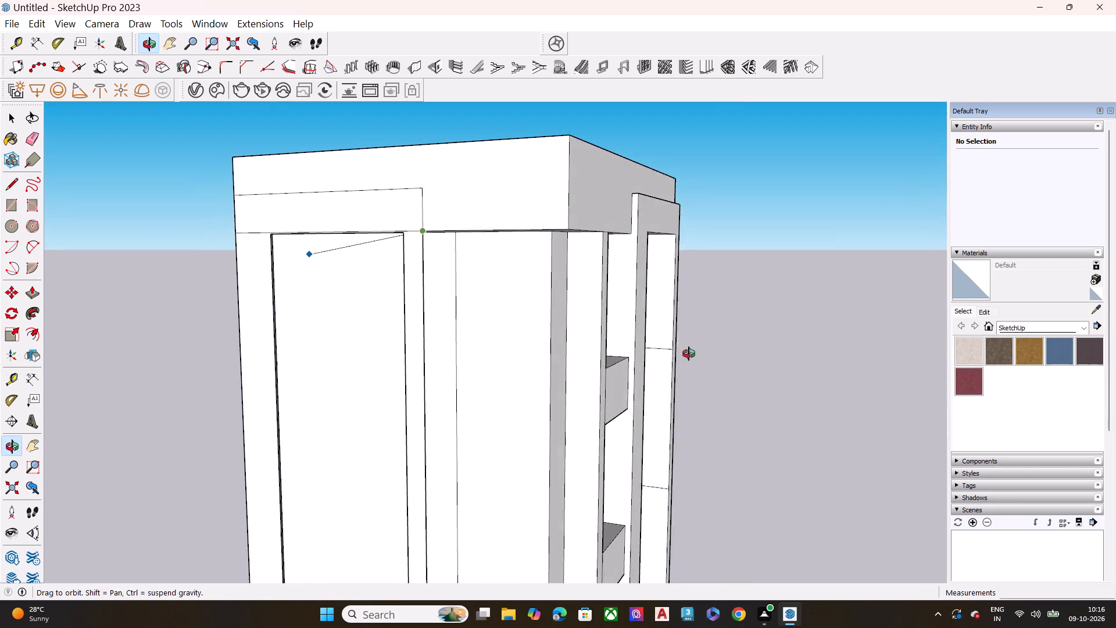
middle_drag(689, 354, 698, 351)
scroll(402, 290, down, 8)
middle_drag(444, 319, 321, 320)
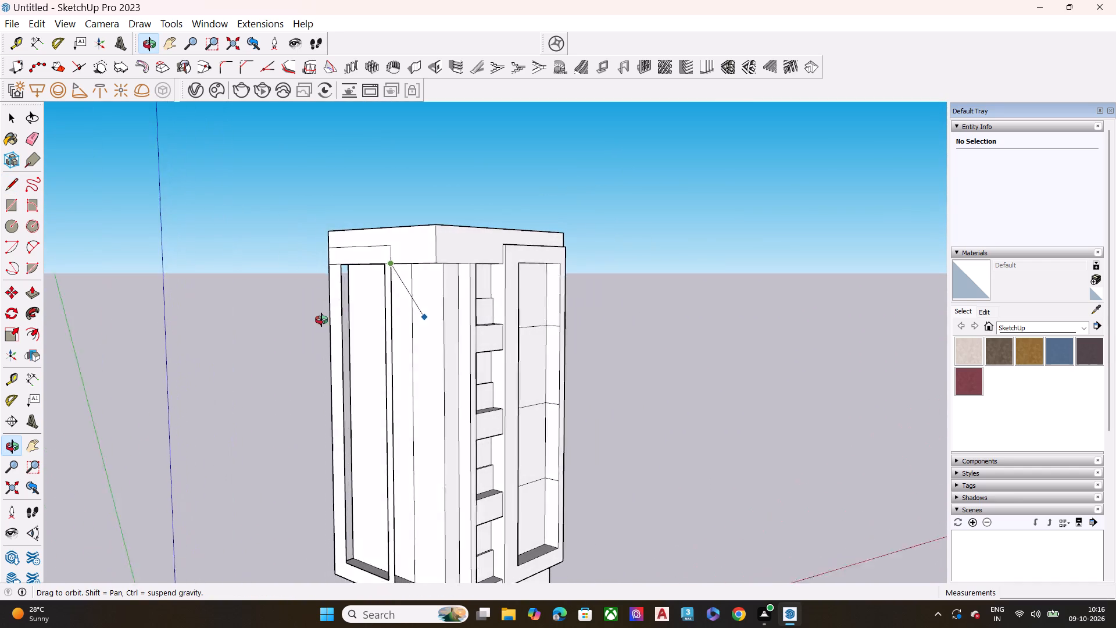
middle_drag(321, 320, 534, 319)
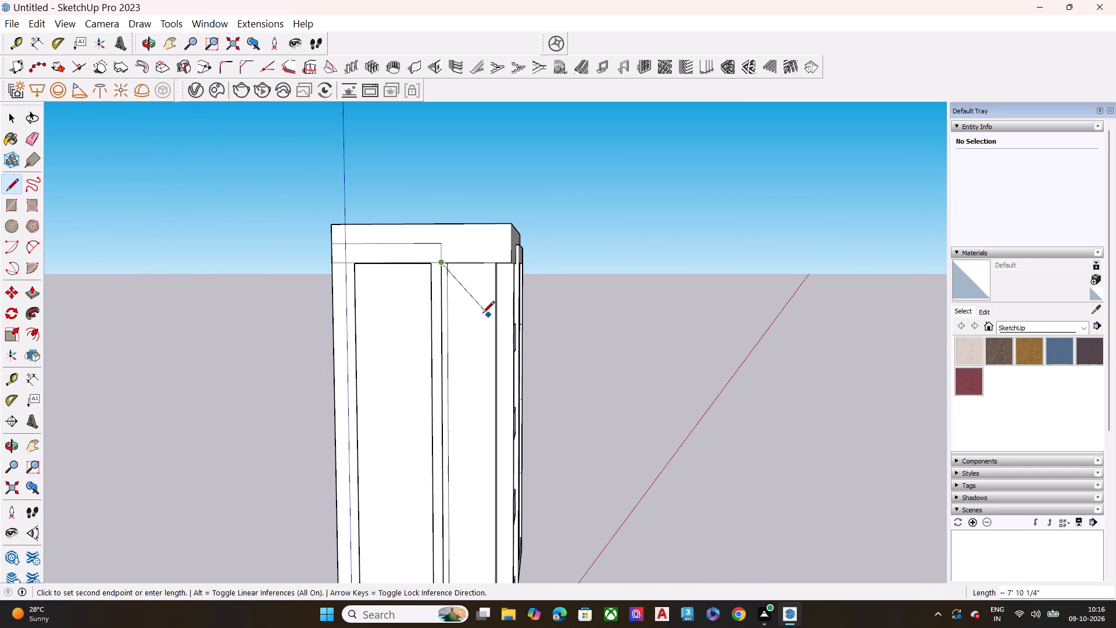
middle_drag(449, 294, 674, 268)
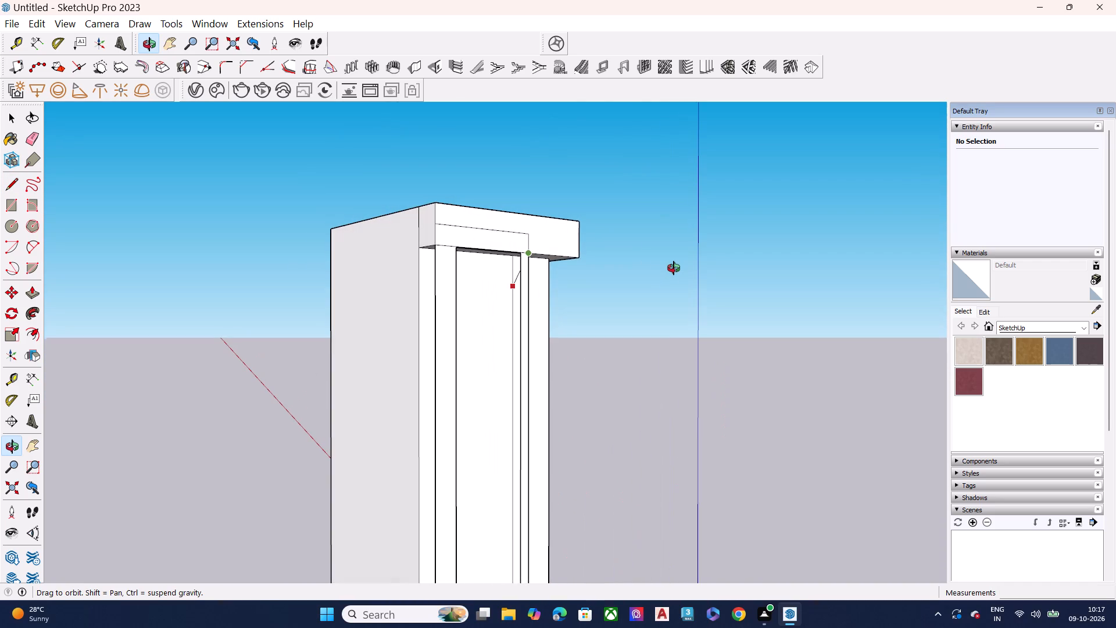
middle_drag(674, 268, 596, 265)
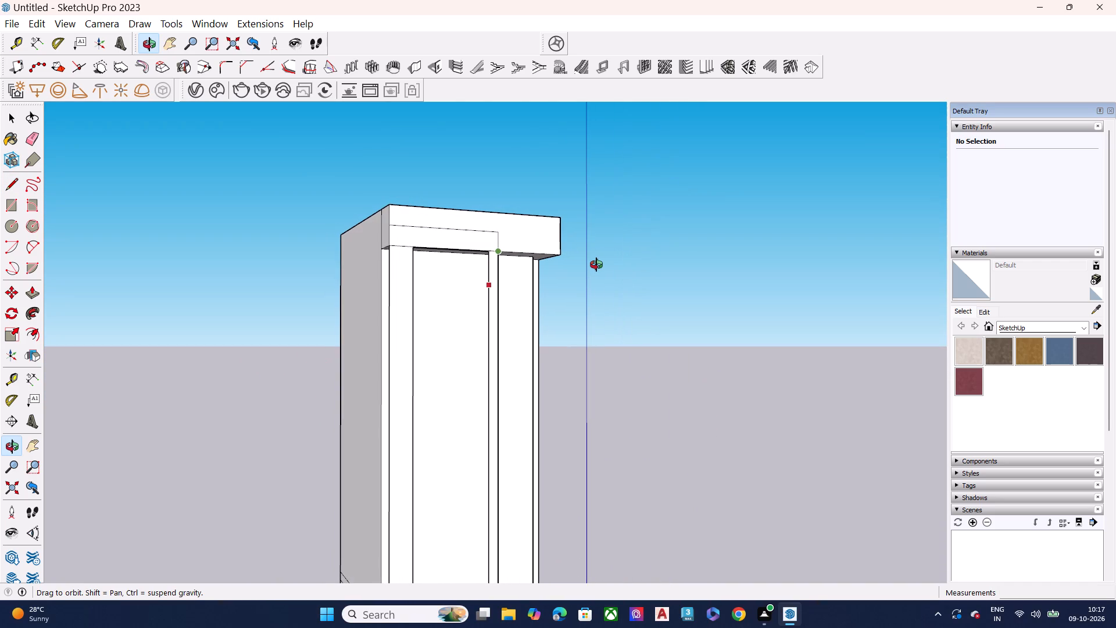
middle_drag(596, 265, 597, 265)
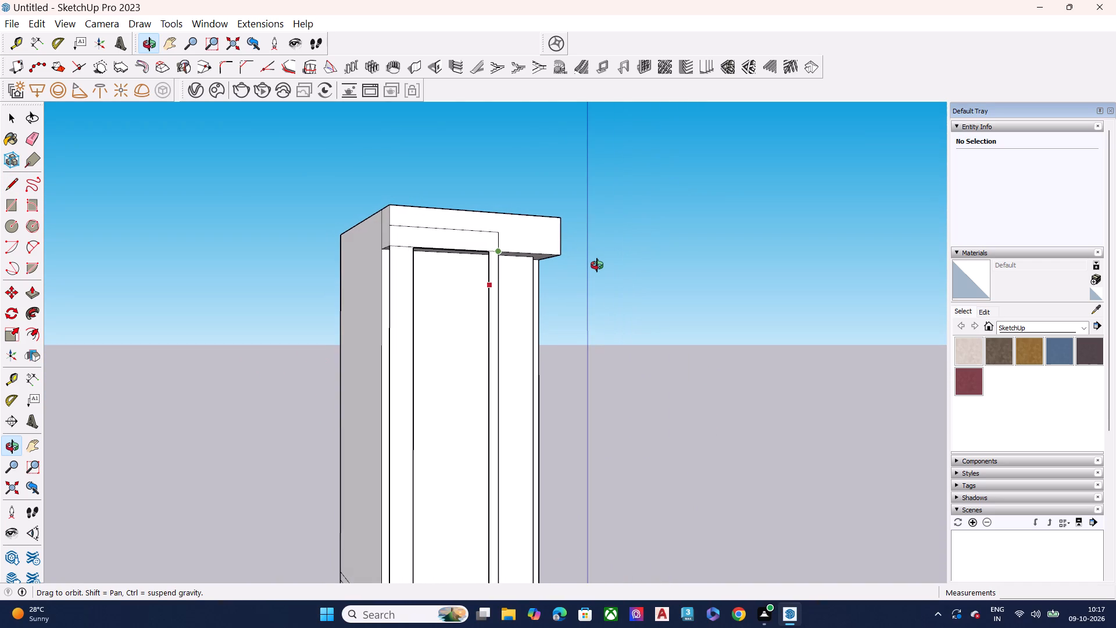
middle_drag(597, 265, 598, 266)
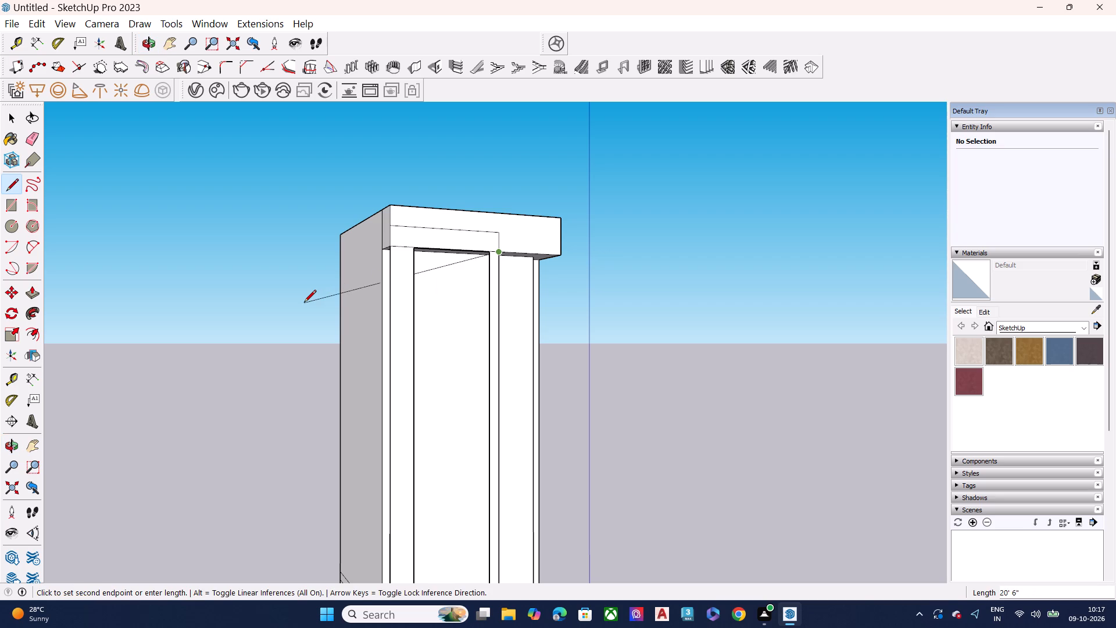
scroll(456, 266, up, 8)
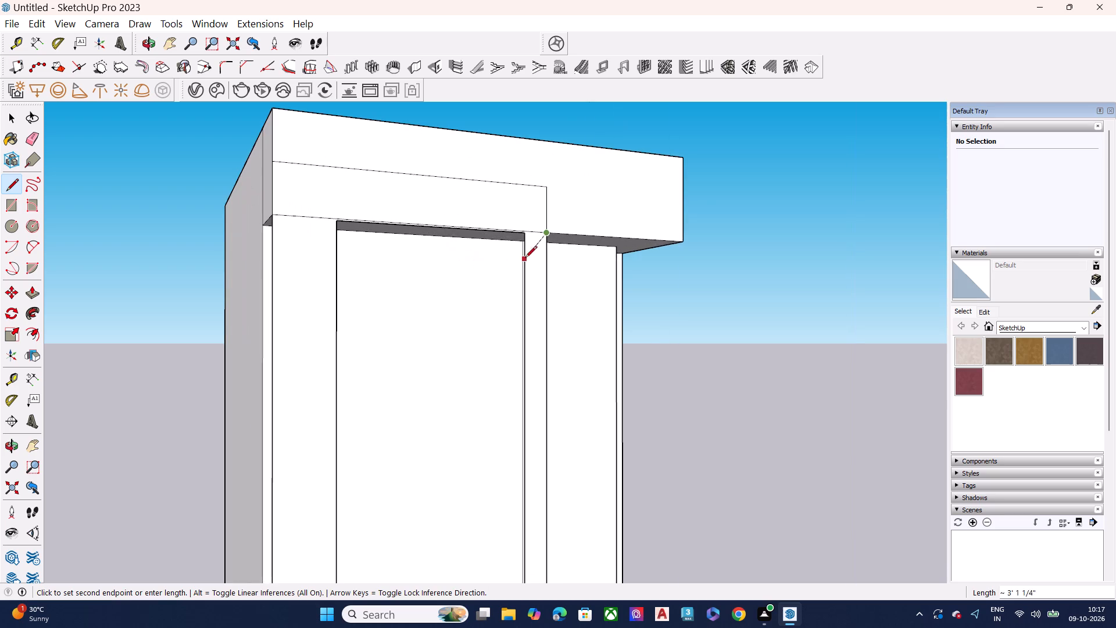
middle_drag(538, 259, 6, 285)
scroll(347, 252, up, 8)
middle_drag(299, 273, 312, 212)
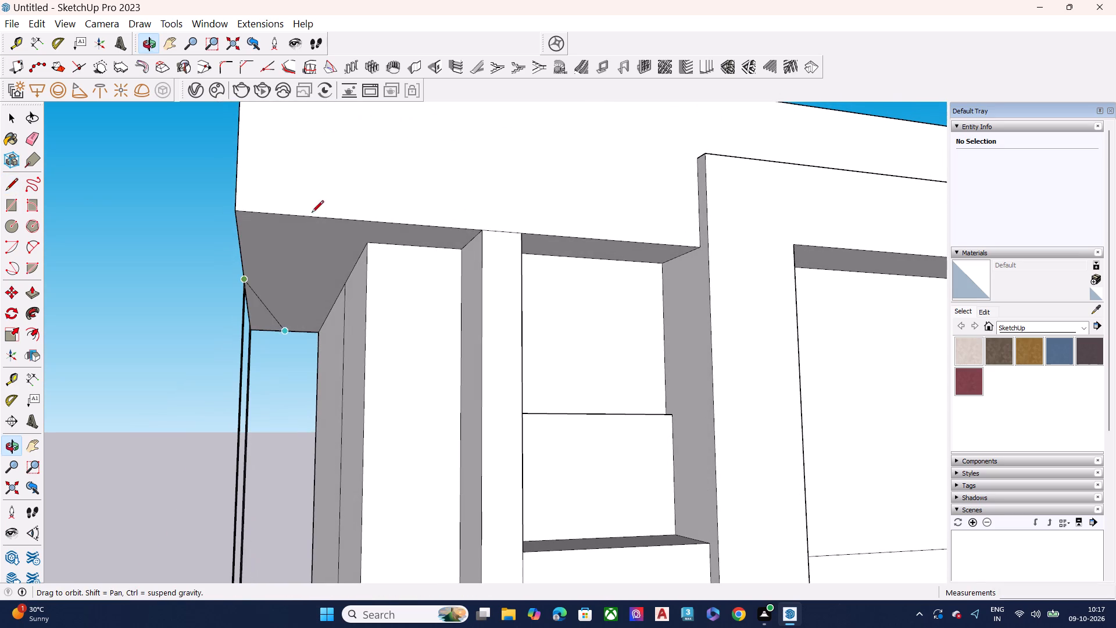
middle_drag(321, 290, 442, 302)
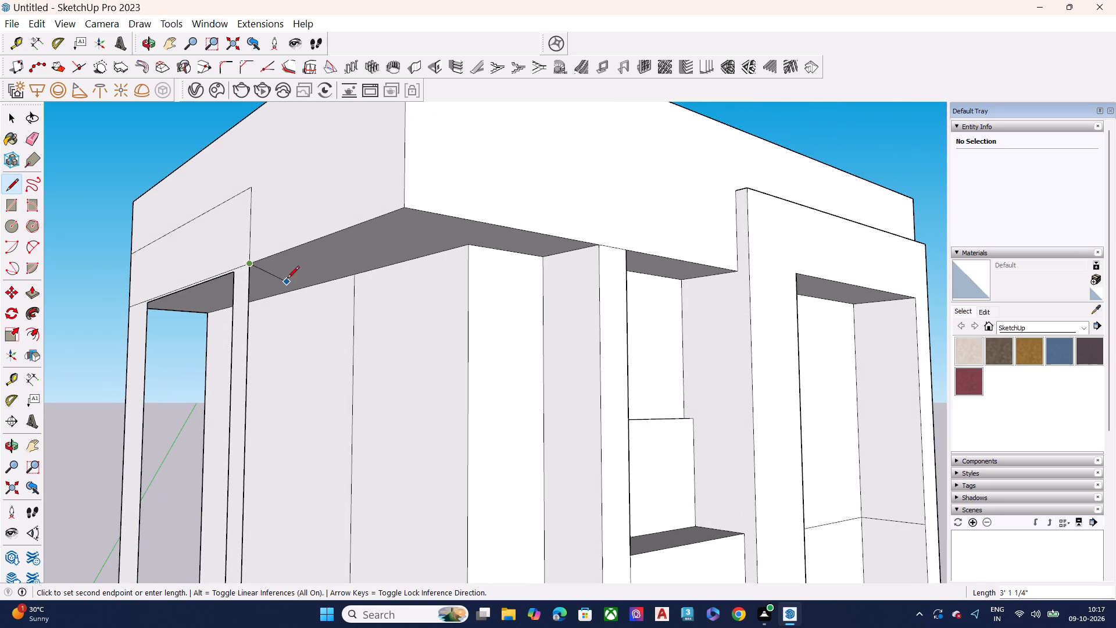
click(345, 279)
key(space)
Inspect the placed frame against the side wall, top band and base ledge from the front and side.
middle_drag(312, 305, 350, 299)
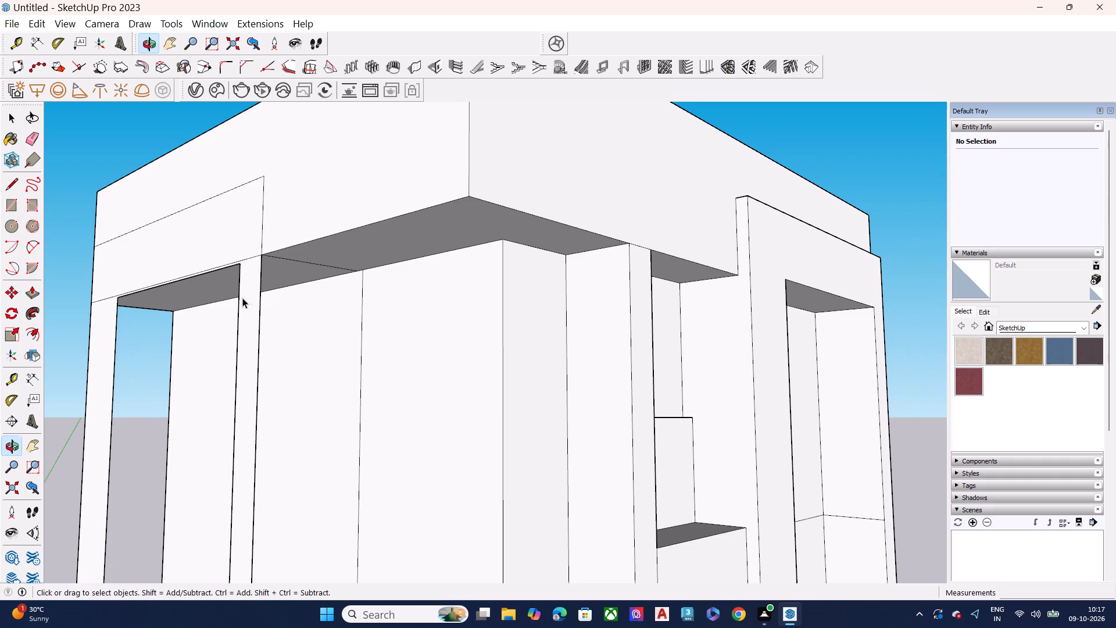
scroll(278, 267, down, 5)
middle_drag(294, 306, 66, 319)
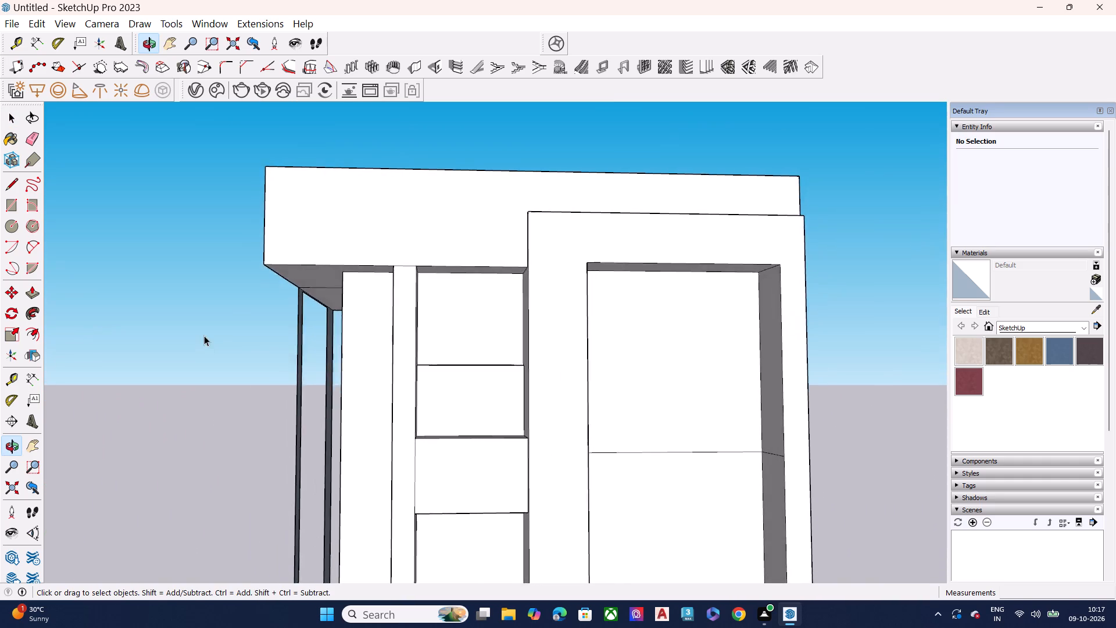
scroll(213, 336, up, 7)
scroll(305, 326, up, 9)
middle_drag(312, 338, 727, 366)
middle_drag(766, 366, 797, 366)
middle_drag(820, 366, 843, 365)
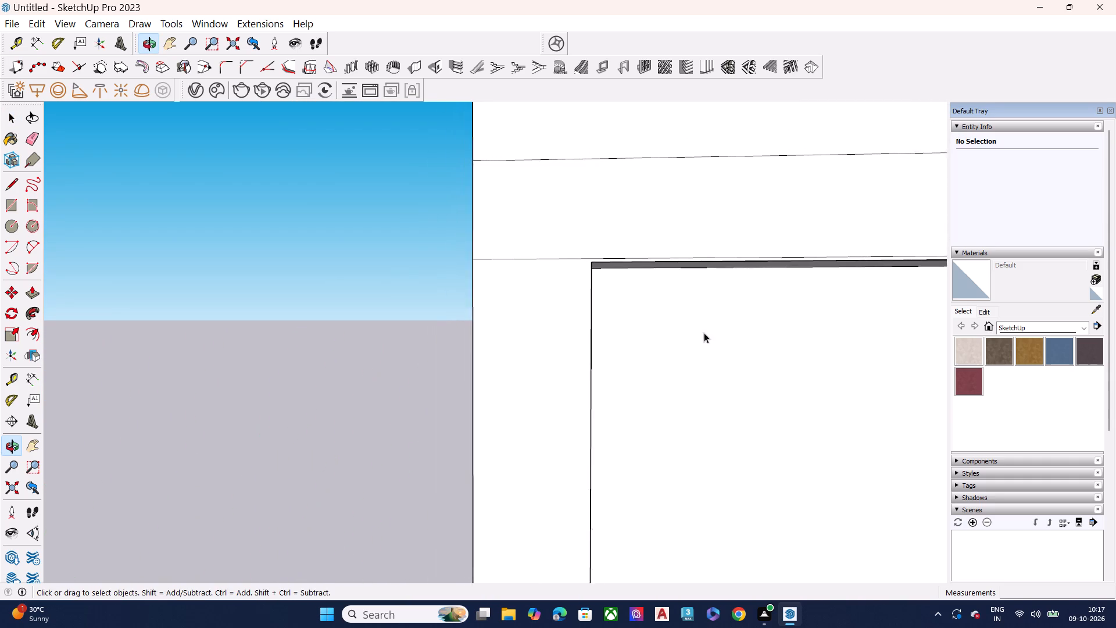
scroll(400, 273, down, 8)
middle_drag(364, 293, 374, 292)
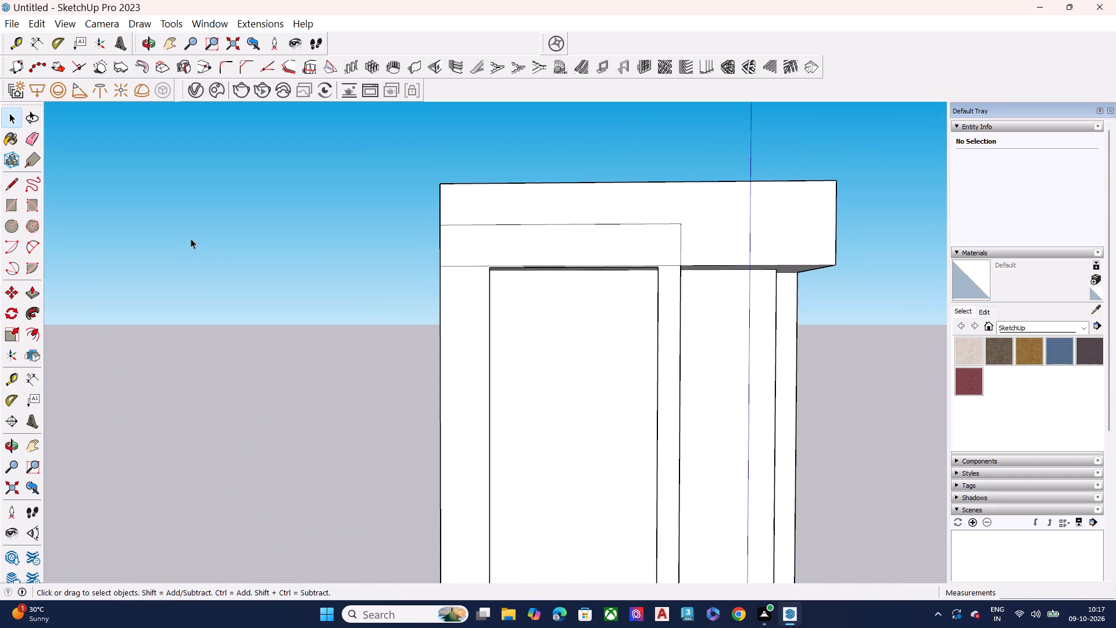
scroll(191, 238, down, 8)
scroll(266, 249, down, 8)
scroll(360, 364, up, 6)
scroll(265, 298, down, 4)
scroll(363, 317, up, 1)
middle_drag(363, 317, 377, 359)
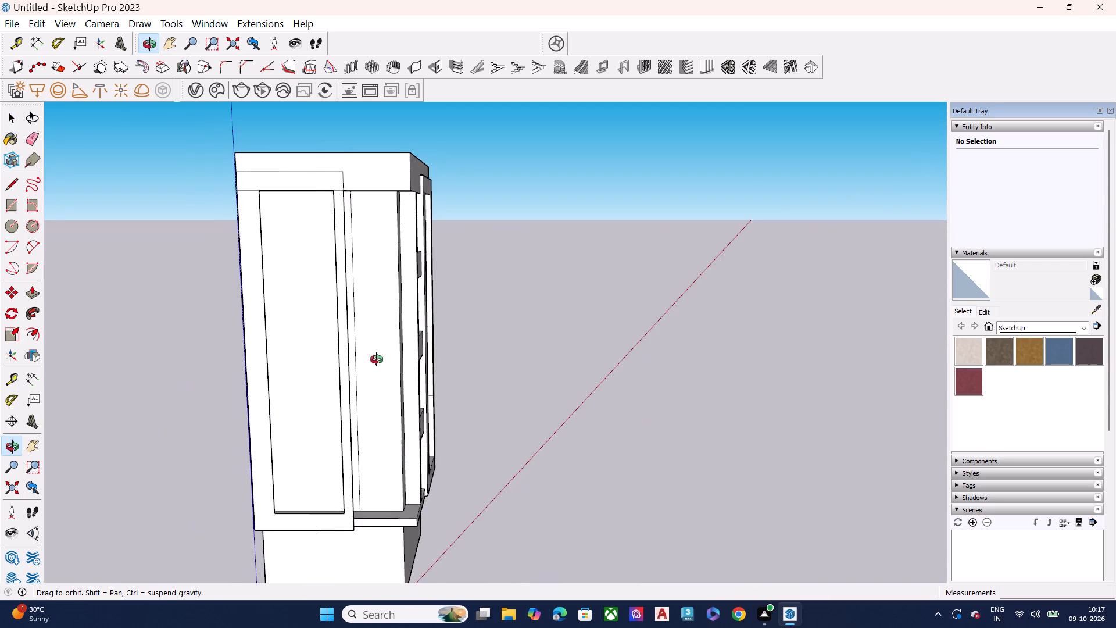
middle_drag(377, 359, 382, 343)
middle_click(384, 332)
scroll(317, 246, up, 2)
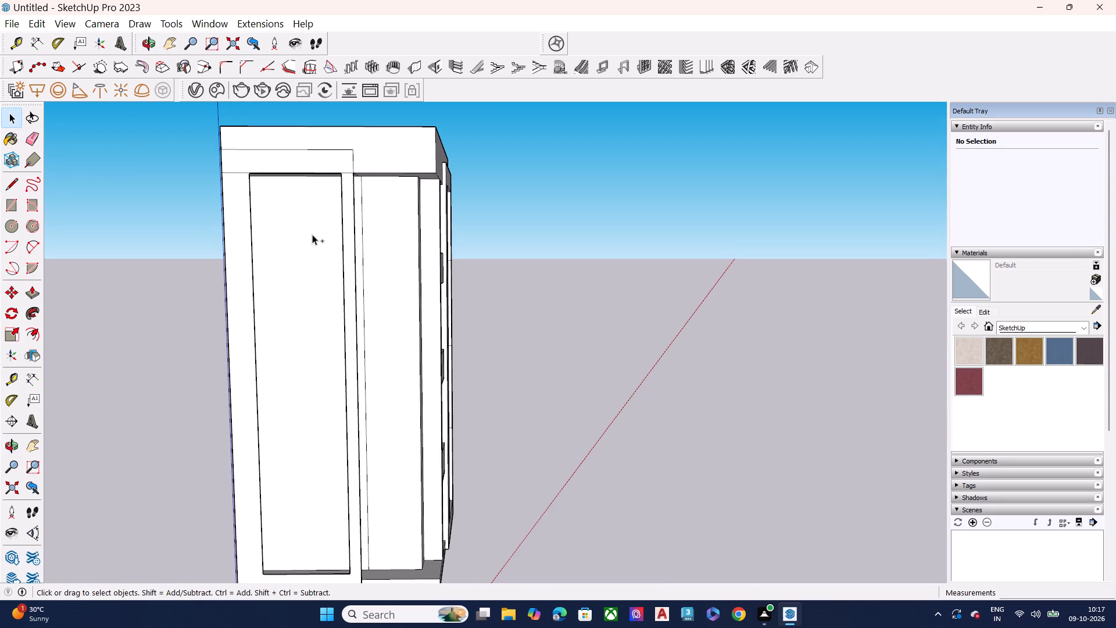
Undo the underside line and the frame's placement, rotation and copying, clearing the frame from the side wall.
key(ctrl+z)
key(ctrl+z)
key(ctrl+z)
key(ctrl+z)
Delete the short vertical edge dividing the top band's end from the building's rear wall face.
ctrl+middle_drag(243, 244, 498, 259)
scroll(499, 259, up, 1)
scroll(267, 248, down, 7)
middle_drag(353, 262, 78, 271)
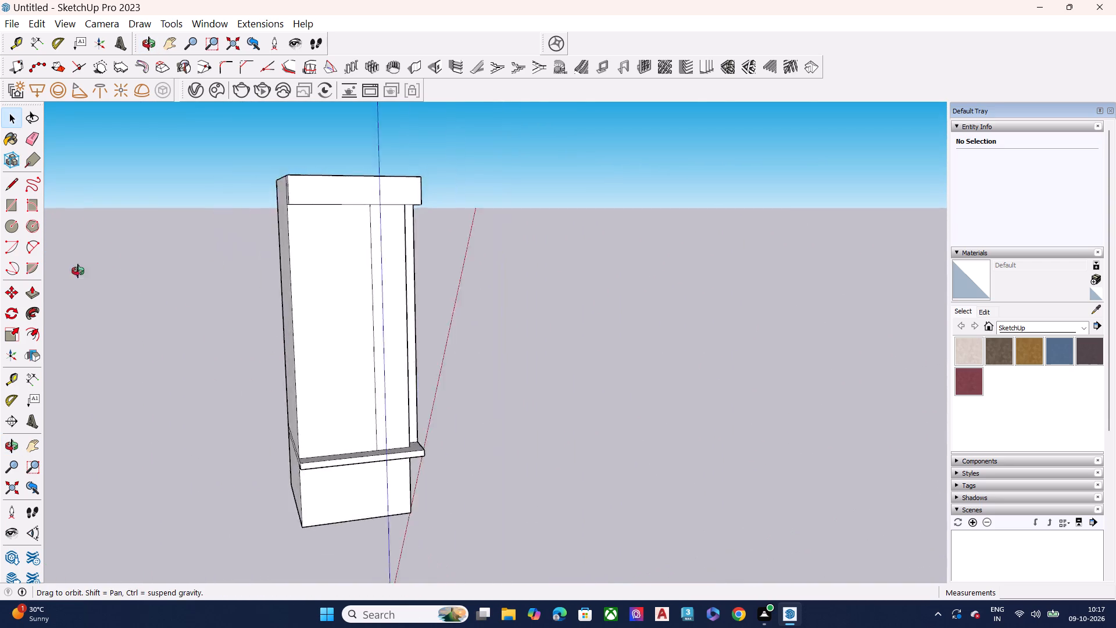
middle_drag(78, 271, 0, 274)
scroll(446, 242, up, 7)
middle_drag(342, 252, 721, 254)
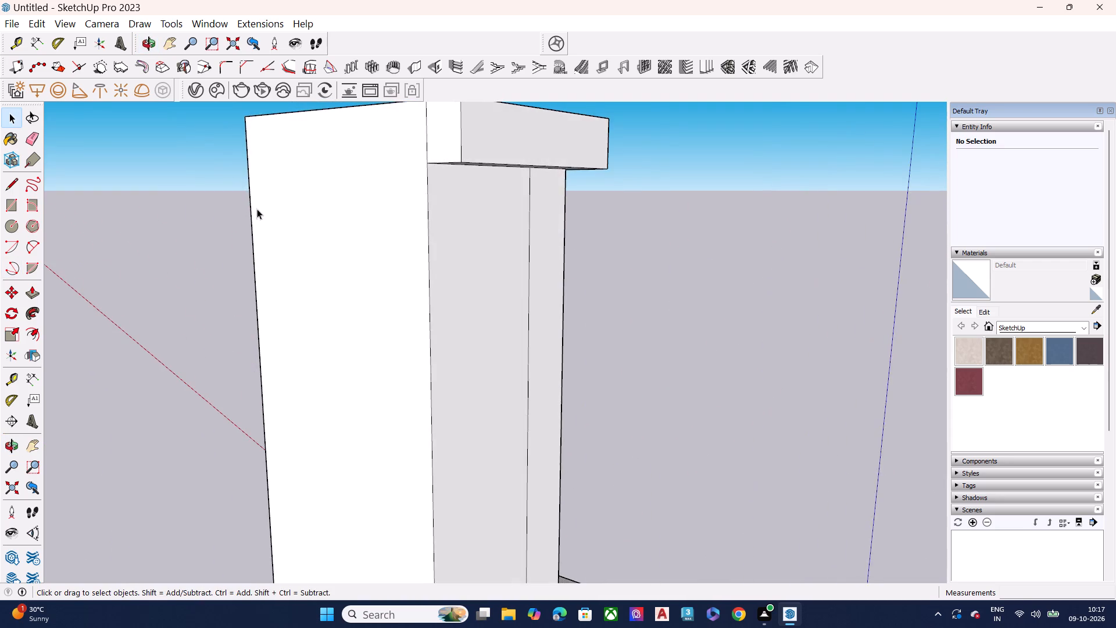
scroll(255, 210, down, 6)
middle_drag(384, 222, 470, 220)
scroll(393, 162, up, 1)
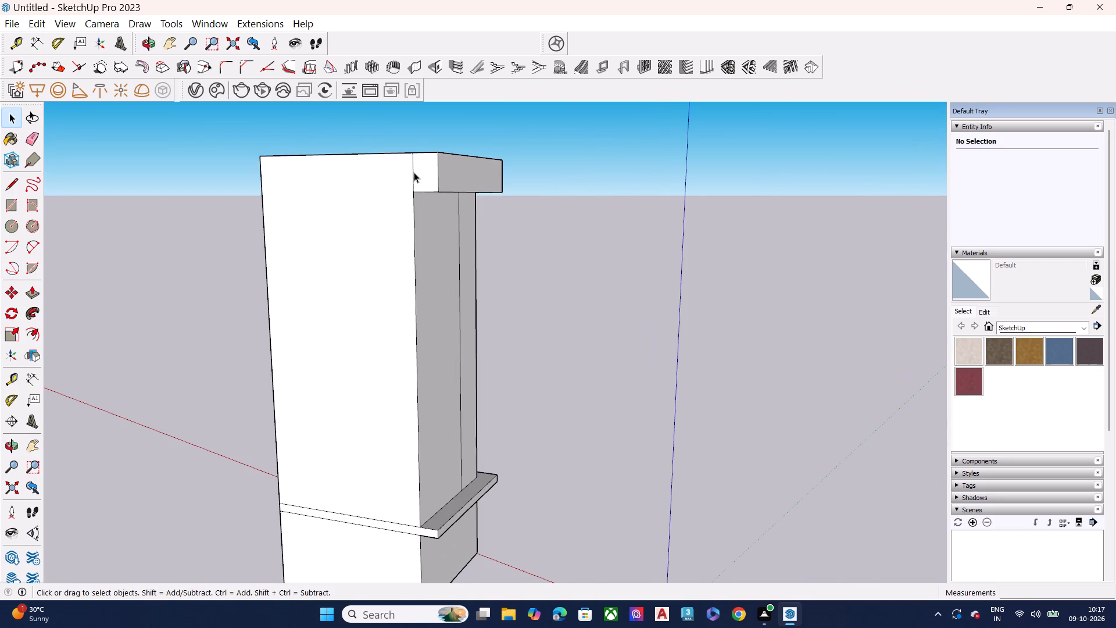
click(414, 172)
click(412, 177)
key(Delete)
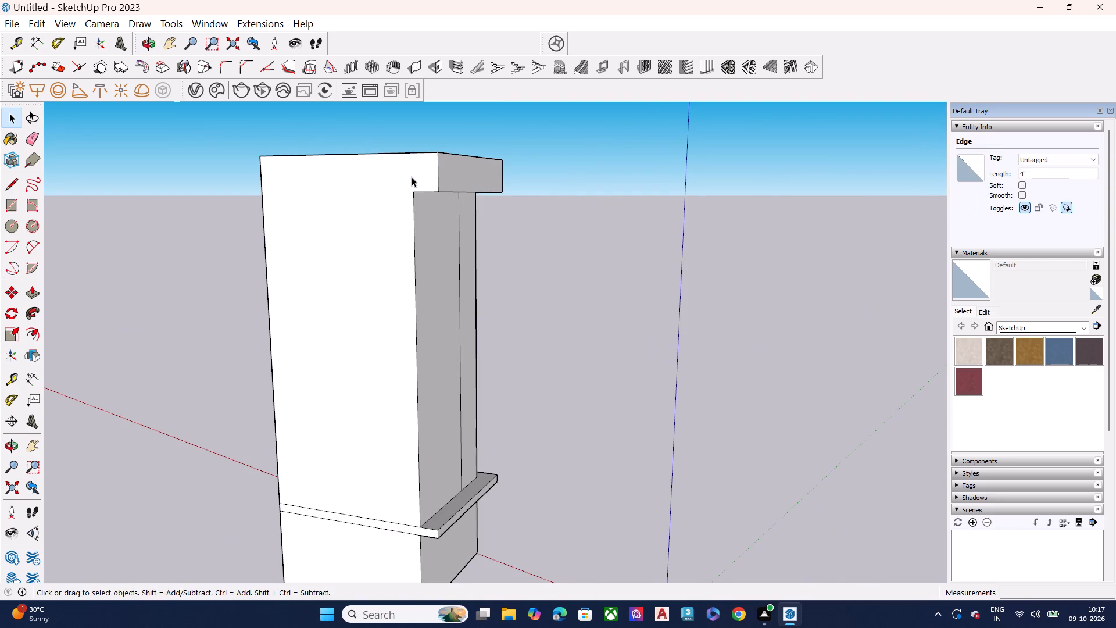
Extrude the merged rear wall face outward by about 3' 9 3/4" with Push/Pull to deepen the side wall and top band.
click(380, 217)
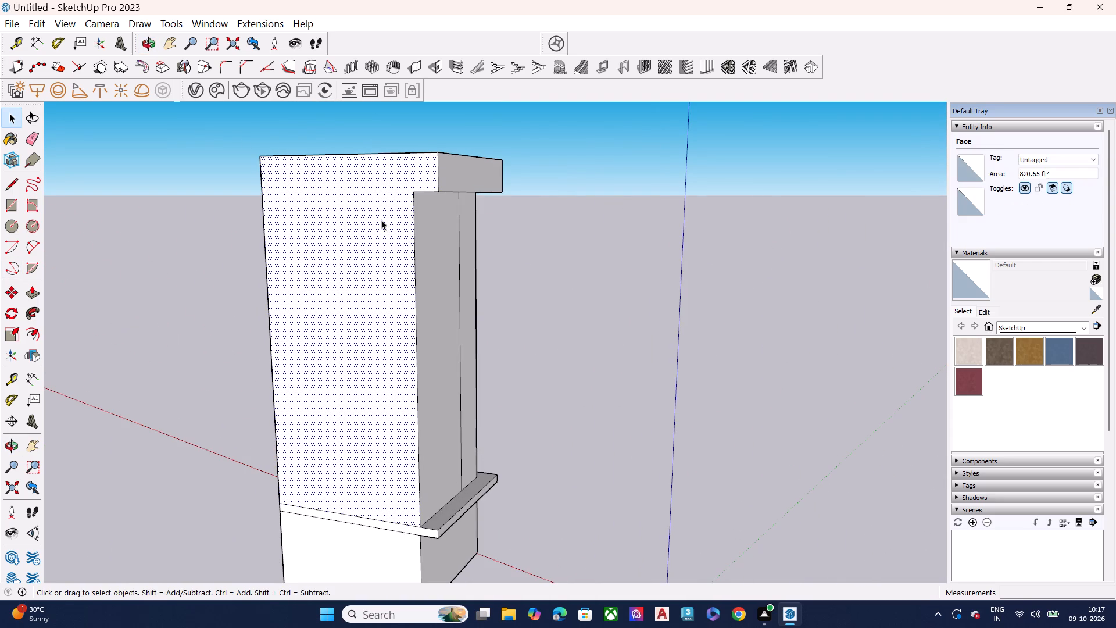
key(p)
click(381, 220)
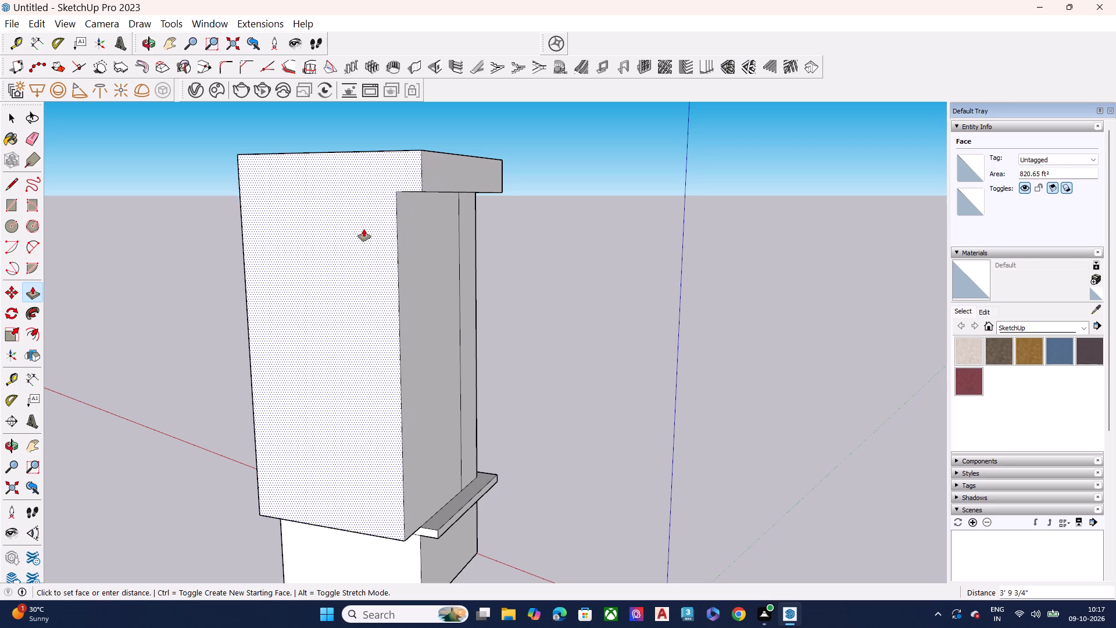
click(363, 230)
key(space)
Examine the deepened side wall together with its top band and base ledge.
middle_drag(462, 267, 80, 270)
scroll(80, 270, up, 1)
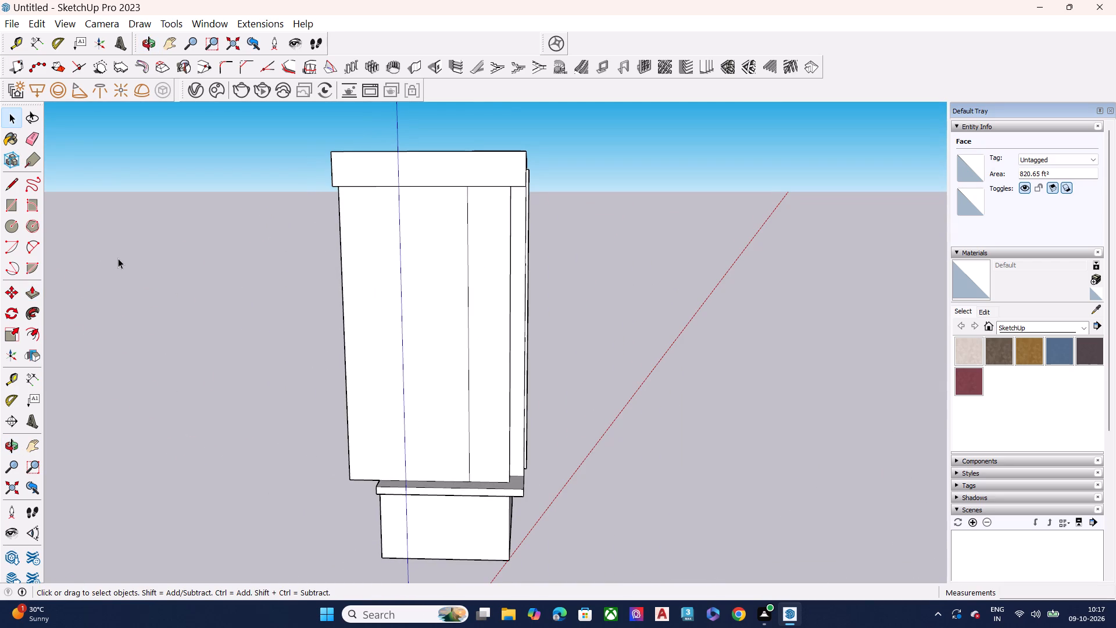
middle_drag(296, 345, 294, 336)
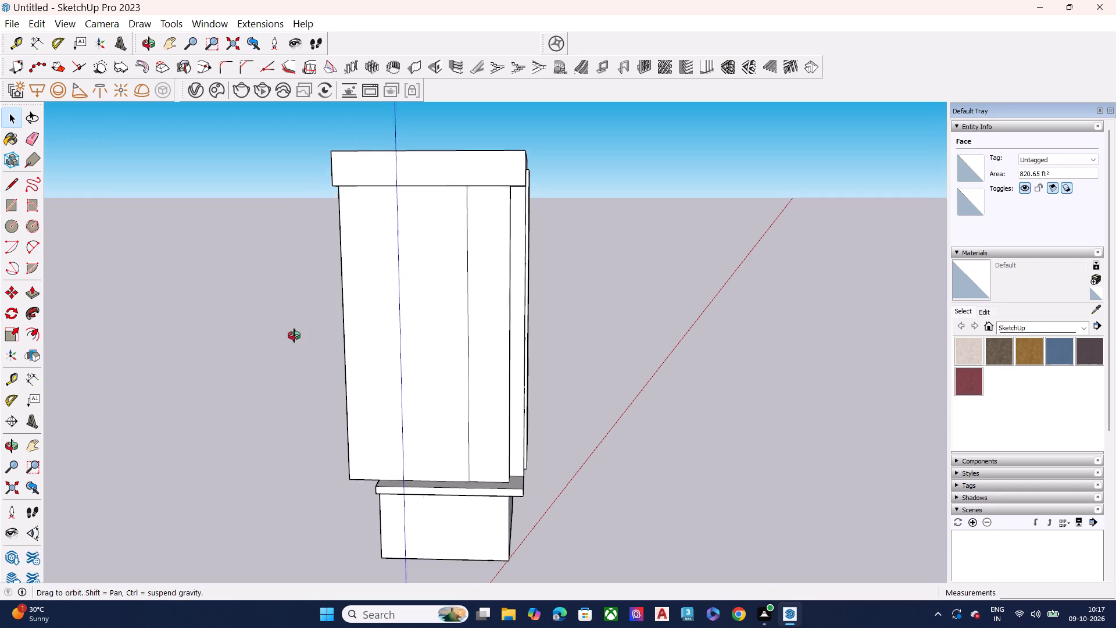
middle_drag(294, 336, 302, 312)
scroll(367, 312, up, 1)
scroll(422, 296, down, 1)
scroll(422, 297, up, 1)
scroll(420, 299, down, 2)
Copy the wide bay's front frame face with its edges from its upper corner to open space beyond the side wall, about 60' 4 1/2" away.
middle_drag(468, 316, 43, 383)
triple_click(503, 196)
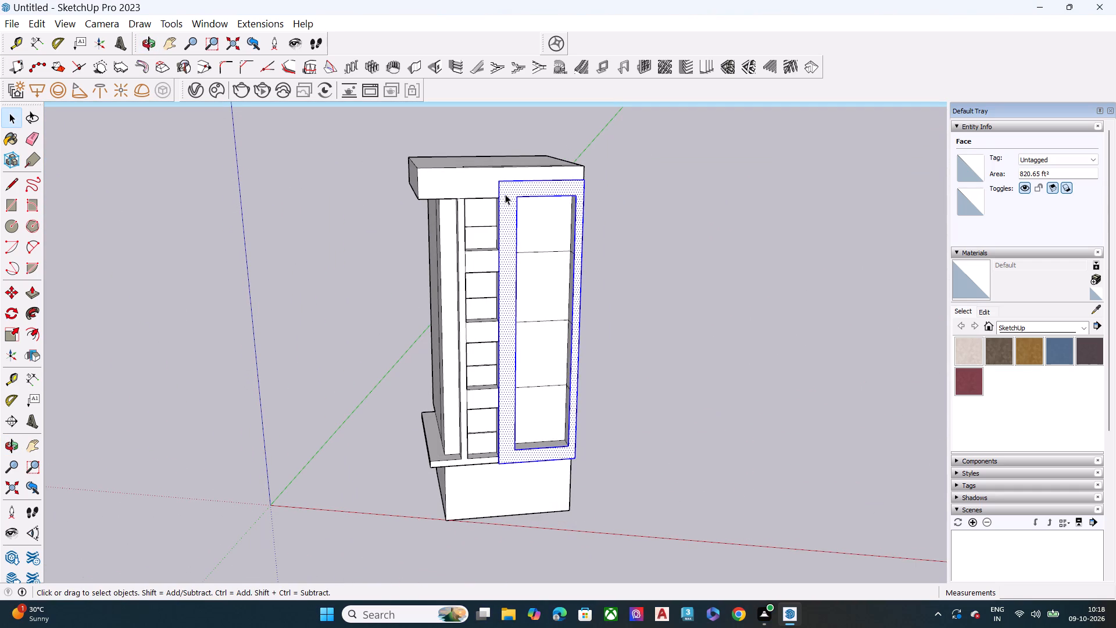
key(m)
click(501, 185)
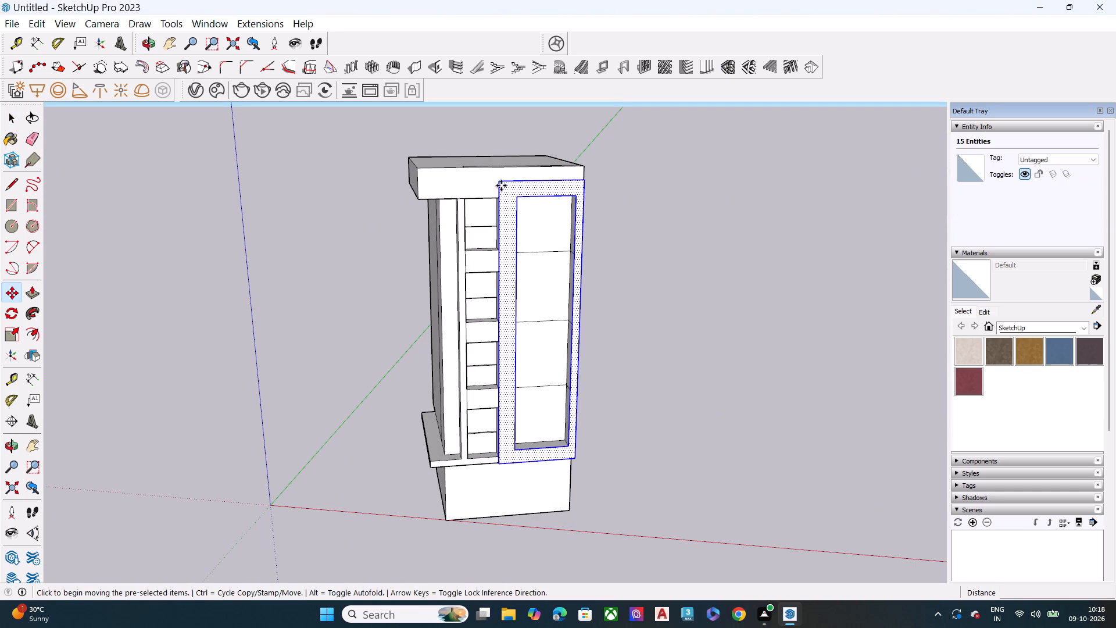
middle_drag(382, 210, 659, 220)
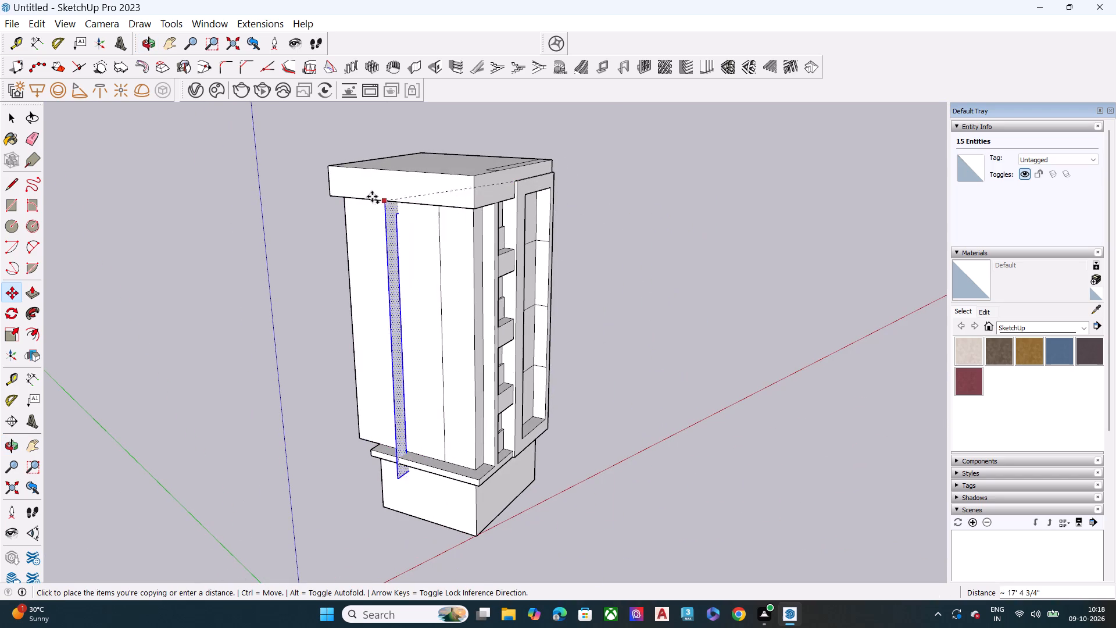
middle_drag(328, 184, 603, 197)
scroll(265, 213, down, 2)
scroll(265, 213, up, 1)
scroll(265, 213, down, 5)
middle_drag(471, 248, 159, 248)
click(229, 229)
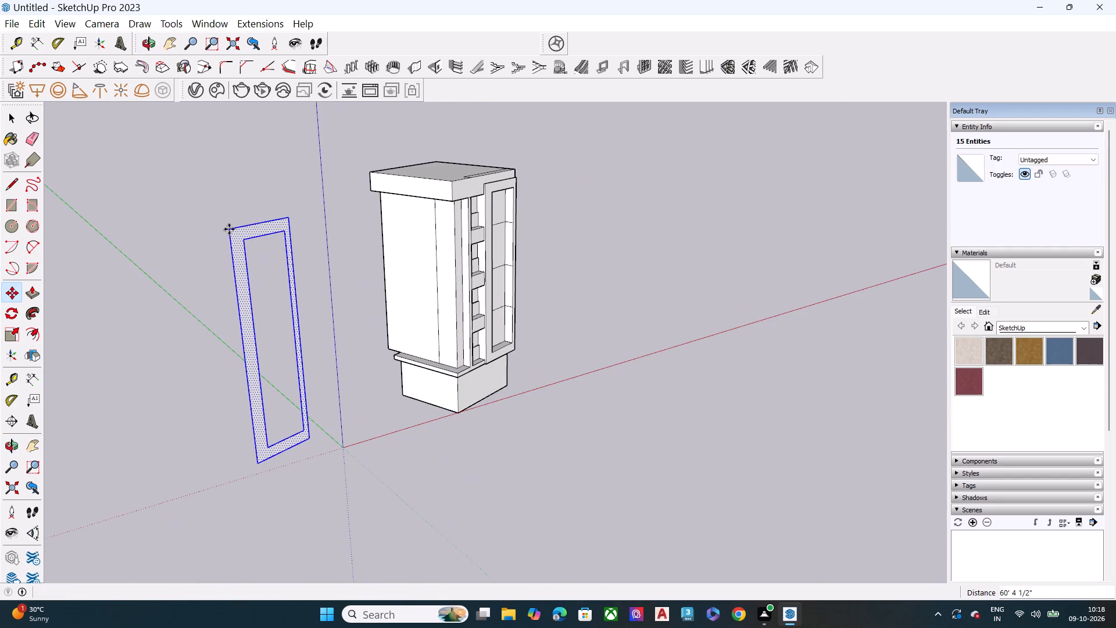
key(space)
Rotate the copied frame face 90° in plan about a point near its lower corner, parallel to the side wall.
key(w)
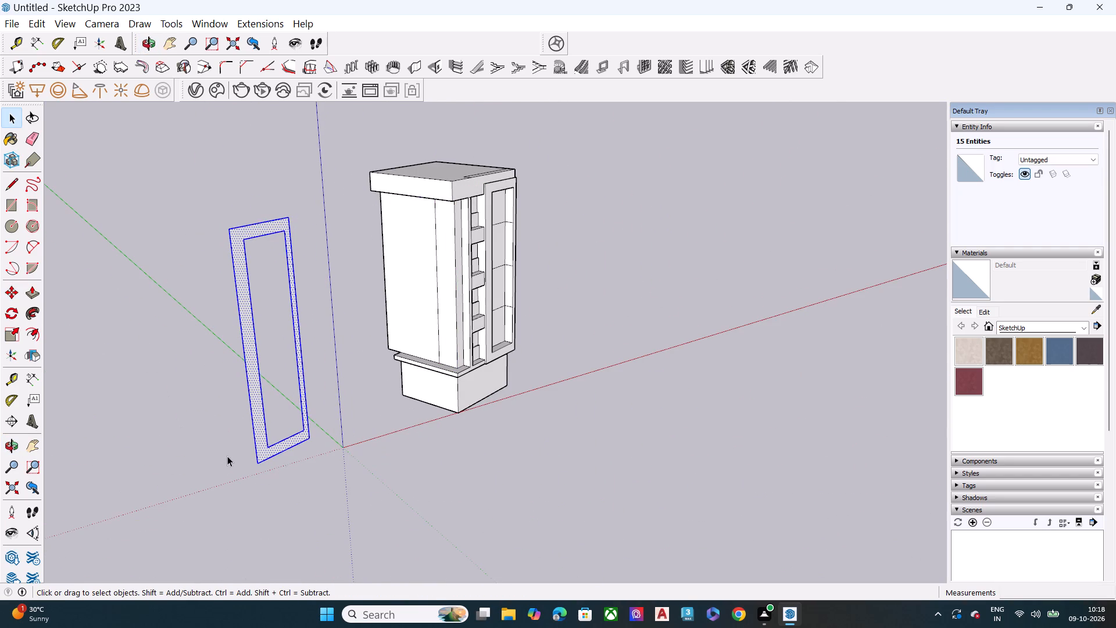
key(q)
click(260, 473)
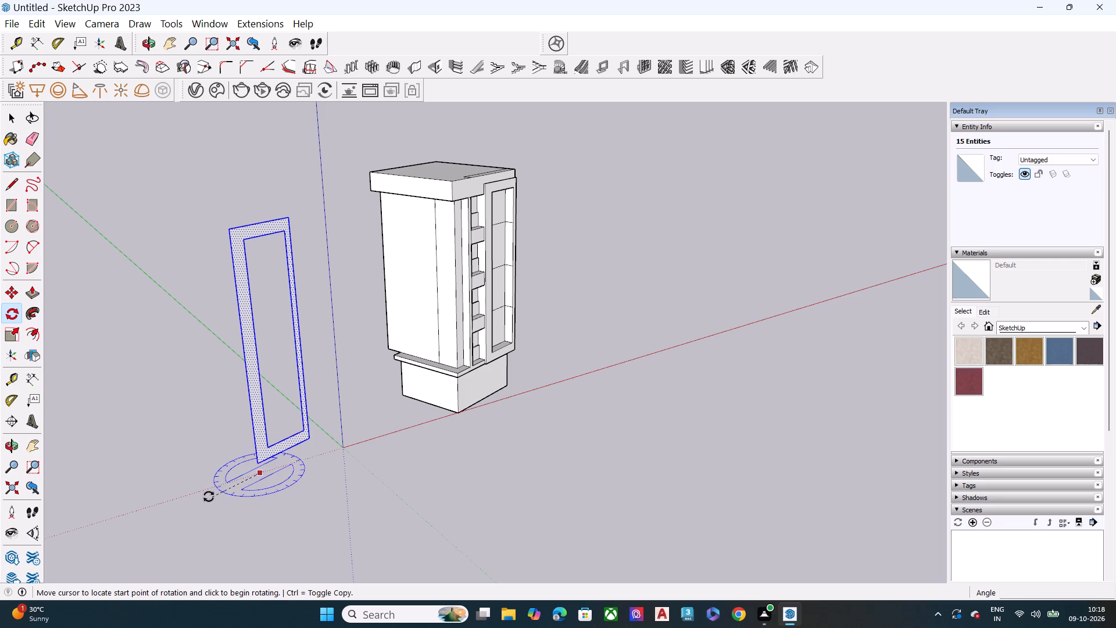
click(199, 485)
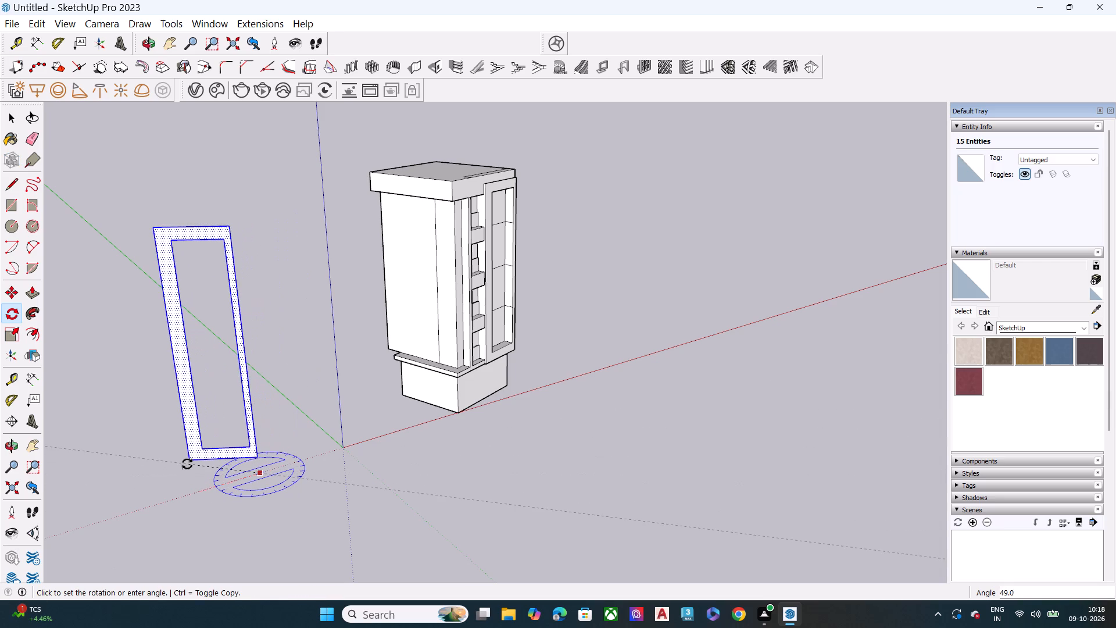
middle_drag(186, 430, 390, 379)
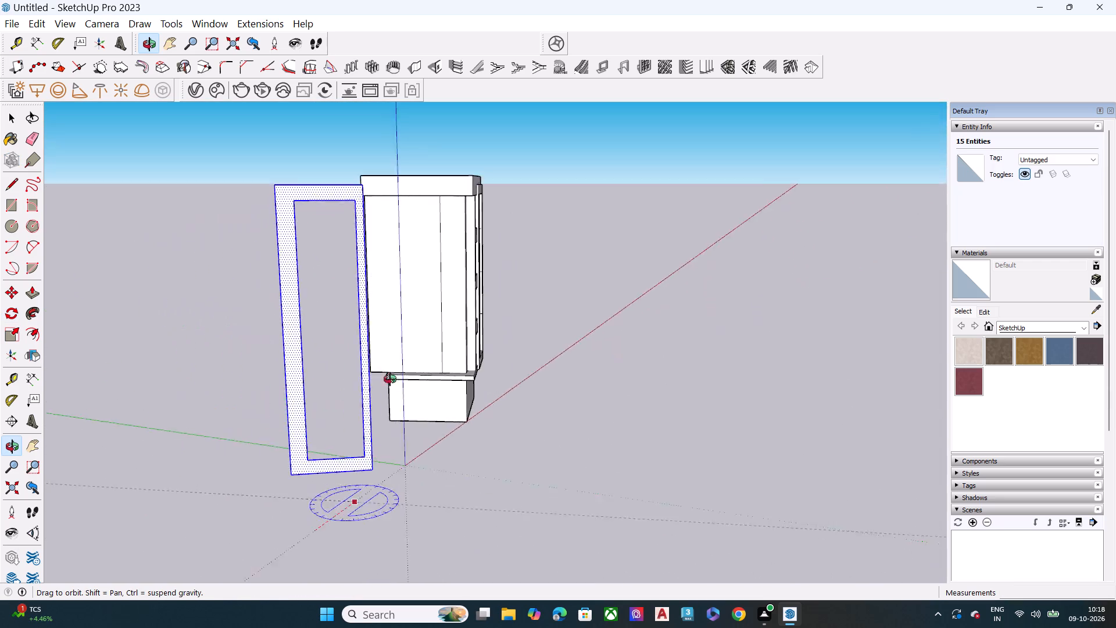
middle_drag(390, 379, 370, 374)
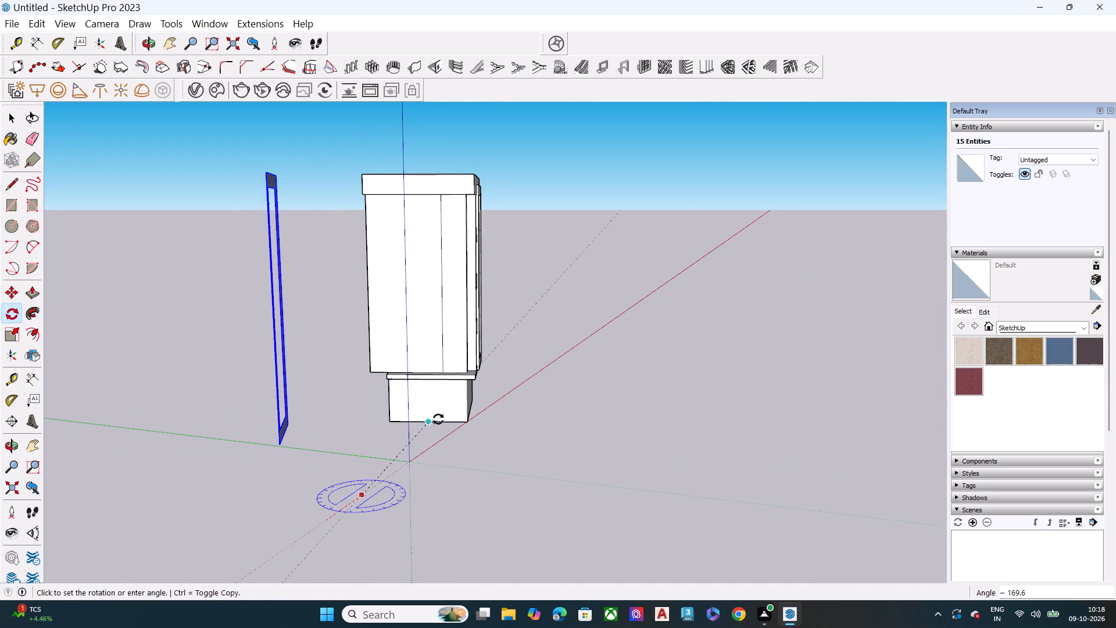
click(219, 473)
key(space)
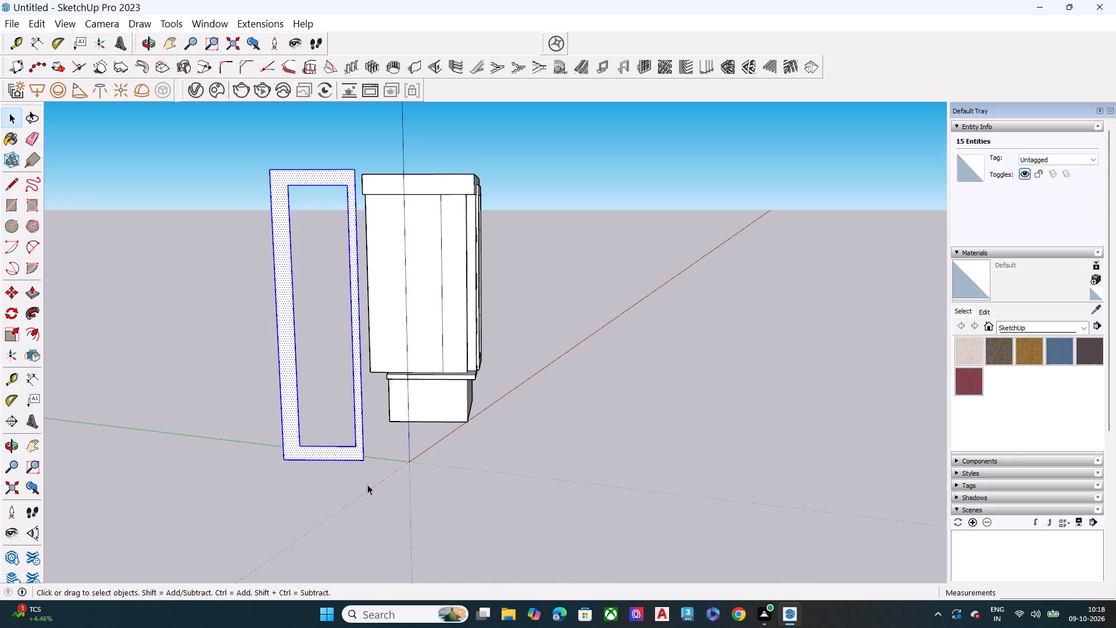
Move the whole rotated frame by its upper corner onto the rear edge of the top band's side face, about 53' 1/2".
drag(369, 486, 366, 476)
drag(256, 321, 238, 209)
drag(241, 167, 362, 495)
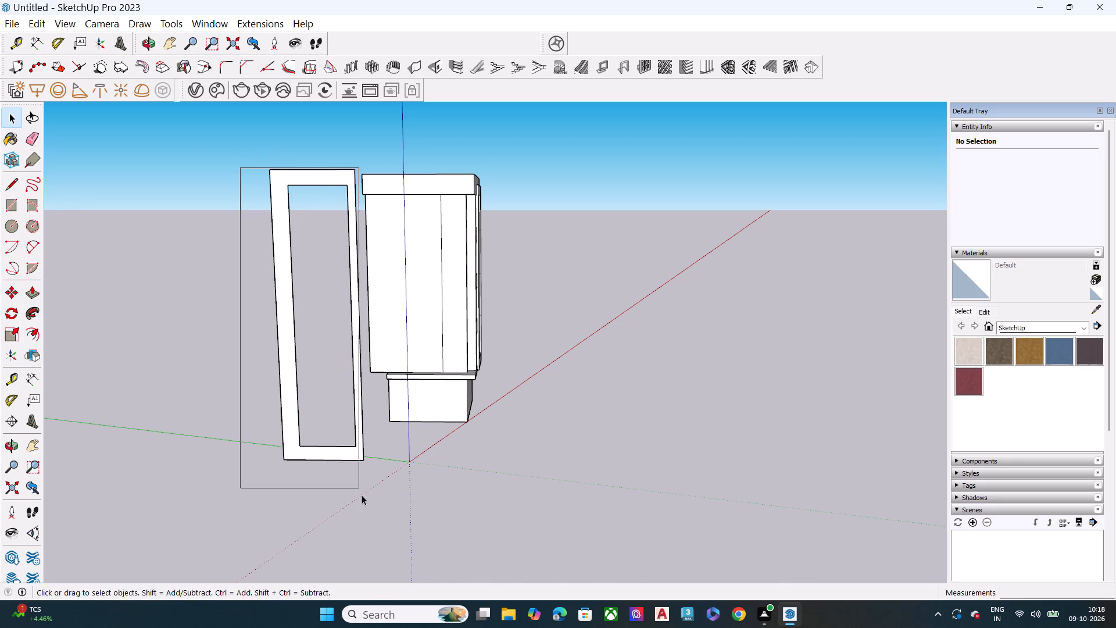
drag(362, 495, 355, 511)
drag(376, 473, 278, 404)
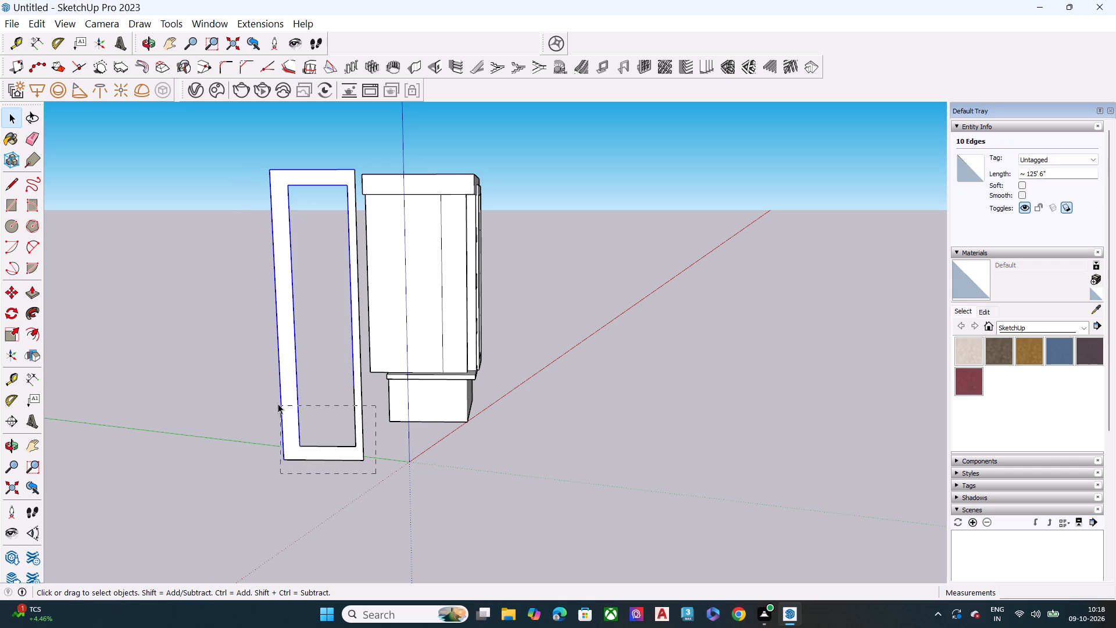
drag(278, 404, 275, 378)
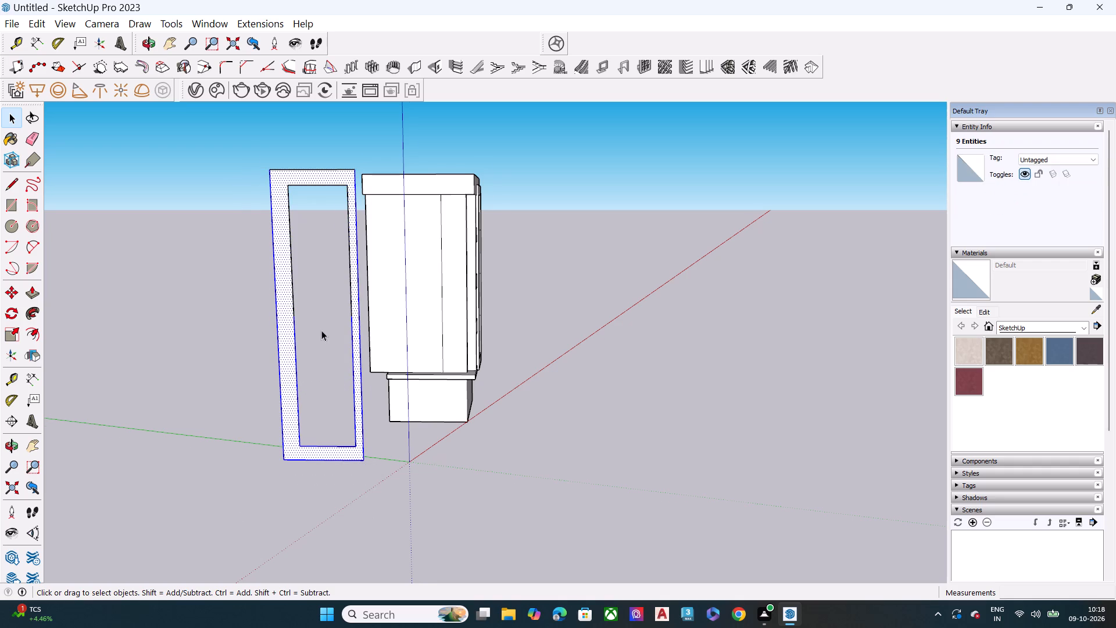
scroll(315, 317, up, 4)
drag(328, 370, 221, 101)
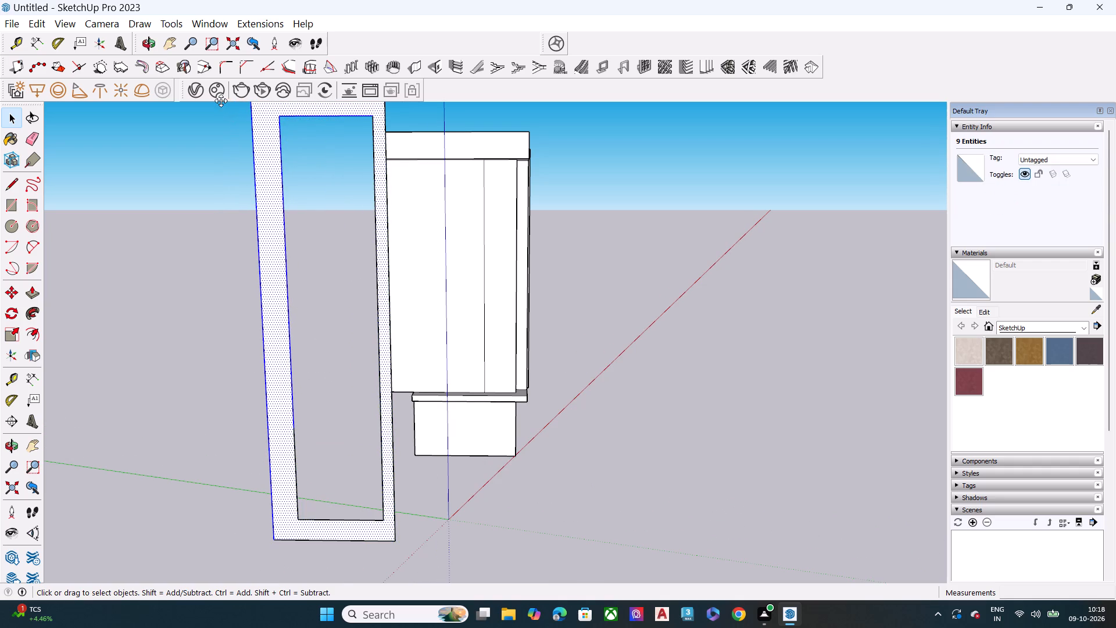
scroll(239, 320, down, 5)
middle_drag(289, 311, 153, 382)
scroll(289, 321, down, 1)
scroll(153, 376, up, 1)
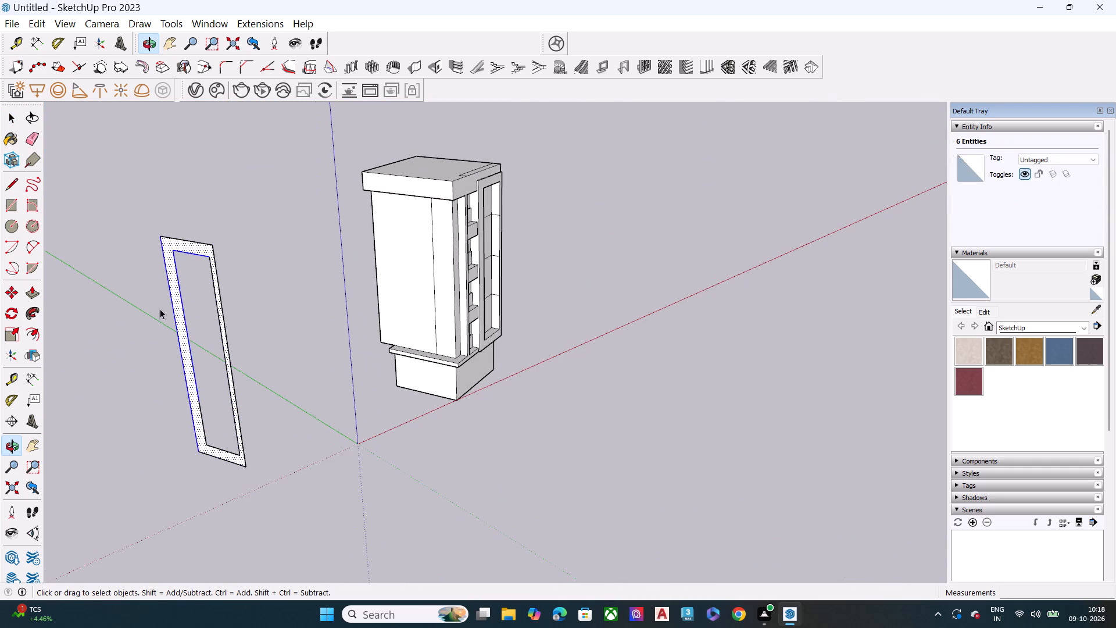
drag(133, 209, 307, 568)
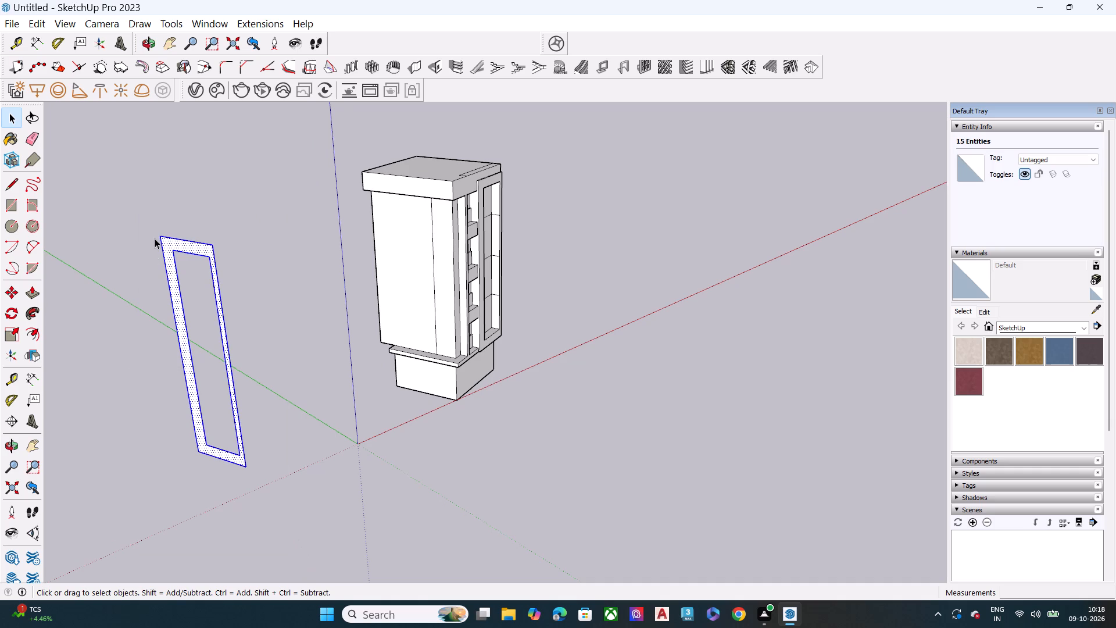
drag(157, 222, 262, 534)
key(m)
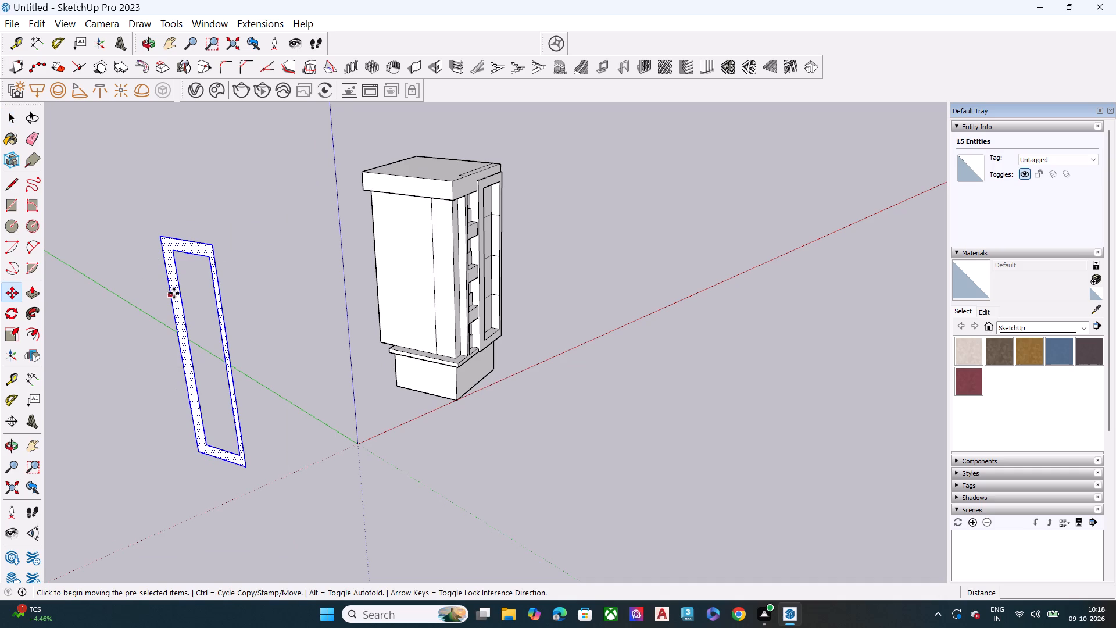
click(160, 235)
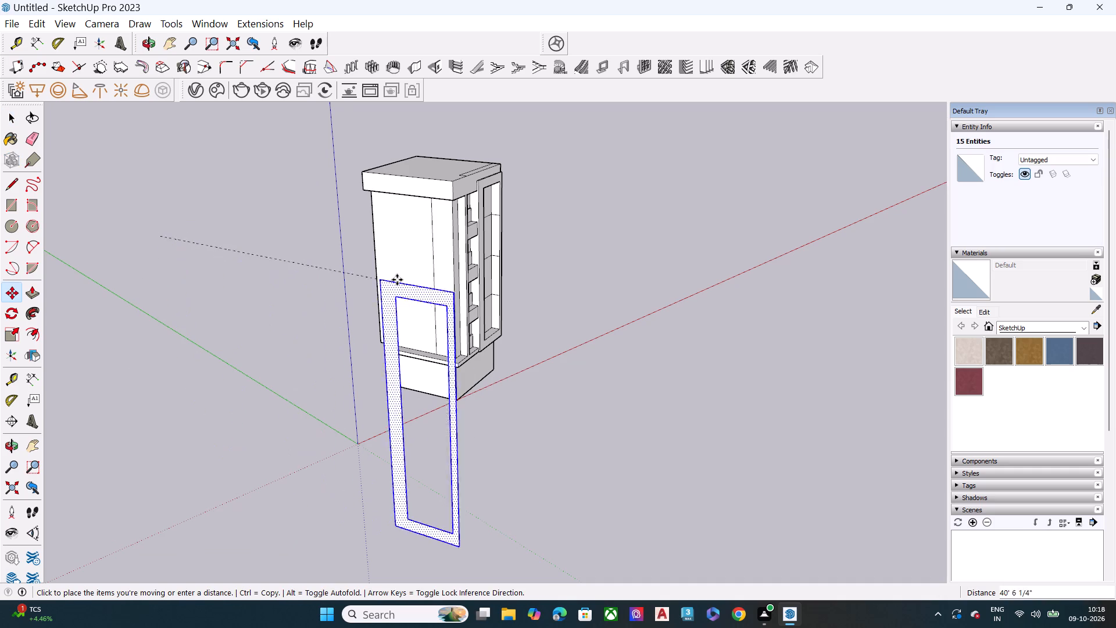
scroll(372, 182, up, 6)
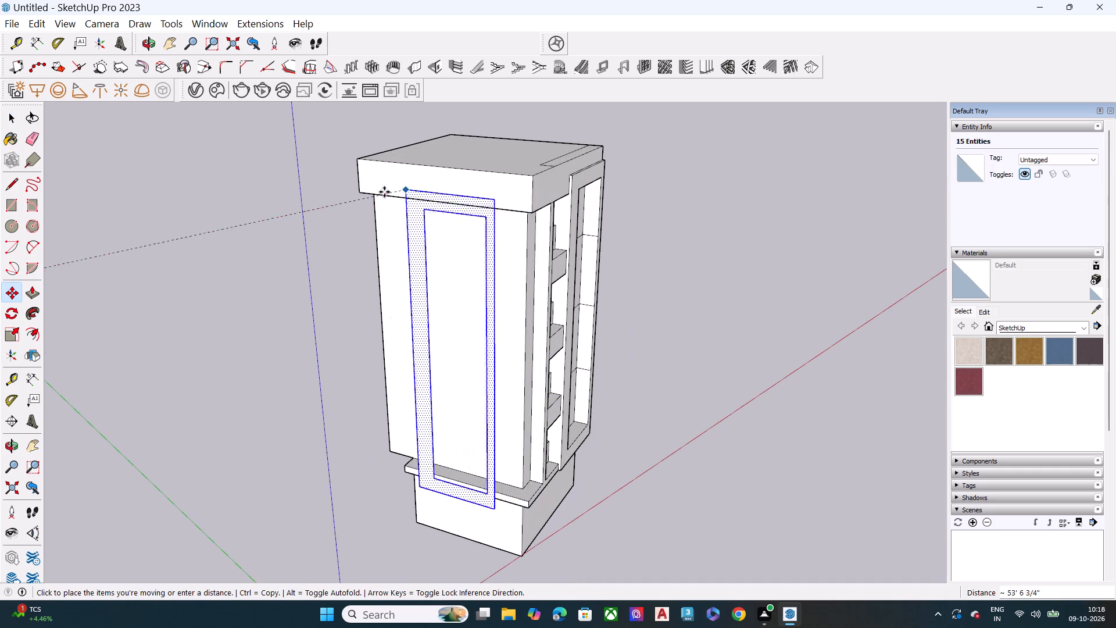
middle_drag(354, 177, 550, 215)
scroll(362, 184, up, 1)
click(377, 210)
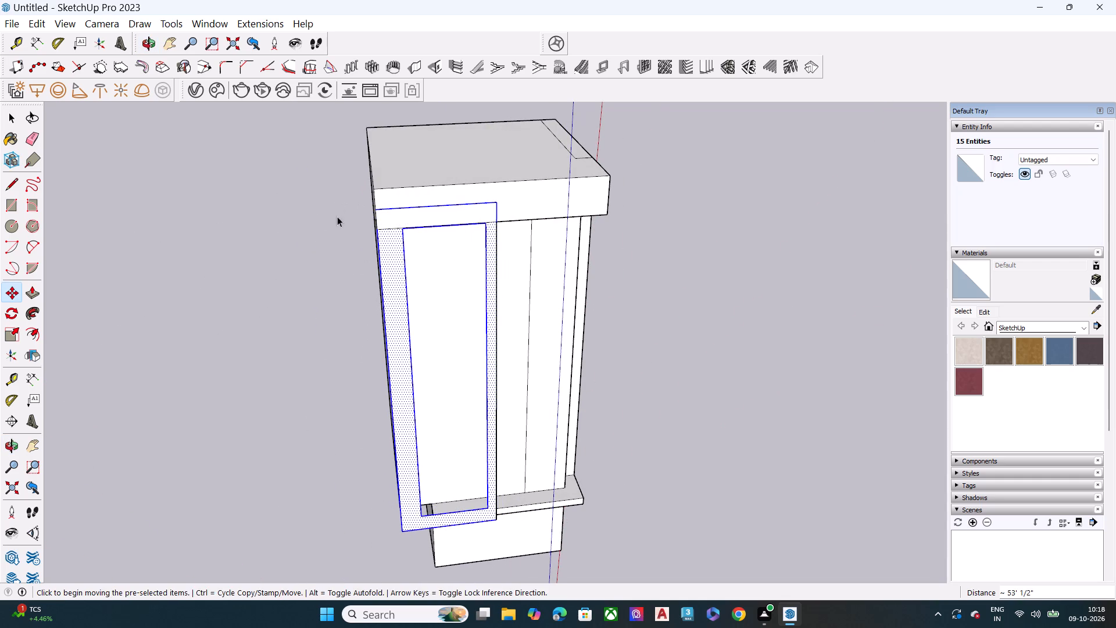
key(space)
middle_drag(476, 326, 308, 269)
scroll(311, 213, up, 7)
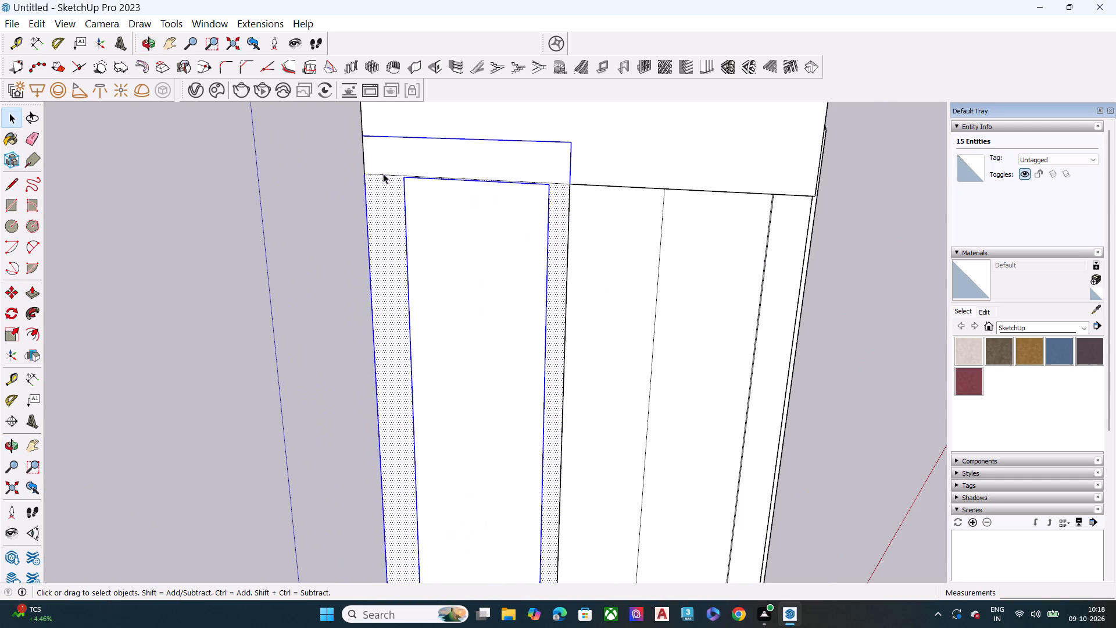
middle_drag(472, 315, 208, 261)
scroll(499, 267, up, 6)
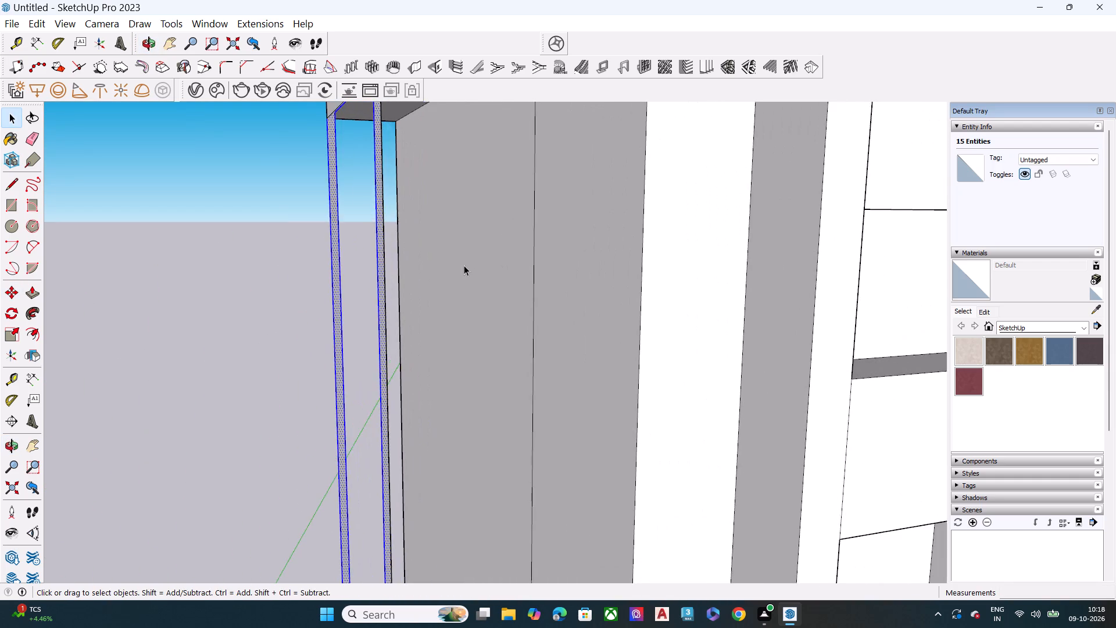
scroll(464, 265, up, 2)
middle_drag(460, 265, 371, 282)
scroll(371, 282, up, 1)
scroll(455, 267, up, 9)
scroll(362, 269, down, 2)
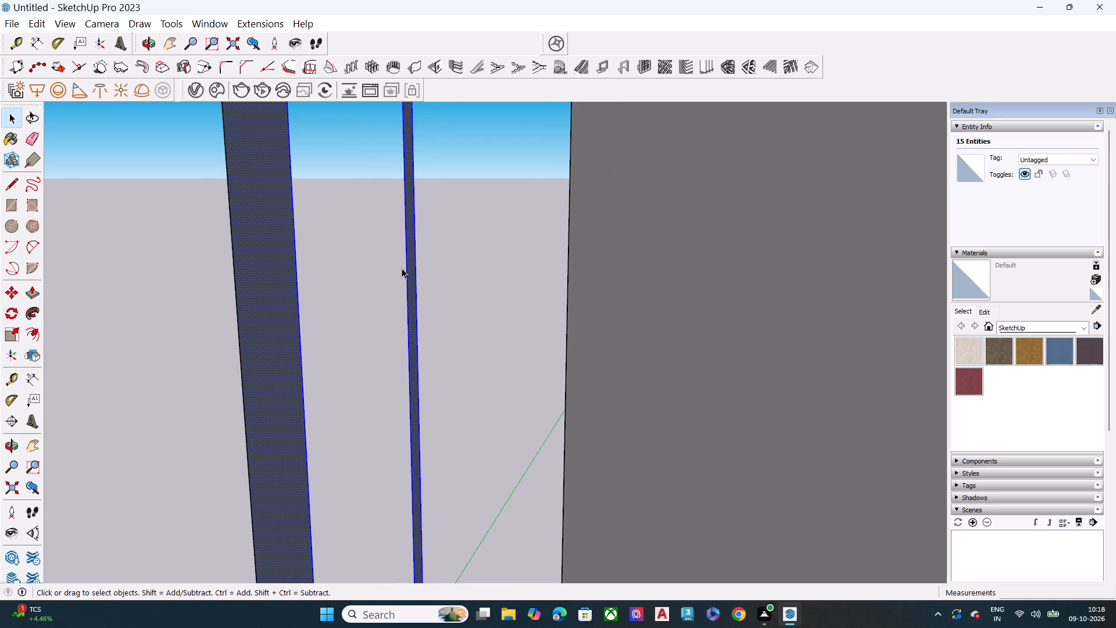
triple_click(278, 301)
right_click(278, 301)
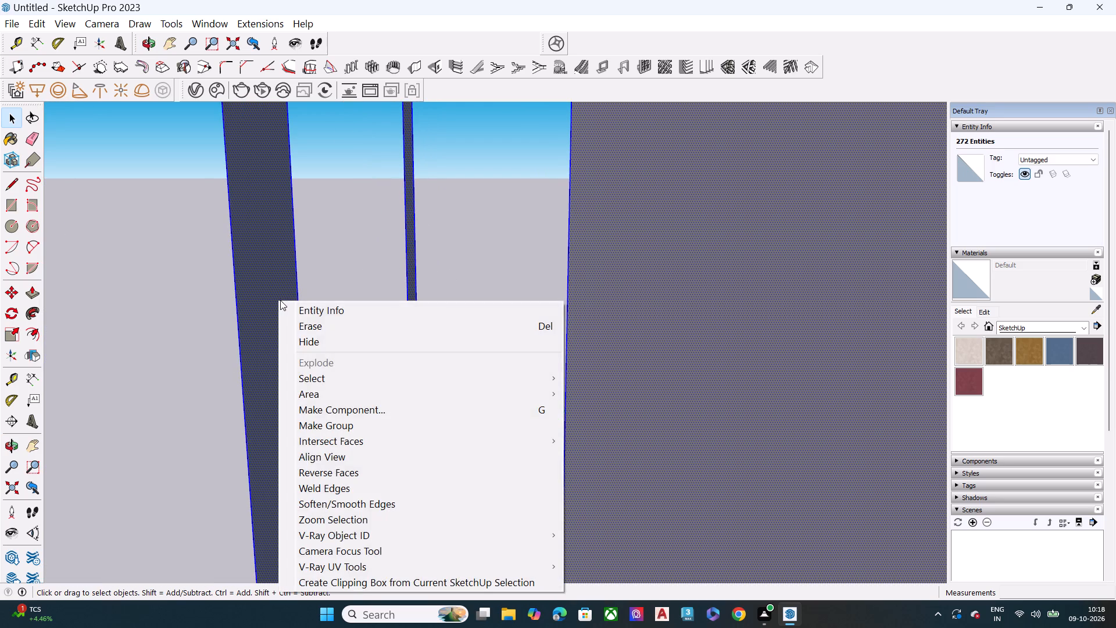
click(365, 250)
Make a group from the placed frame's face and its bounding edges.
double_click(277, 274)
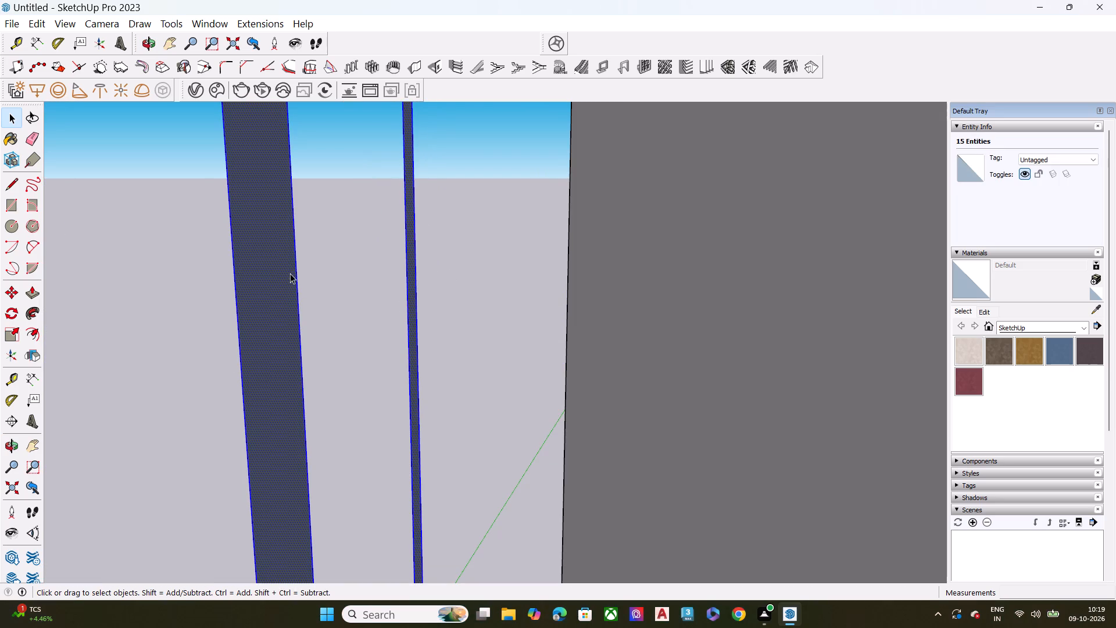
right_click(290, 273)
click(331, 400)
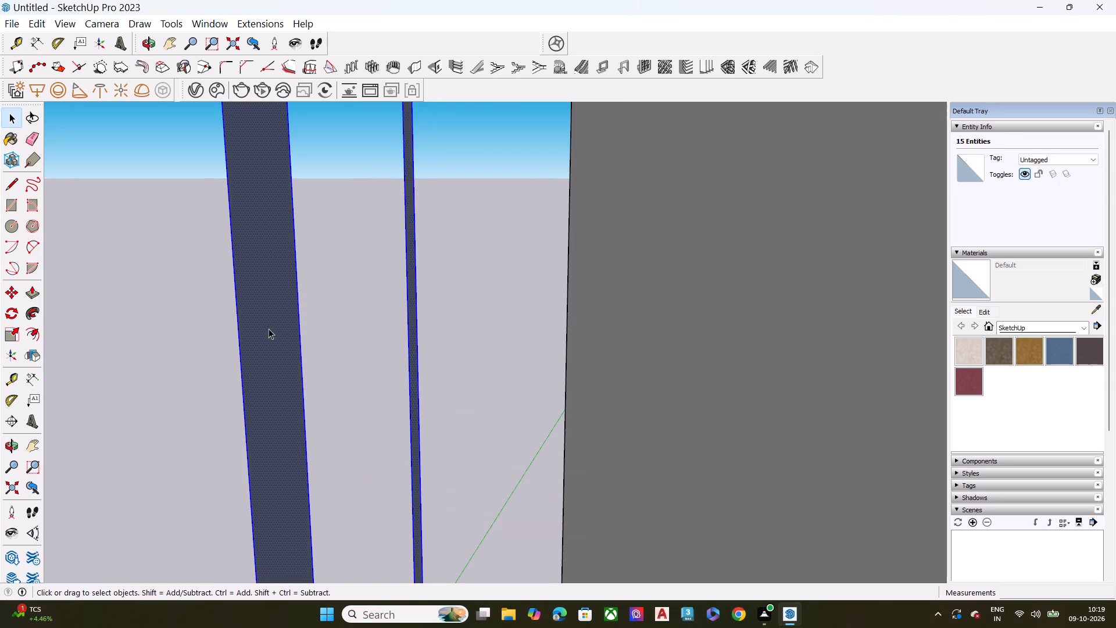
Open the frame group and extrude its face about 2' 10 3/4" back toward the side wall with Push/Pull.
double_click(266, 306)
click(266, 306)
triple_click(266, 306)
double_click(268, 304)
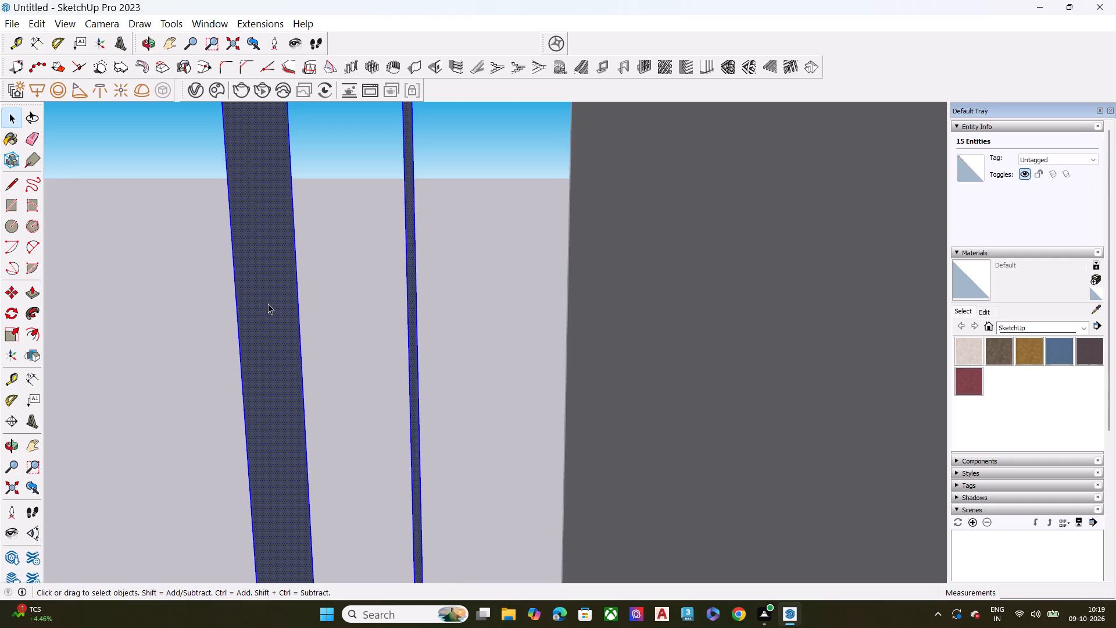
click(269, 301)
key(p)
click(269, 300)
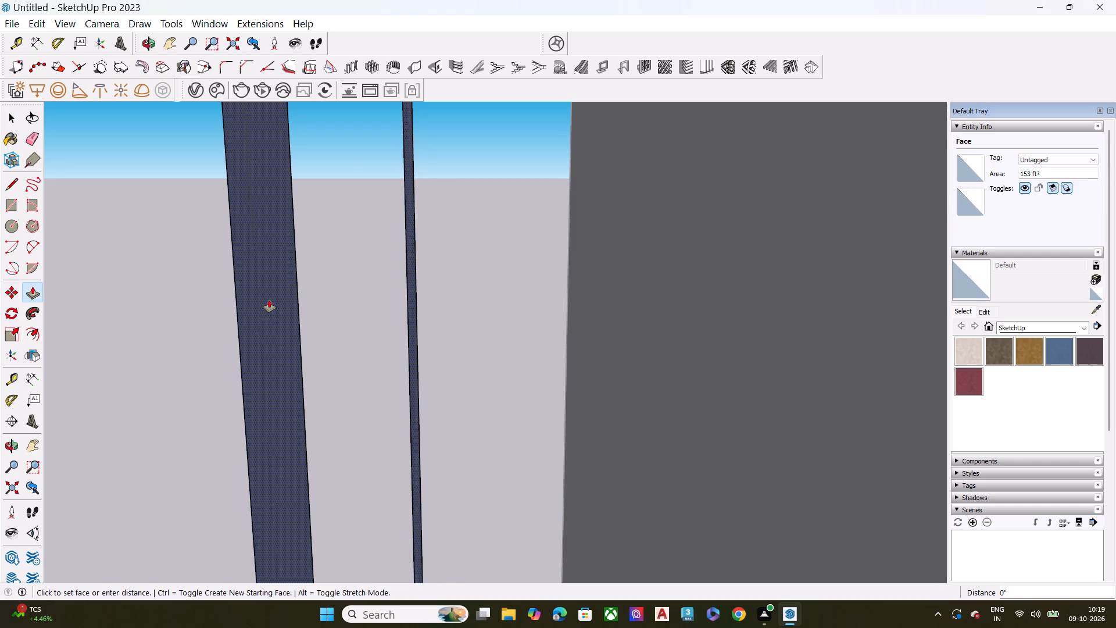
scroll(509, 291, down, 2)
scroll(510, 296, up, 1)
scroll(510, 297, down, 1)
scroll(512, 297, up, 1)
scroll(515, 298, down, 1)
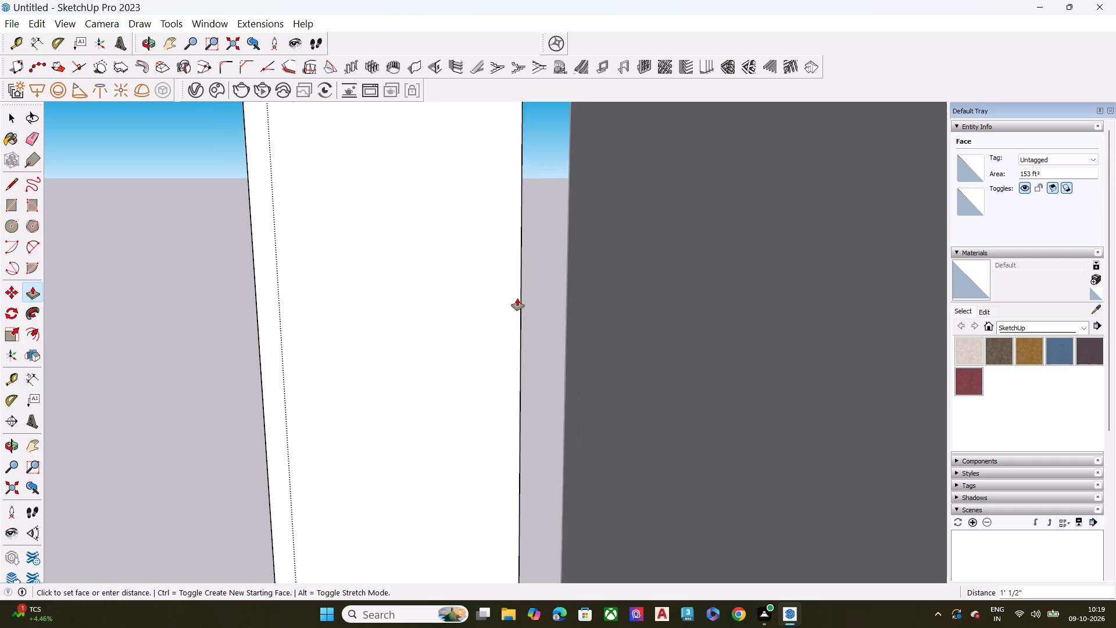
scroll(517, 298, down, 2)
middle_drag(394, 296, 684, 315)
click(664, 298)
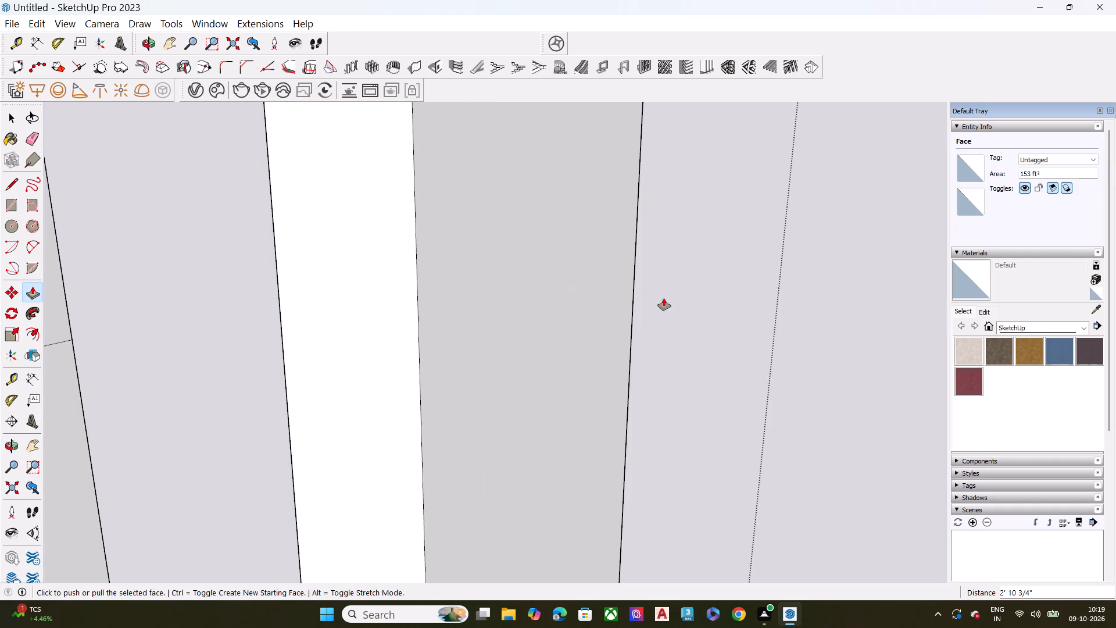
key(space)
Close the extruded frame group and return to the main model with nothing selected.
scroll(513, 288, down, 11)
scroll(553, 305, up, 1)
scroll(553, 305, down, 7)
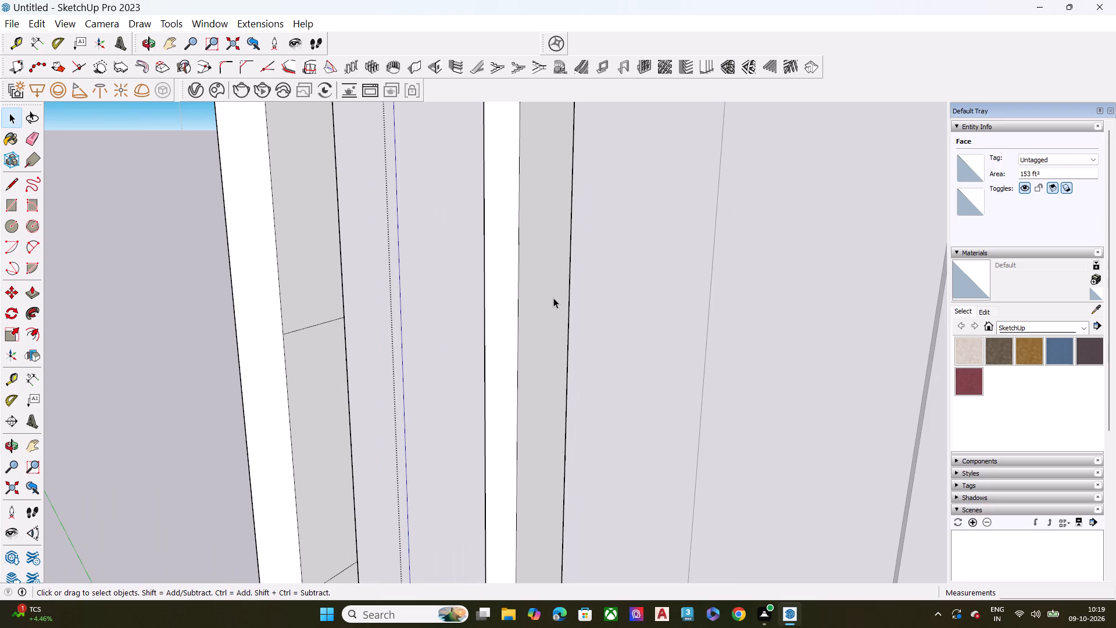
scroll(515, 294, down, 8)
middle_drag(400, 313, 557, 290)
scroll(458, 209, down, 5)
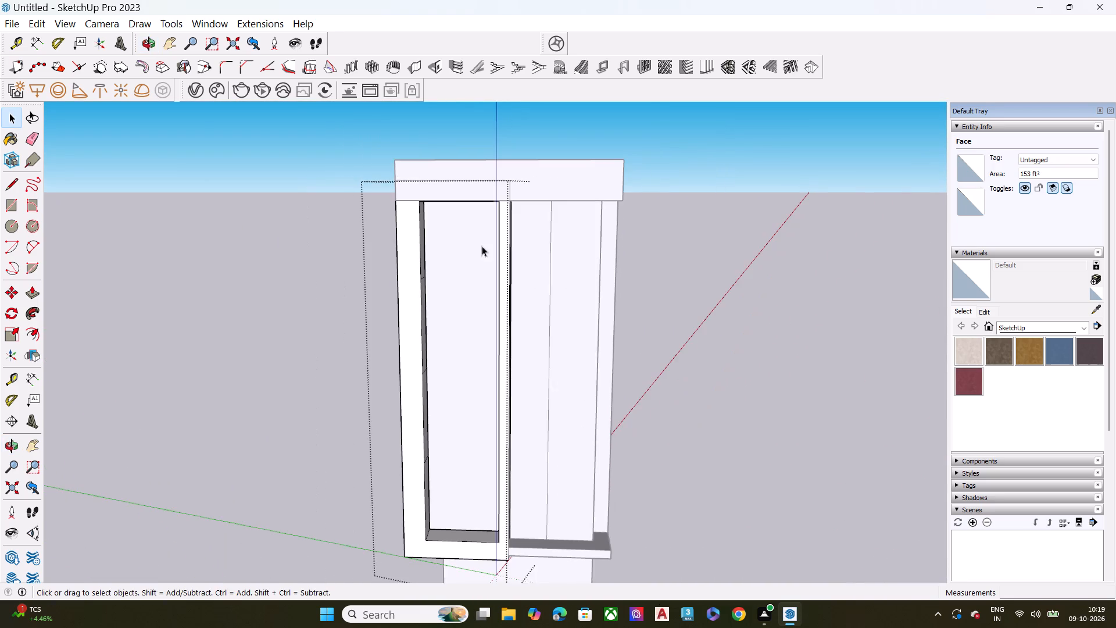
middle_drag(446, 274, 626, 276)
scroll(524, 165, up, 9)
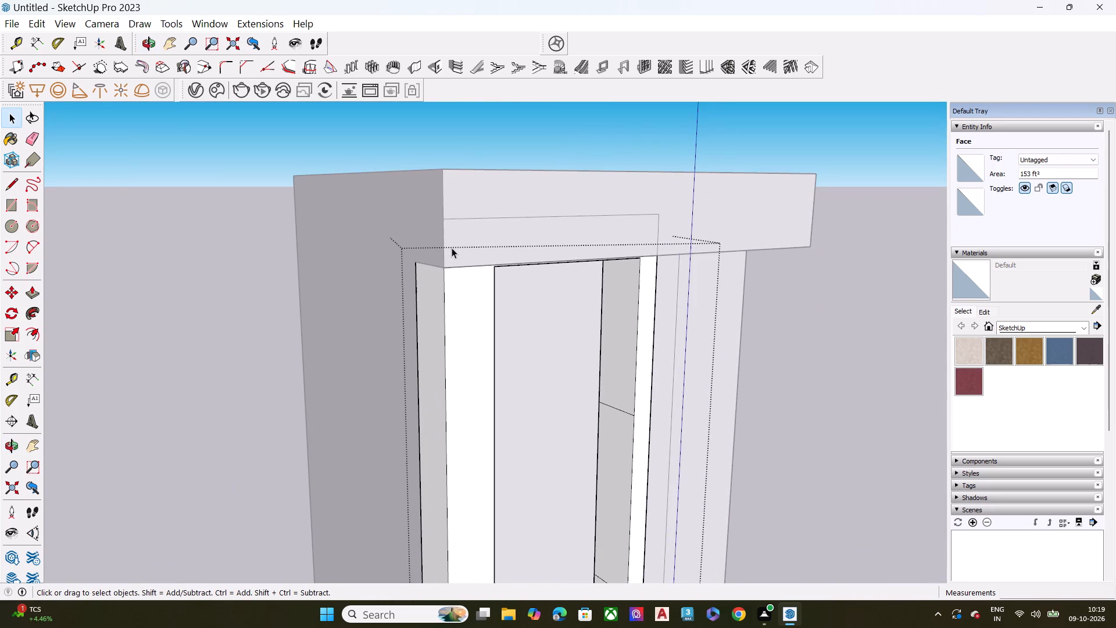
middle_drag(448, 248, 439, 229)
key(space)
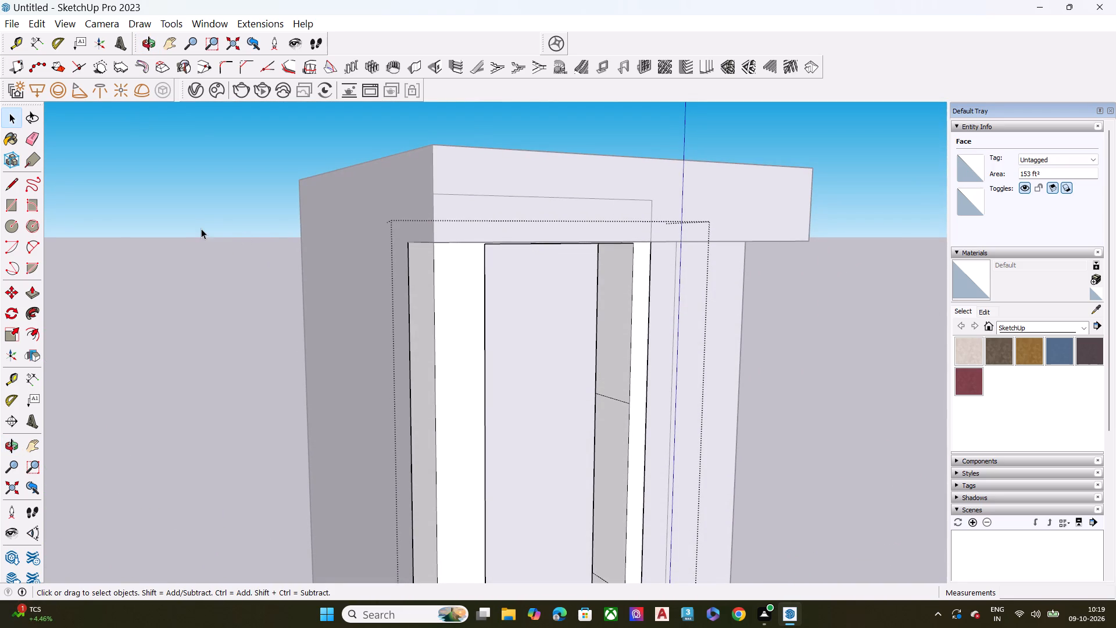
click(201, 229)
Examine how the extruded side frame meets the top band, the side wall and the rear wall.
scroll(482, 215, up, 5)
middle_drag(374, 228, 401, 182)
scroll(398, 182, down, 8)
middle_drag(506, 265, 499, 247)
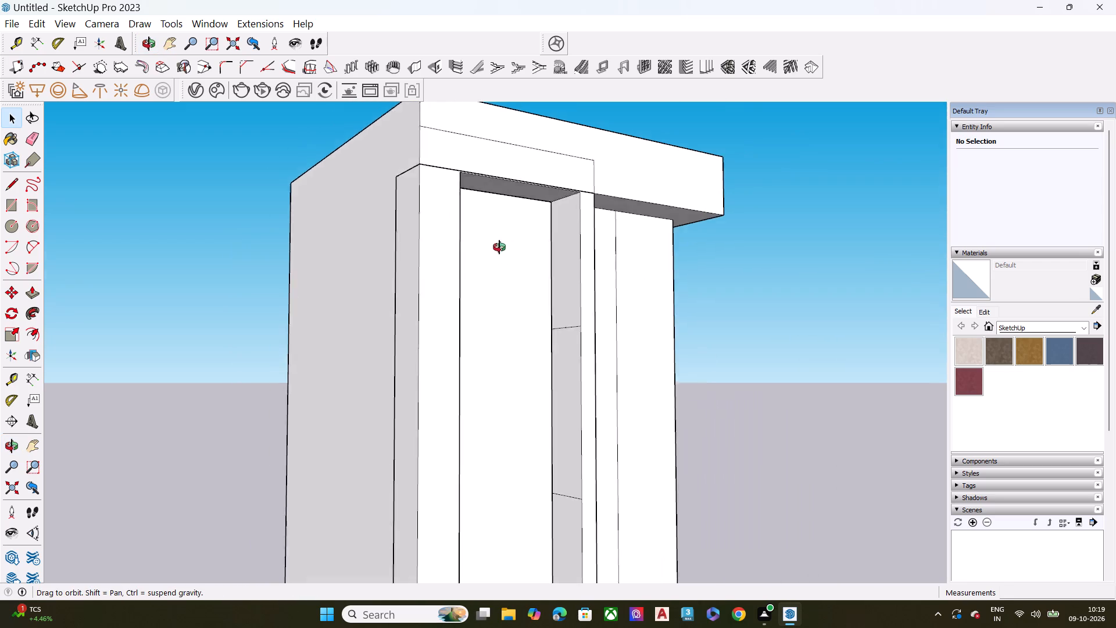
middle_drag(499, 247, 222, 282)
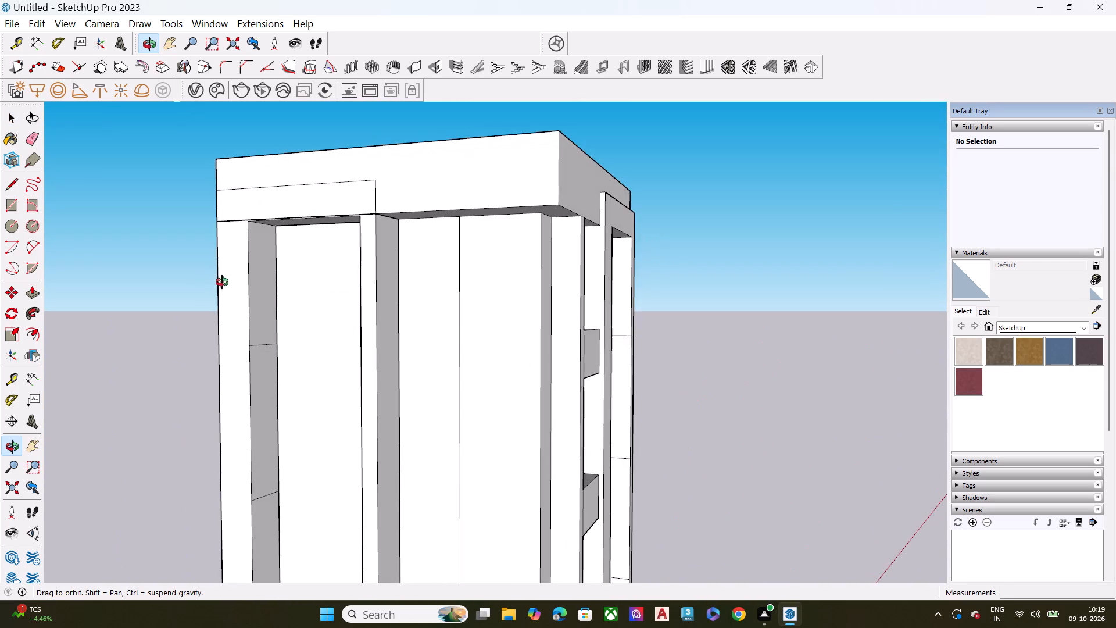
middle_drag(222, 282, 249, 286)
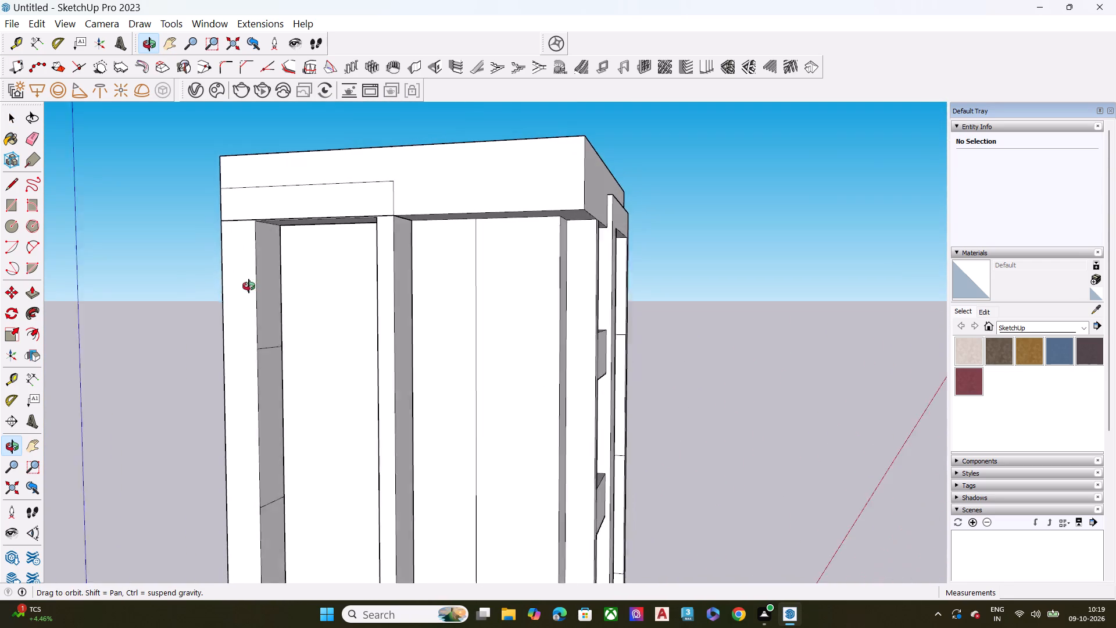
middle_drag(249, 286, 255, 388)
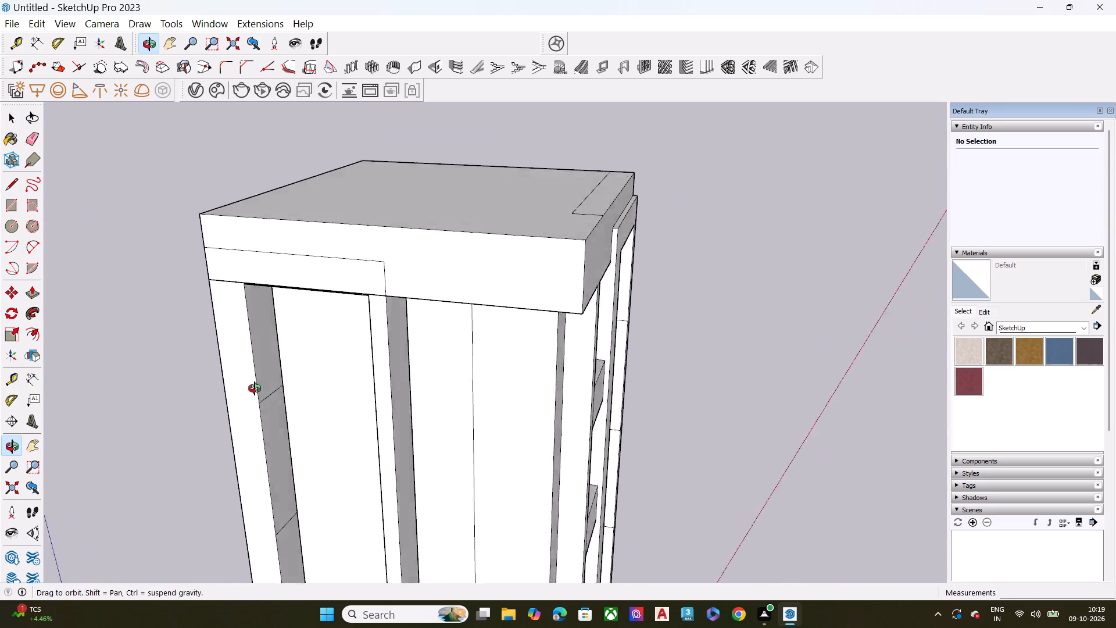
middle_drag(255, 388, 652, 351)
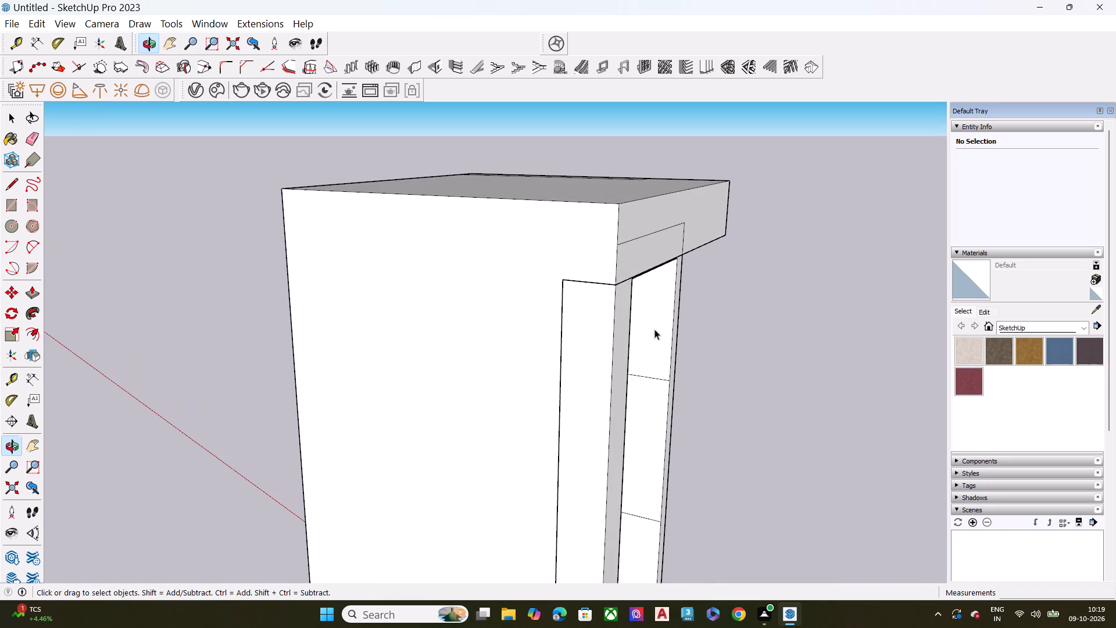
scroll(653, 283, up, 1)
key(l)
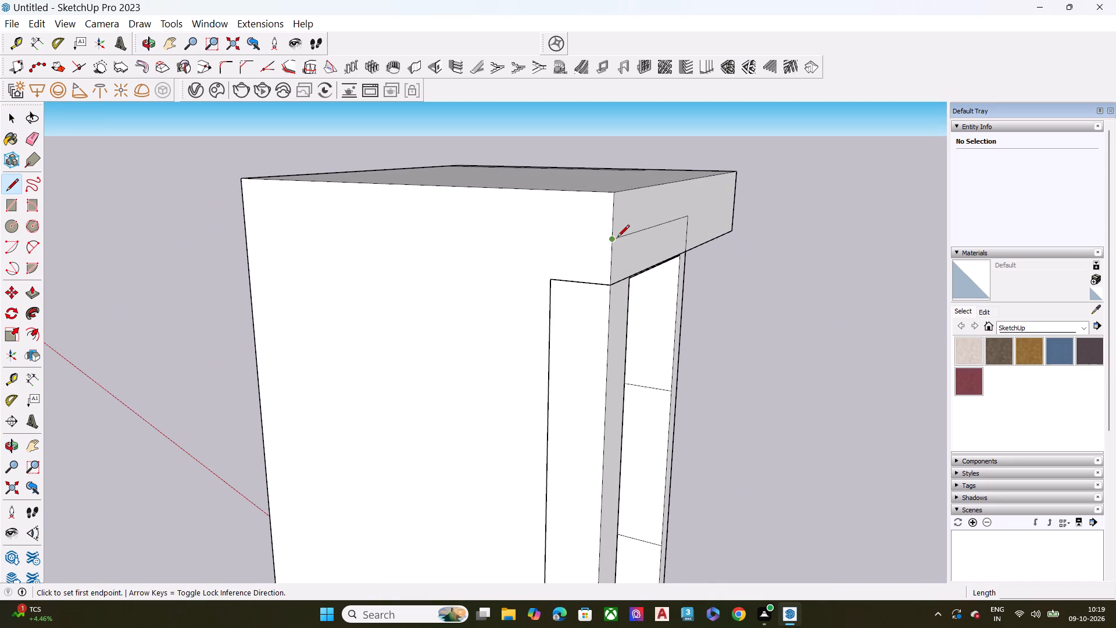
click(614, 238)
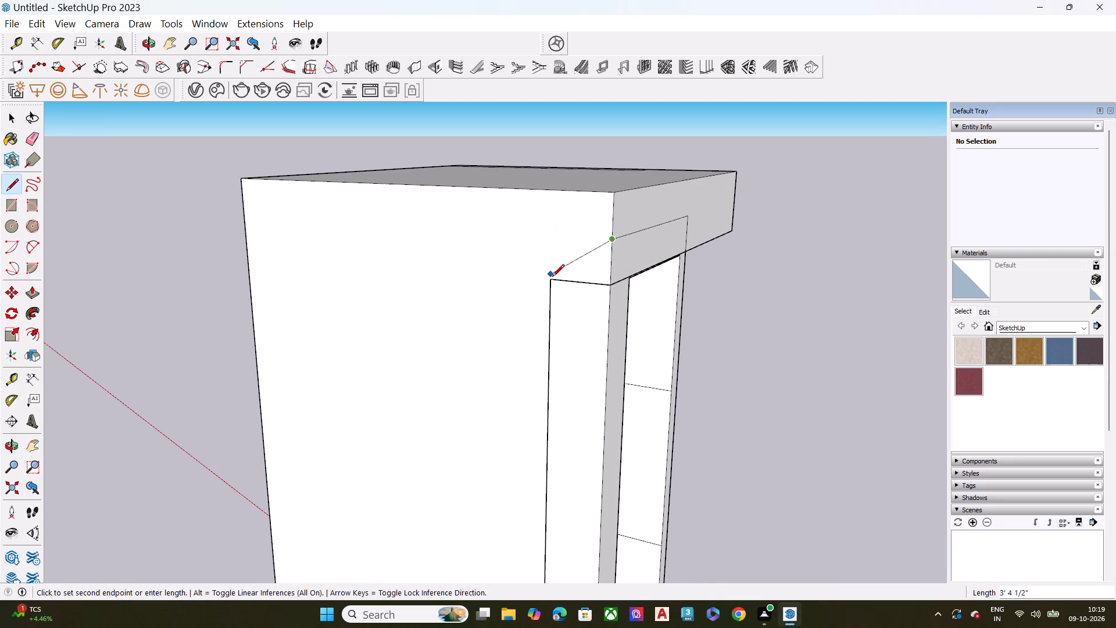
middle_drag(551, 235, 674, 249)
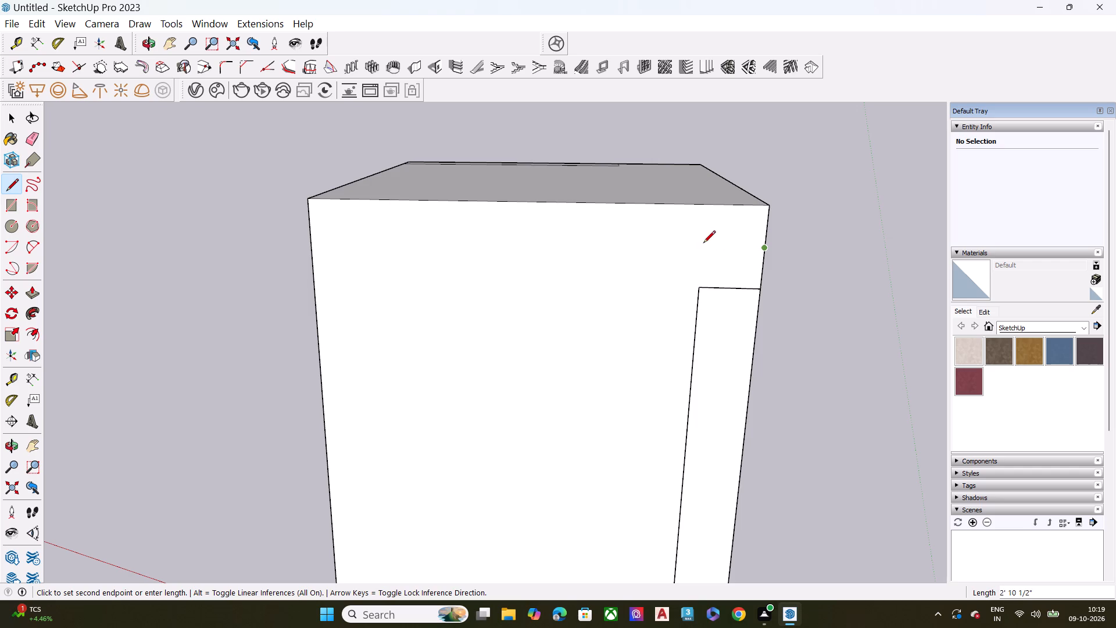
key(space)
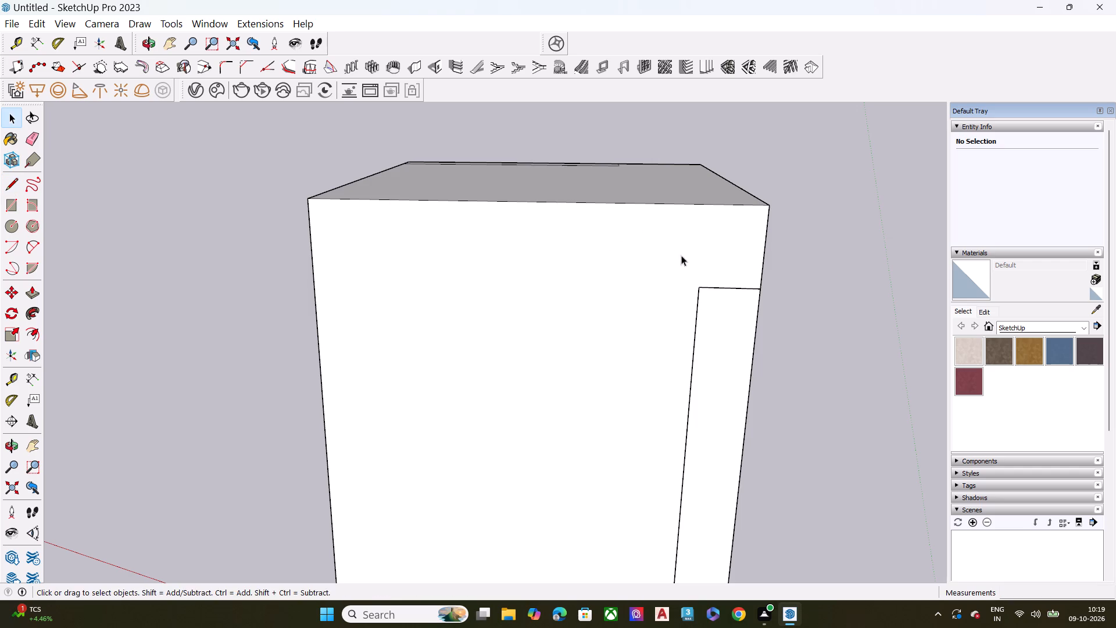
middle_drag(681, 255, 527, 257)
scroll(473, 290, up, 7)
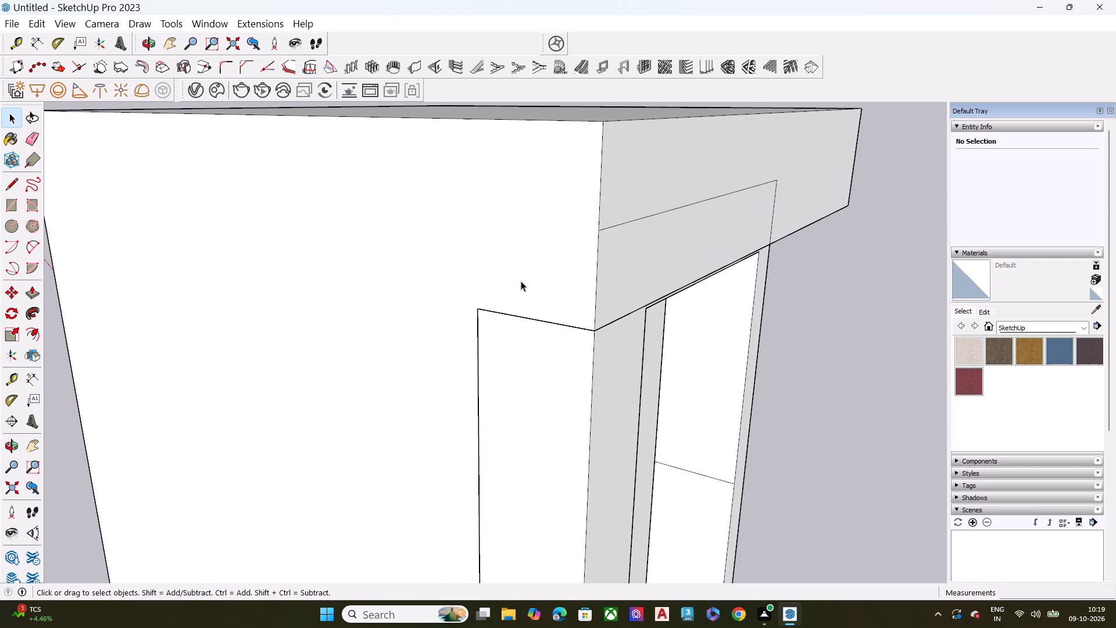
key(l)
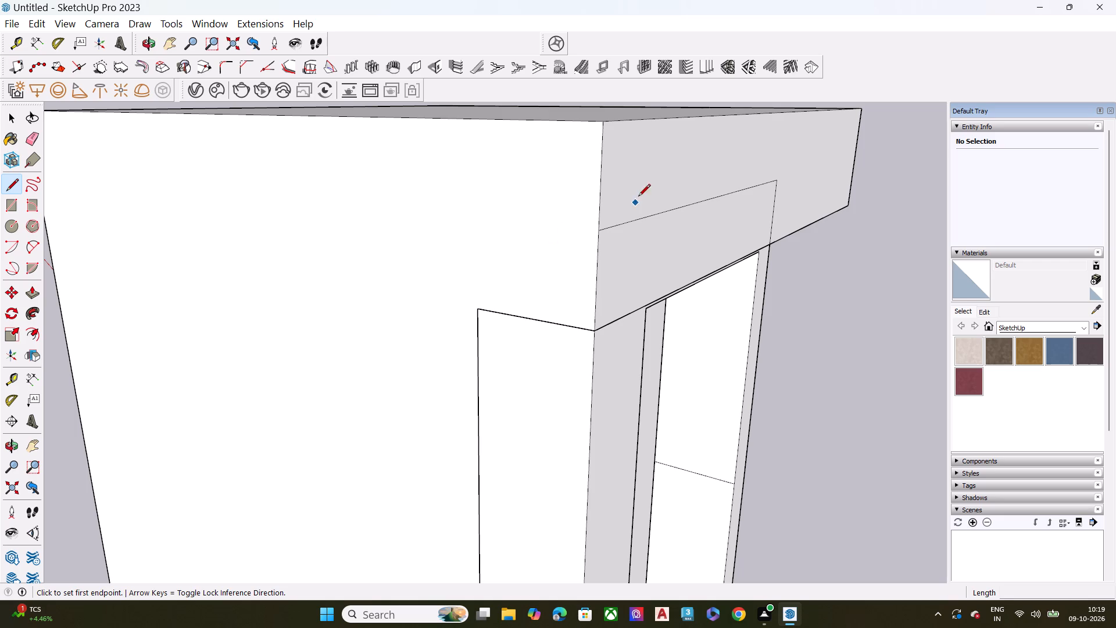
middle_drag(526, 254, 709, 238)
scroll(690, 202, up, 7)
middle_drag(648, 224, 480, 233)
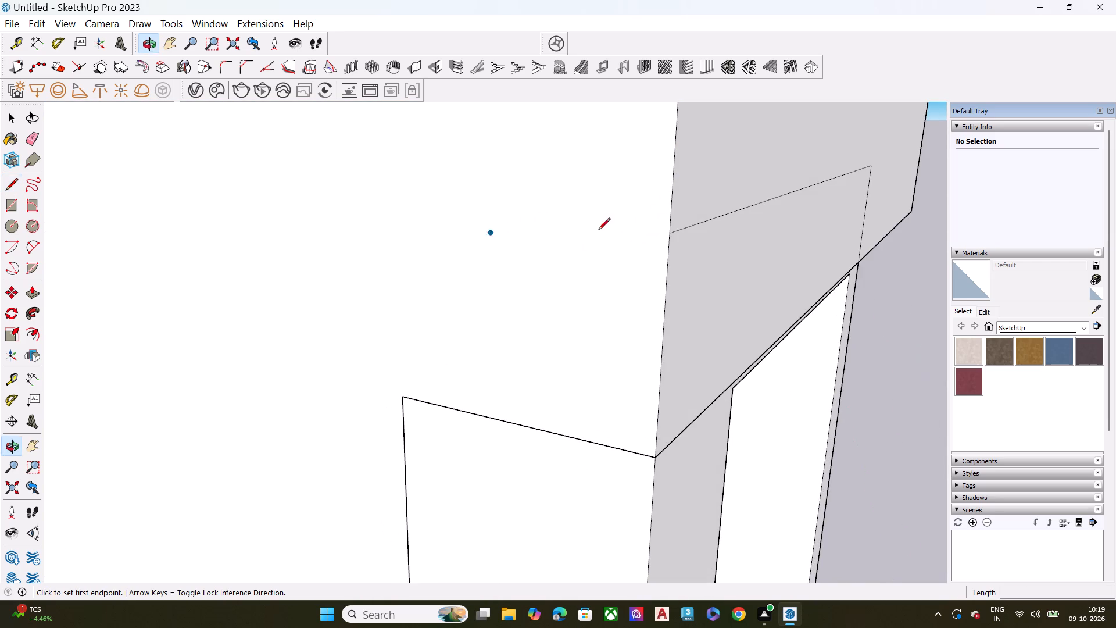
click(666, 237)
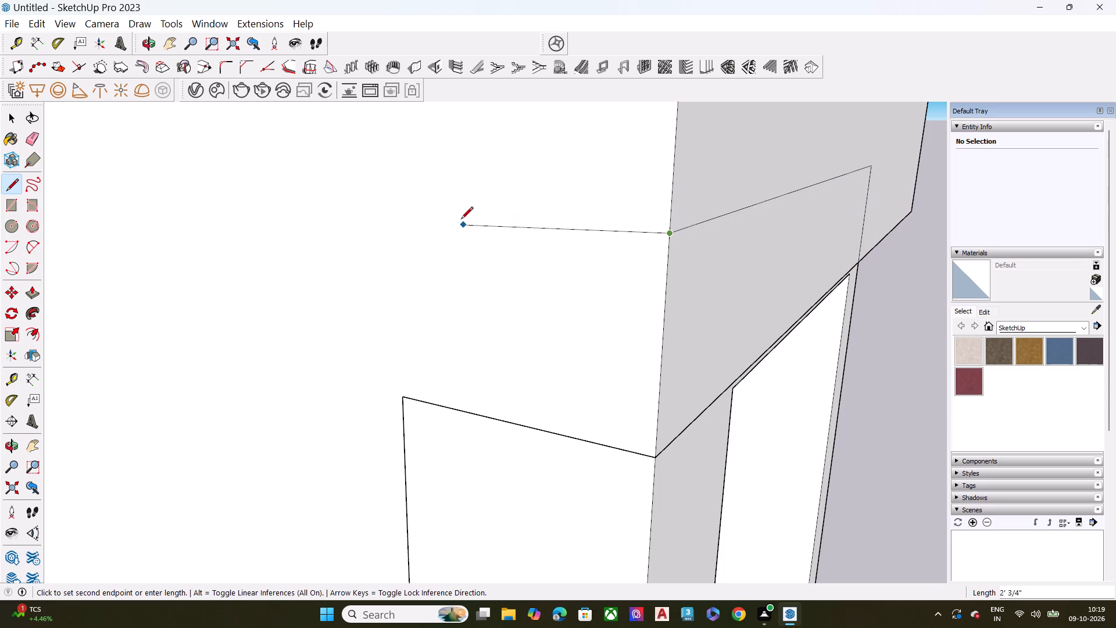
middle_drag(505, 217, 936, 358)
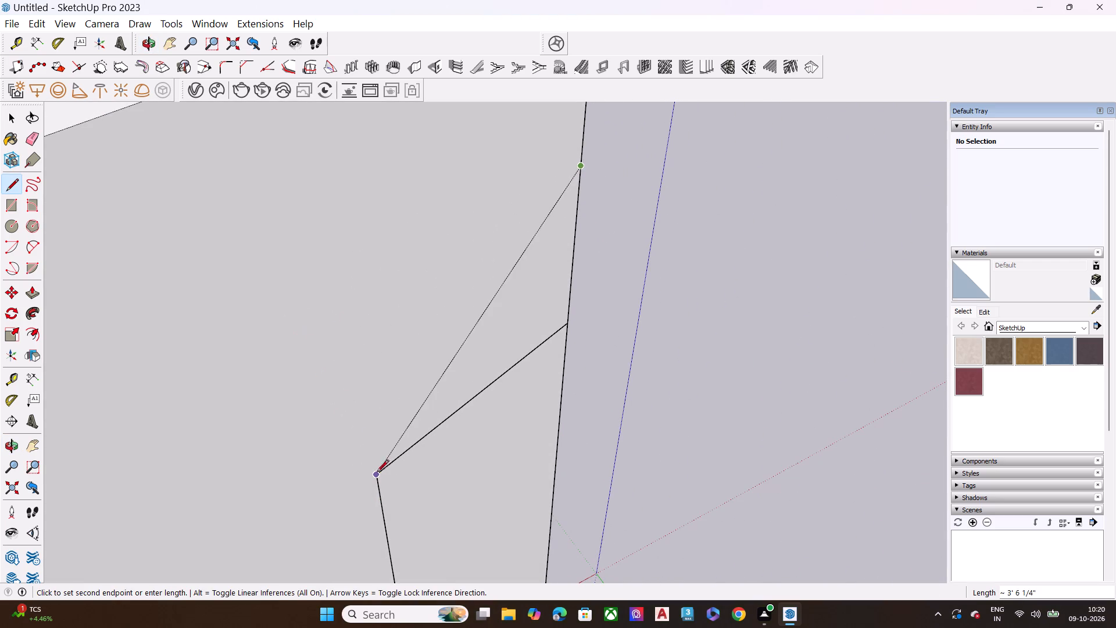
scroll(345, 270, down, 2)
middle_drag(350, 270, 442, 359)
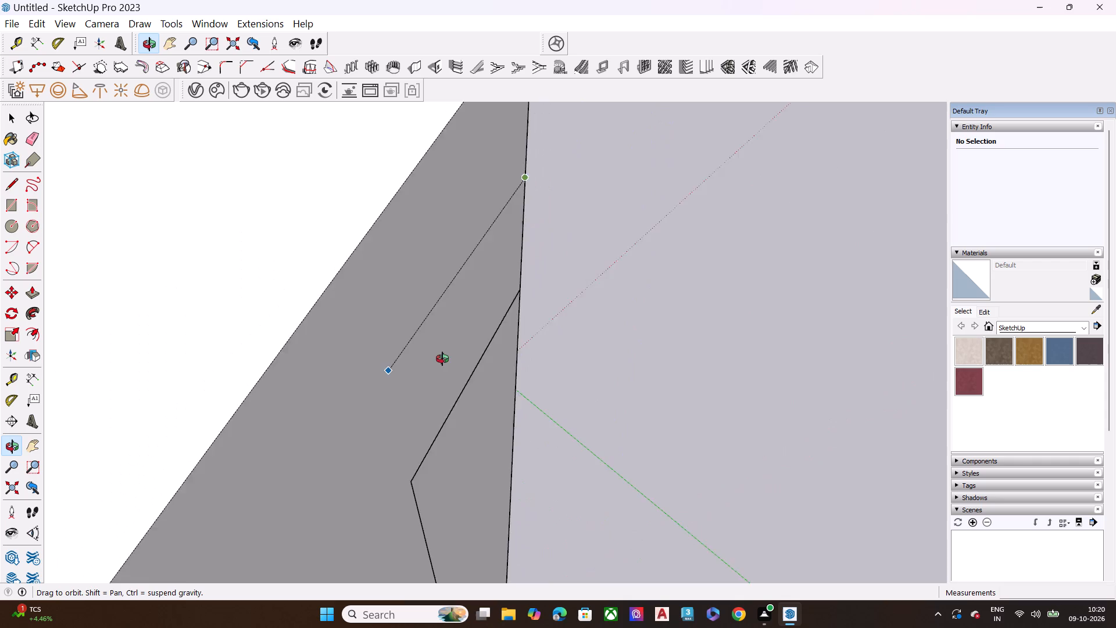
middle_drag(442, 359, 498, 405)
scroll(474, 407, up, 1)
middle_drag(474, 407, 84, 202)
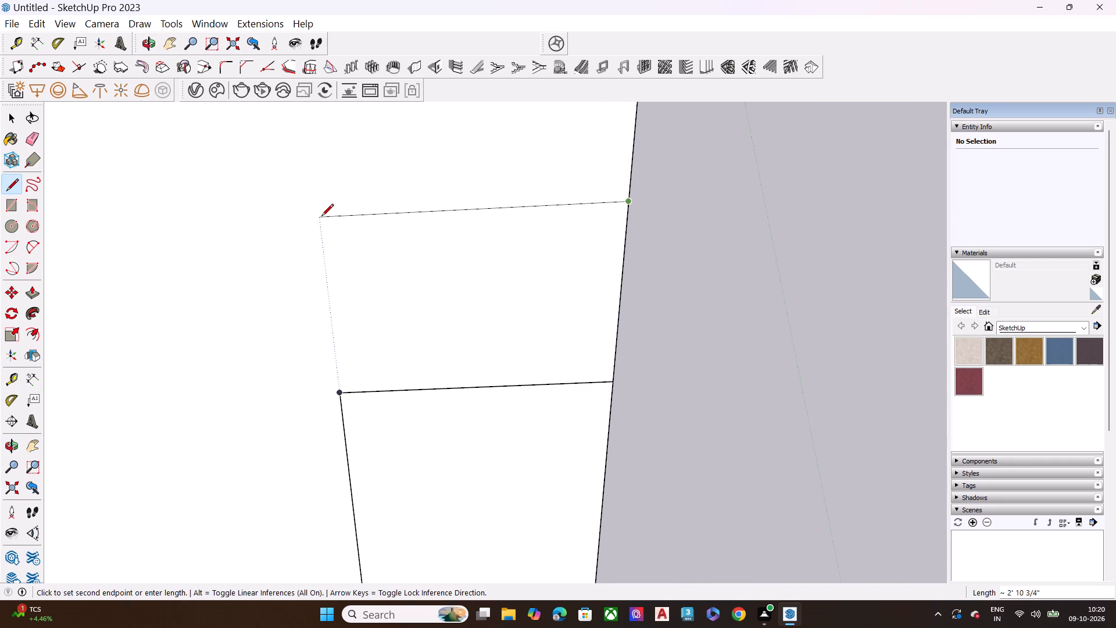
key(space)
Examine the top band's corner and the side frame beneath it, close up and against the whole building.
middle_drag(535, 235, 84, 218)
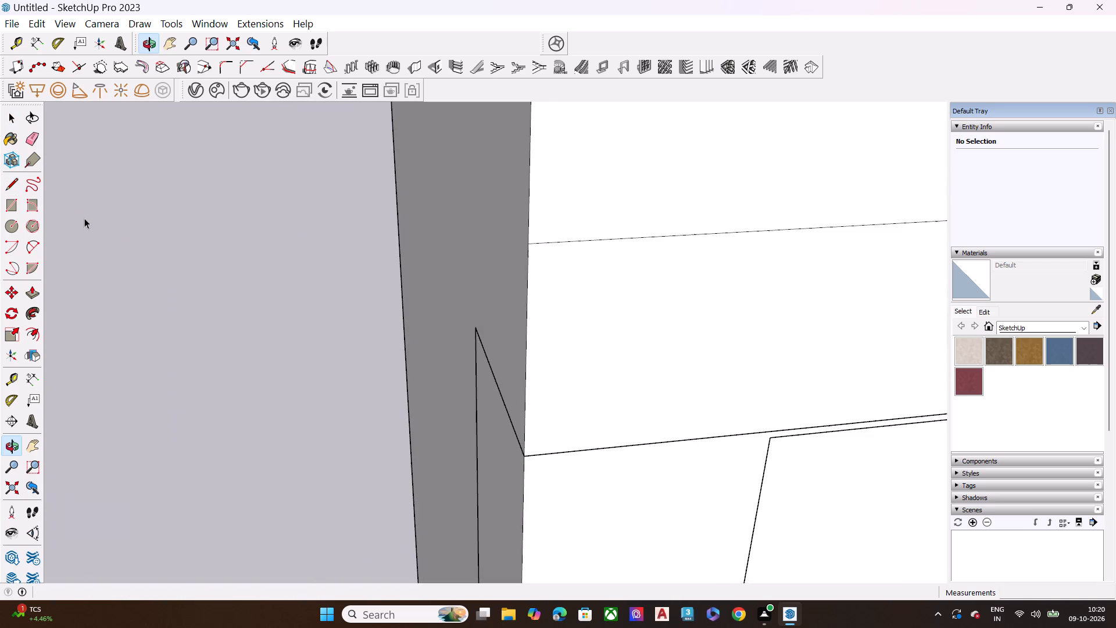
middle_drag(392, 288, 549, 258)
scroll(553, 270, down, 12)
scroll(525, 270, up, 1)
scroll(525, 269, down, 4)
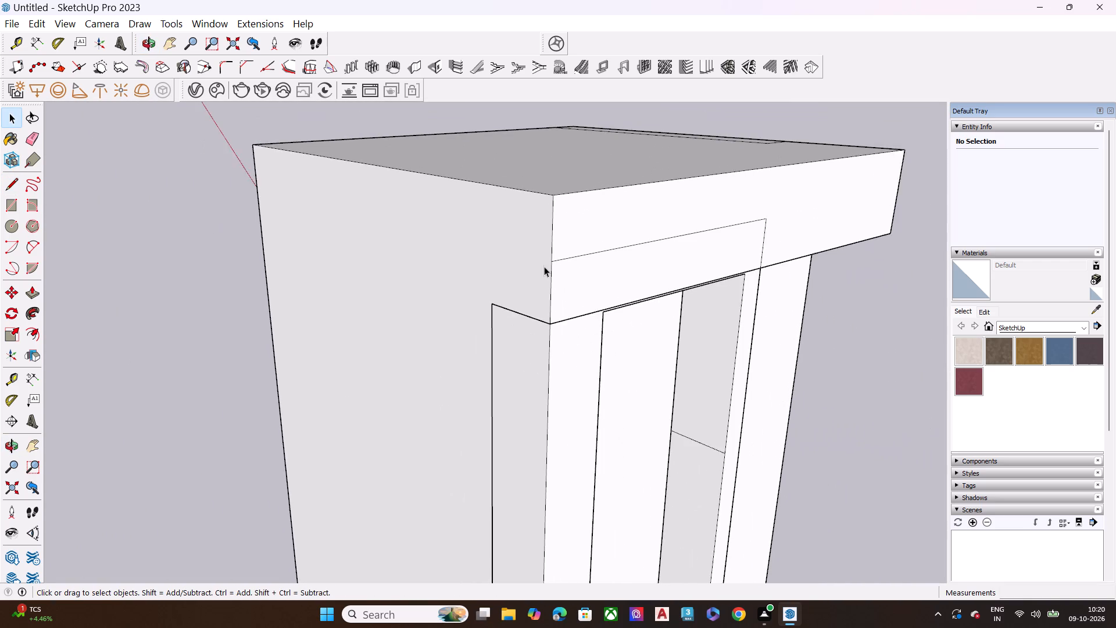
scroll(568, 321, down, 6)
scroll(535, 312, up, 1)
scroll(535, 312, down, 1)
middle_drag(565, 339, 339, 298)
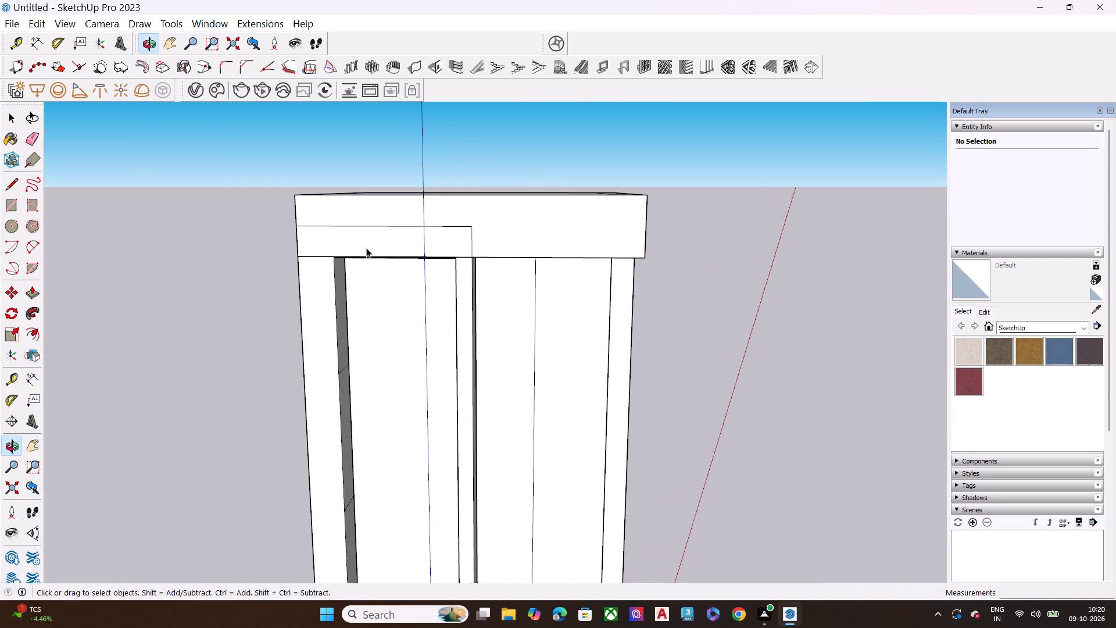
scroll(382, 241, down, 3)
scroll(402, 244, up, 1)
scroll(416, 246, down, 4)
middle_drag(507, 321, 259, 272)
middle_drag(450, 371, 423, 356)
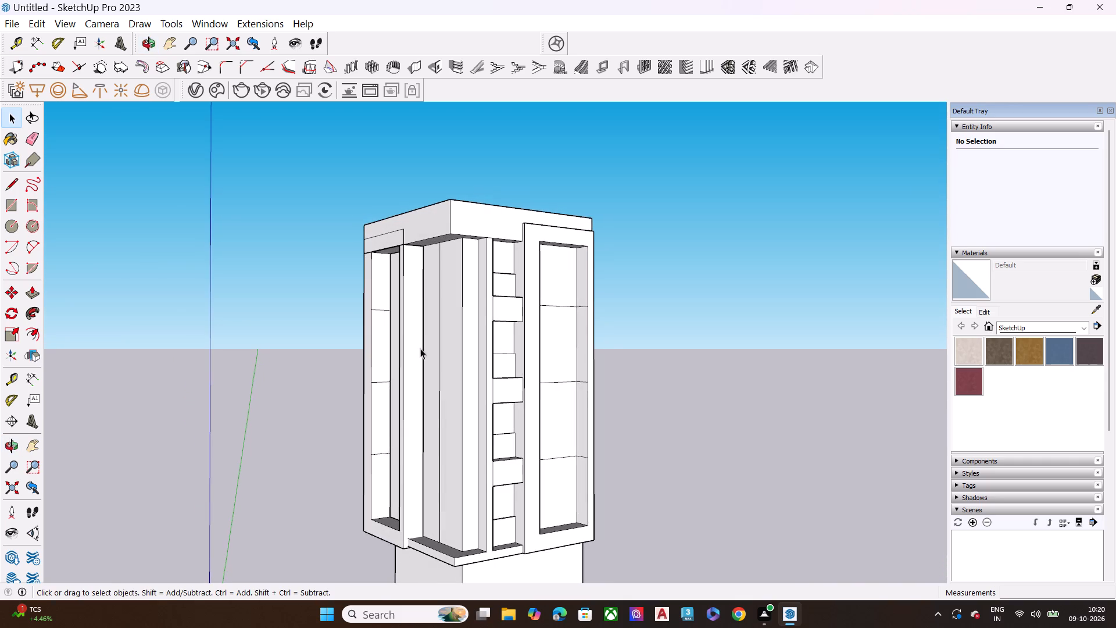
scroll(421, 348, up, 1)
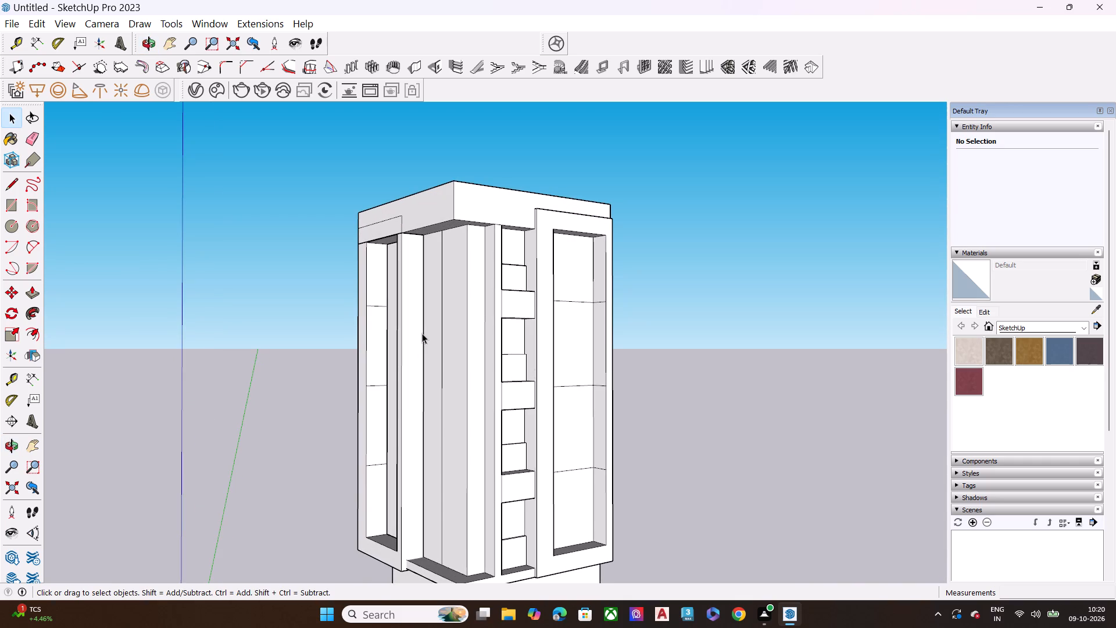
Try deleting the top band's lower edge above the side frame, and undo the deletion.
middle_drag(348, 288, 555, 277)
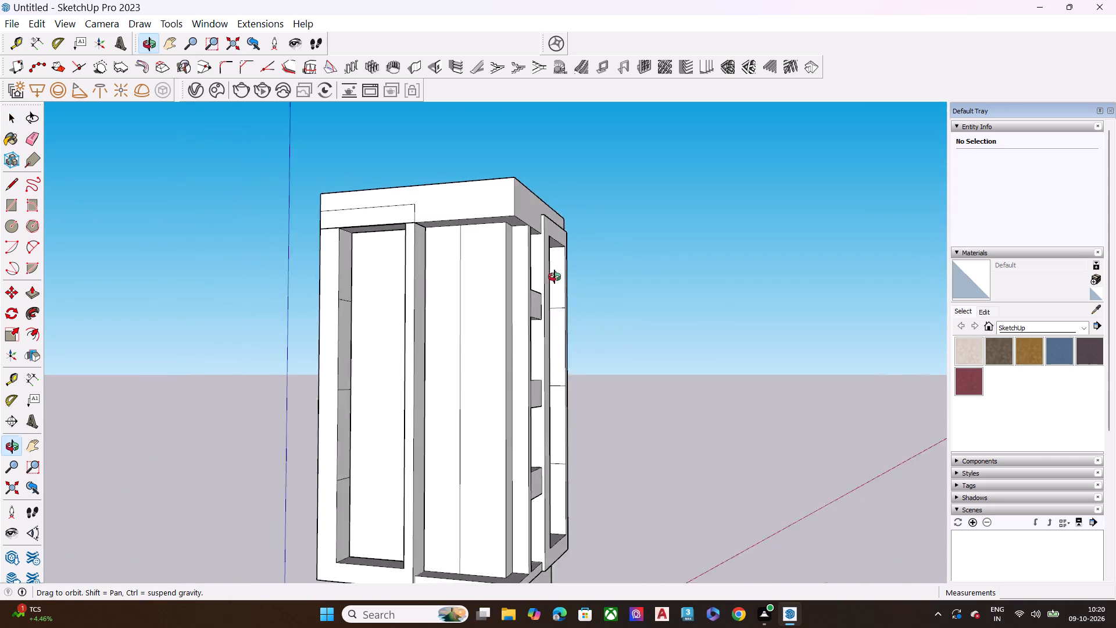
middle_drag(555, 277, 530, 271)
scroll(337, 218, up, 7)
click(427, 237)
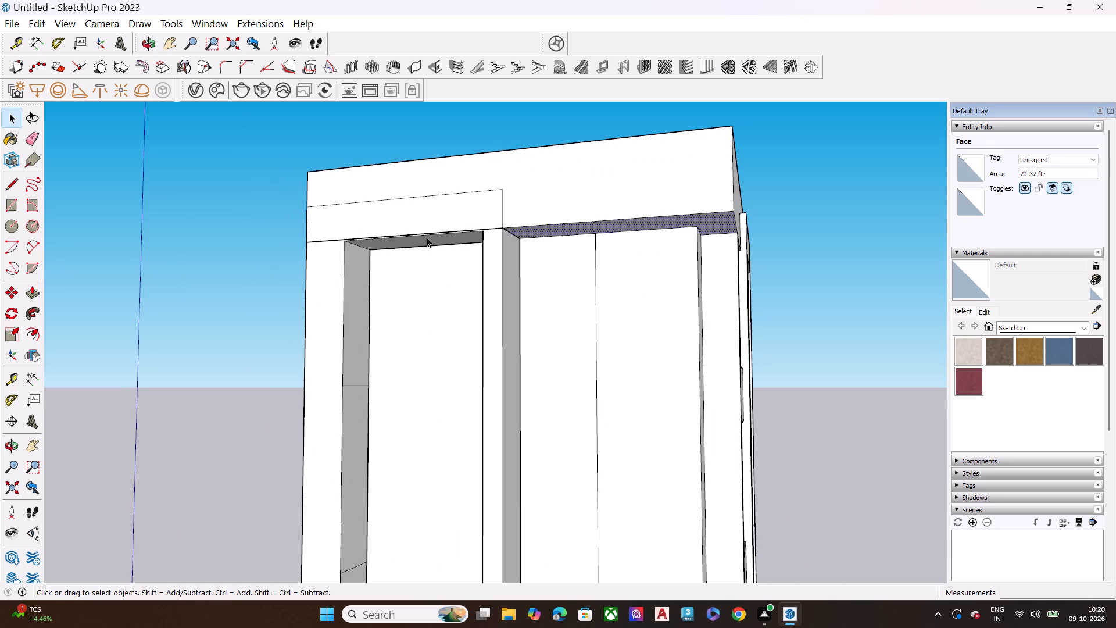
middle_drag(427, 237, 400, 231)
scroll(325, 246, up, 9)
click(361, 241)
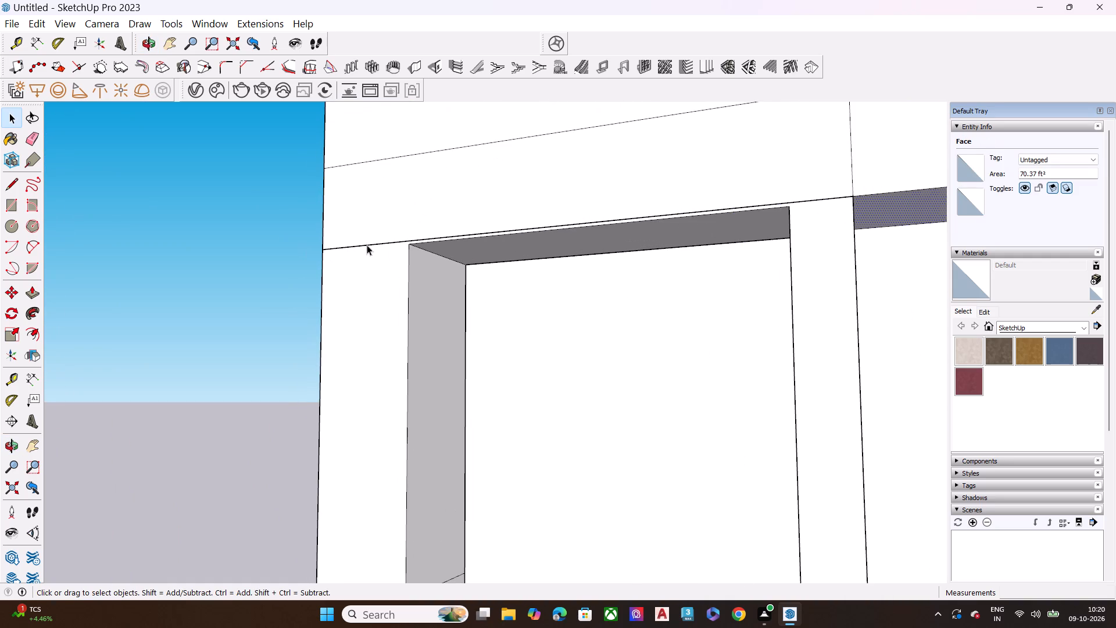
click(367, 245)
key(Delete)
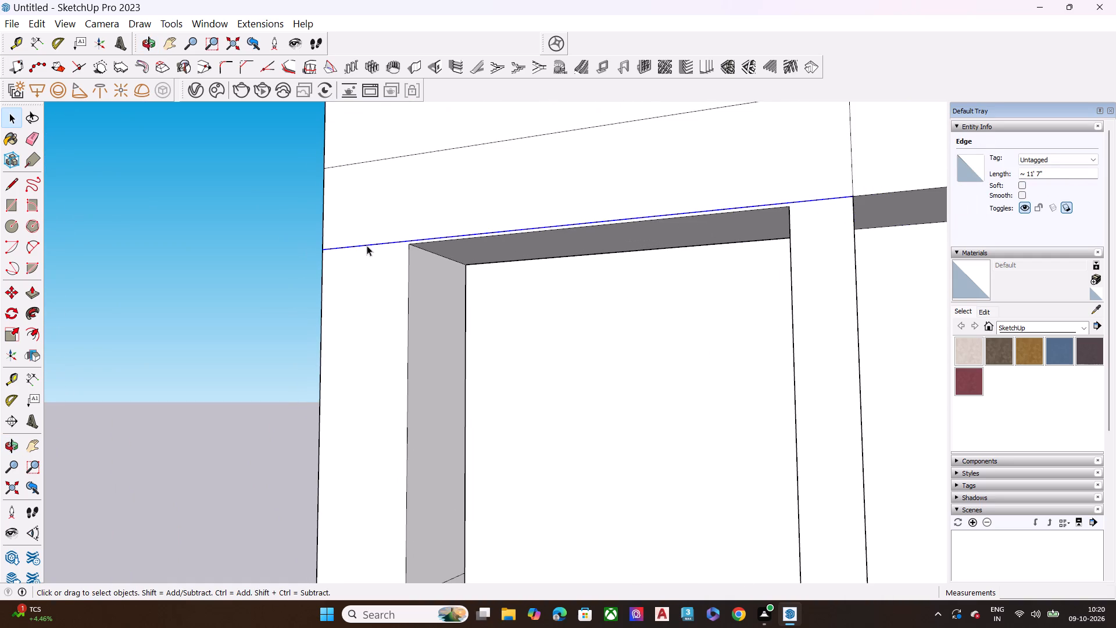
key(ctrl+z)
Draw a vertical line from the inner corner of the frame outline on the side band up to the band's top edge.
scroll(367, 245, down, 8)
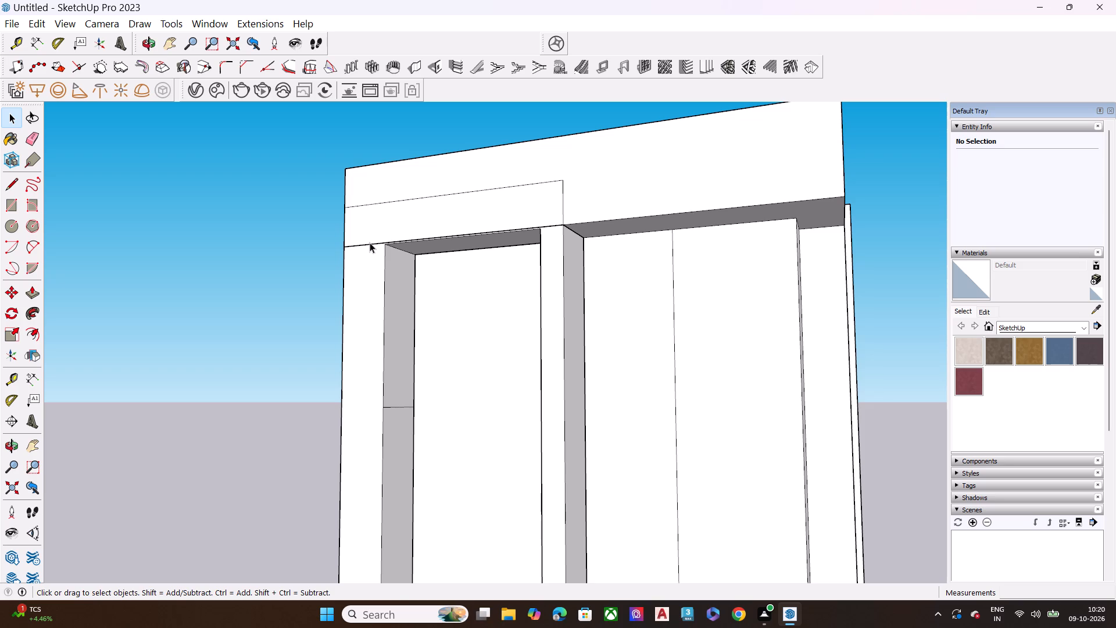
scroll(459, 236, down, 6)
scroll(513, 199, up, 11)
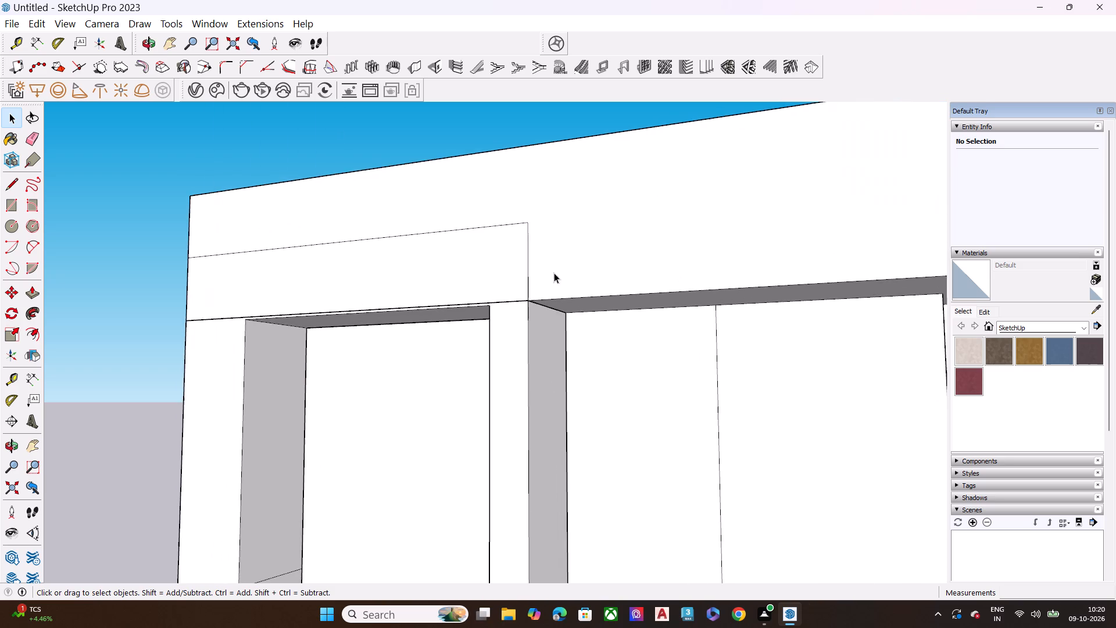
middle_drag(520, 303, 561, 331)
scroll(561, 331, up, 1)
key(l)
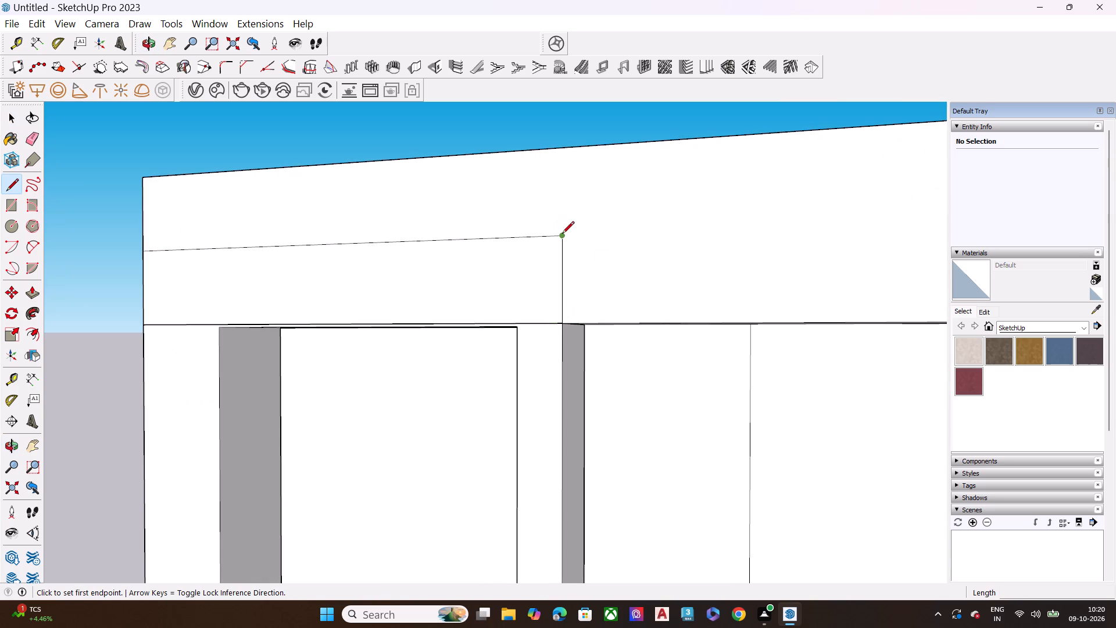
drag(562, 234, 562, 229)
click(566, 148)
key(space)
Delete the leftover horizontal outline edge across the side face of the top band.
middle_drag(528, 232, 567, 240)
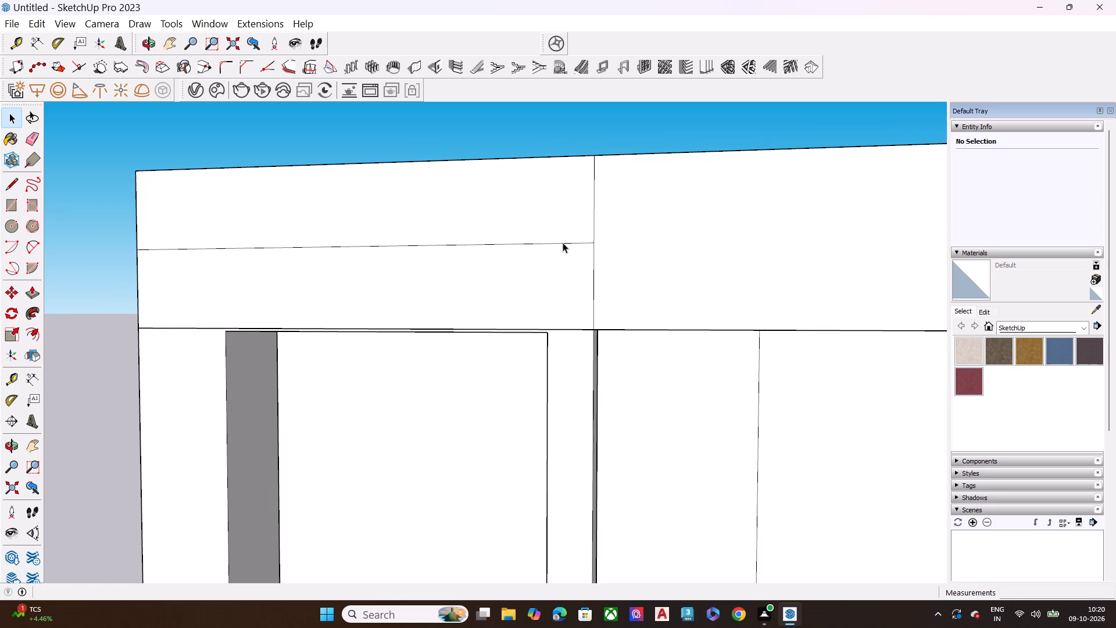
click(563, 242)
key(Delete)
Examine the divided top band from above and from the side, including how it sits over the side frame.
scroll(555, 266, down, 8)
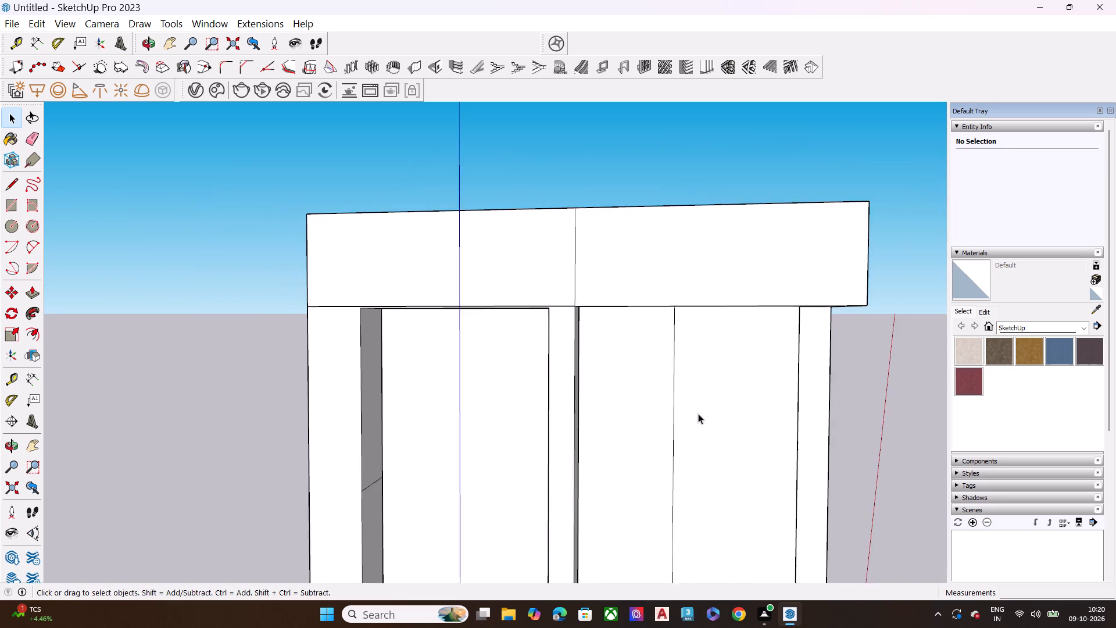
scroll(698, 413, down, 1)
middle_drag(698, 413, 516, 414)
middle_drag(477, 241, 439, 480)
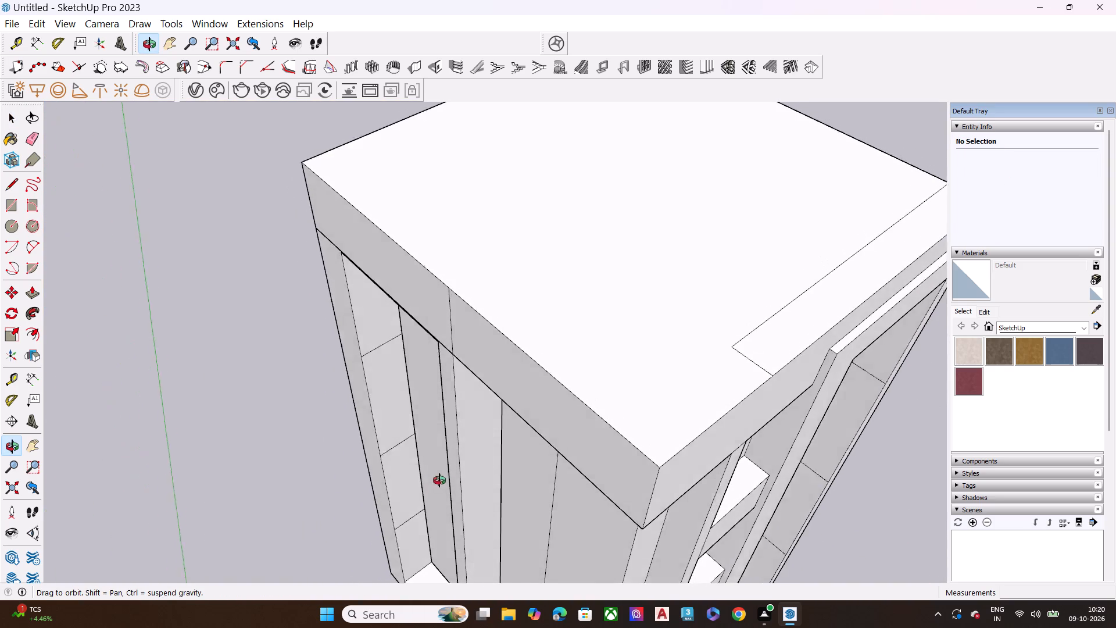
middle_drag(439, 480, 434, 480)
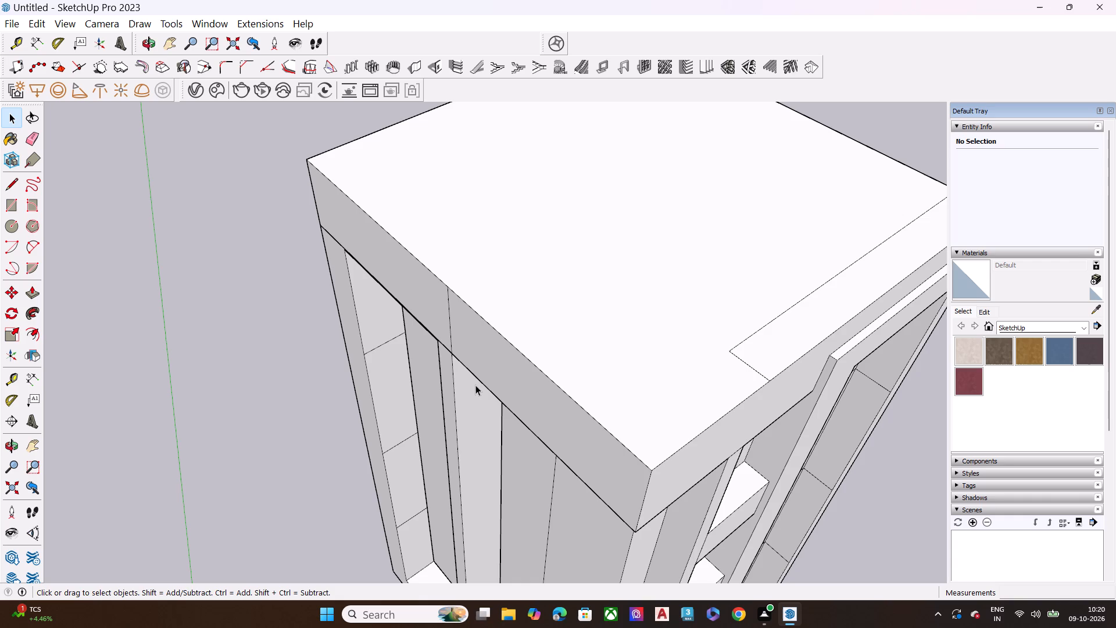
scroll(484, 350, down, 4)
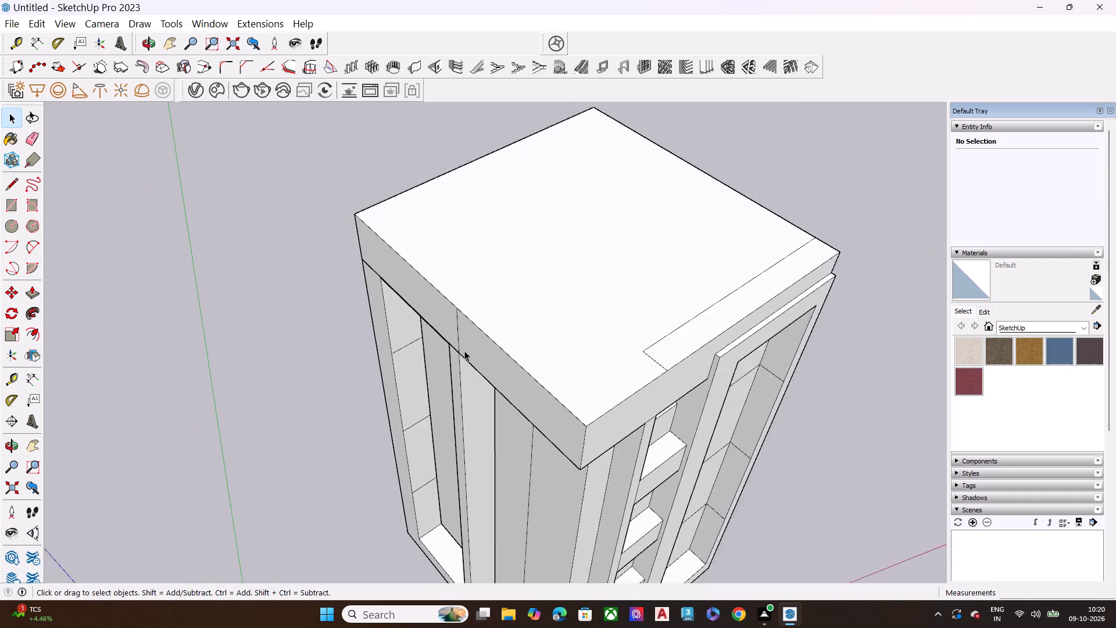
scroll(464, 351, down, 2)
middle_drag(440, 387, 450, 289)
scroll(451, 298, up, 1)
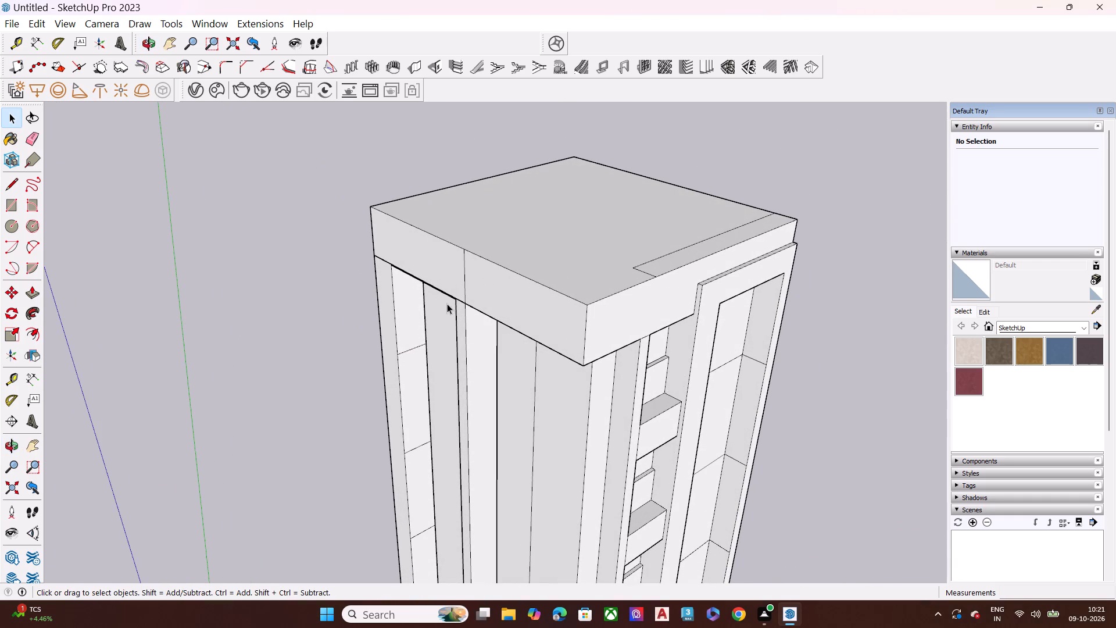
middle_drag(431, 251, 496, 226)
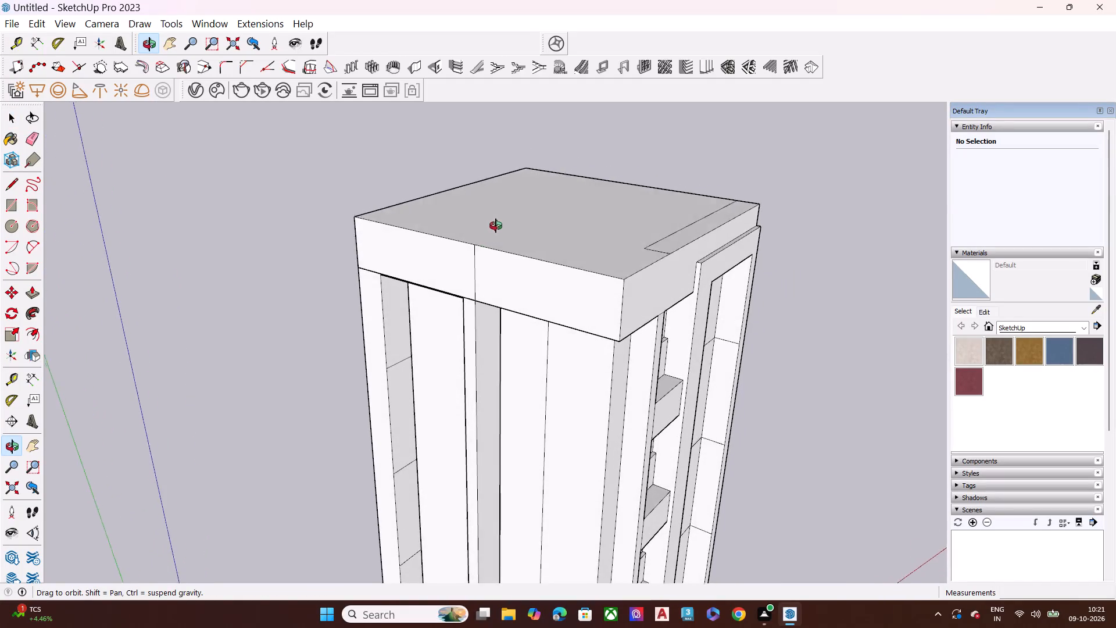
middle_drag(496, 226, 450, 197)
Open the side frame group and push the underside of its top bar up about 3/4" with Push/Pull.
scroll(409, 351, up, 7)
scroll(453, 265, up, 1)
middle_drag(453, 265, 534, 131)
click(534, 162)
triple_click(536, 179)
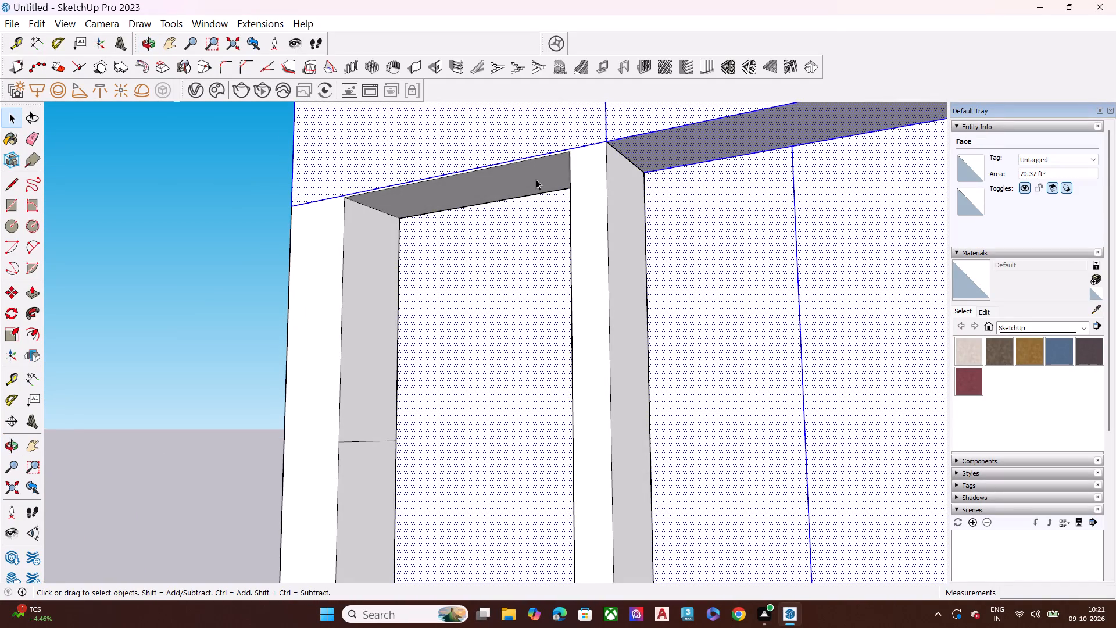
click(536, 179)
double_click(363, 234)
click(363, 234)
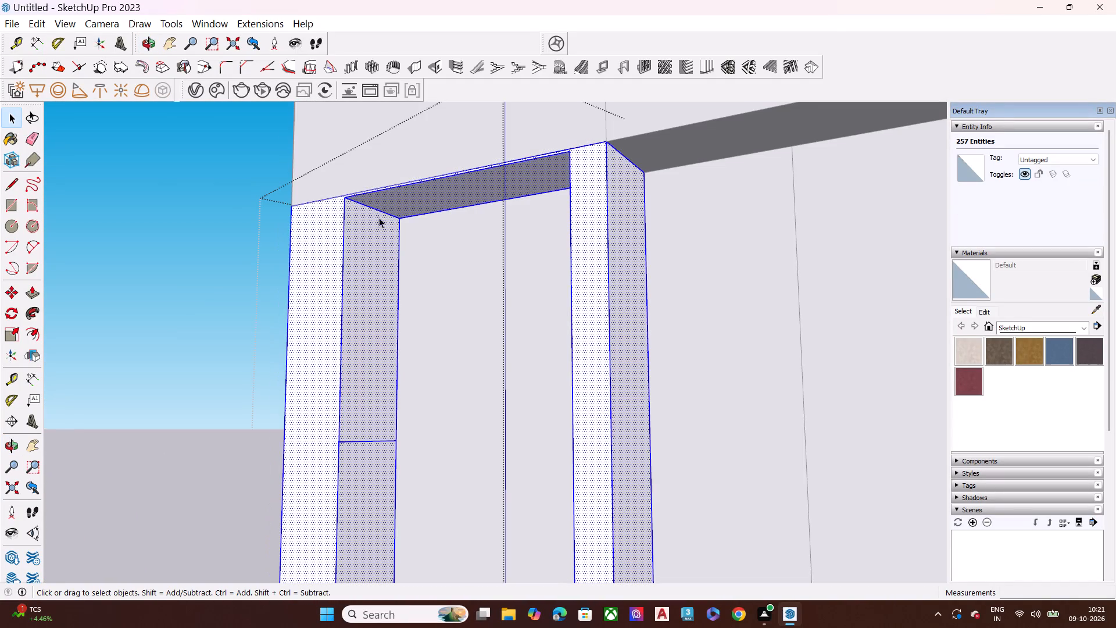
click(400, 202)
click(407, 202)
key(p)
click(407, 202)
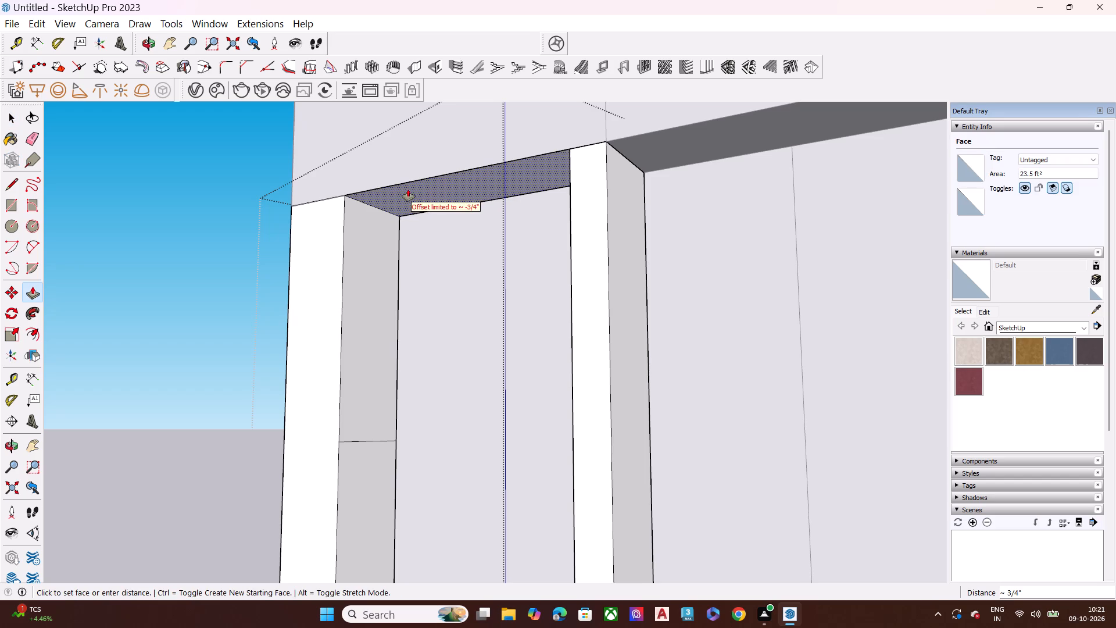
click(408, 189)
key(space)
Close the side frame group and examine how its raised top bar meets the top band.
scroll(312, 195, down, 8)
middle_drag(405, 181, 536, 261)
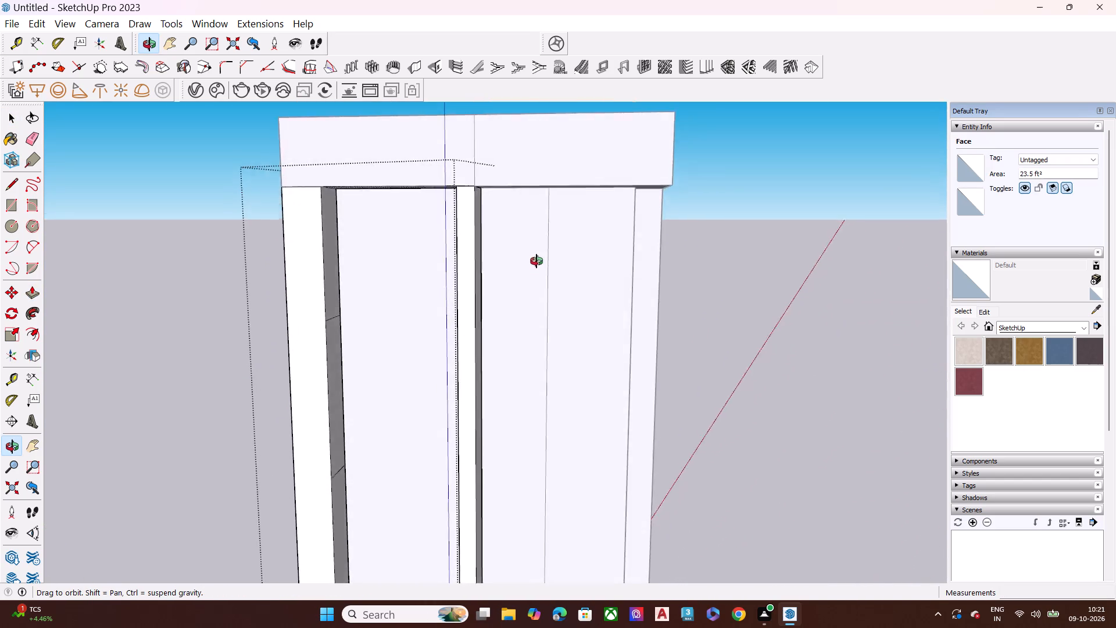
middle_drag(536, 261, 592, 230)
scroll(298, 163, up, 9)
middle_drag(305, 183, 326, 217)
key(space)
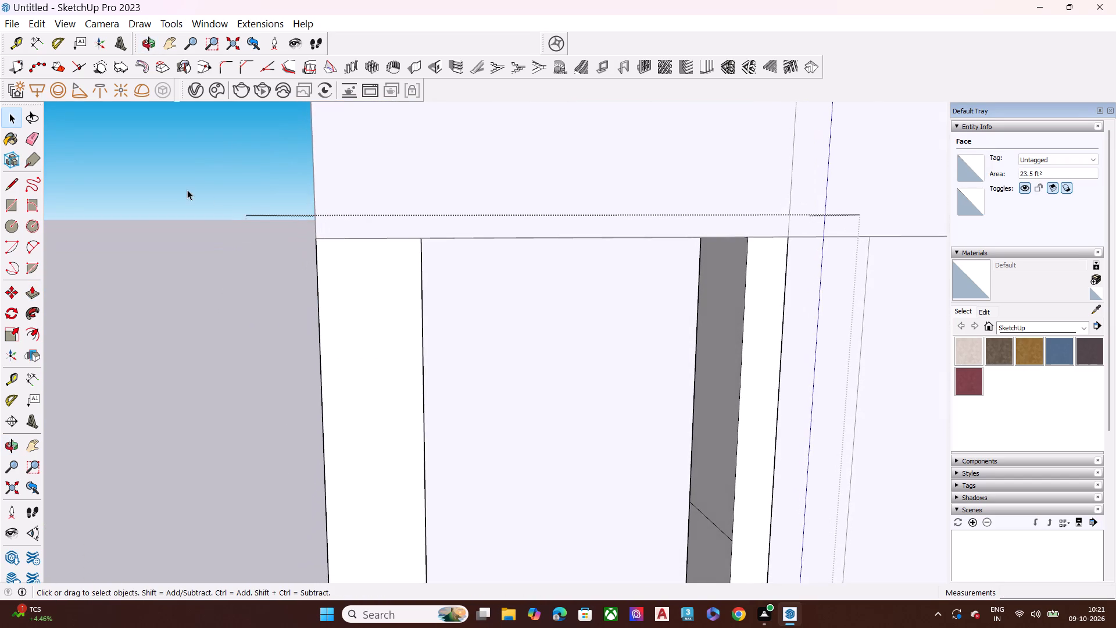
click(187, 190)
scroll(233, 208, down, 1)
scroll(233, 208, up, 1)
scroll(233, 208, down, 6)
scroll(362, 200, up, 3)
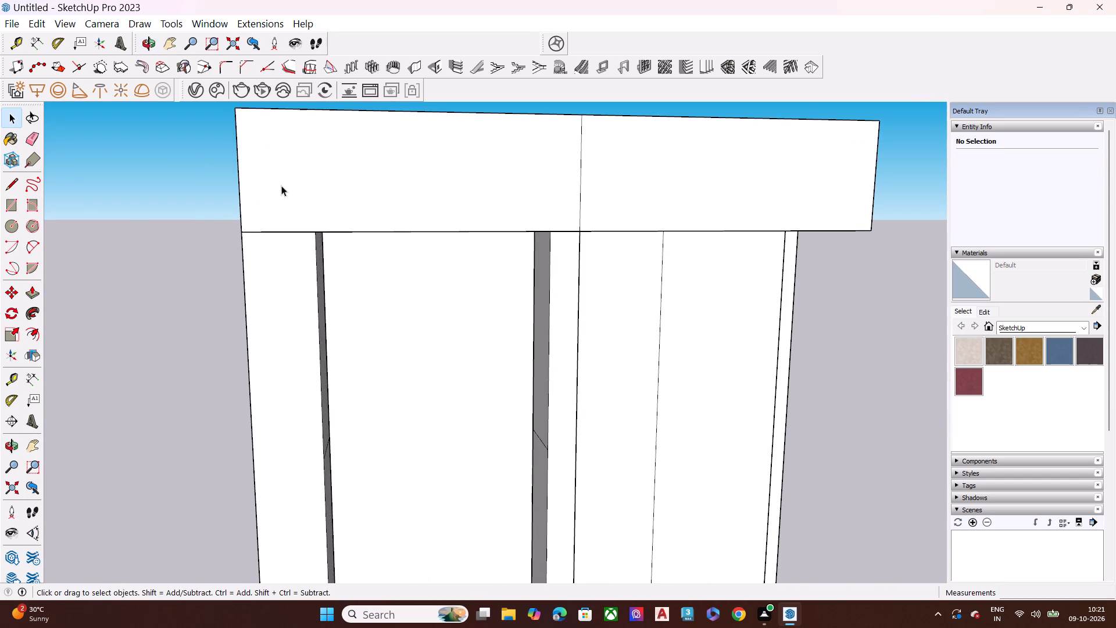
middle_drag(241, 189, 249, 205)
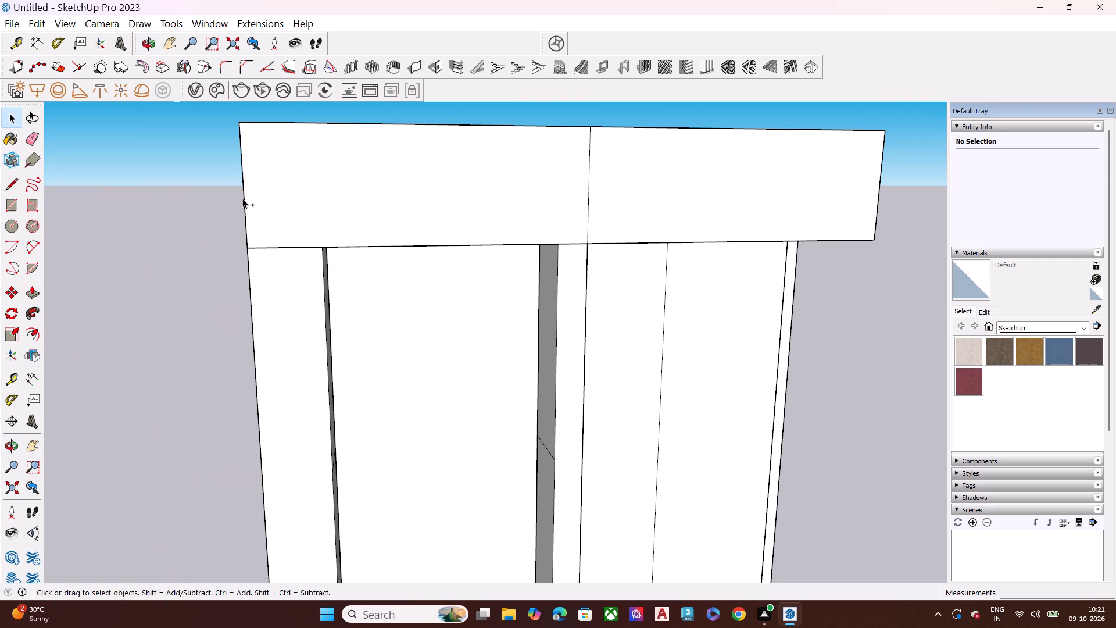
Undo the Push/Pull on the frame's top bar and the deletion of the horizontal edge on the top band.
key(ctrl+z)
key(ctrl+z)
key(ctrl+z)
key(ctrl+z)
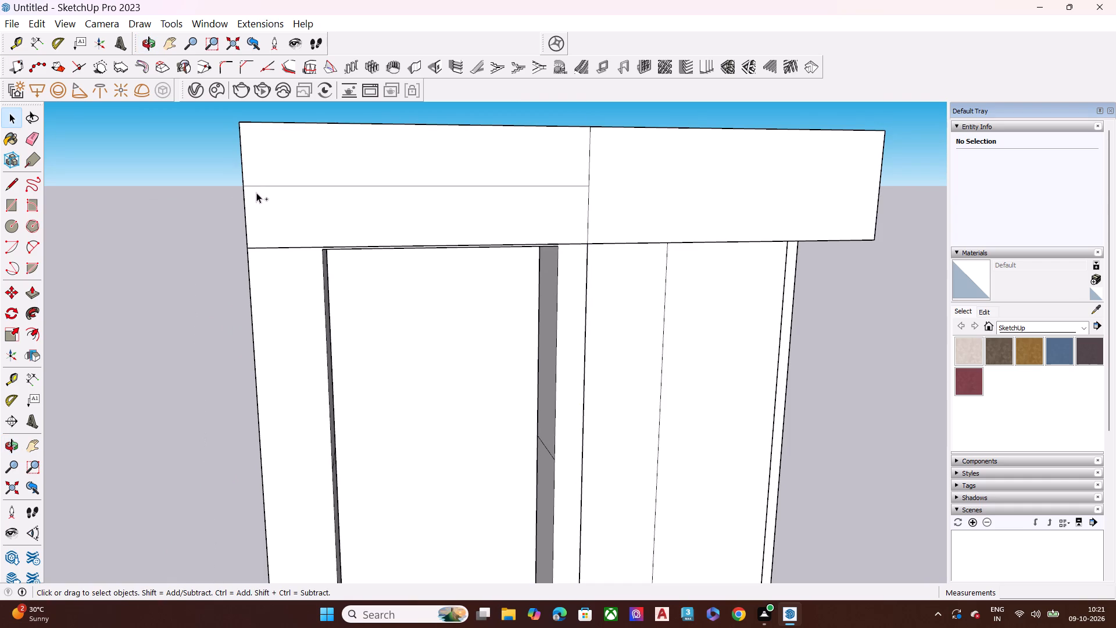
Reopen the side frame group and push the underside of its top bar up to the bottom of the top band.
middle_drag(287, 230, 541, 210)
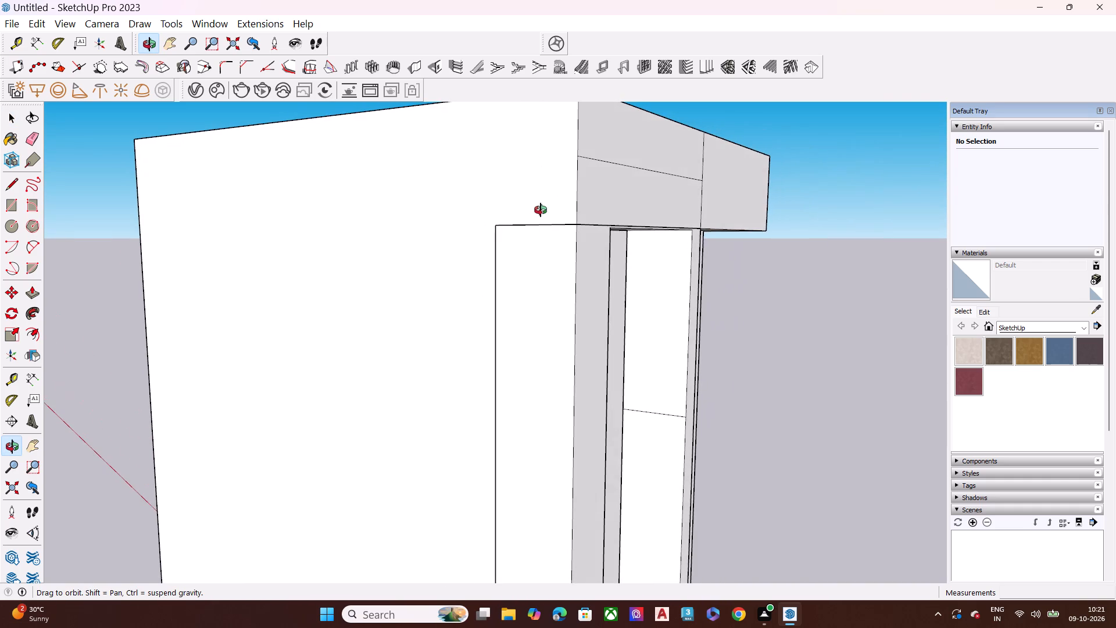
middle_drag(541, 210, 185, 184)
middle_drag(349, 218, 343, 135)
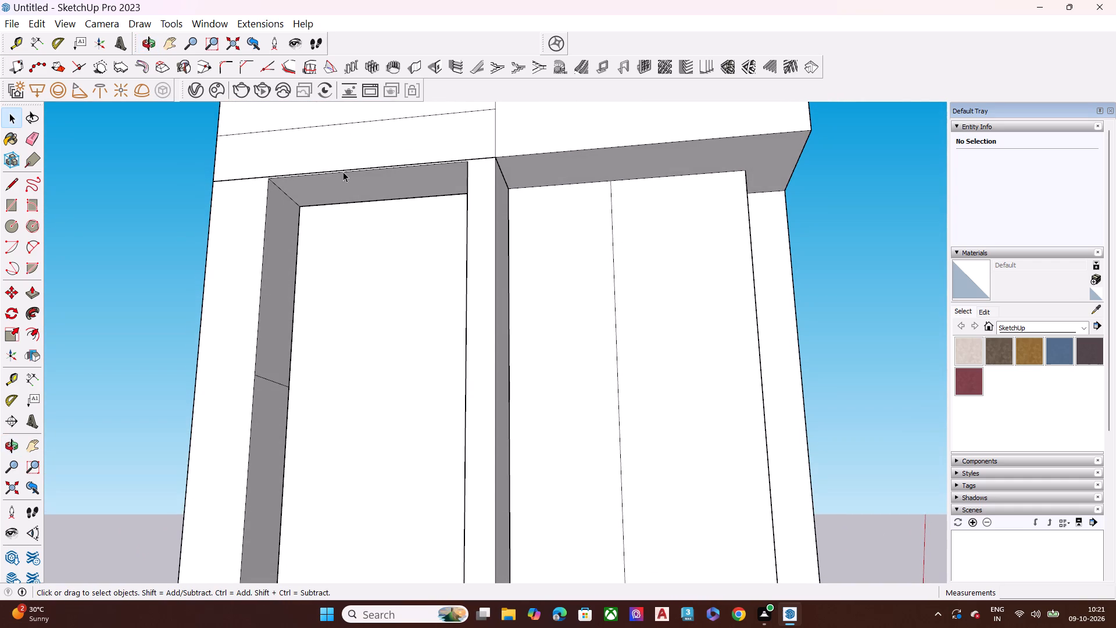
click(348, 174)
click(349, 181)
double_click(355, 188)
click(270, 210)
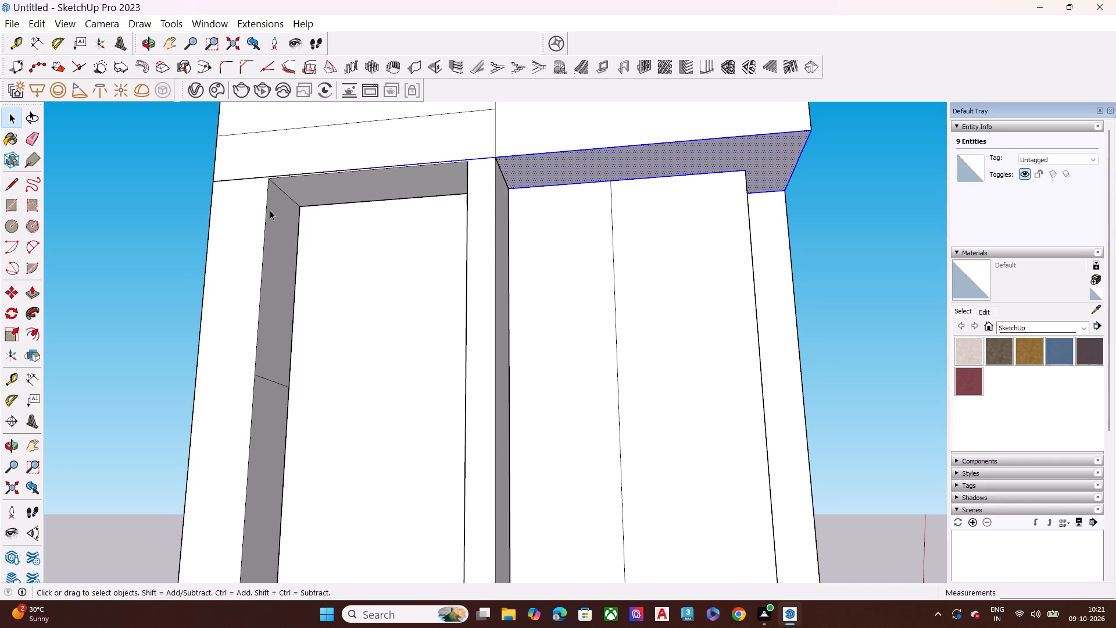
click(320, 185)
double_click(328, 188)
click(133, 207)
double_click(297, 192)
triple_click(297, 192)
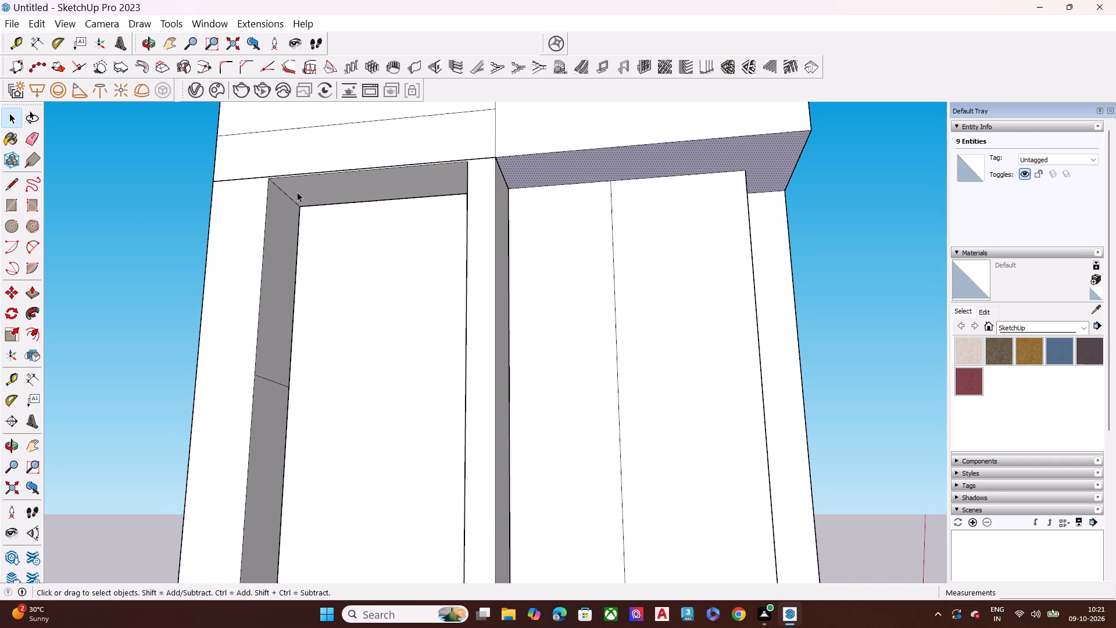
double_click(297, 192)
double_click(266, 215)
click(266, 219)
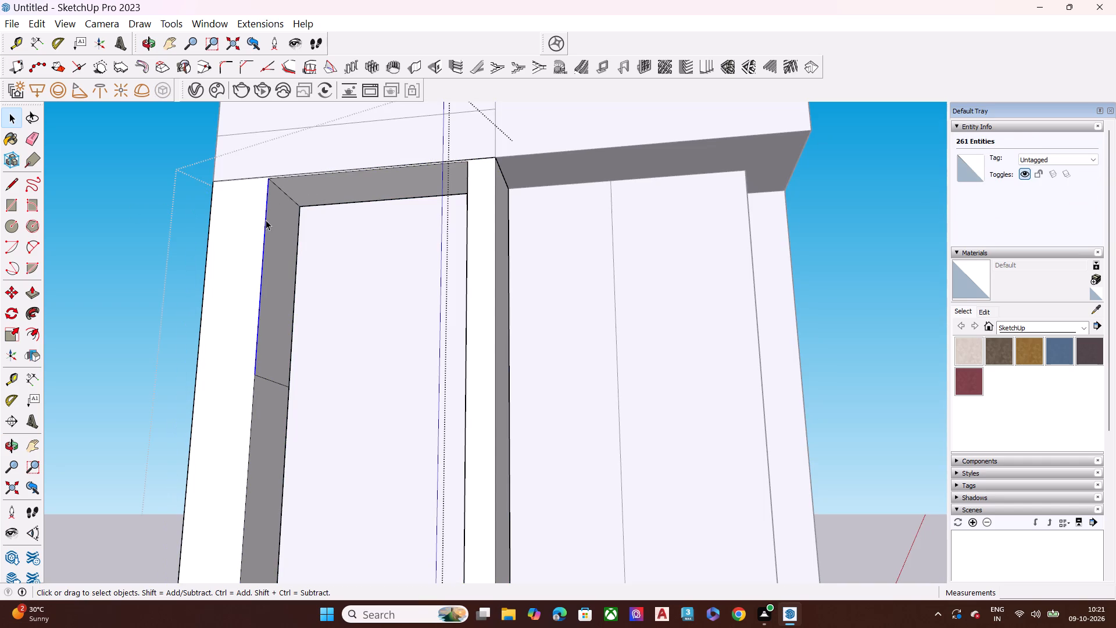
click(266, 220)
click(317, 180)
click(332, 187)
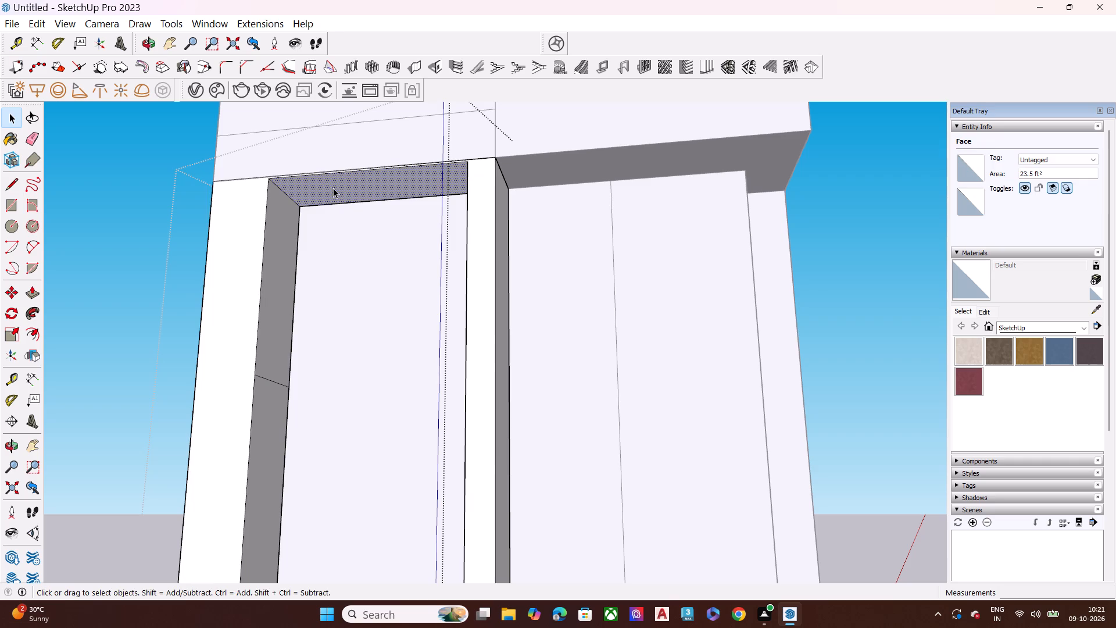
key(p)
click(333, 188)
click(336, 173)
key(space)
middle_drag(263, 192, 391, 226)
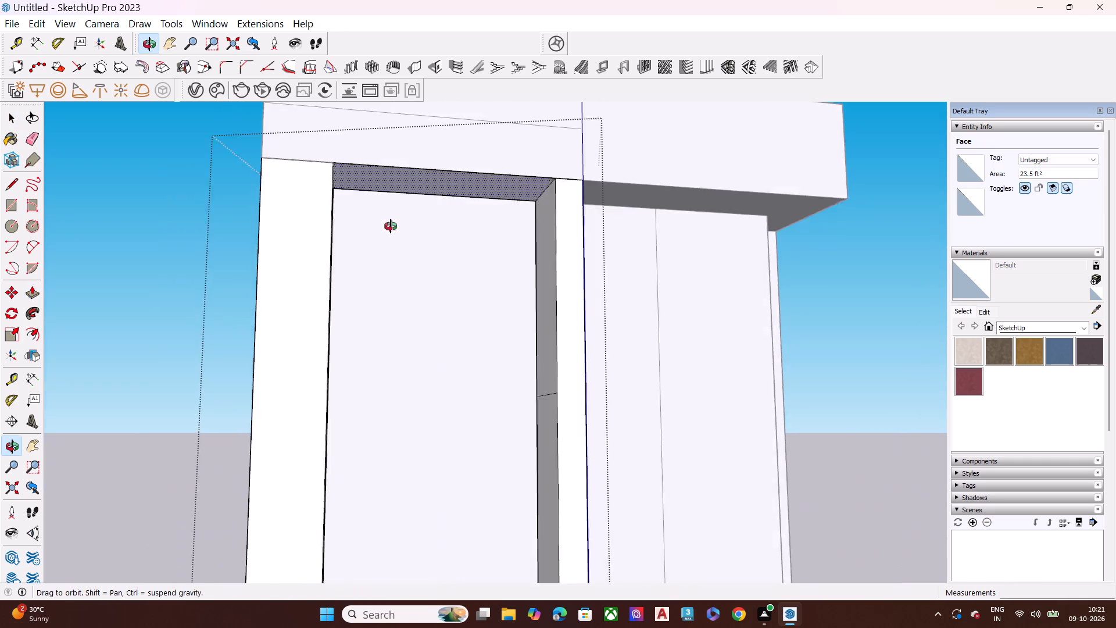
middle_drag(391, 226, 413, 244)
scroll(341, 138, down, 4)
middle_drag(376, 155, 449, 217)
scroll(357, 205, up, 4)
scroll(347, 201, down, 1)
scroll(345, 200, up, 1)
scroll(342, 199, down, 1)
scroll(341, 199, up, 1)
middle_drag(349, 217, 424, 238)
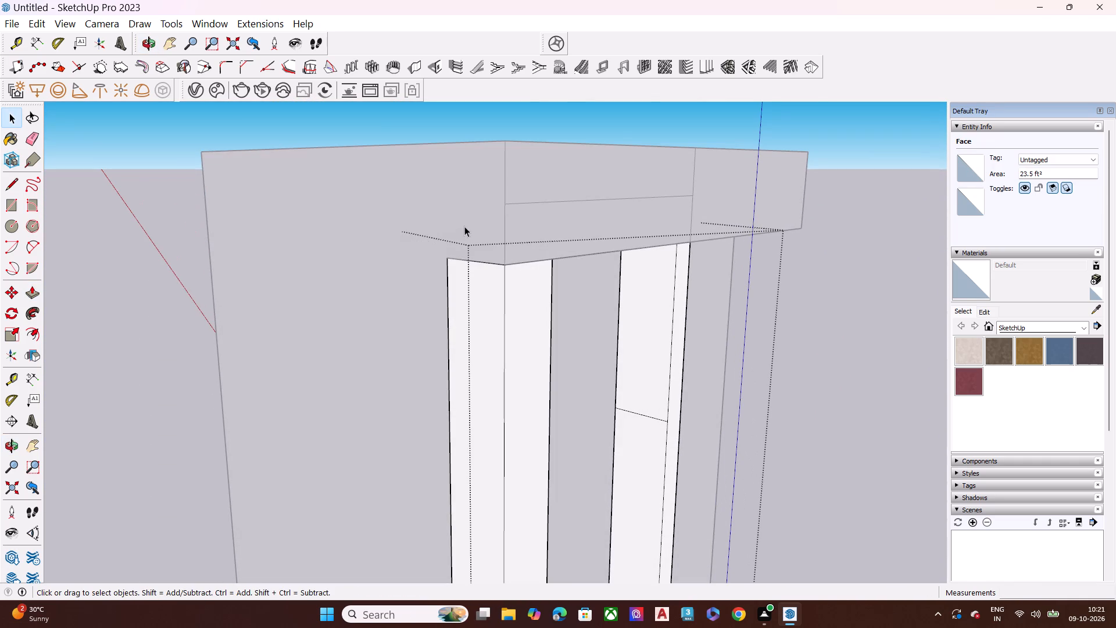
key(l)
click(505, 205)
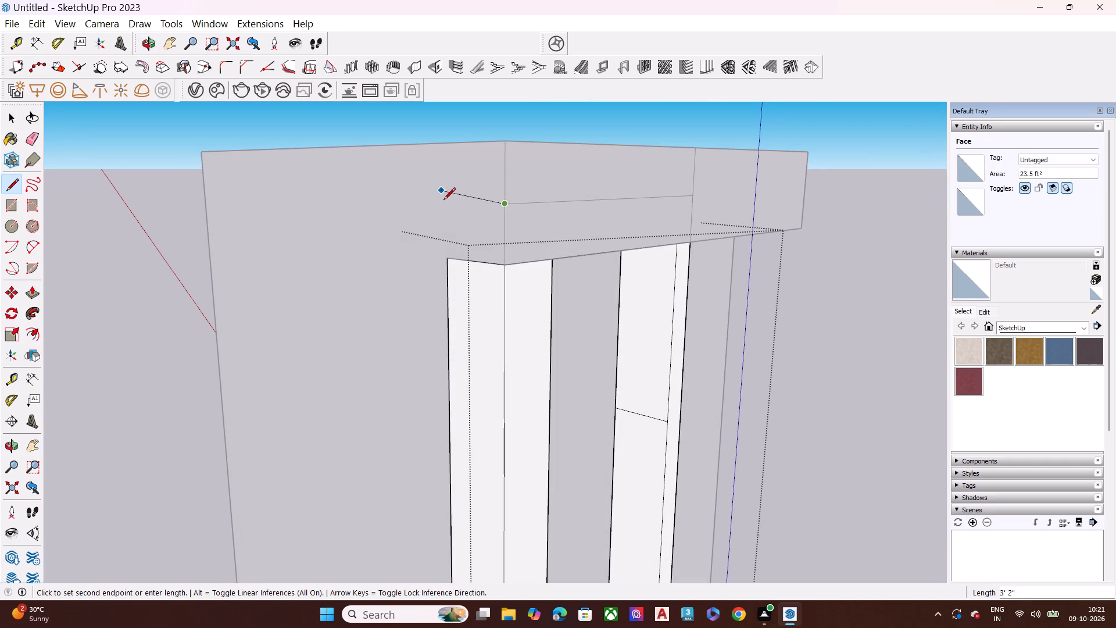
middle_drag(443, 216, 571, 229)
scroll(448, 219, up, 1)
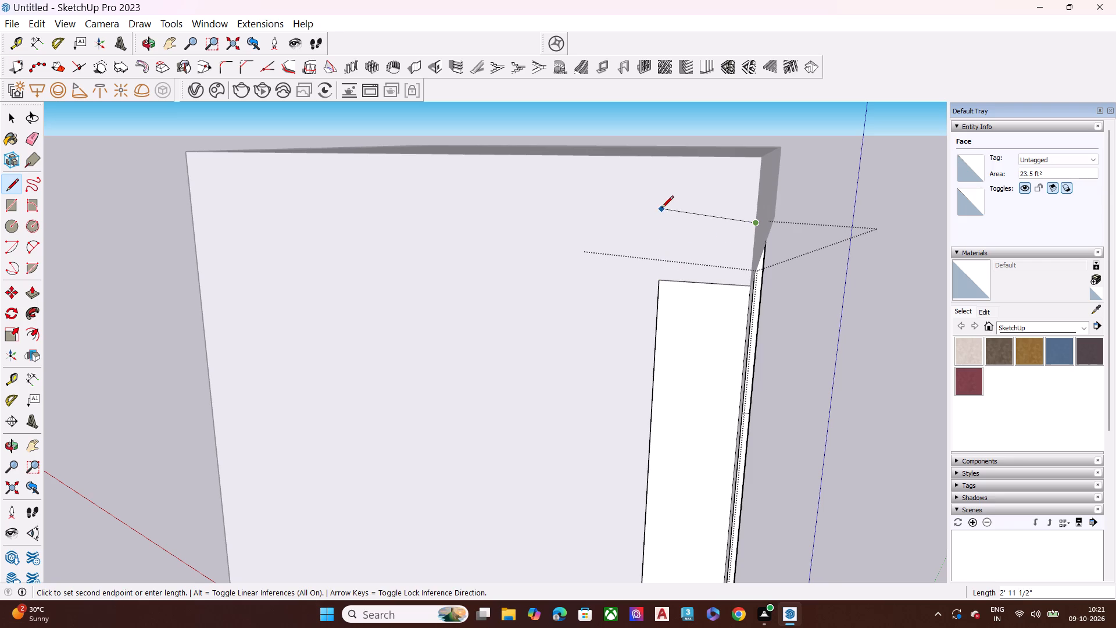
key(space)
Close the side frame group and examine the top band's outlined side face from below and above.
middle_drag(942, 232, 452, 172)
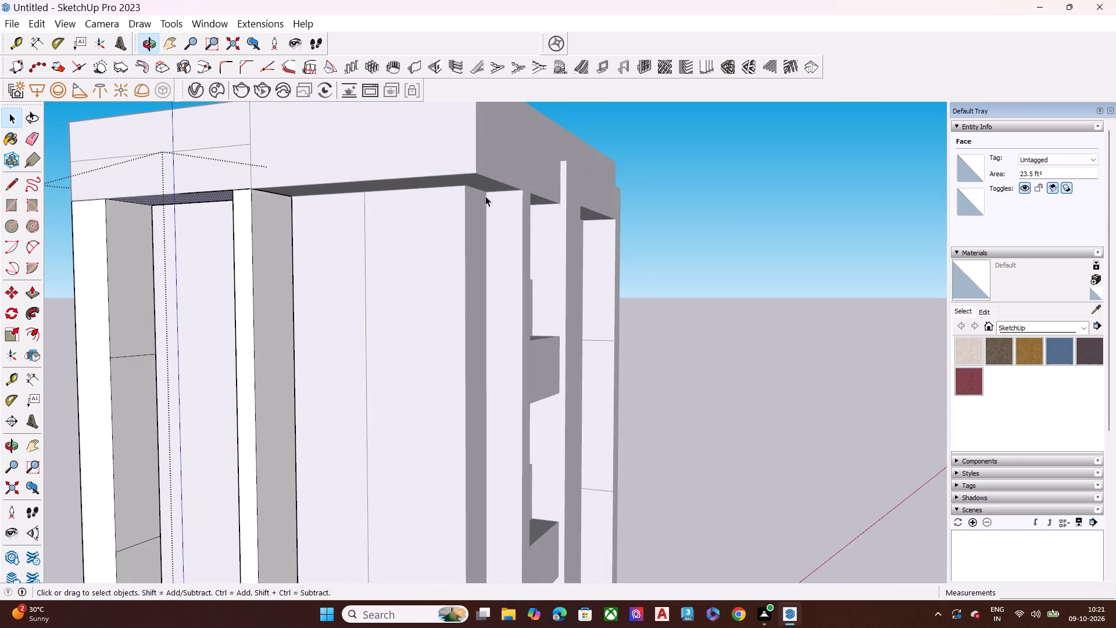
scroll(322, 169, down, 6)
middle_drag(258, 191, 332, 198)
click(728, 291)
scroll(233, 174, up, 5)
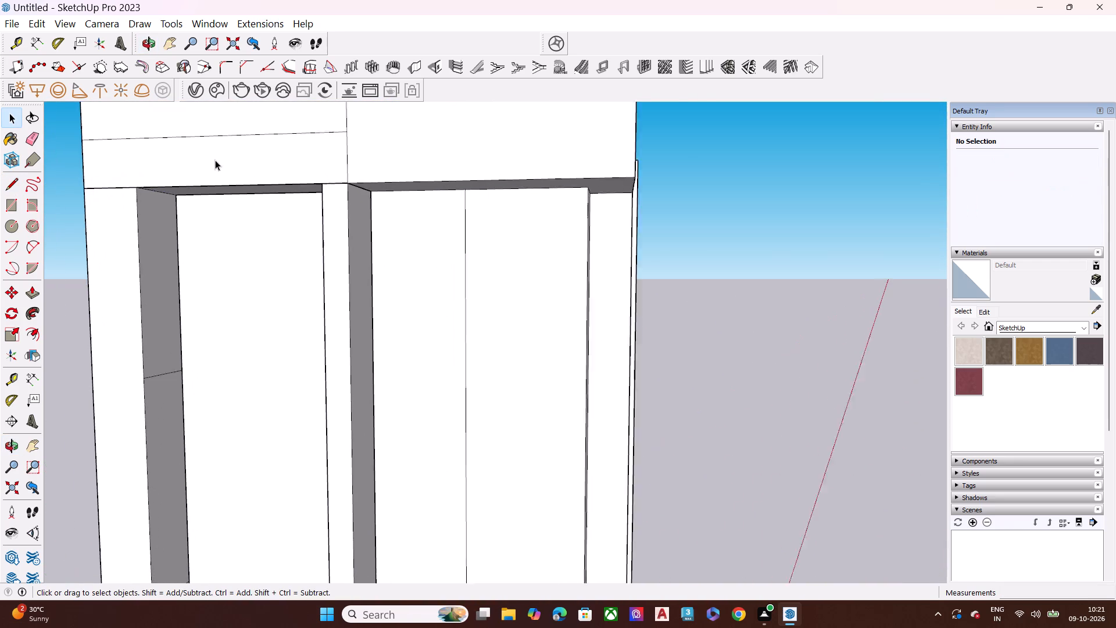
scroll(215, 160, up, 2)
middle_drag(302, 134, 394, 234)
scroll(345, 204, down, 3)
scroll(342, 204, up, 1)
scroll(342, 204, down, 3)
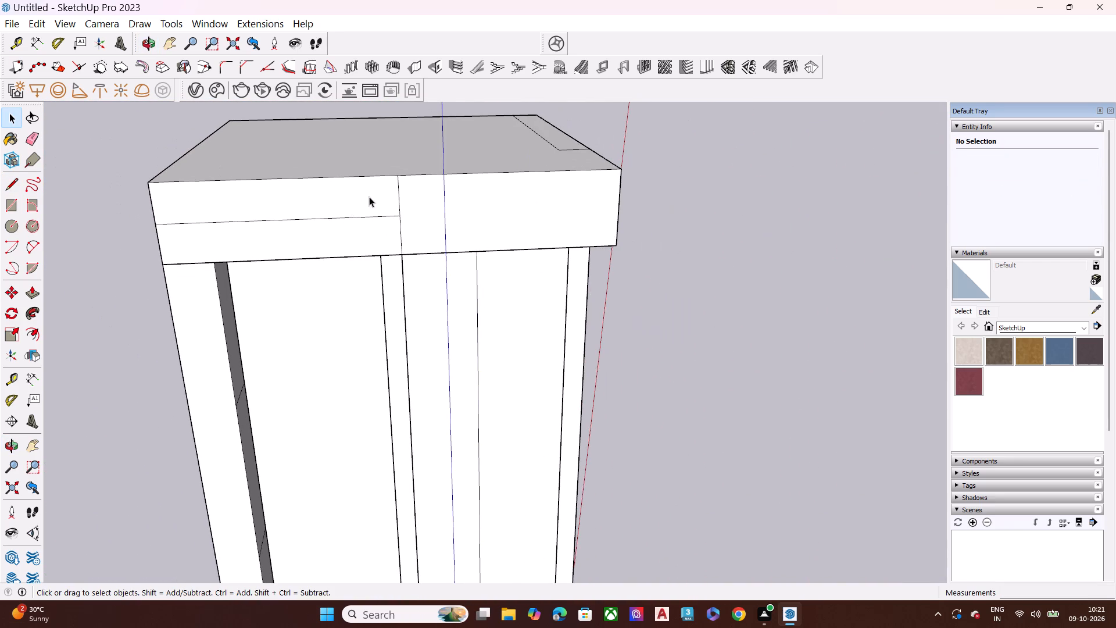
Delete the short and the long leftover outline edges on the roof's top face above the framed shelf side.
middle_drag(503, 223, 156, 216)
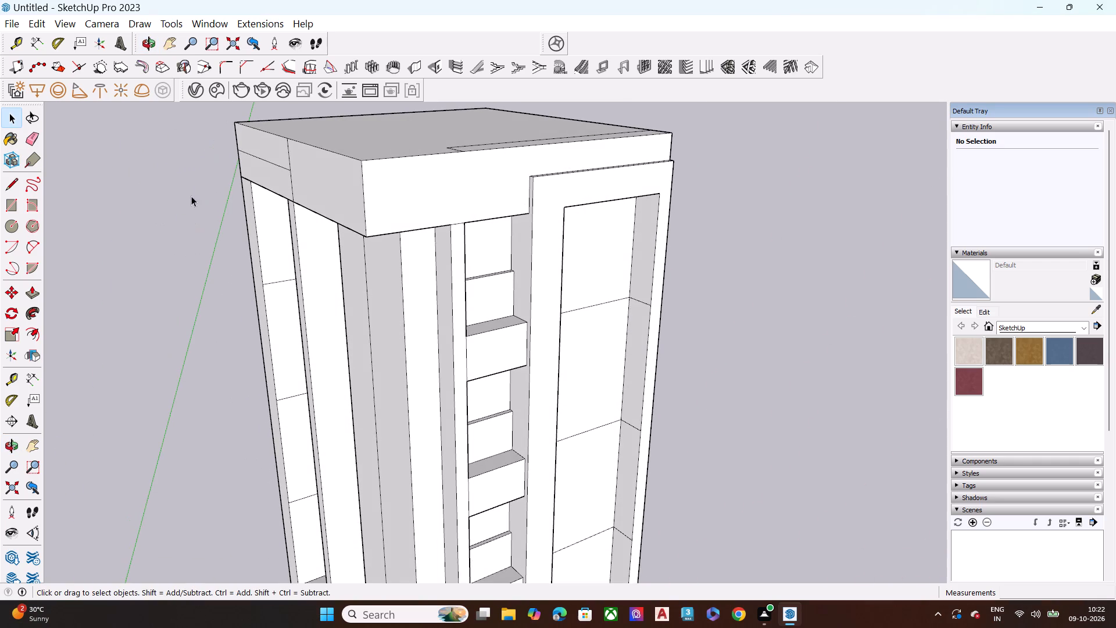
middle_drag(473, 207, 364, 343)
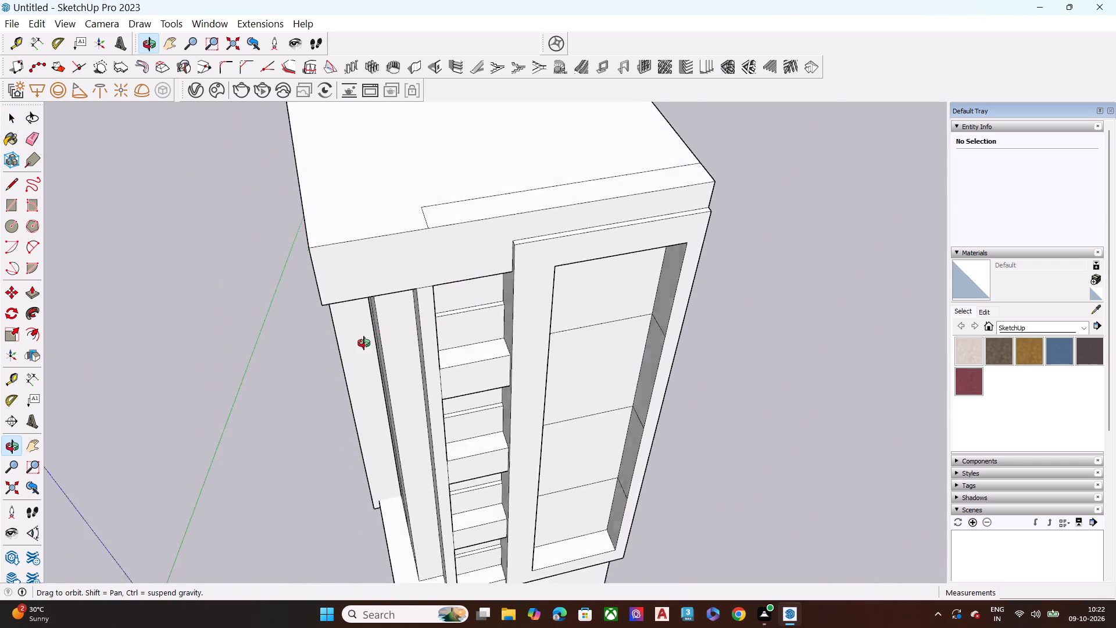
middle_drag(364, 343, 341, 353)
scroll(340, 335, up, 5)
scroll(220, 183, down, 8)
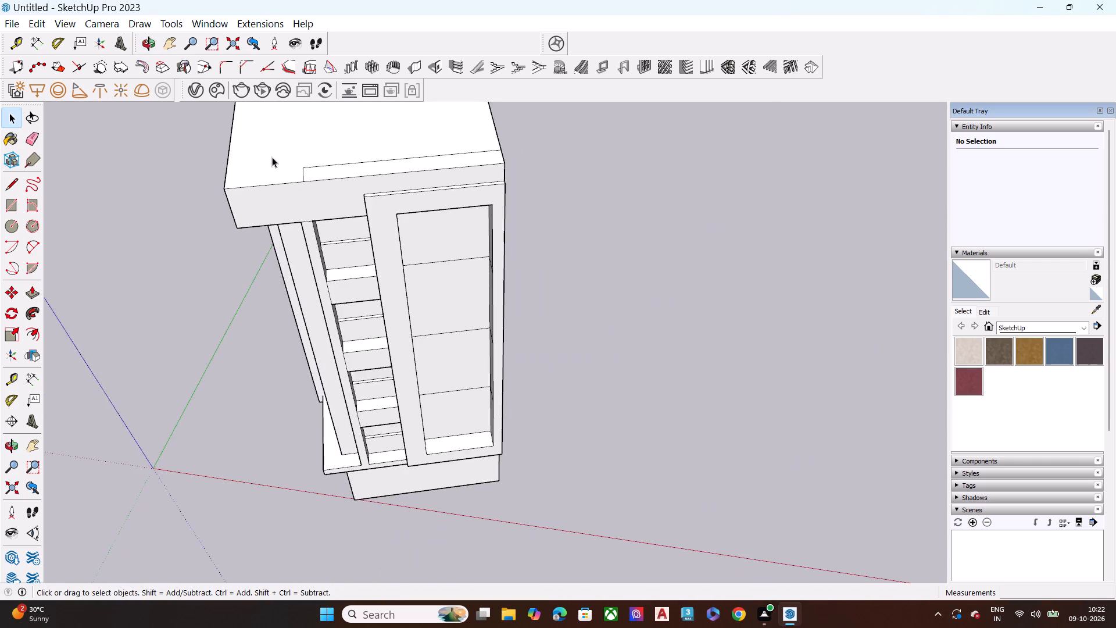
scroll(272, 155, up, 7)
scroll(327, 188, up, 5)
click(334, 195)
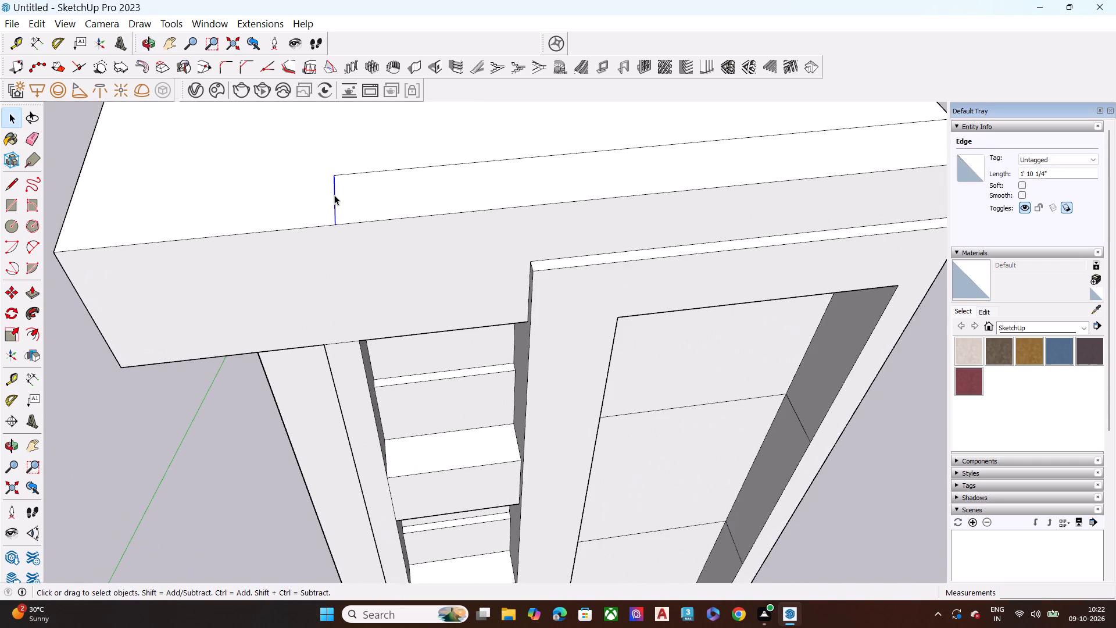
key(Delete)
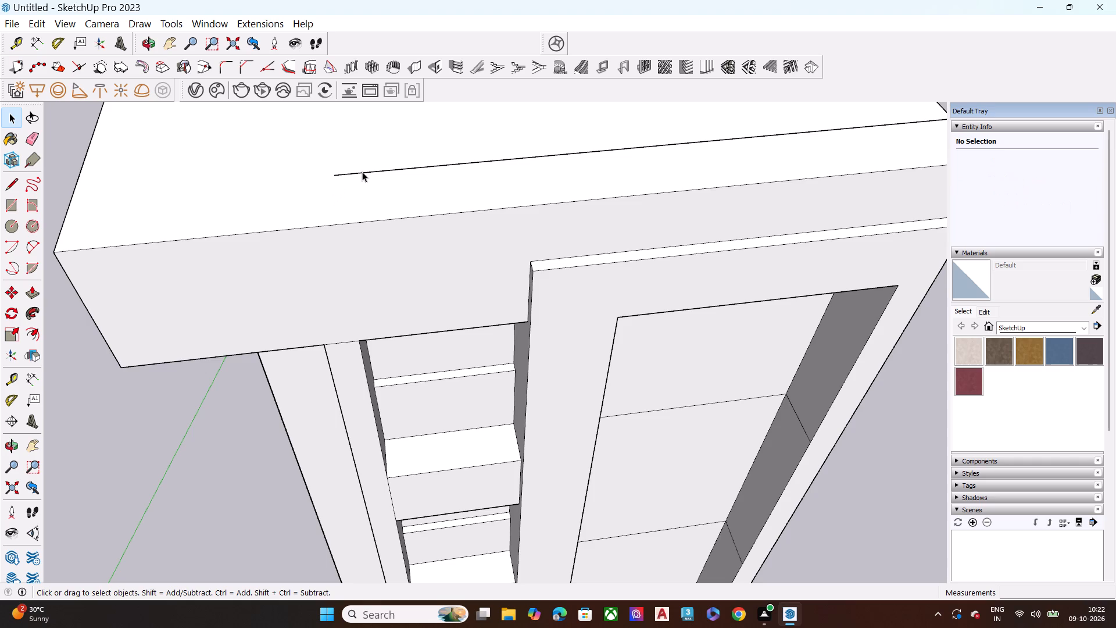
click(362, 172)
click(363, 173)
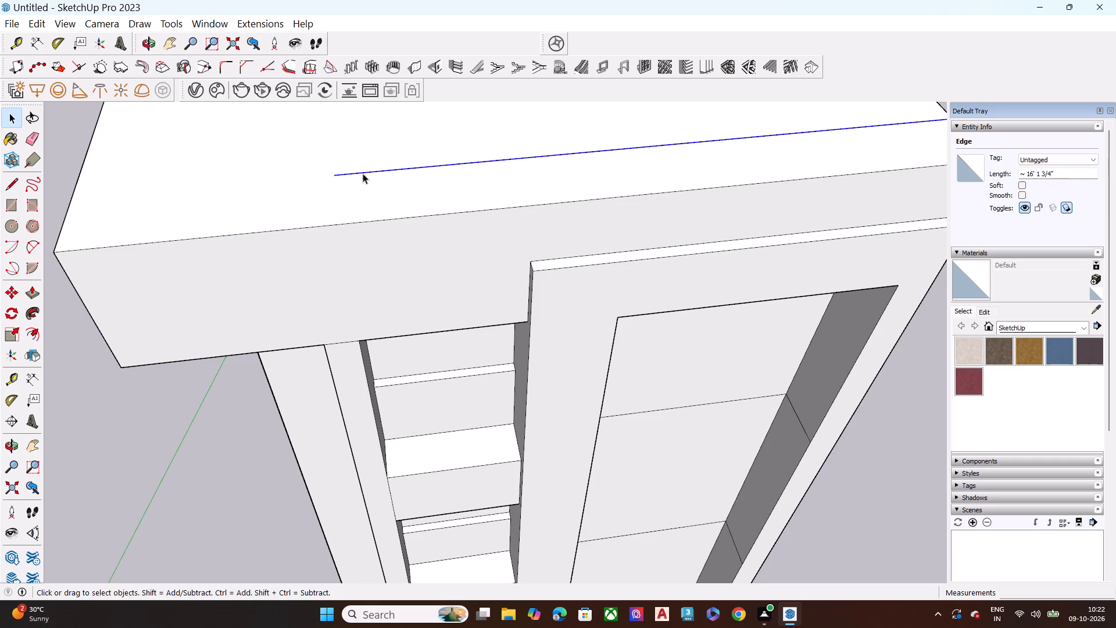
key(Delete)
Examine the remaining outline edges on the top band and the framed facades from all around the building.
scroll(350, 179, down, 7)
middle_drag(588, 253, 184, 198)
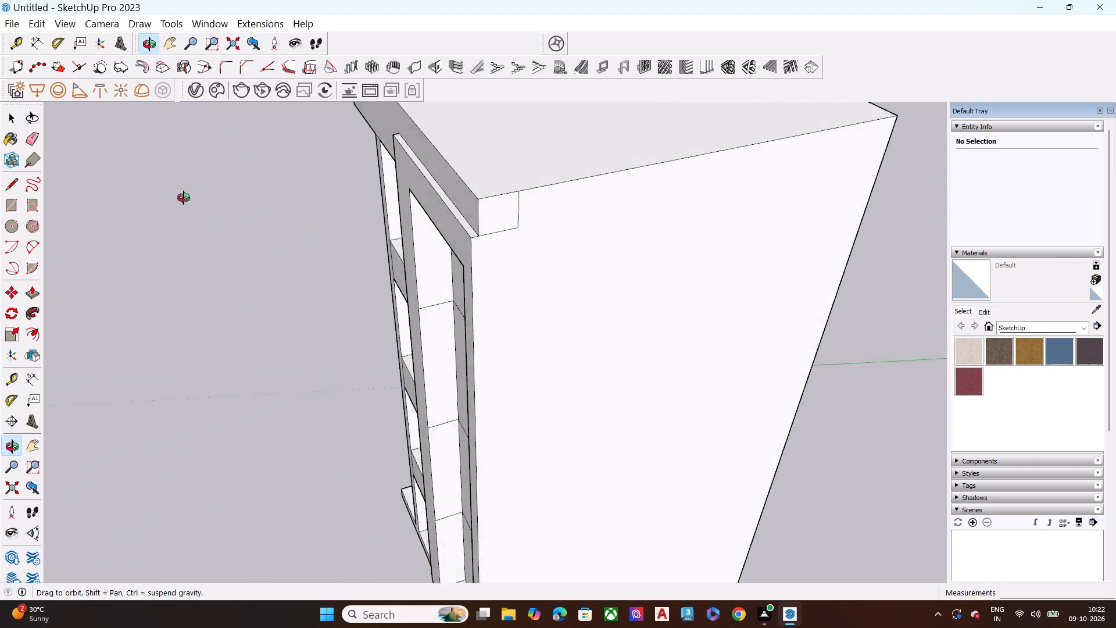
middle_drag(184, 198, 203, 173)
scroll(436, 163, up, 7)
scroll(314, 227, down, 4)
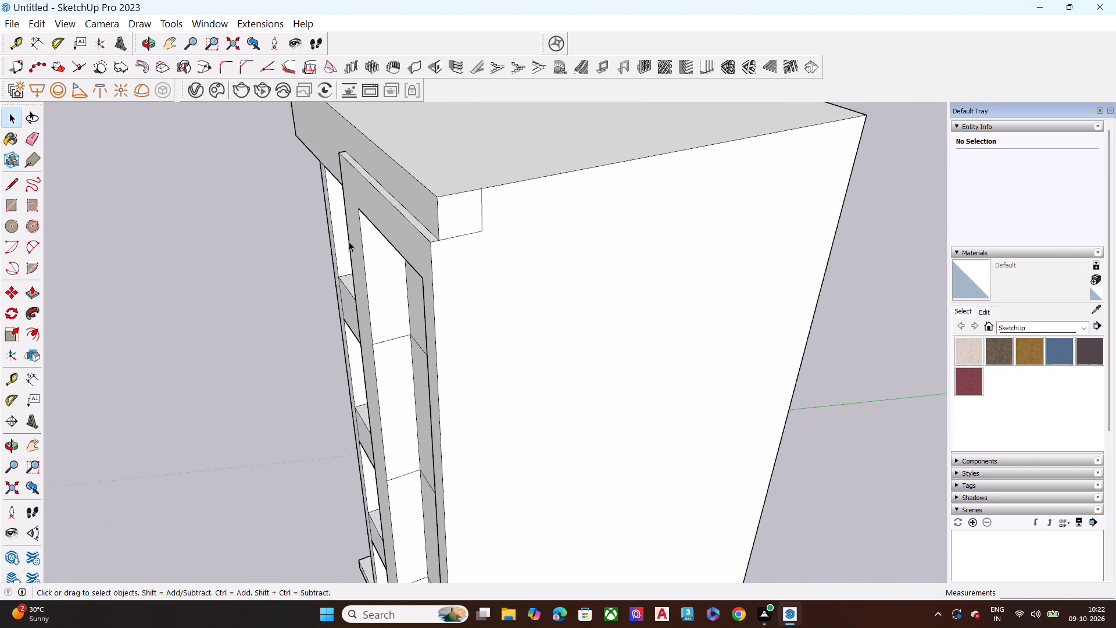
scroll(349, 241, down, 2)
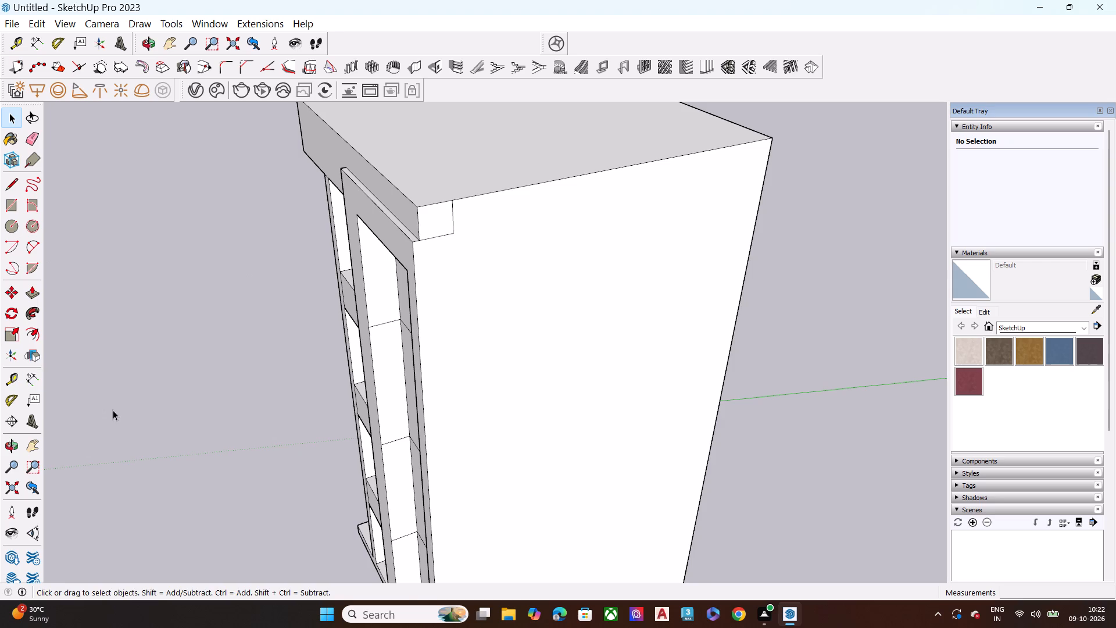
middle_drag(98, 410, 860, 380)
scroll(416, 244, down, 4)
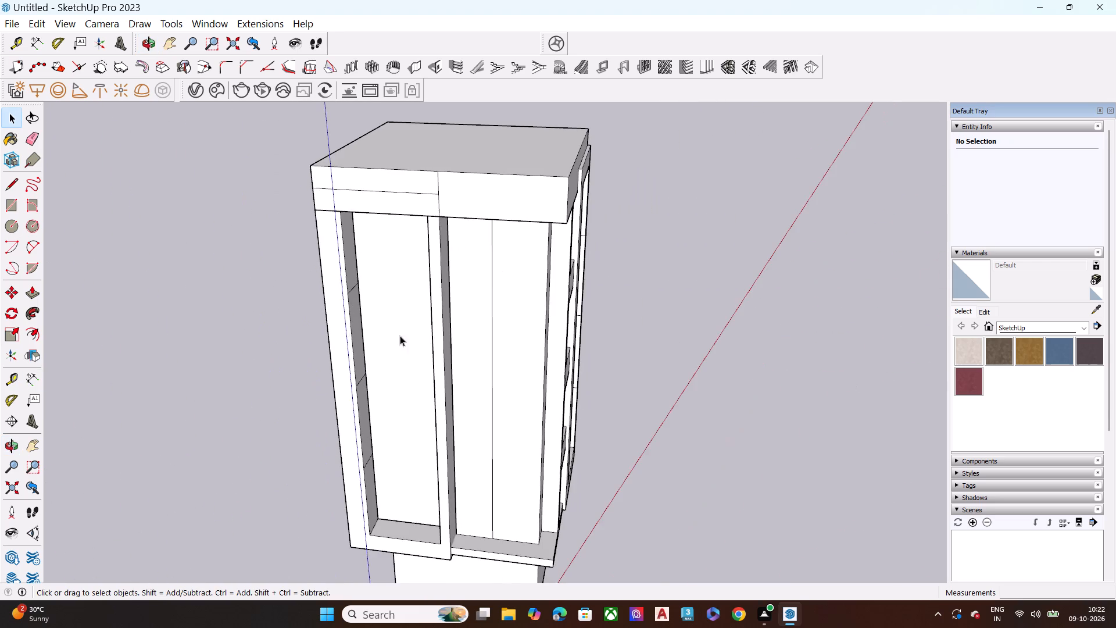
middle_drag(399, 367, 432, 233)
scroll(412, 141, up, 12)
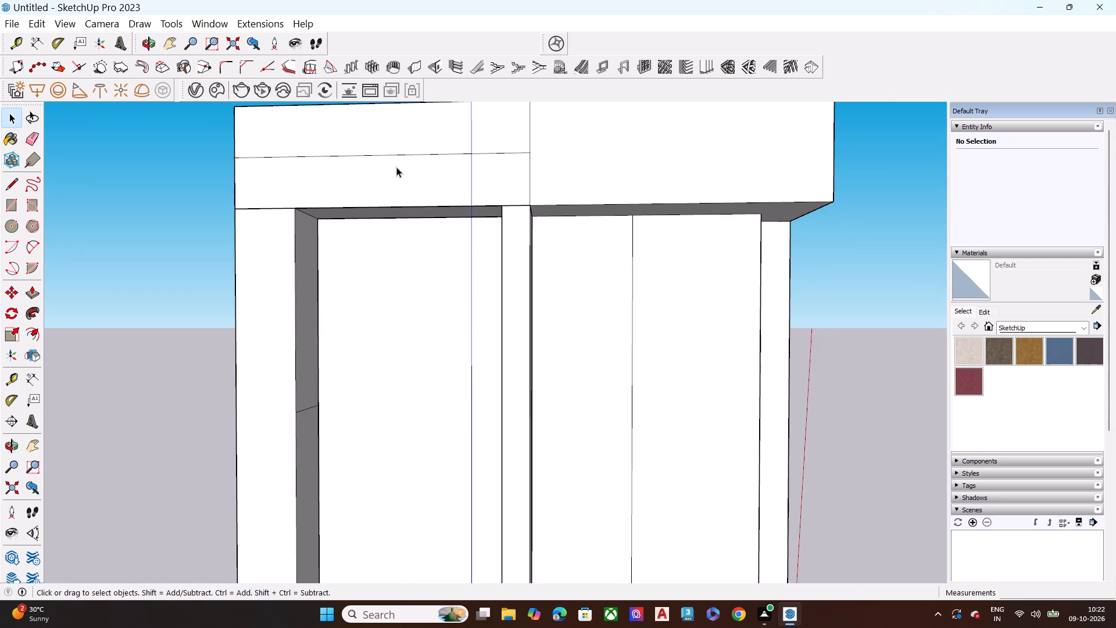
middle_drag(437, 230, 439, 140)
scroll(439, 140, up, 2)
scroll(439, 140, down, 6)
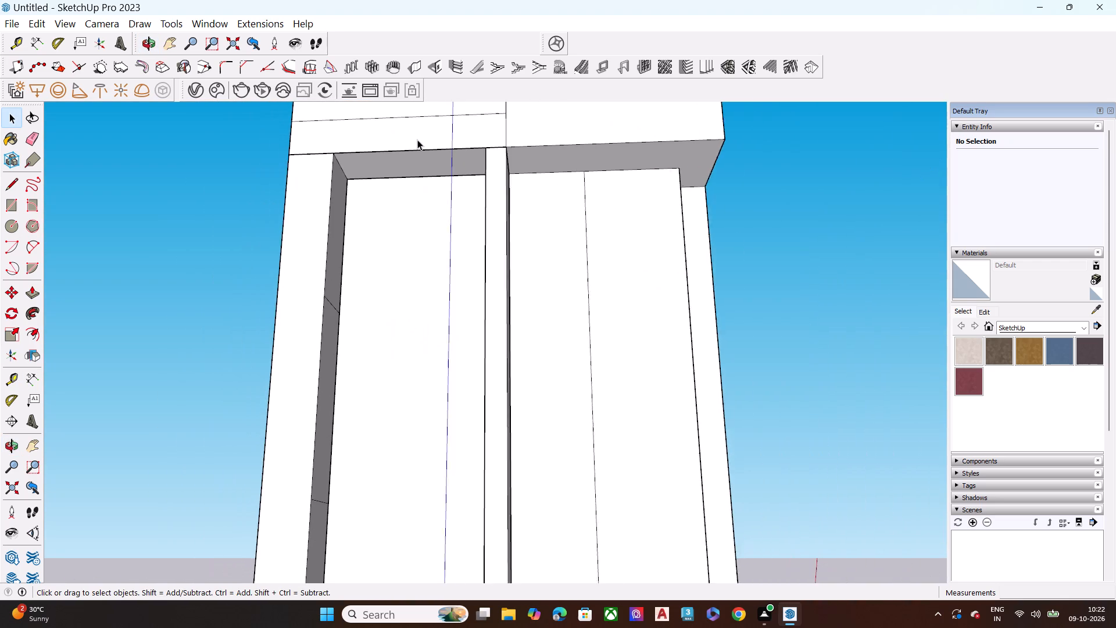
scroll(417, 140, up, 1)
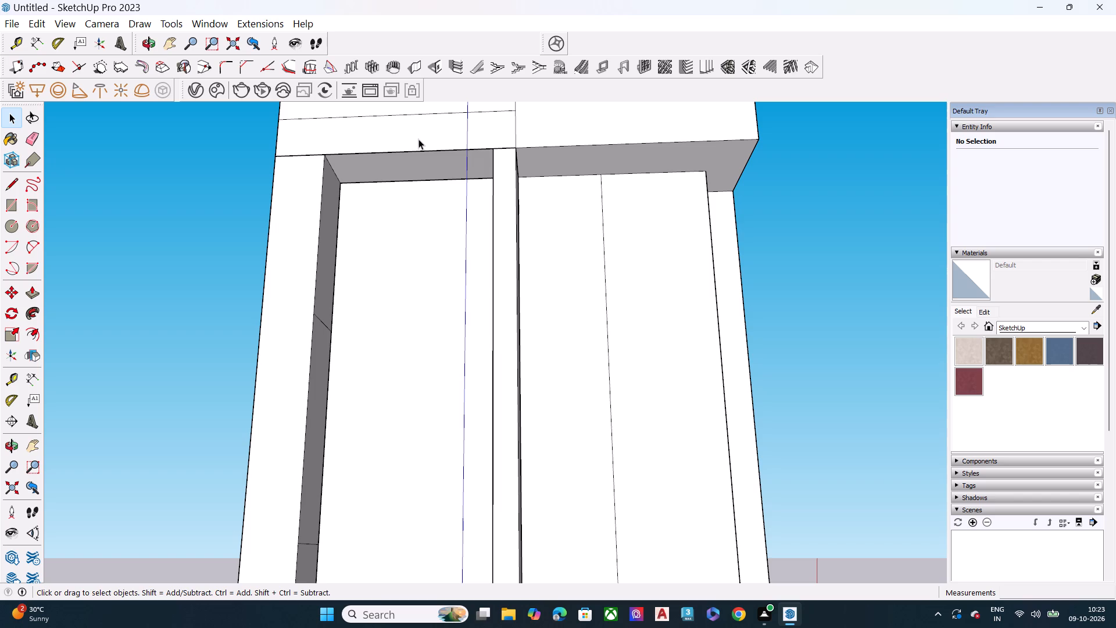
scroll(497, 431, down, 1)
scroll(380, 281, down, 6)
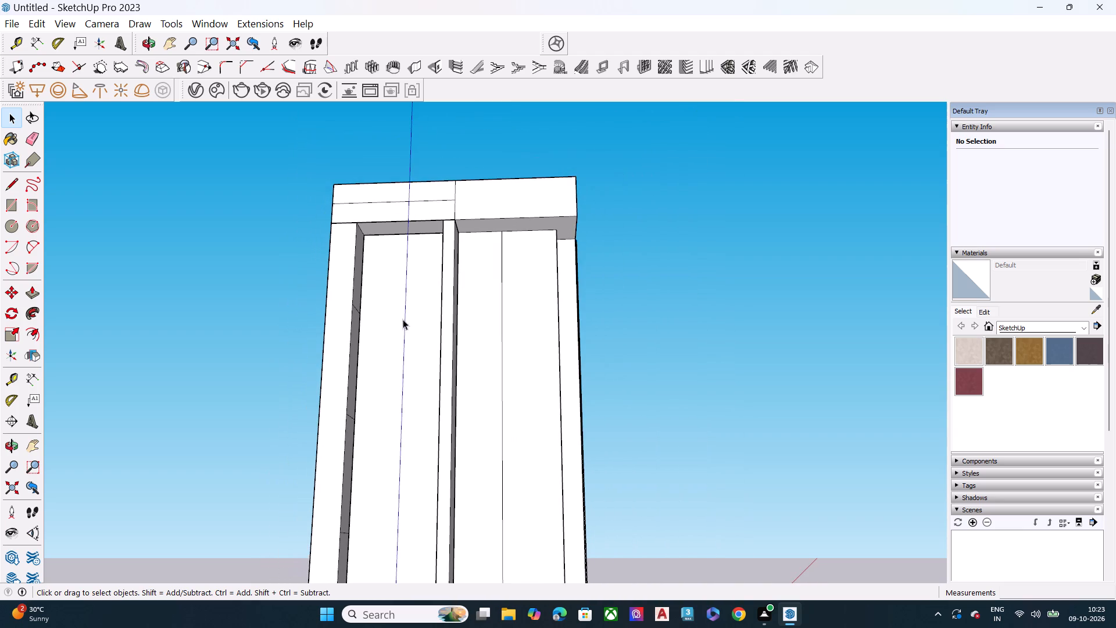
scroll(431, 312, down, 3)
scroll(432, 317, up, 1)
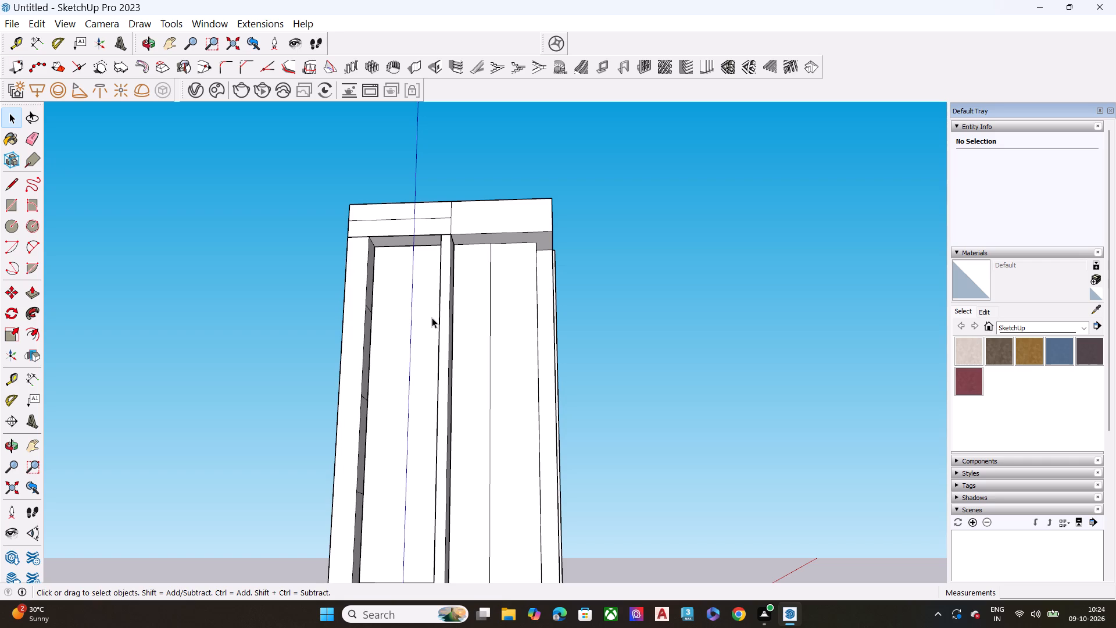
scroll(503, 294, down, 6)
middle_drag(502, 427, 315, 506)
scroll(525, 431, up, 6)
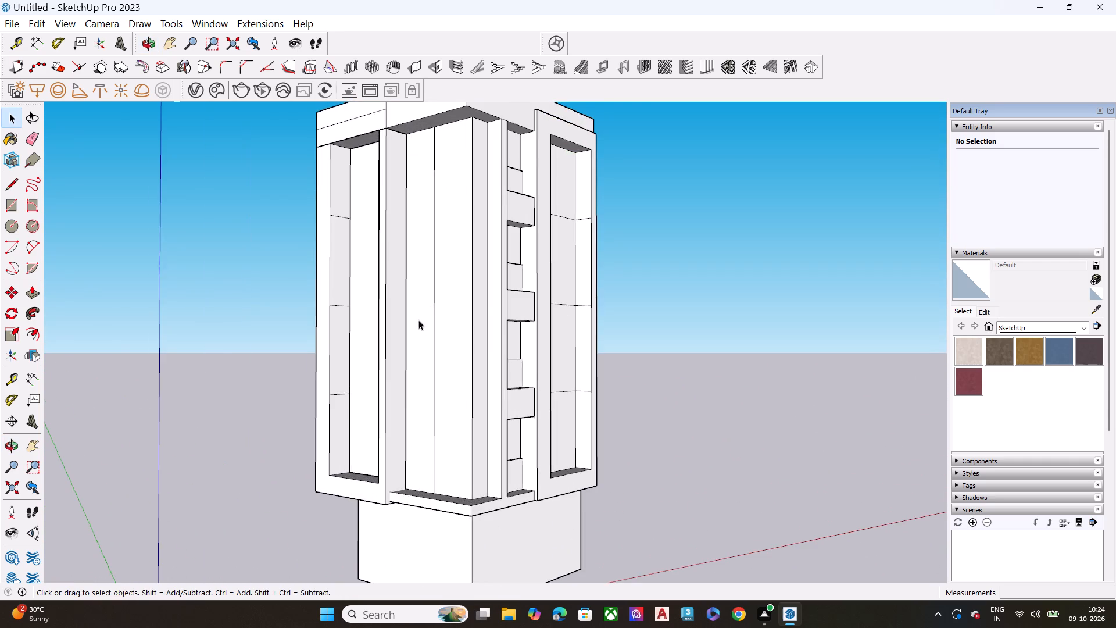
Examine the top band, framed facades and shelf side from all around the building for remaining leftover edges.
middle_drag(453, 301, 287, 393)
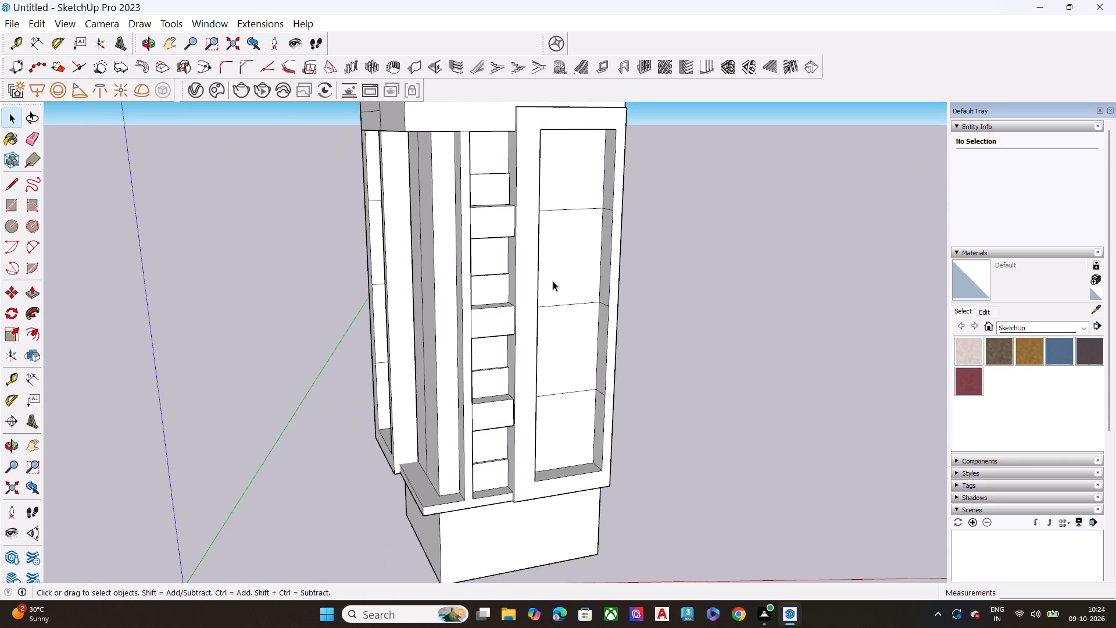
scroll(562, 289, down, 6)
scroll(424, 297, up, 8)
middle_drag(491, 291, 501, 291)
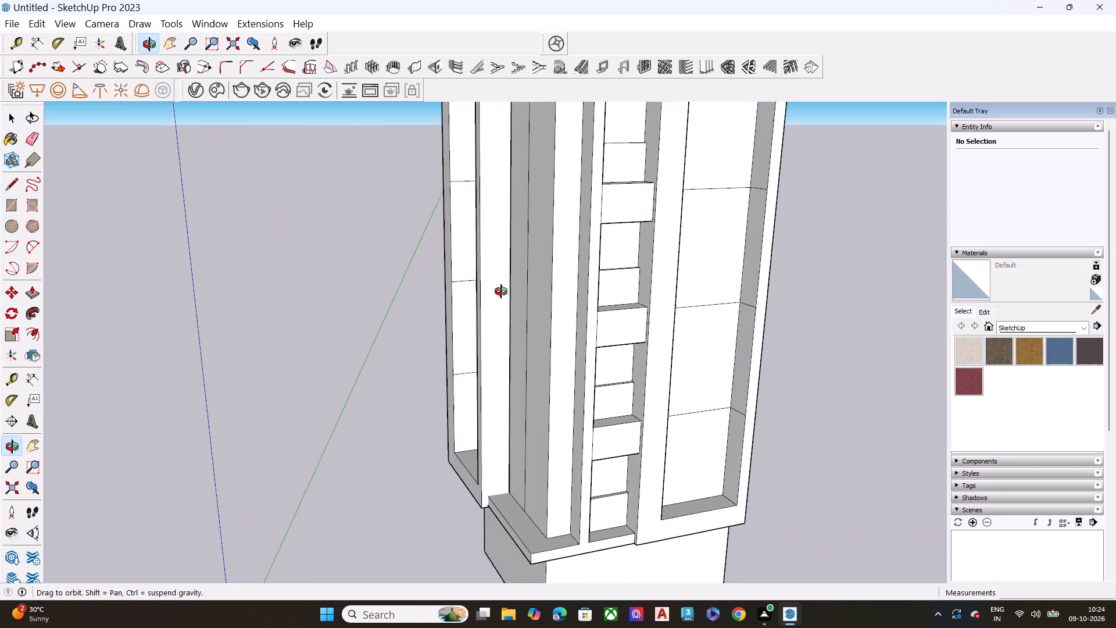
middle_drag(501, 291, 654, 313)
scroll(493, 362, down, 7)
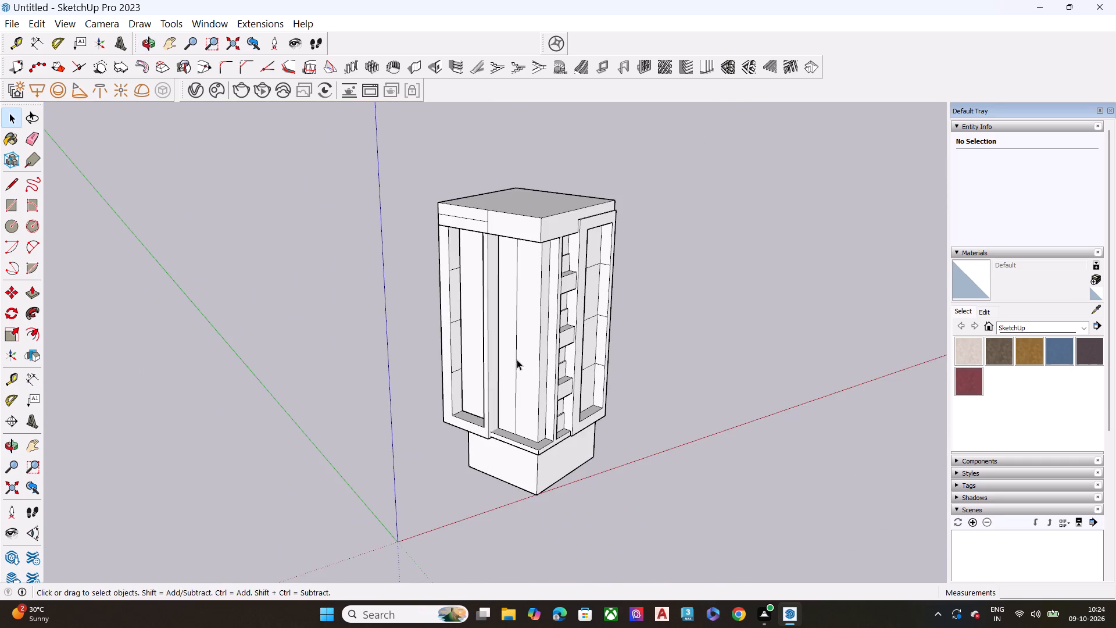
scroll(517, 345, up, 7)
scroll(522, 396, down, 2)
middle_drag(513, 413, 807, 372)
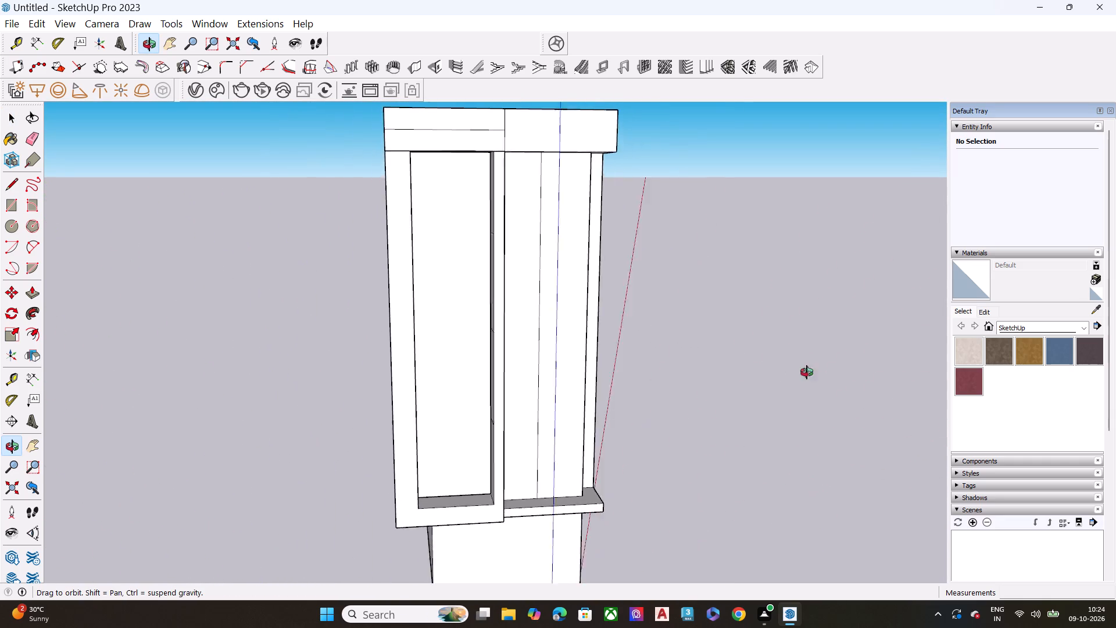
middle_drag(807, 372, 929, 375)
middle_click(929, 375)
middle_drag(928, 375, 718, 367)
scroll(521, 337, down, 4)
scroll(531, 338, up, 1)
scroll(534, 338, down, 4)
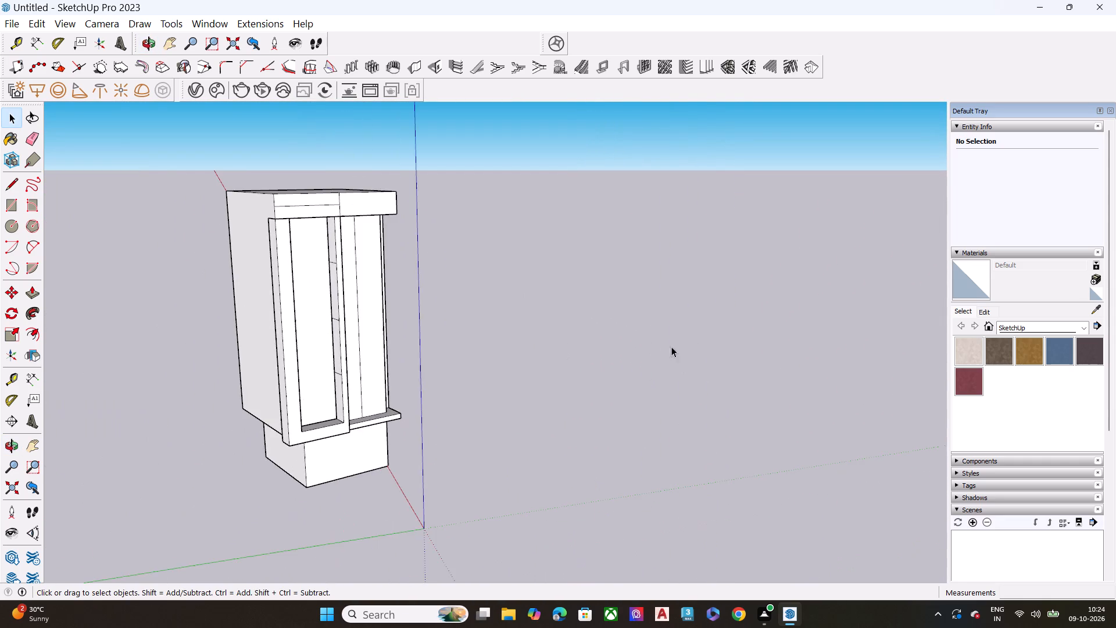
middle_drag(614, 365, 213, 347)
scroll(212, 336, up, 9)
scroll(366, 316, down, 5)
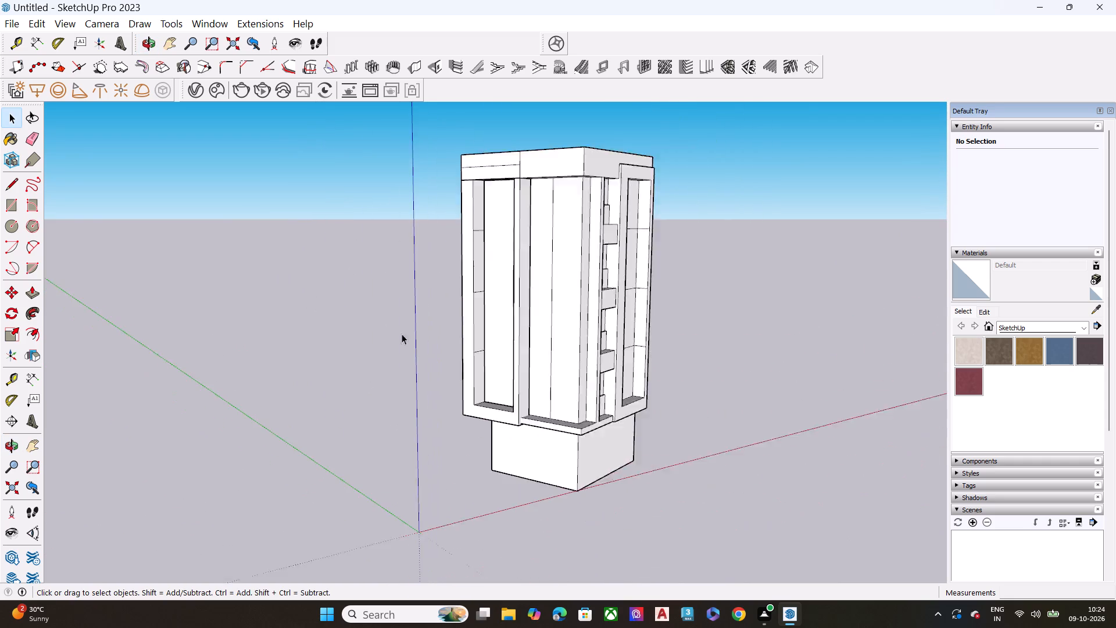
scroll(402, 334, down, 2)
scroll(533, 226, up, 8)
scroll(516, 242, down, 5)
scroll(540, 238, up, 7)
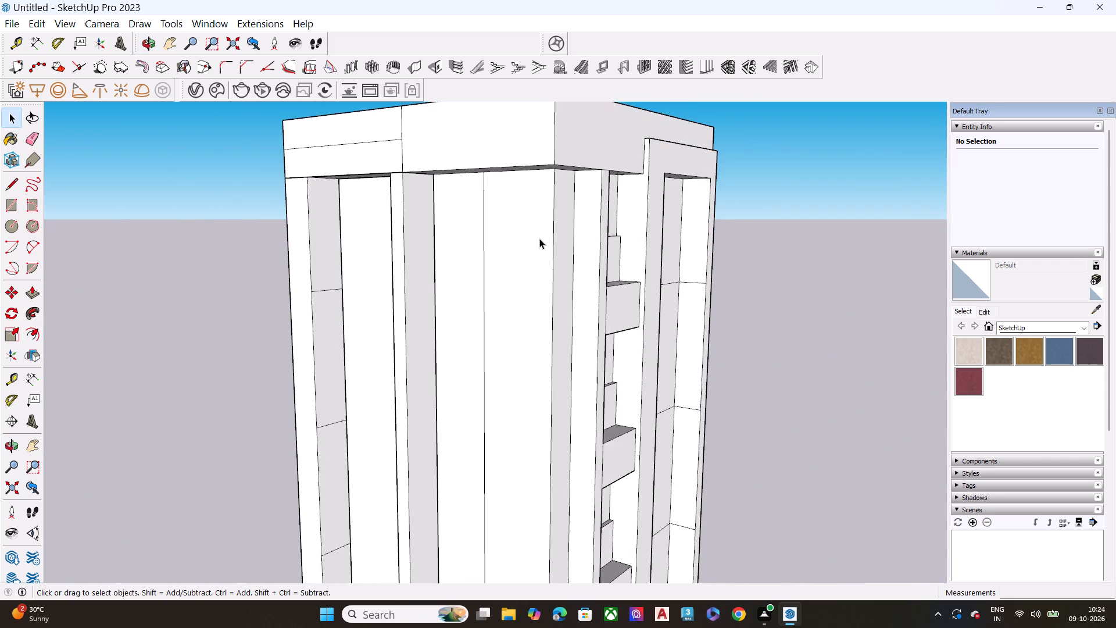
scroll(534, 245, down, 8)
middle_drag(550, 323, 533, 330)
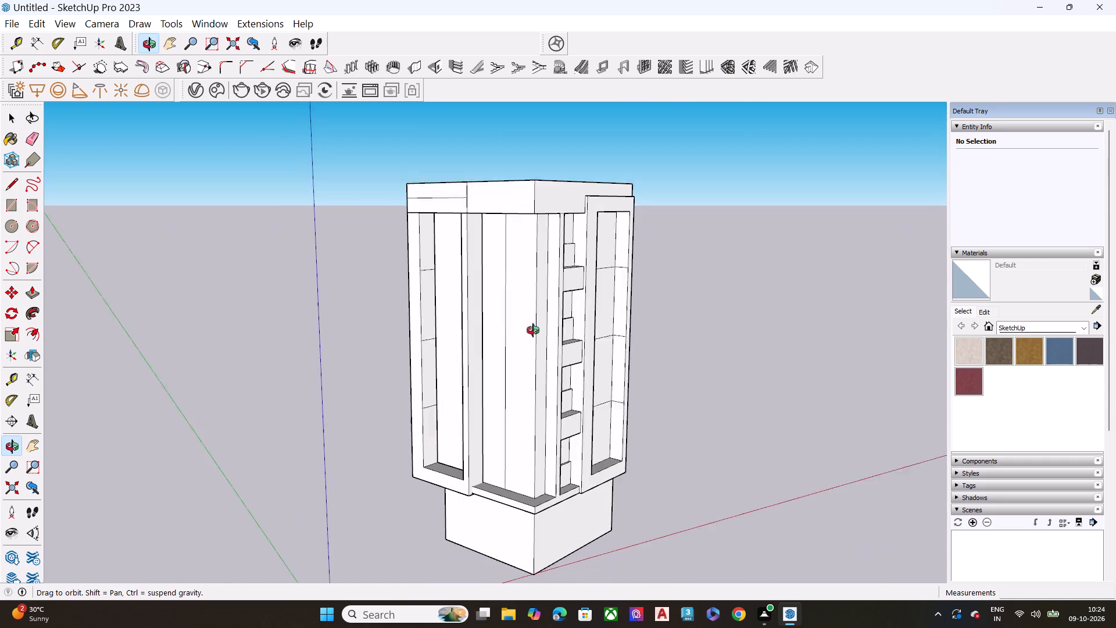
middle_drag(533, 330, 564, 341)
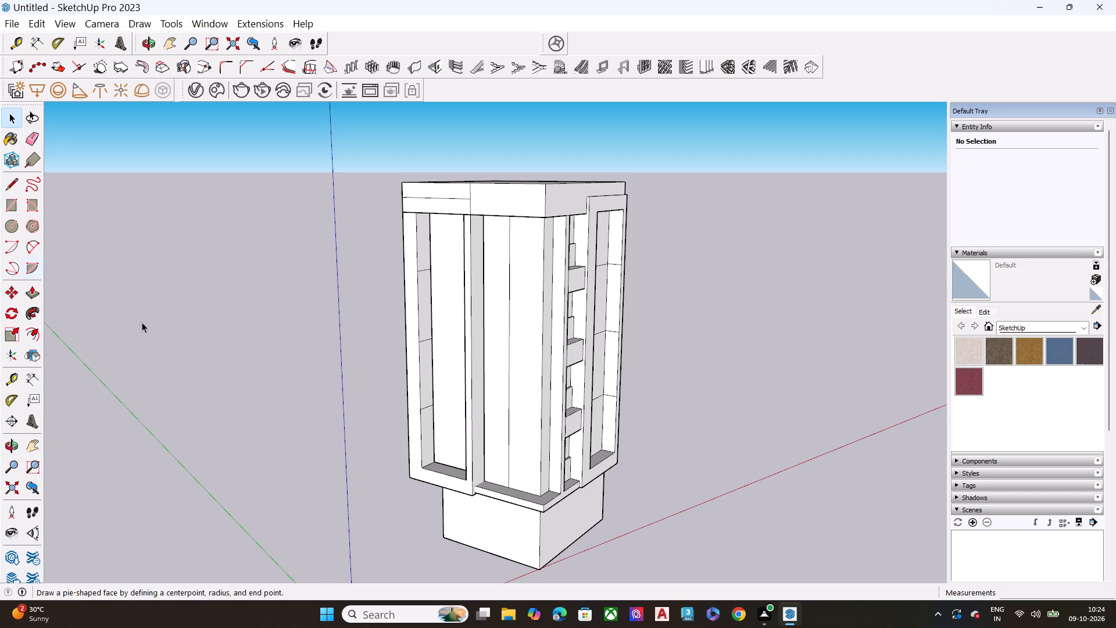
scroll(420, 491, down, 2)
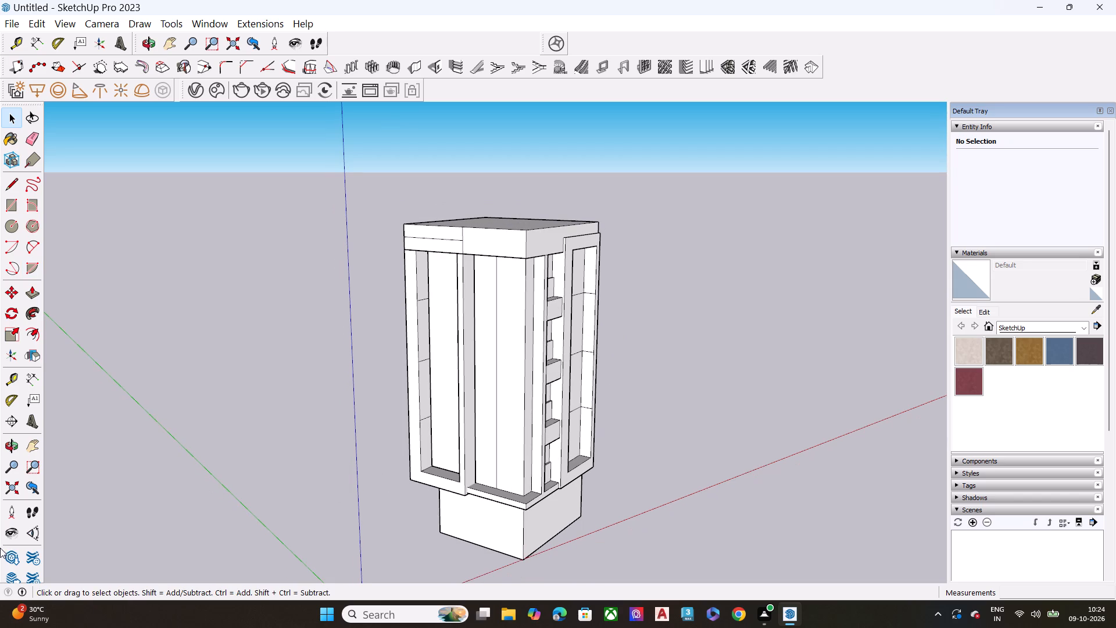
middle_drag(620, 488, 136, 456)
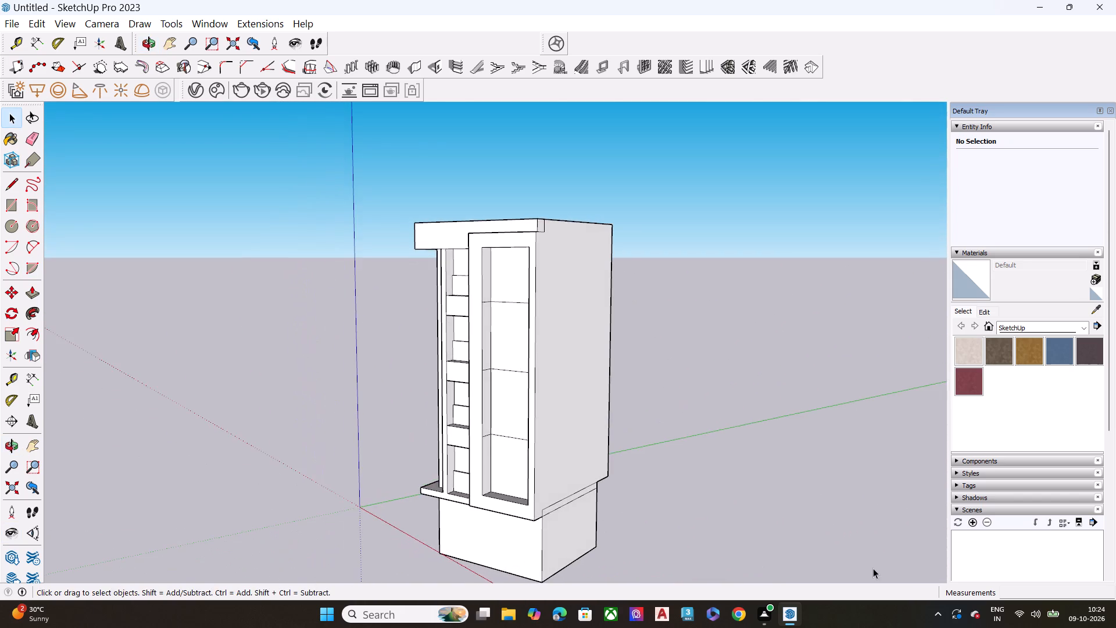
middle_drag(868, 568, 409, 559)
middle_drag(842, 552, 344, 551)
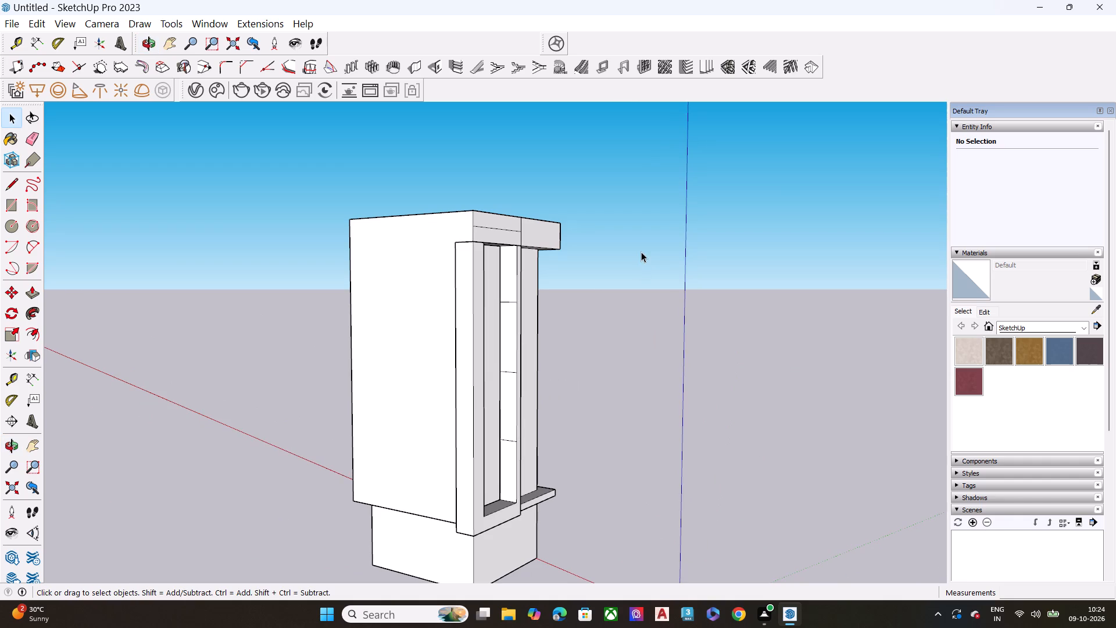
scroll(641, 252, down, 7)
middle_drag(678, 331, 486, 337)
middle_drag(793, 370, 507, 373)
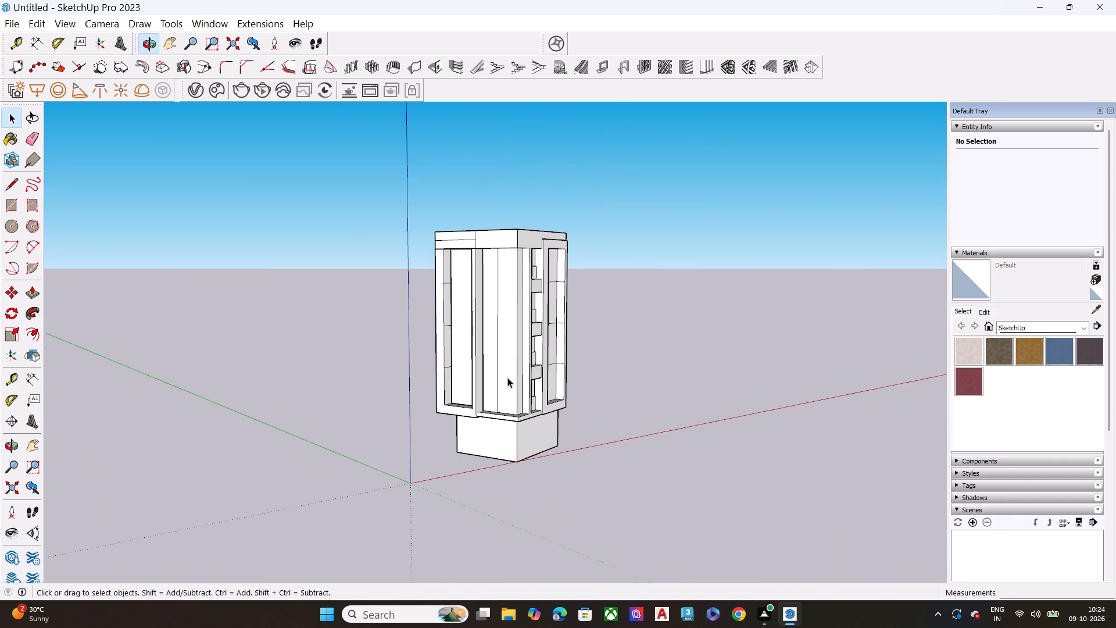
middle_drag(872, 534, 611, 538)
scroll(553, 411, up, 2)
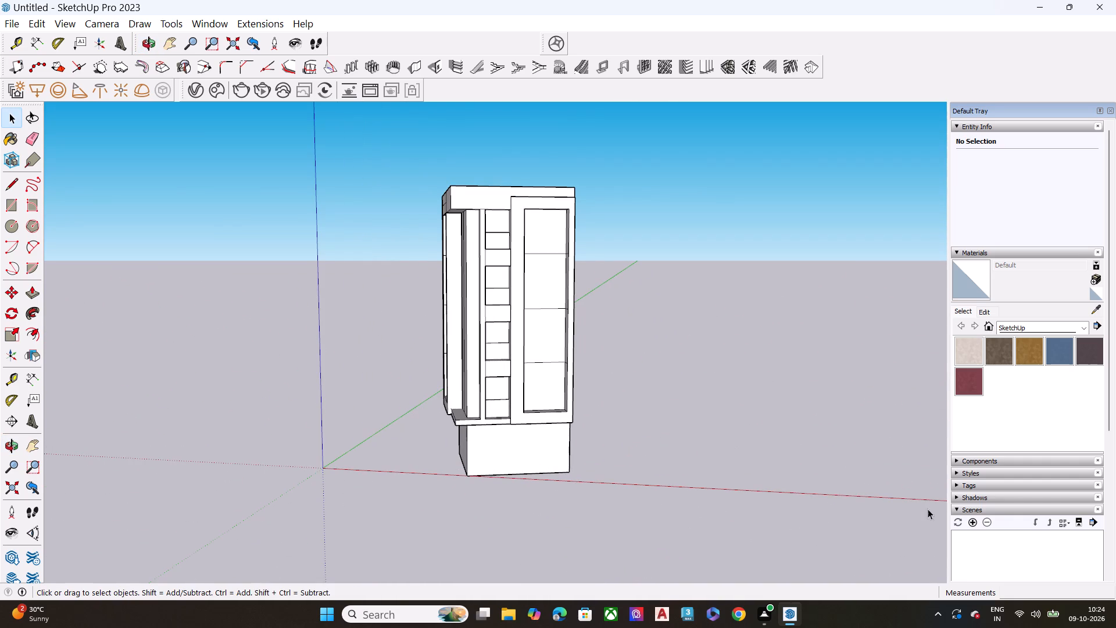
scroll(375, 236, up, 8)
scroll(473, 350, down, 5)
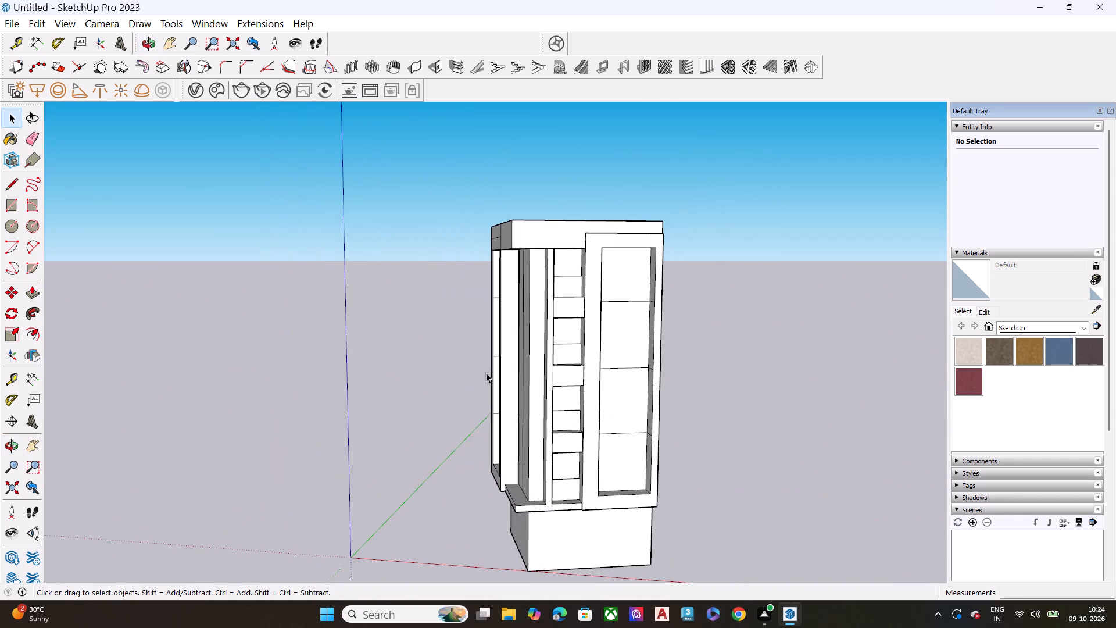
Delete the vertical leftover edge running down the middle of the recessed wall panel beside the side frame.
middle_drag(487, 373, 606, 394)
scroll(480, 429, up, 5)
middle_drag(467, 422, 554, 424)
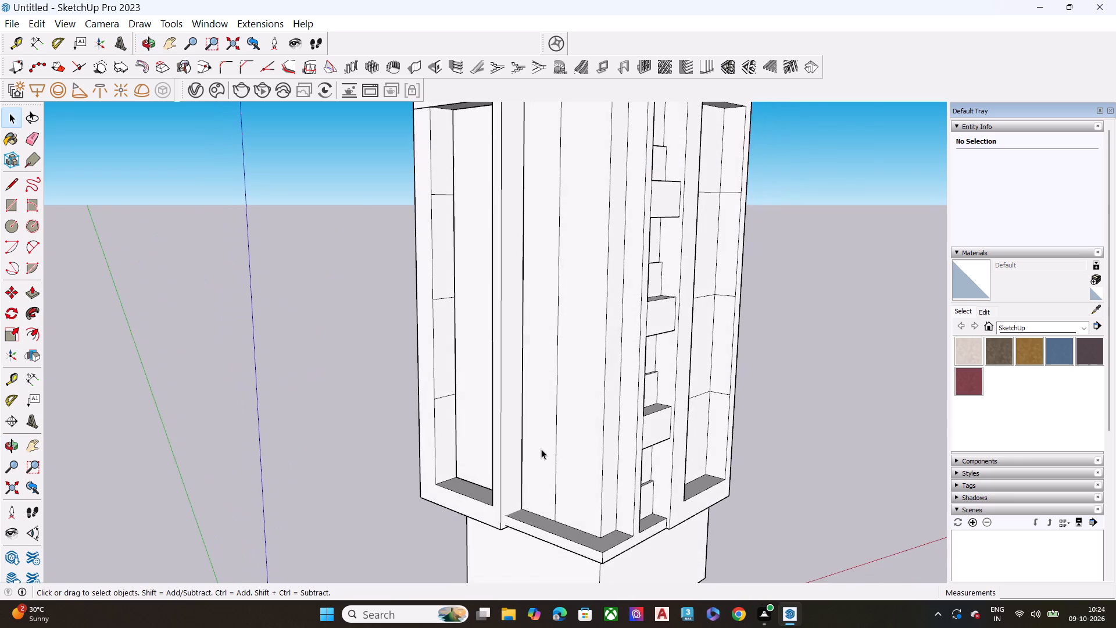
scroll(541, 448, up, 5)
scroll(546, 448, down, 5)
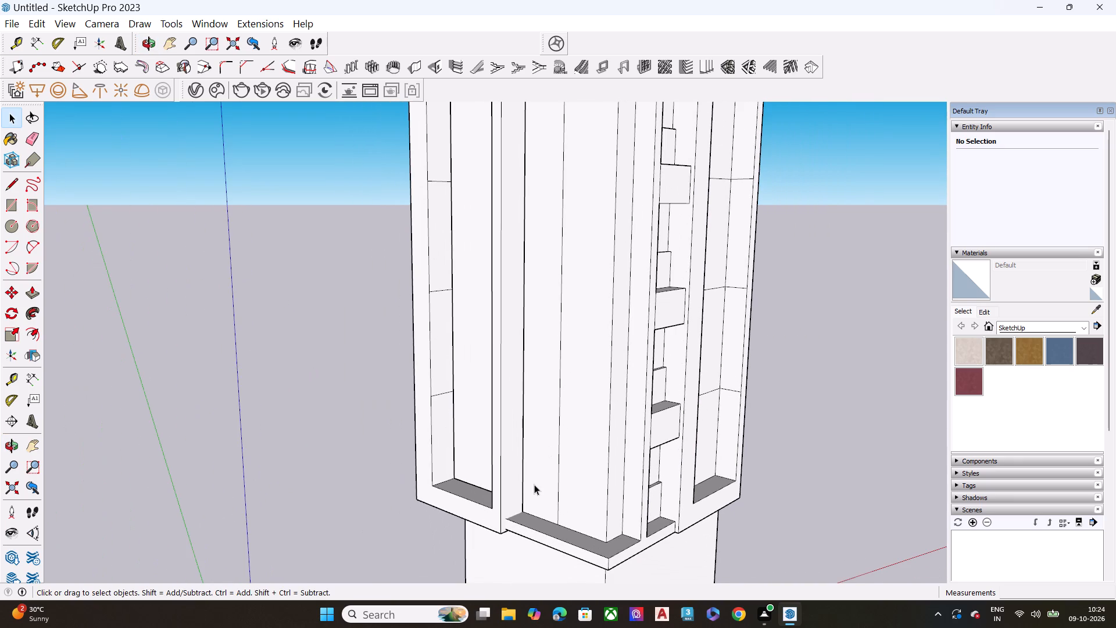
middle_drag(543, 470, 692, 438)
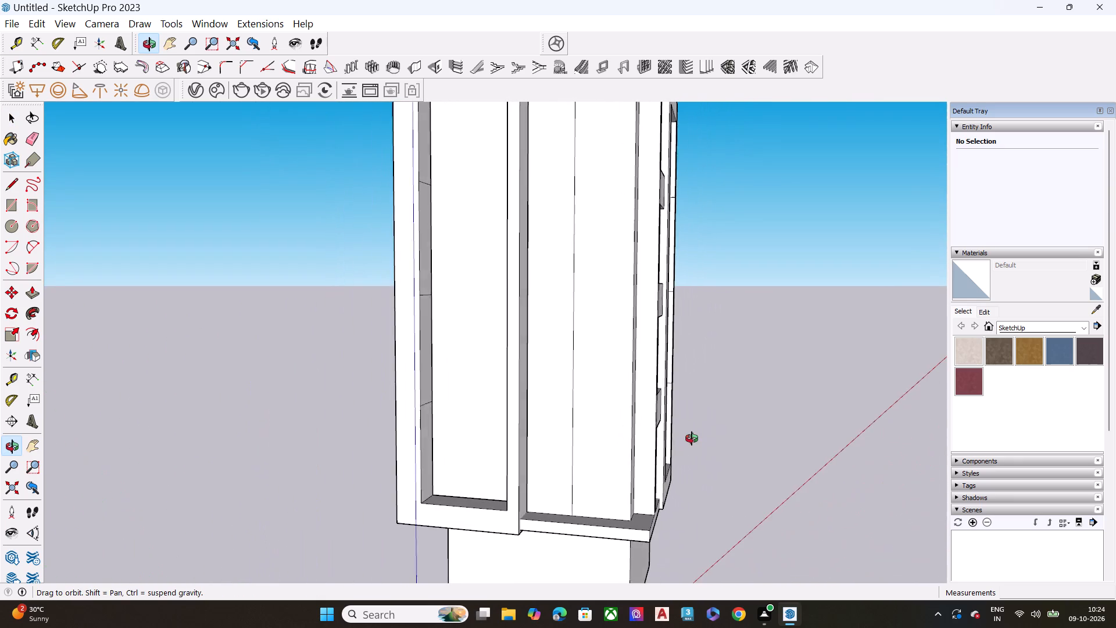
middle_drag(692, 438, 667, 447)
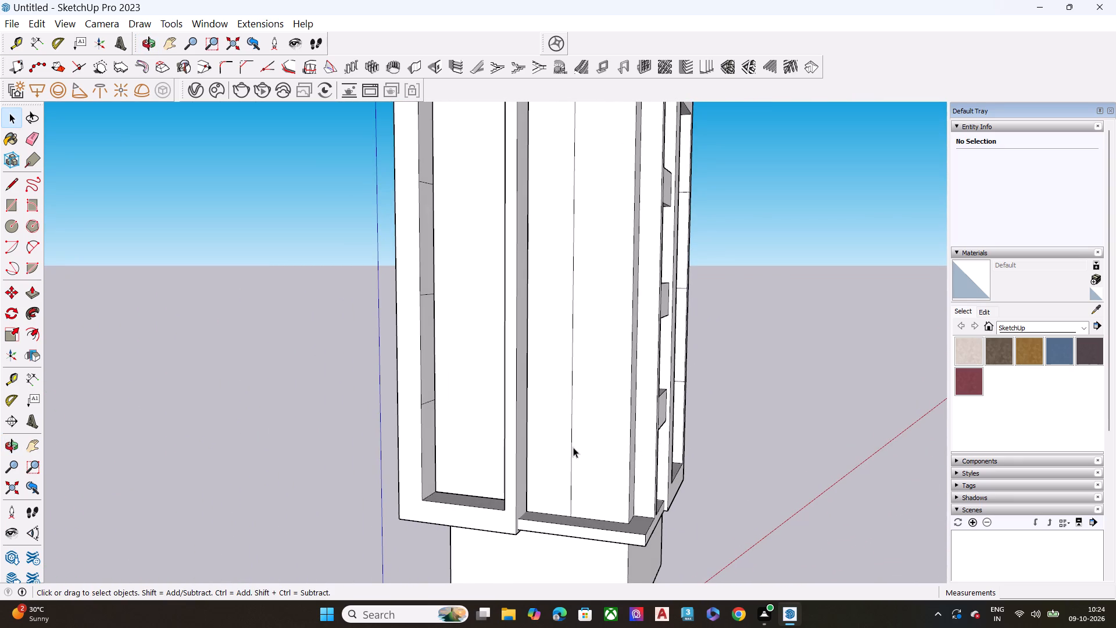
click(572, 448)
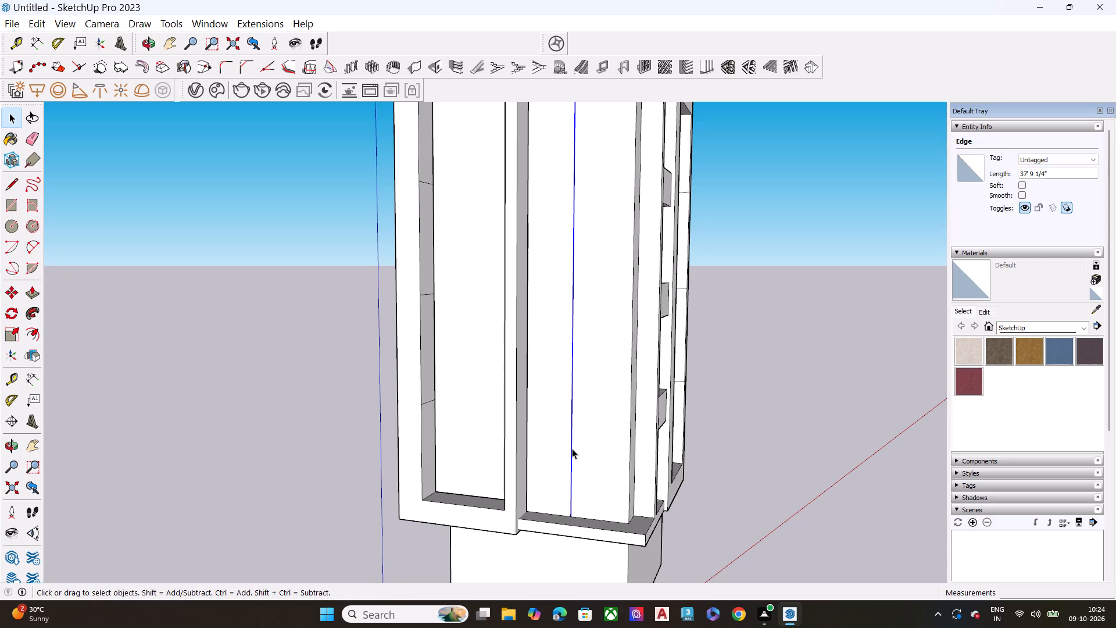
key(Delete)
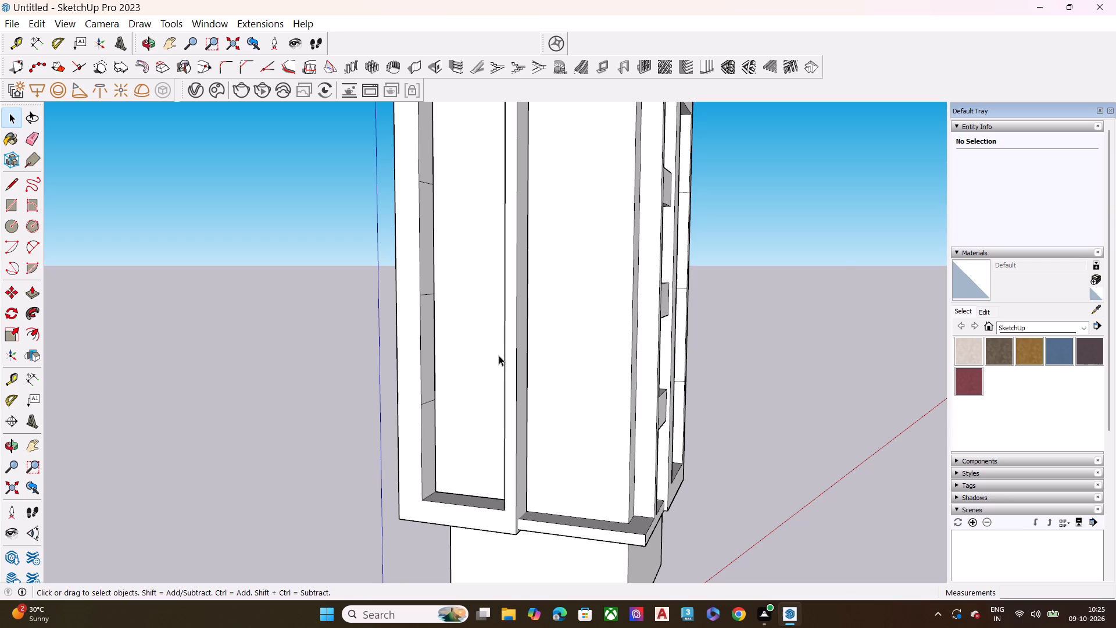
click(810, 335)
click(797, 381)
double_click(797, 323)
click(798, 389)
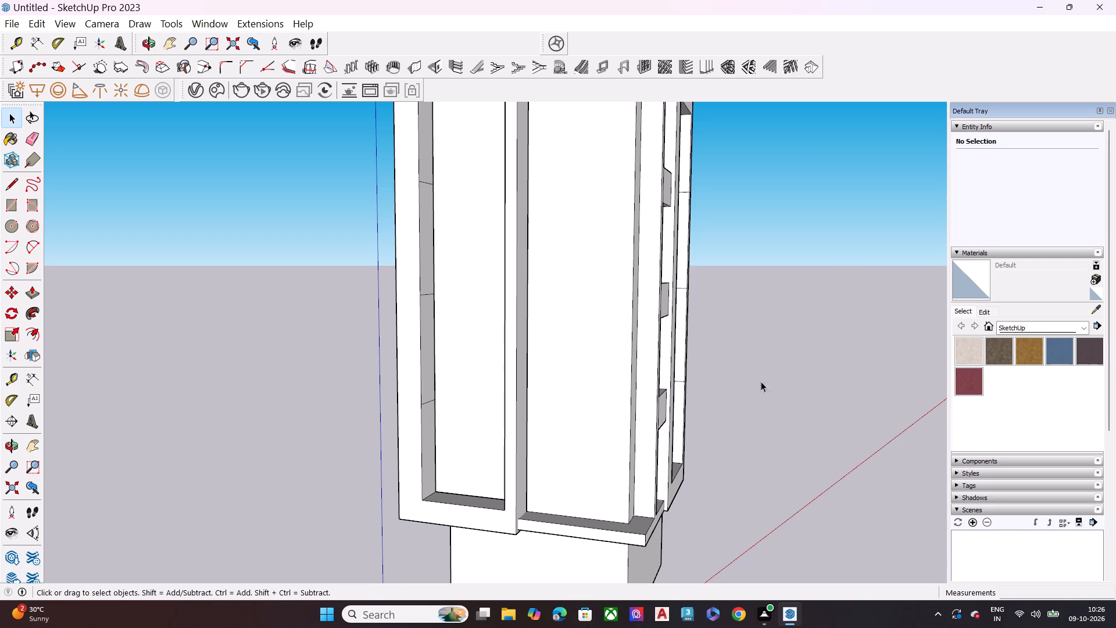
Examine the cleaned wall panel, the side frame and the shelf side beneath the top band.
scroll(451, 382, down, 8)
scroll(558, 362, up, 4)
scroll(530, 357, down, 1)
middle_drag(552, 369, 352, 366)
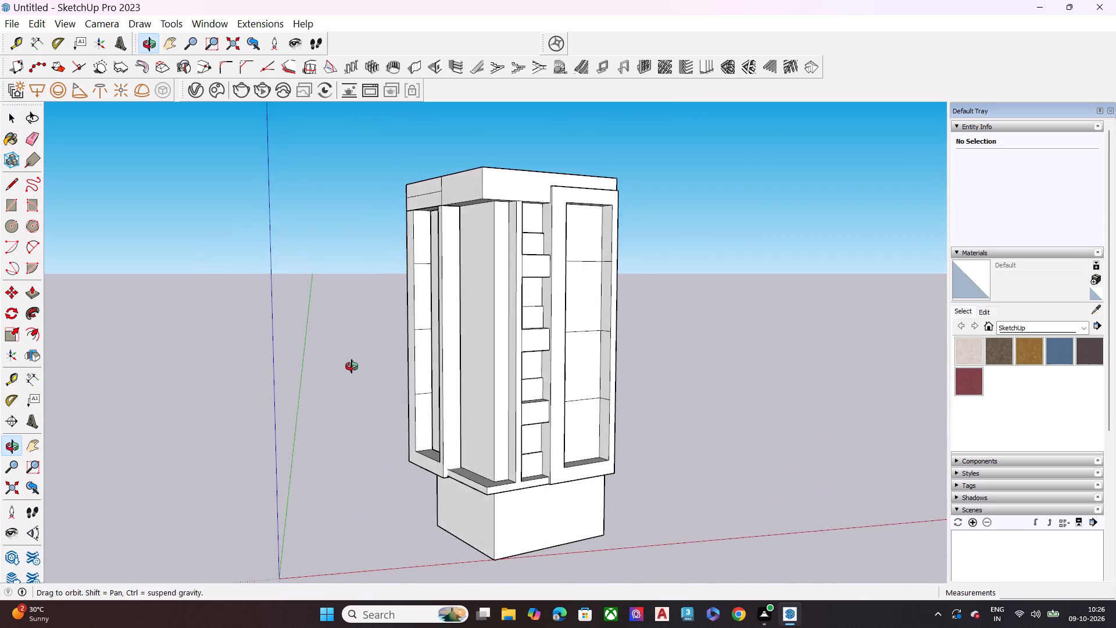
middle_drag(352, 366, 589, 368)
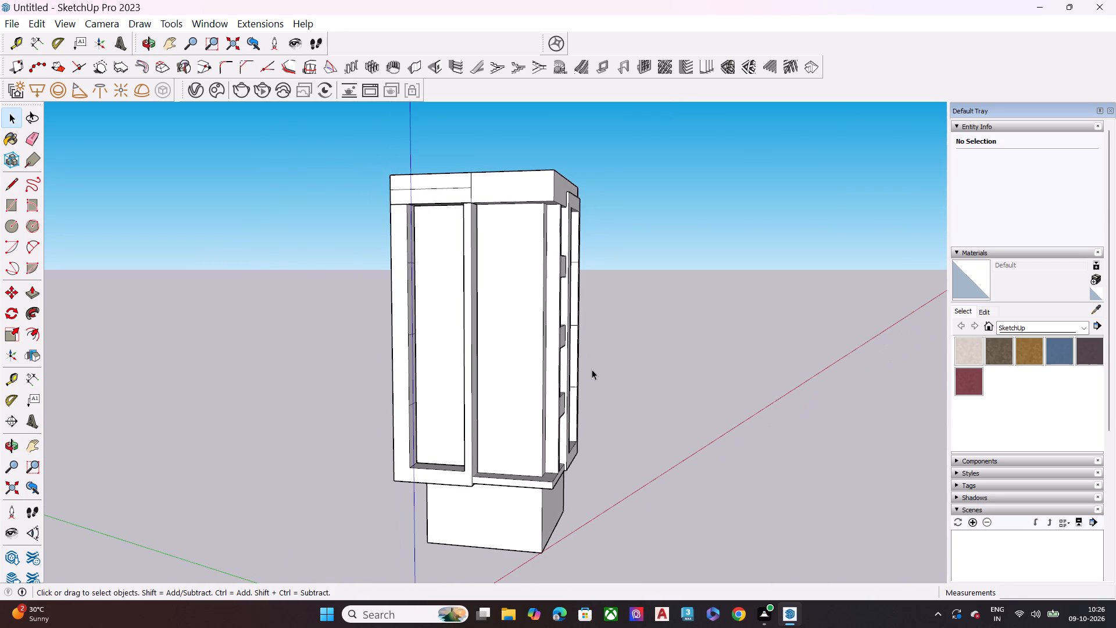
scroll(592, 369, up, 2)
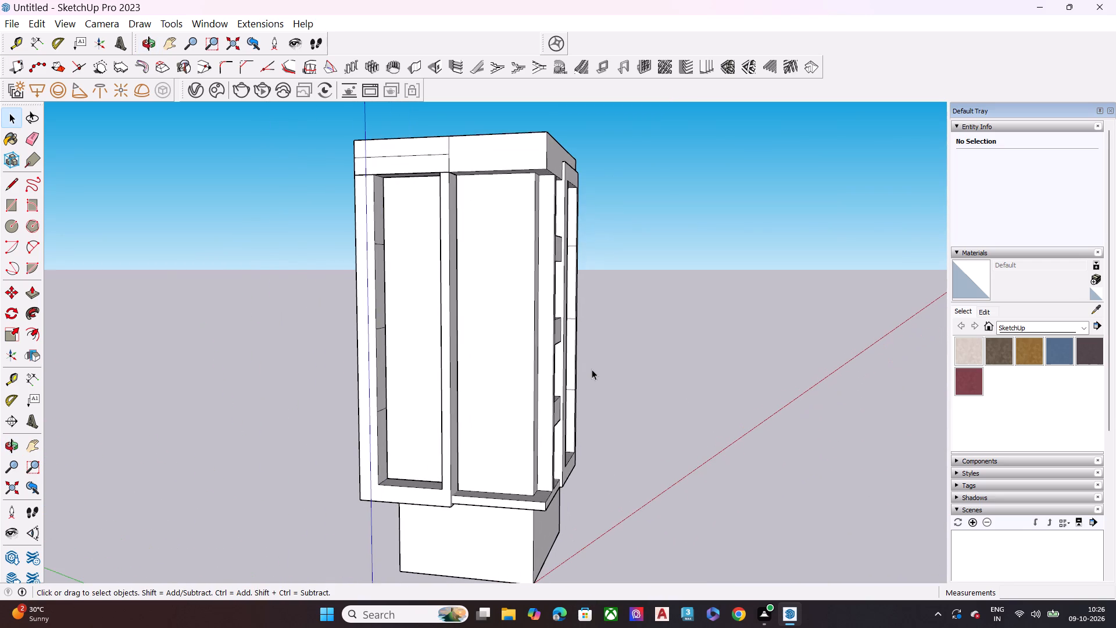
scroll(592, 369, up, 1)
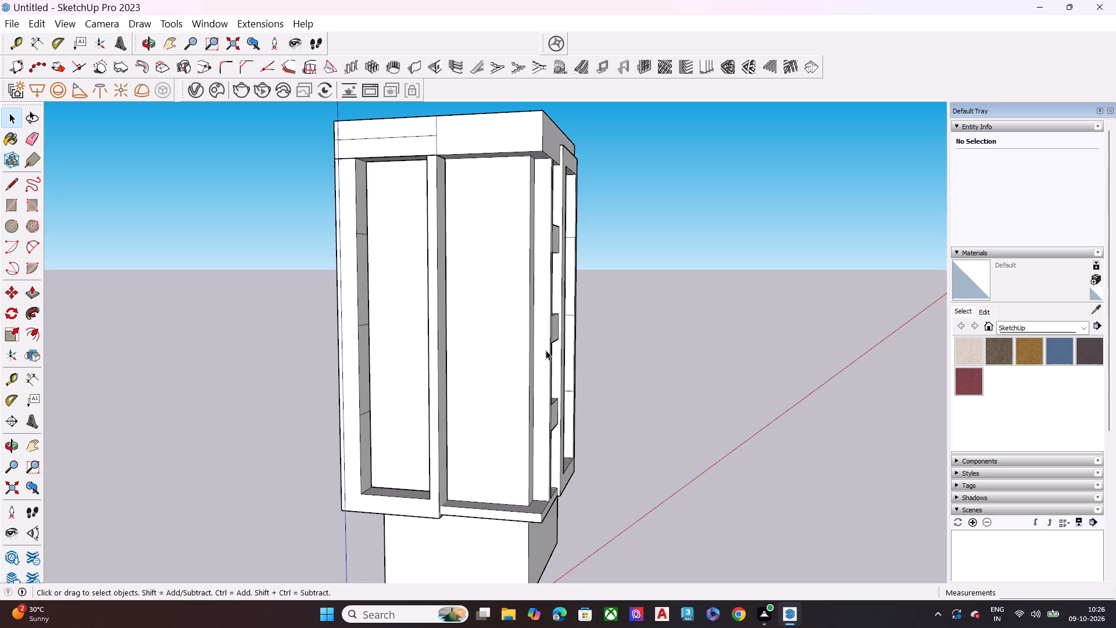
scroll(546, 350, up, 1)
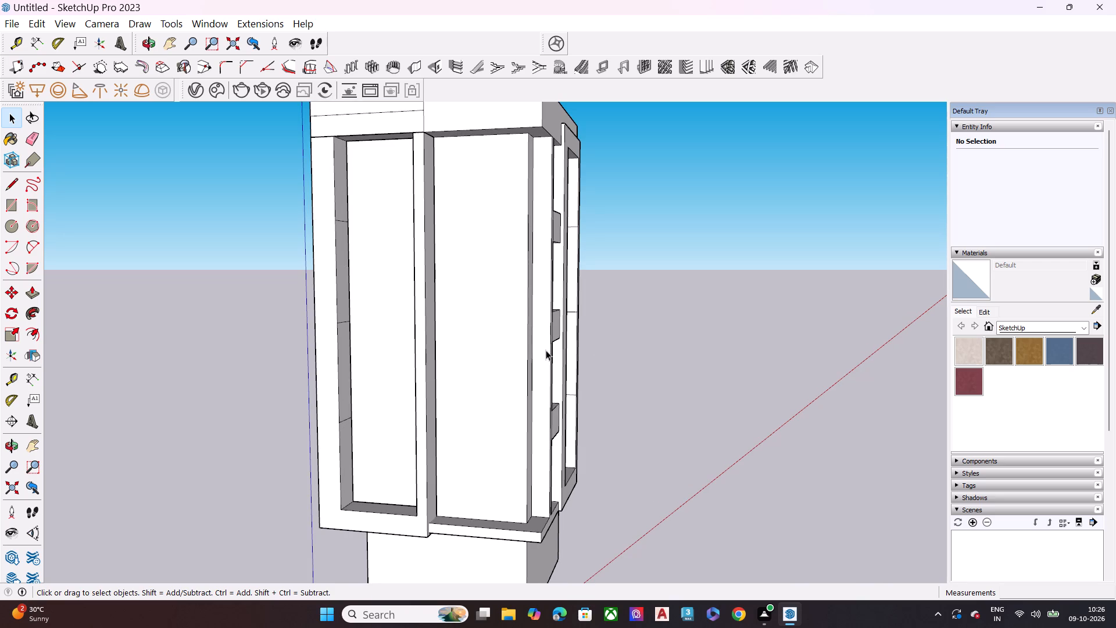
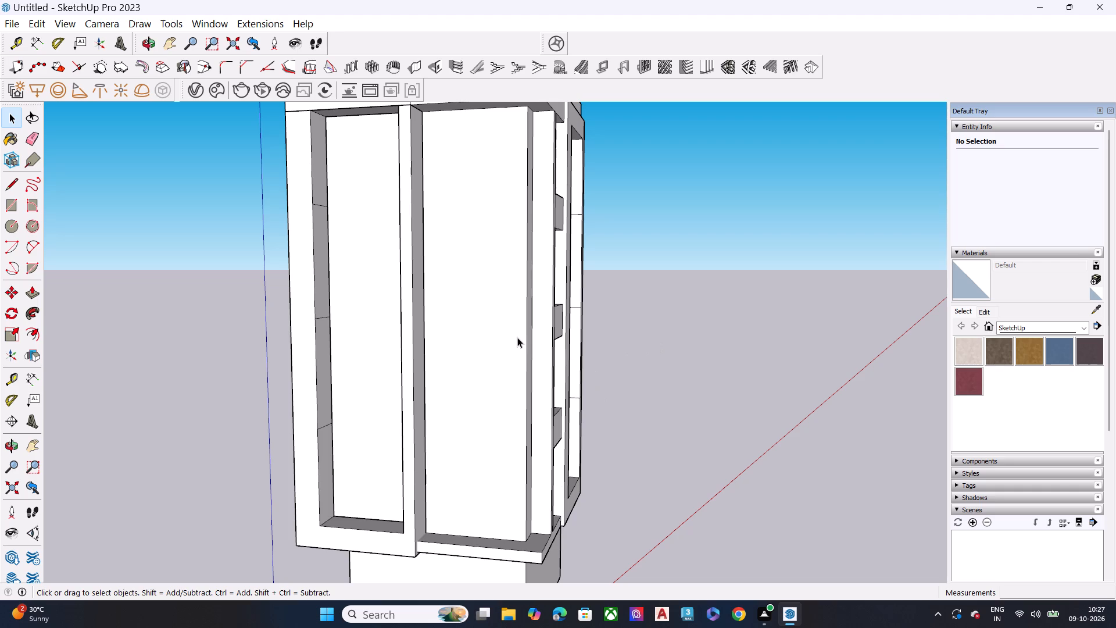
Examine the tower's recessed window frames, corner strips and top band from several angles.
scroll(517, 337, up, 1)
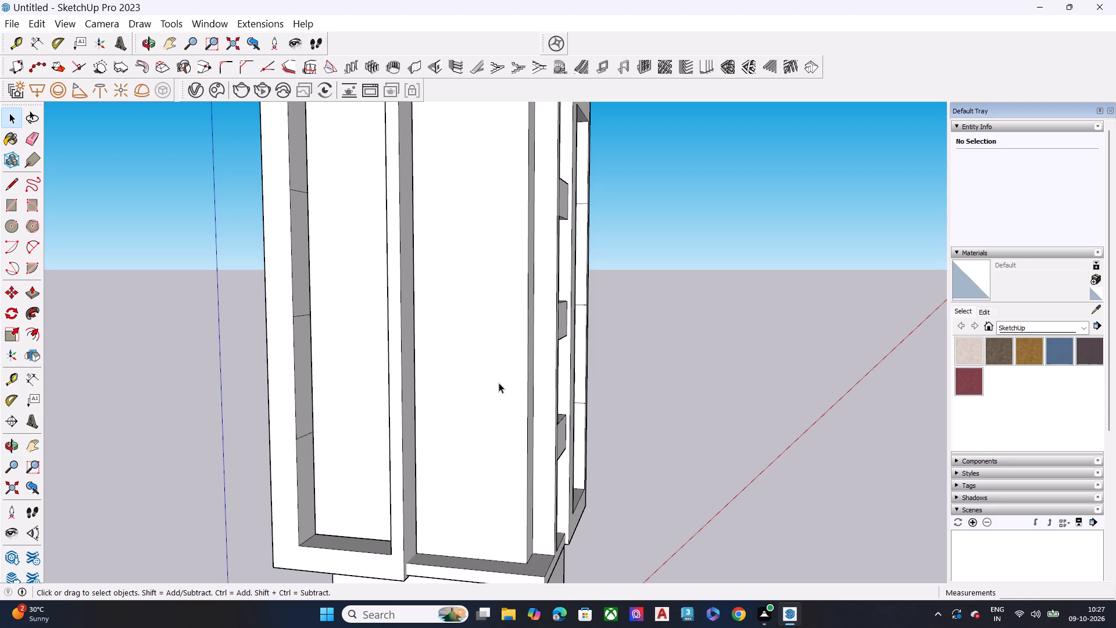
scroll(518, 361, down, 5)
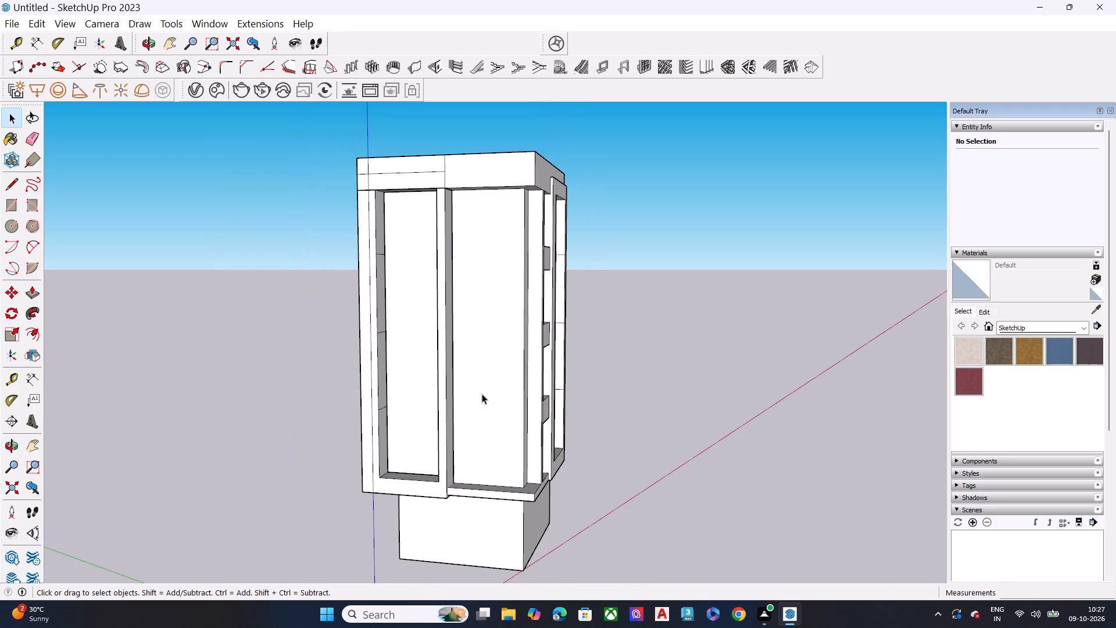
middle_drag(481, 394, 768, 381)
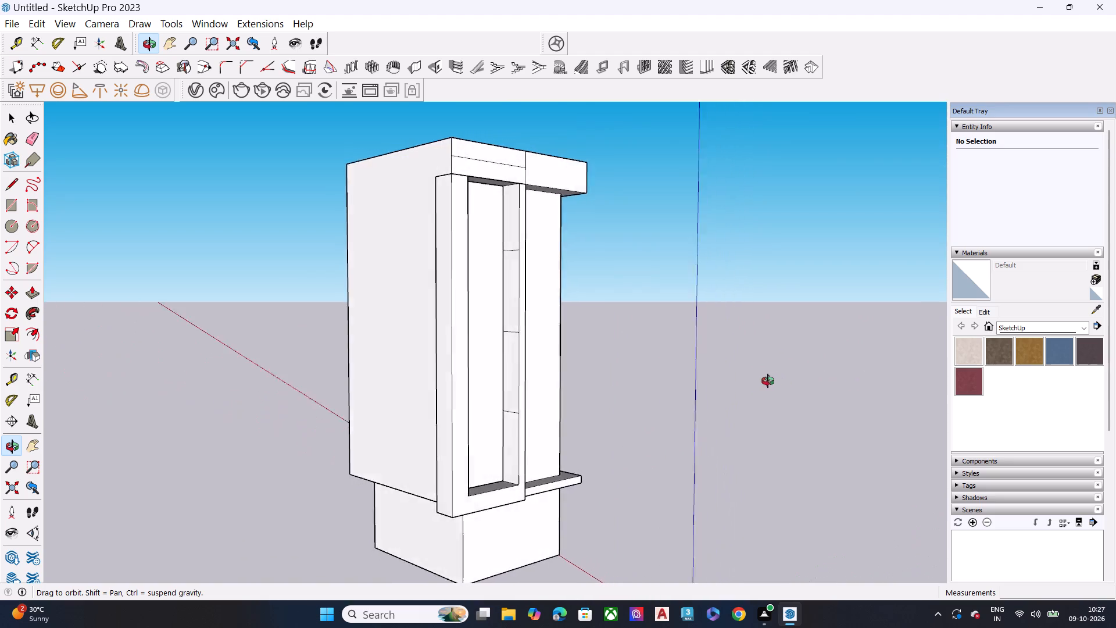
middle_drag(768, 381, 375, 369)
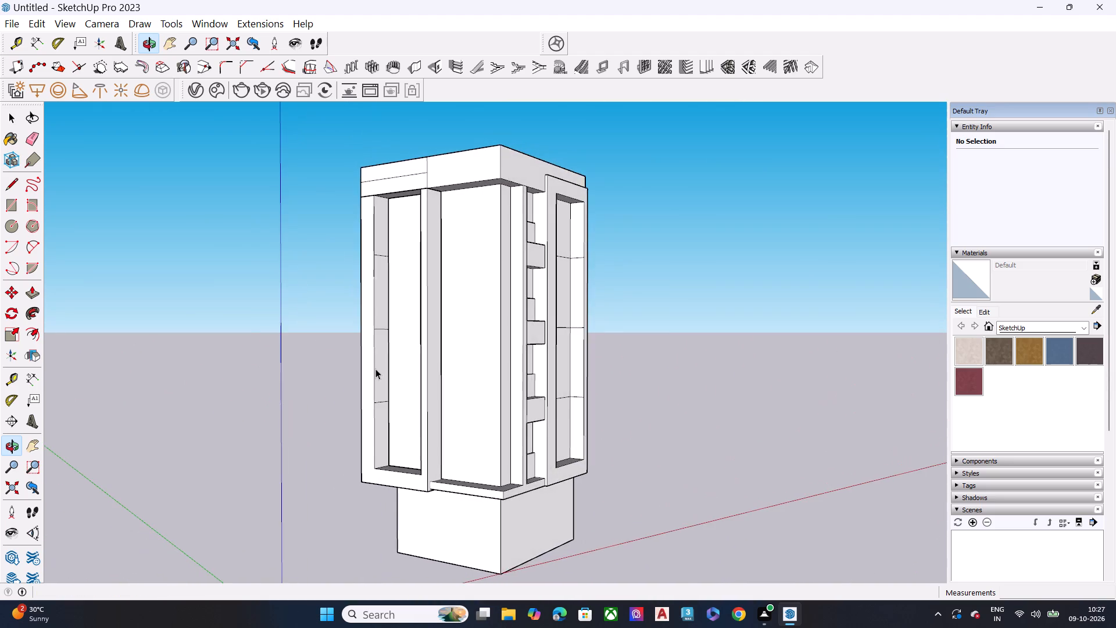
scroll(375, 369, up, 5)
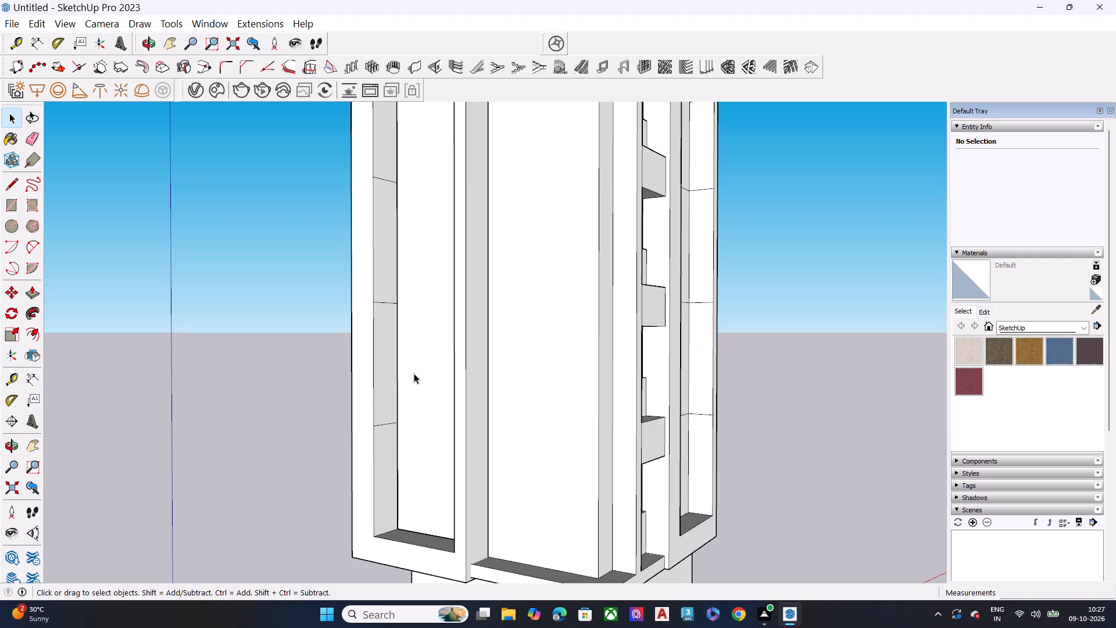
scroll(473, 381, down, 4)
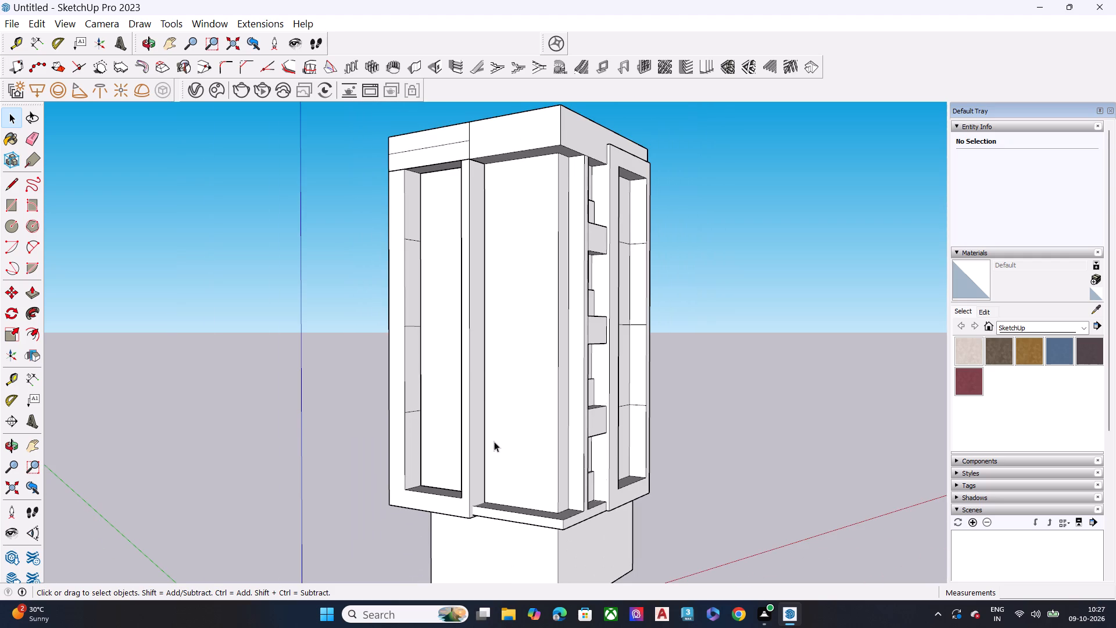
middle_drag(485, 491, 510, 422)
scroll(480, 401, up, 2)
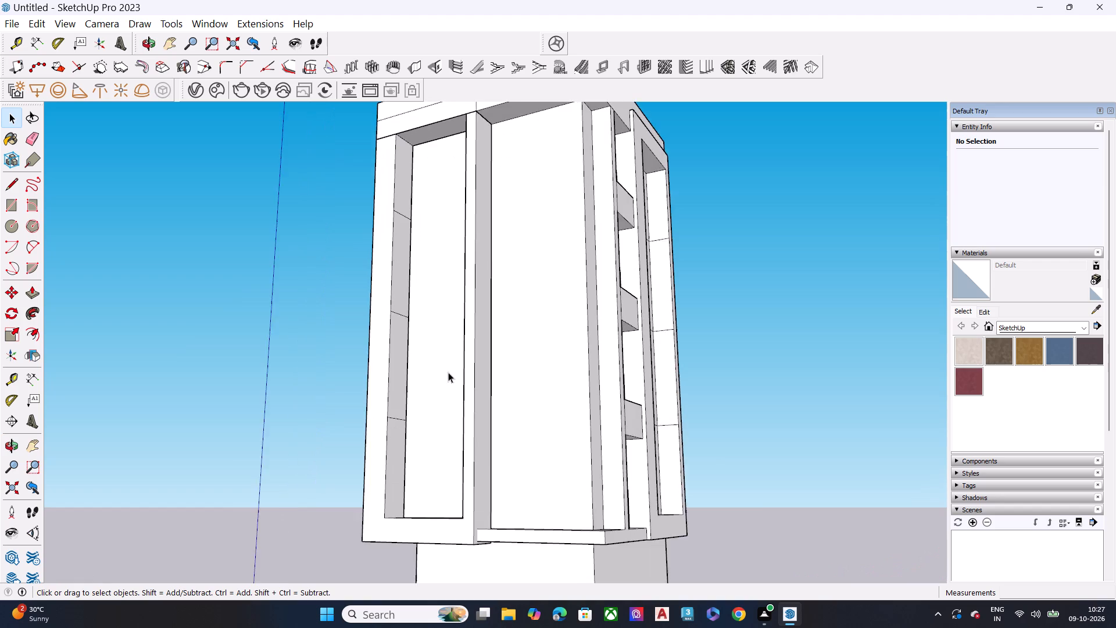
scroll(448, 372, up, 3)
scroll(457, 366, down, 7)
middle_drag(464, 377, 577, 420)
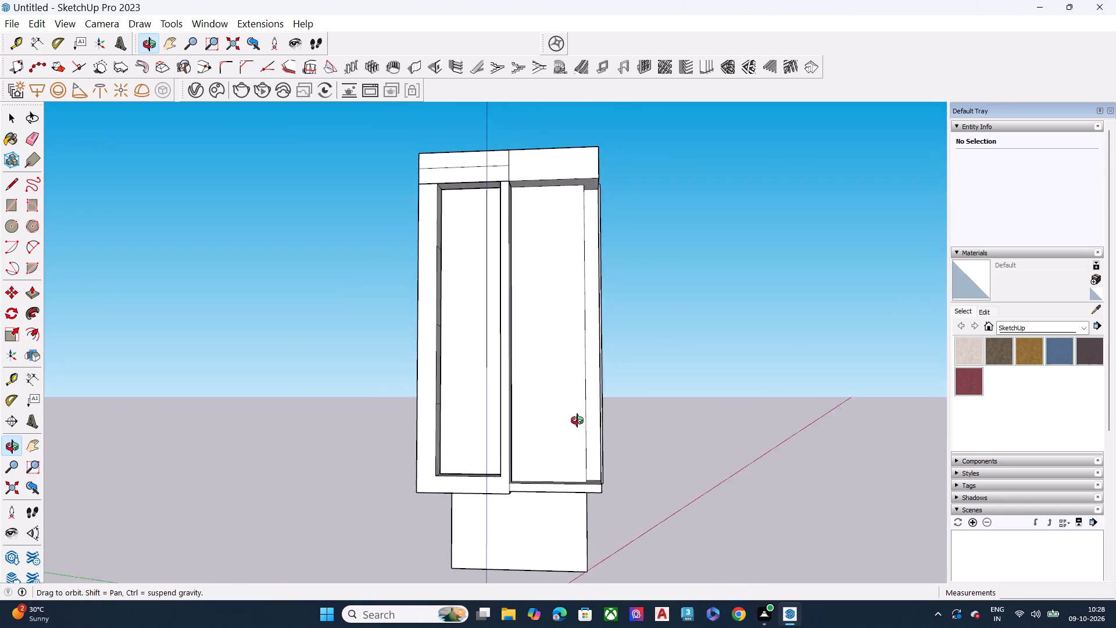
middle_drag(577, 420, 441, 450)
scroll(549, 439, up, 4)
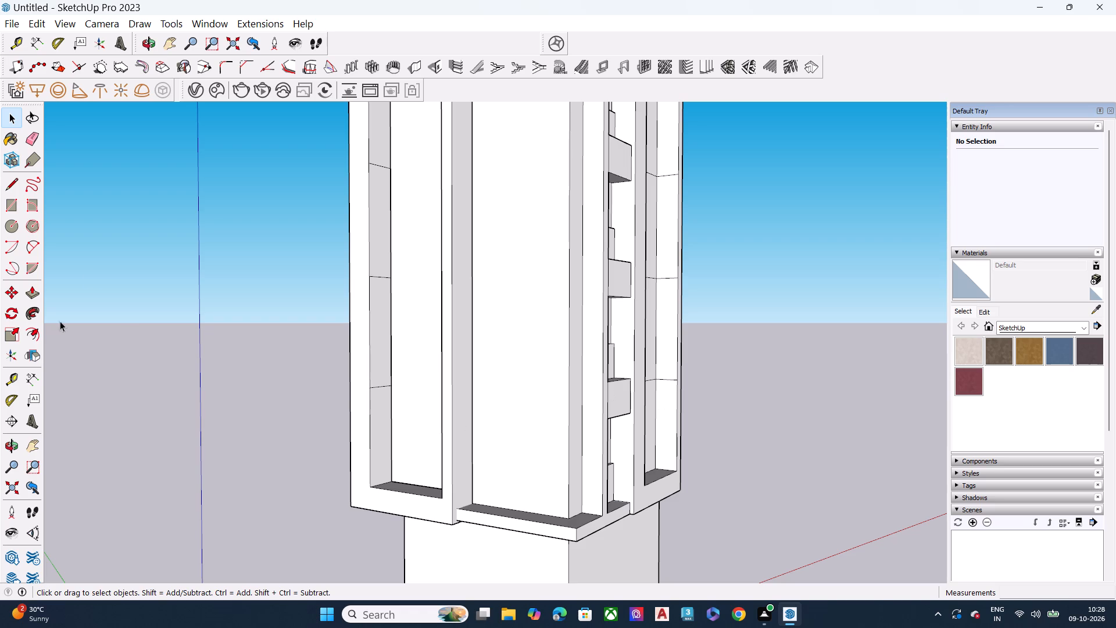
scroll(539, 368, down, 6)
scroll(531, 222, up, 8)
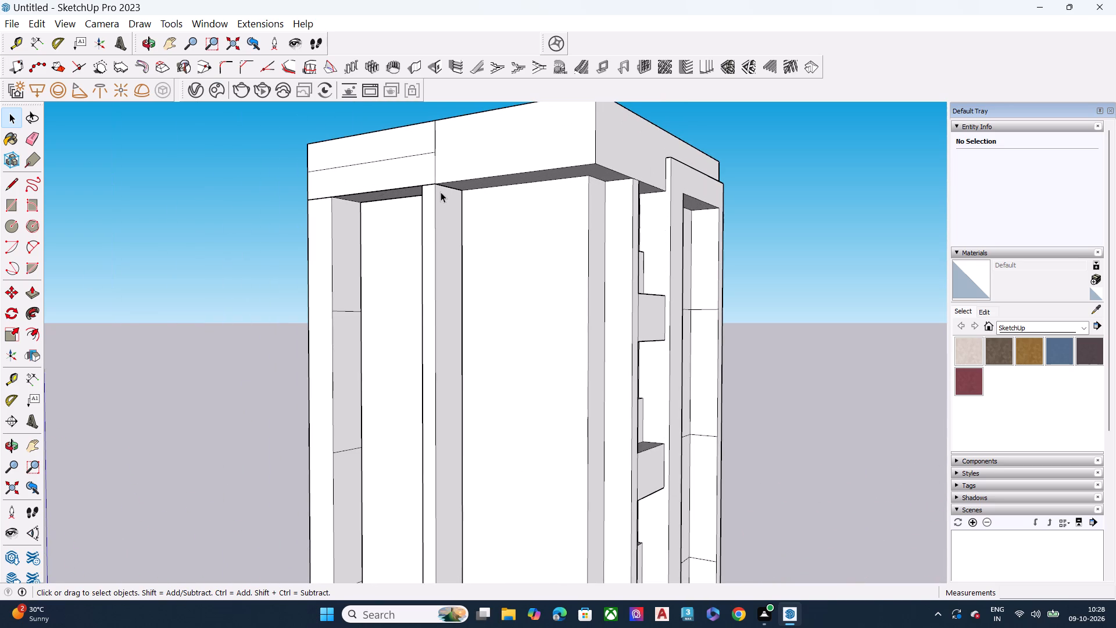
Draw a vertical line about 4' long on the plain side face, from the window frame's upper inner corner to the top edge.
middle_drag(432, 201, 929, 263)
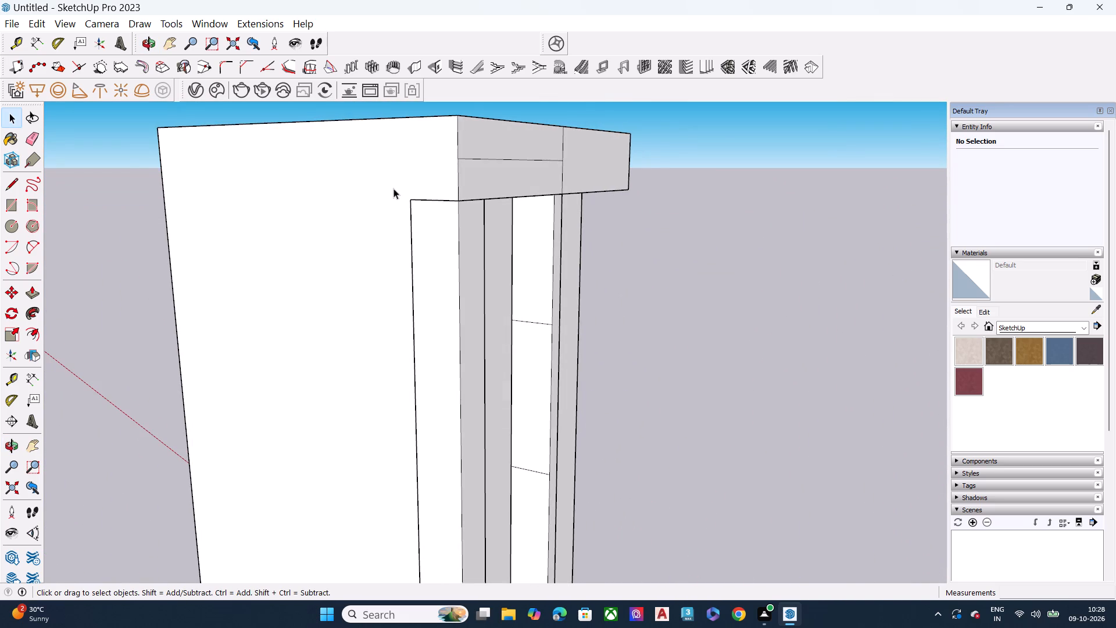
scroll(395, 179, up, 5)
middle_drag(494, 212, 621, 240)
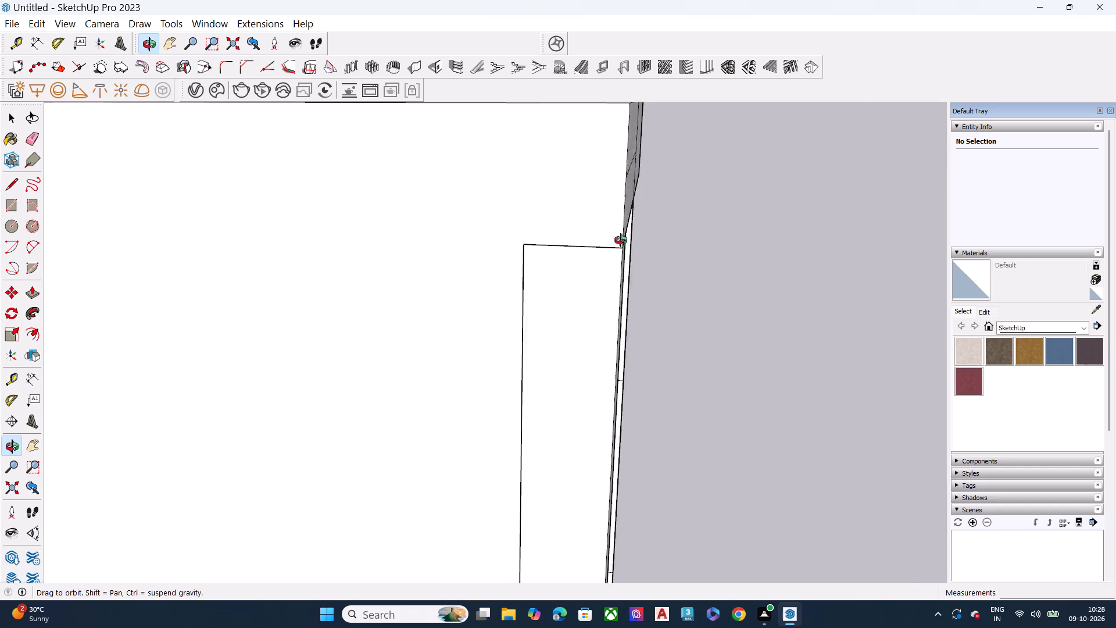
middle_drag(621, 240, 623, 240)
key(l)
key(Return)
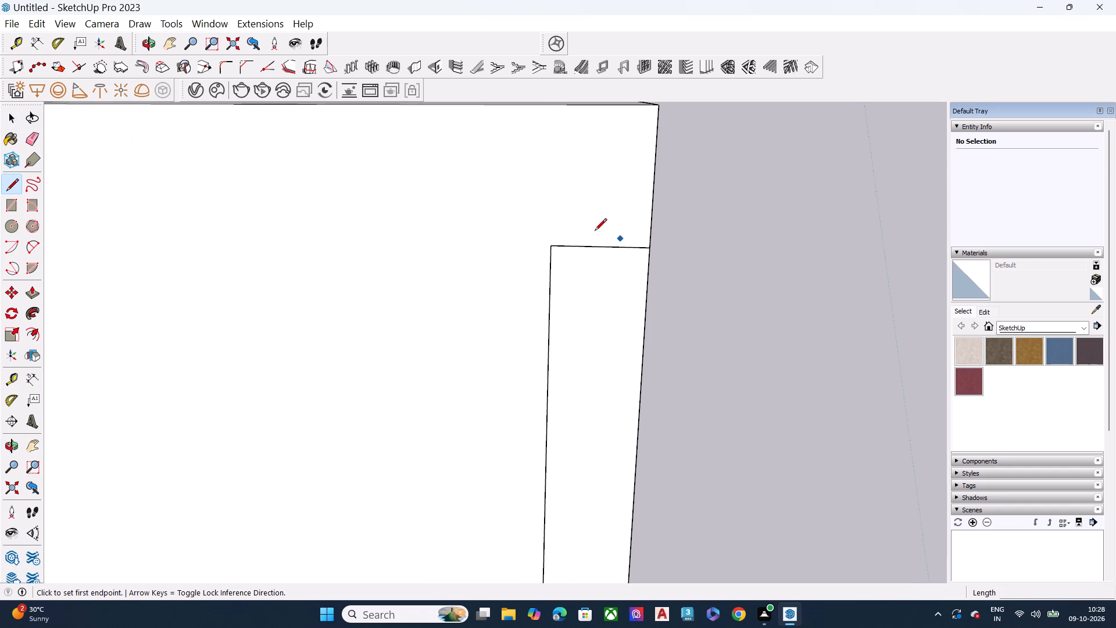
click(552, 246)
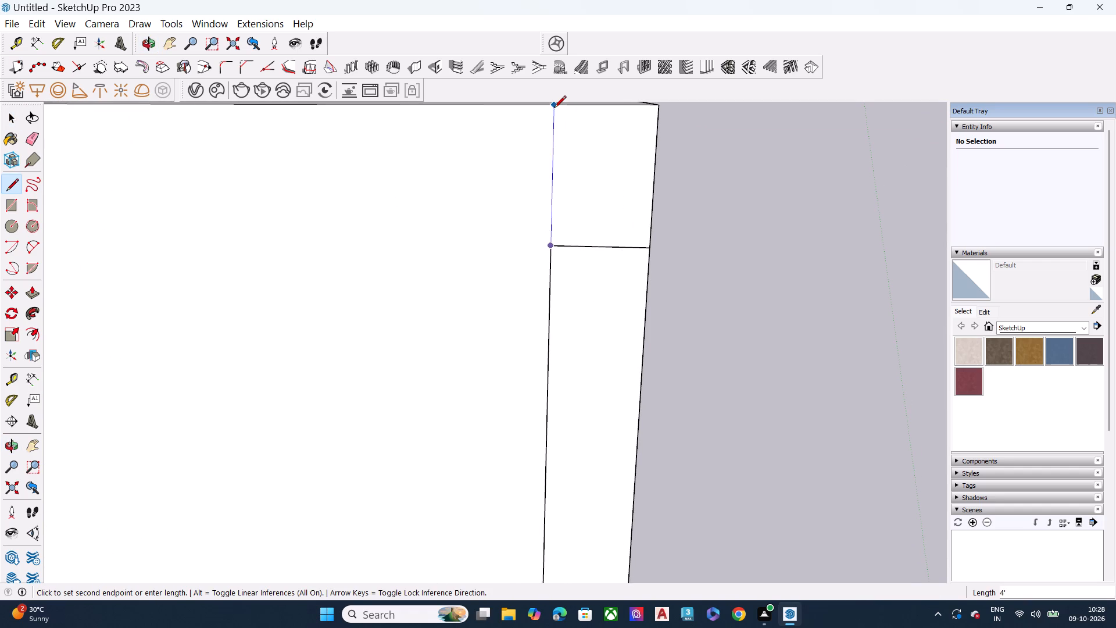
click(553, 108)
Continue the top band's horizontal line around the corner onto the plain side face, ending at the new vertical line.
scroll(571, 212, down, 2)
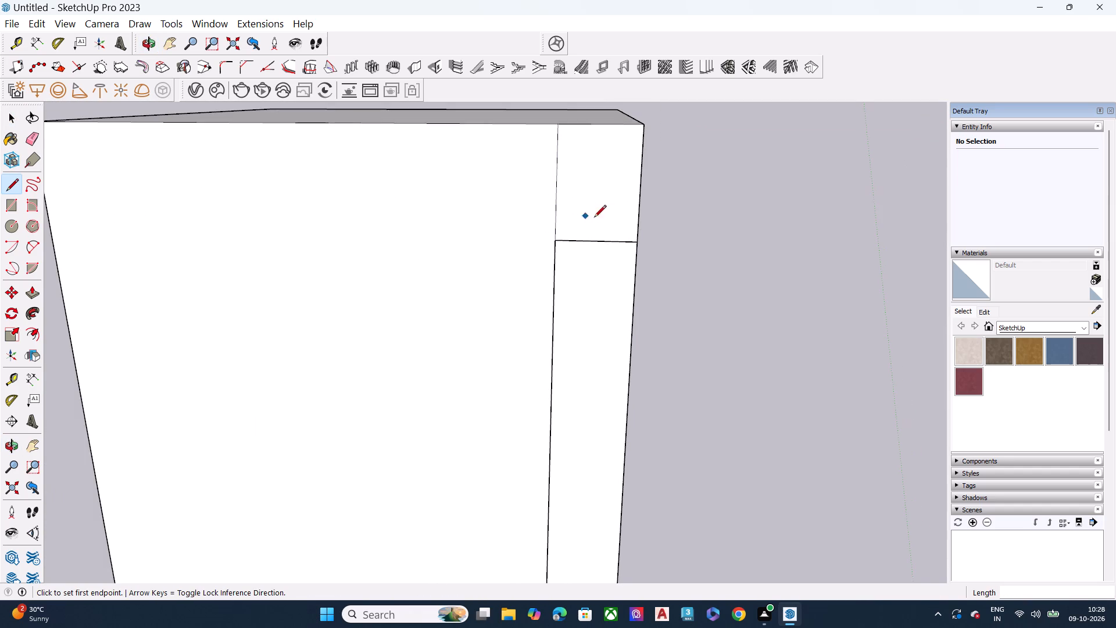
middle_drag(607, 220, 378, 206)
middle_drag(313, 178, 450, 180)
scroll(476, 166, up, 3)
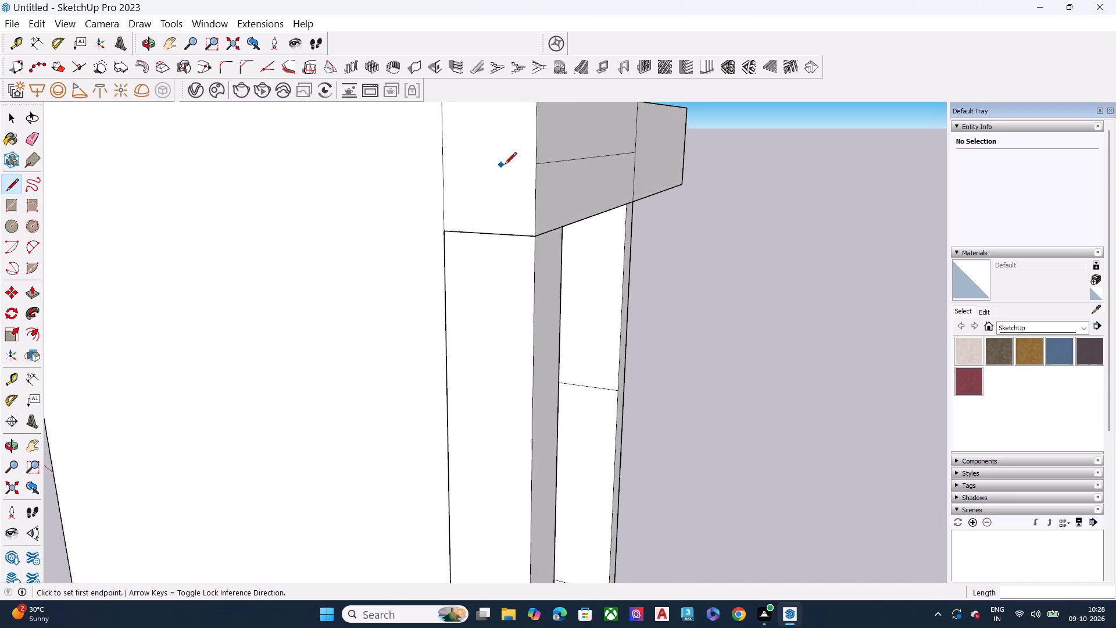
click(541, 163)
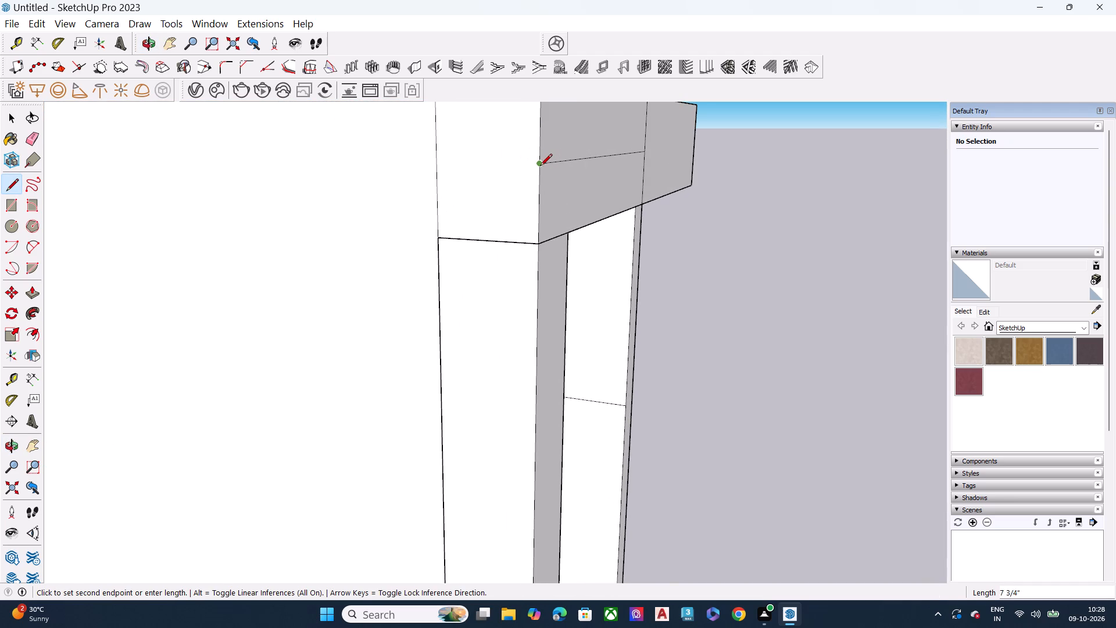
click(539, 167)
click(437, 160)
middle_drag(416, 170, 546, 193)
key(space)
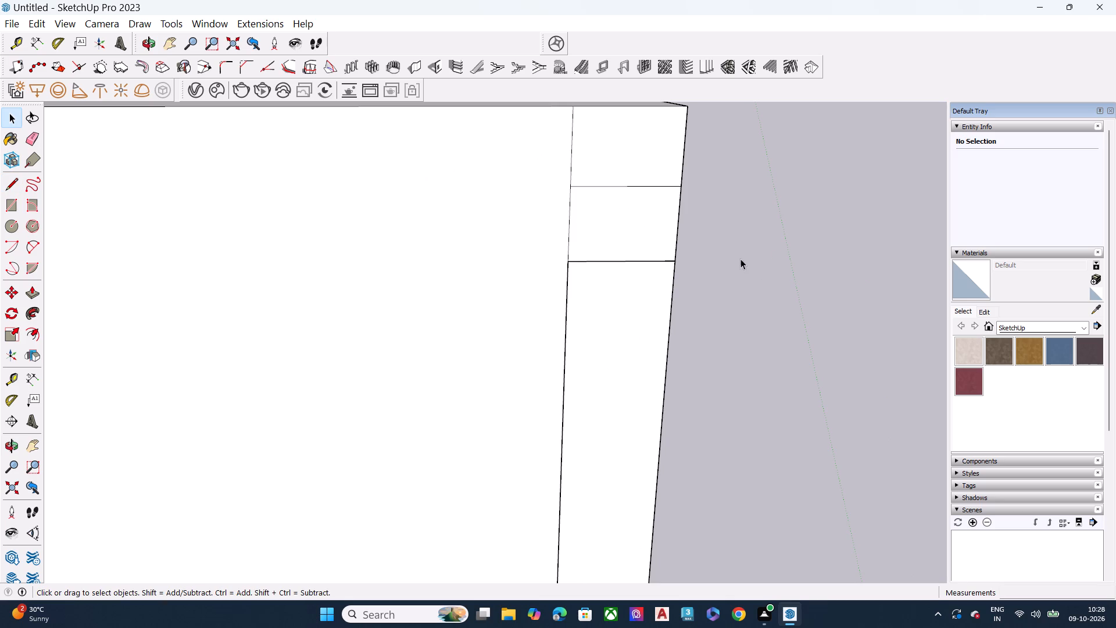
Erase the part of the side face's vertical line above the new horizontal line.
scroll(600, 151, down, 2)
right_click(771, 194)
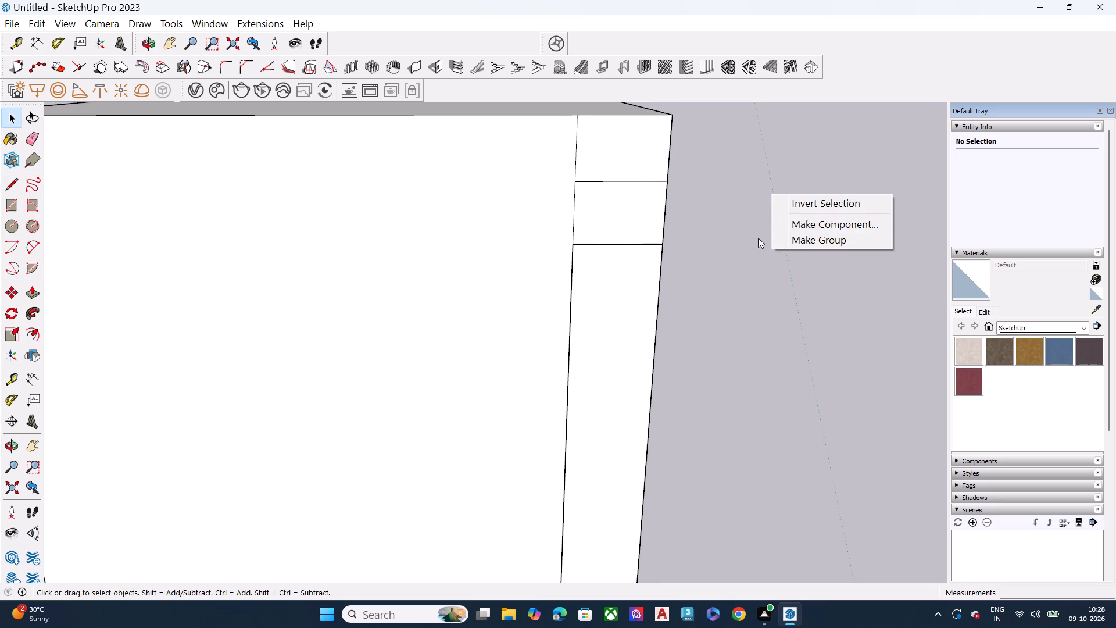
click(756, 238)
click(34, 143)
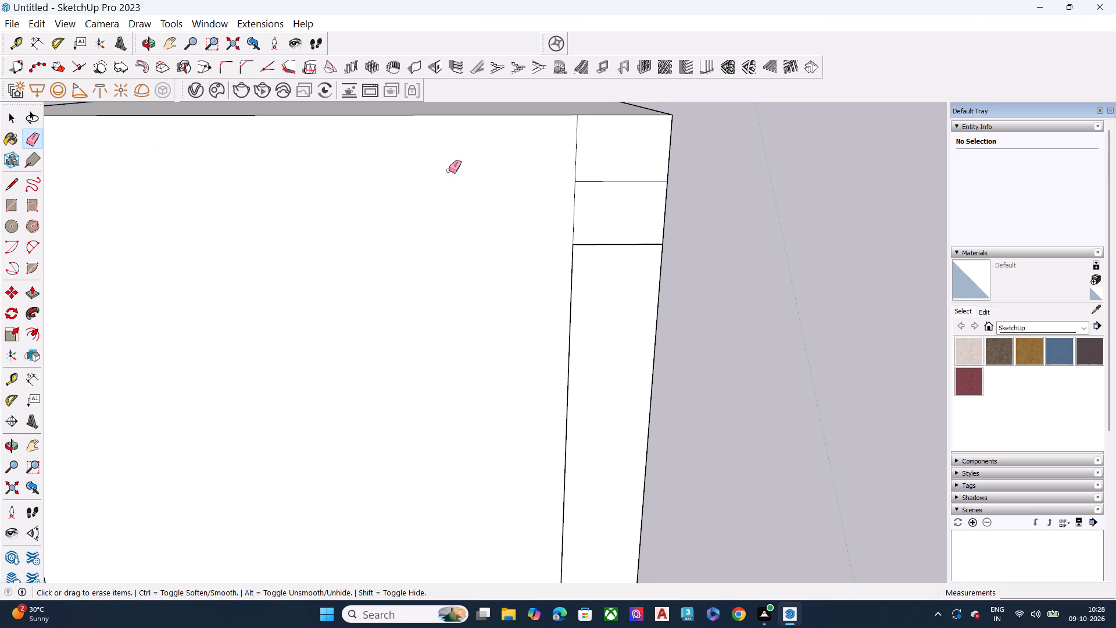
click(577, 155)
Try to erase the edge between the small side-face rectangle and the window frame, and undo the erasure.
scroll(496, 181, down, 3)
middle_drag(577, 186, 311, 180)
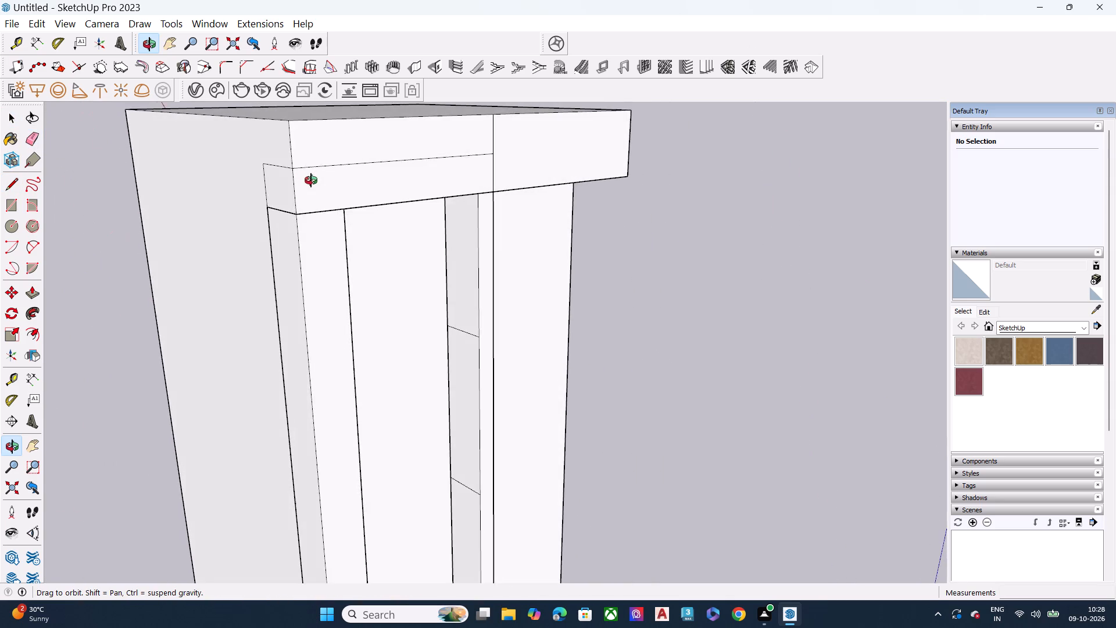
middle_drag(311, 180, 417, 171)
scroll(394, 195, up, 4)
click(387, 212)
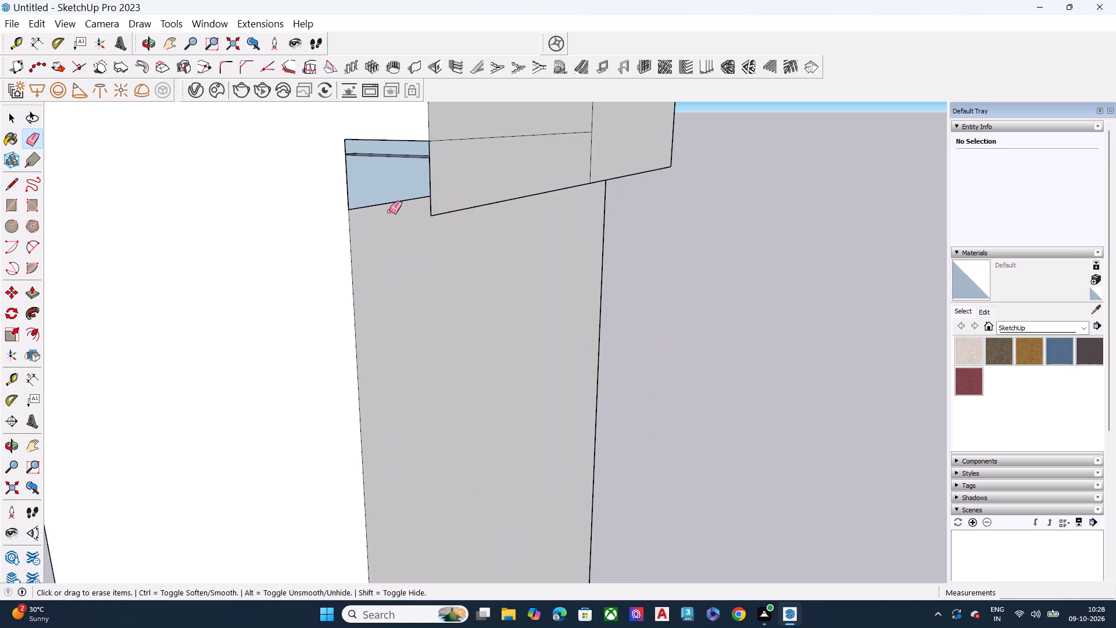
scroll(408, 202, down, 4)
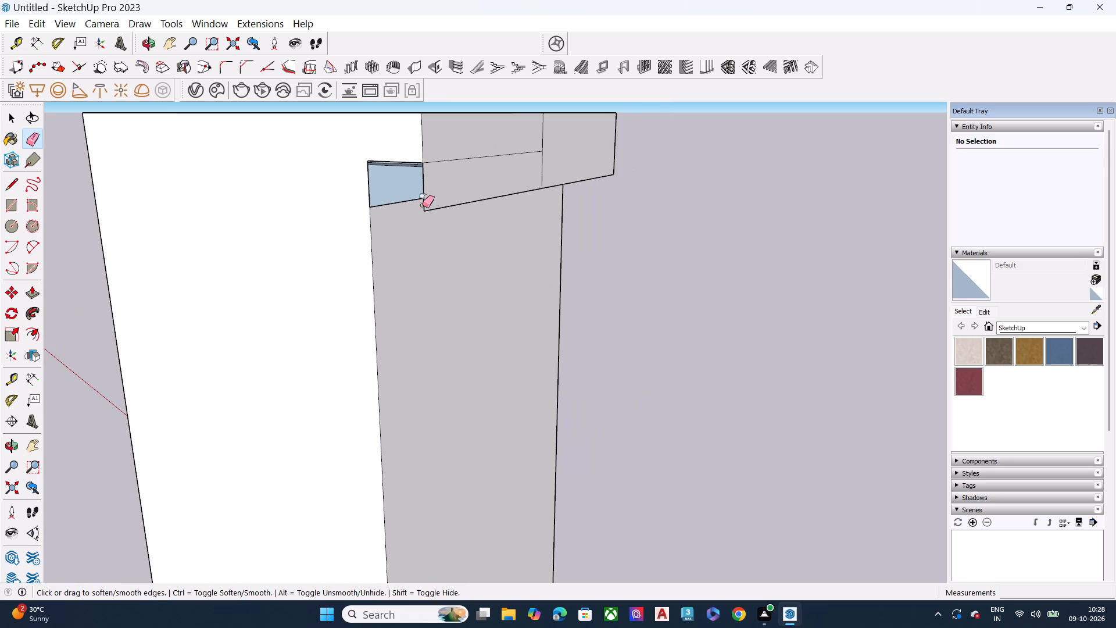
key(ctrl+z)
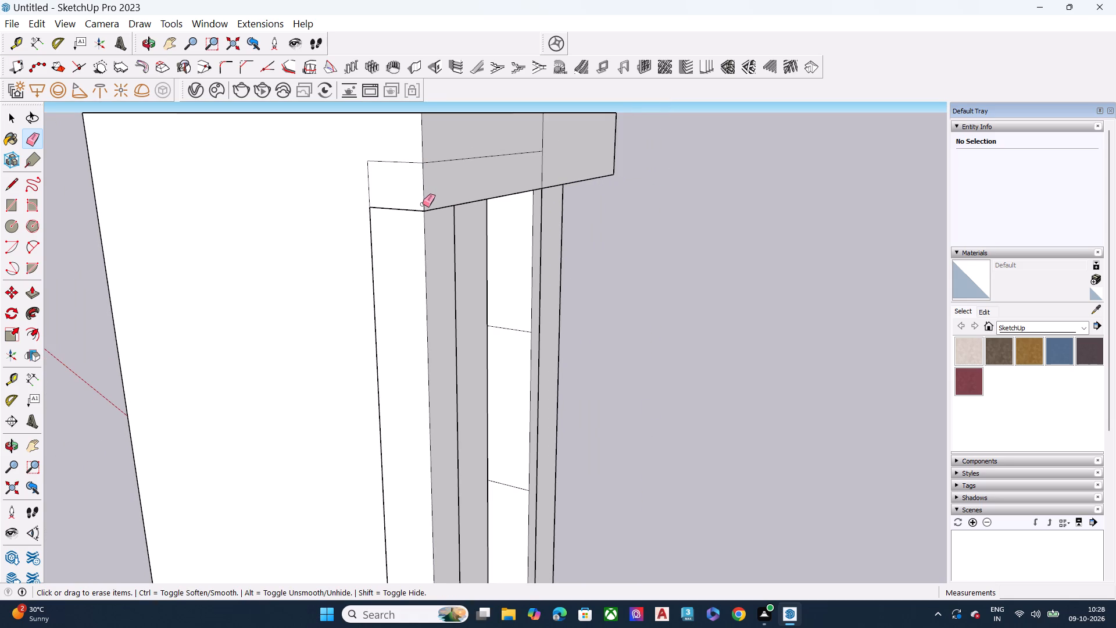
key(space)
Explode the window frame group below the small side-face rectangle.
middle_drag(469, 242, 352, 113)
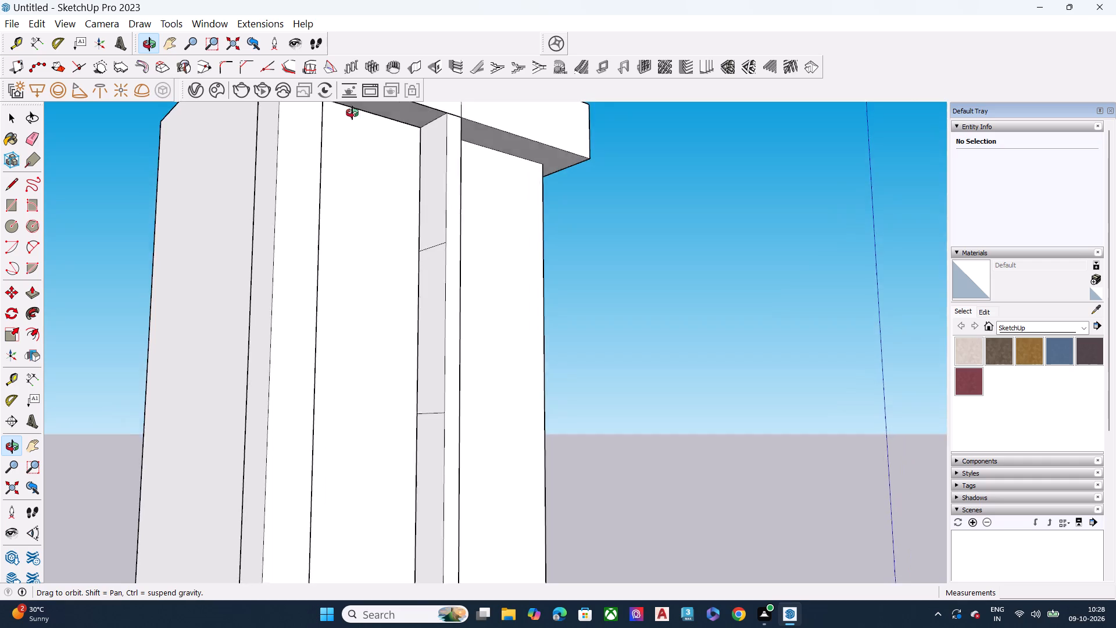
middle_drag(352, 113, 537, 247)
scroll(534, 242, up, 7)
click(512, 231)
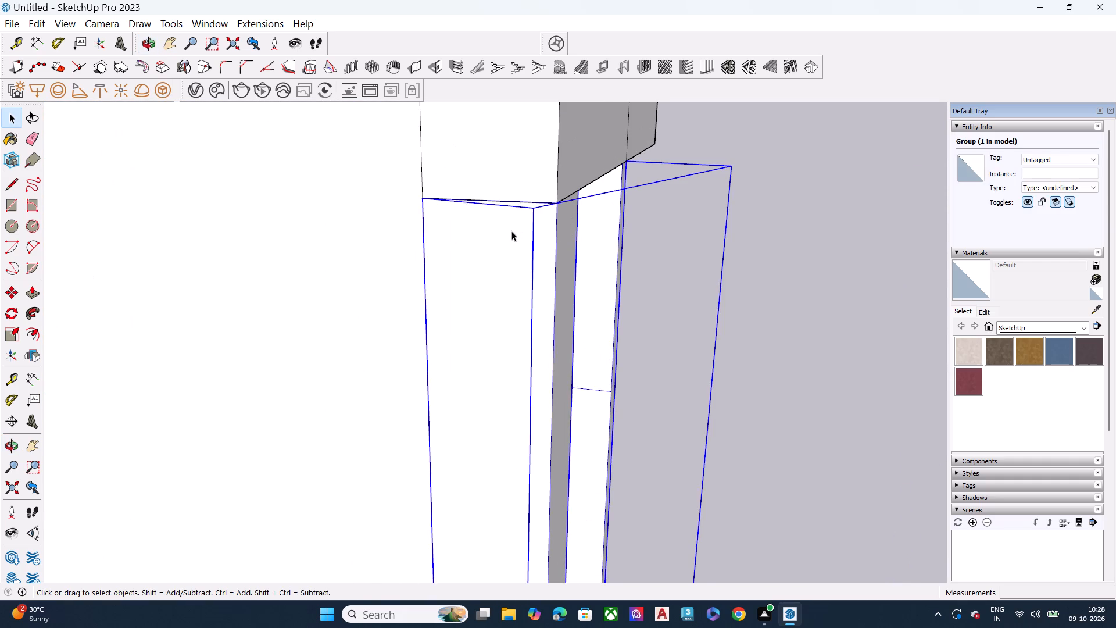
scroll(517, 231, up, 1)
right_click(519, 231)
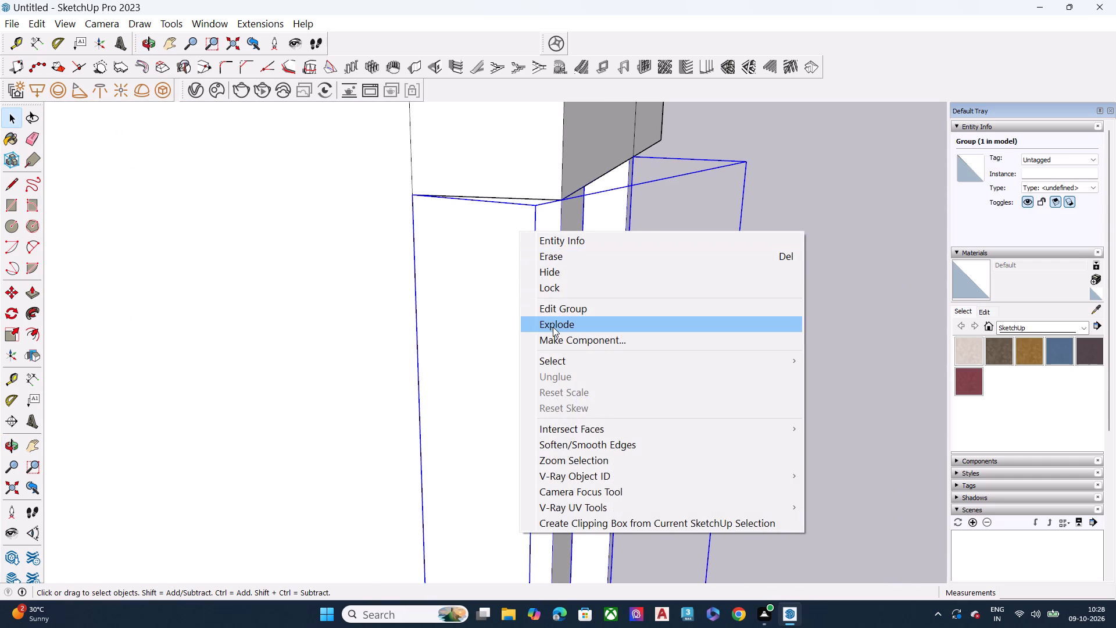
click(553, 327)
click(531, 289)
click(740, 286)
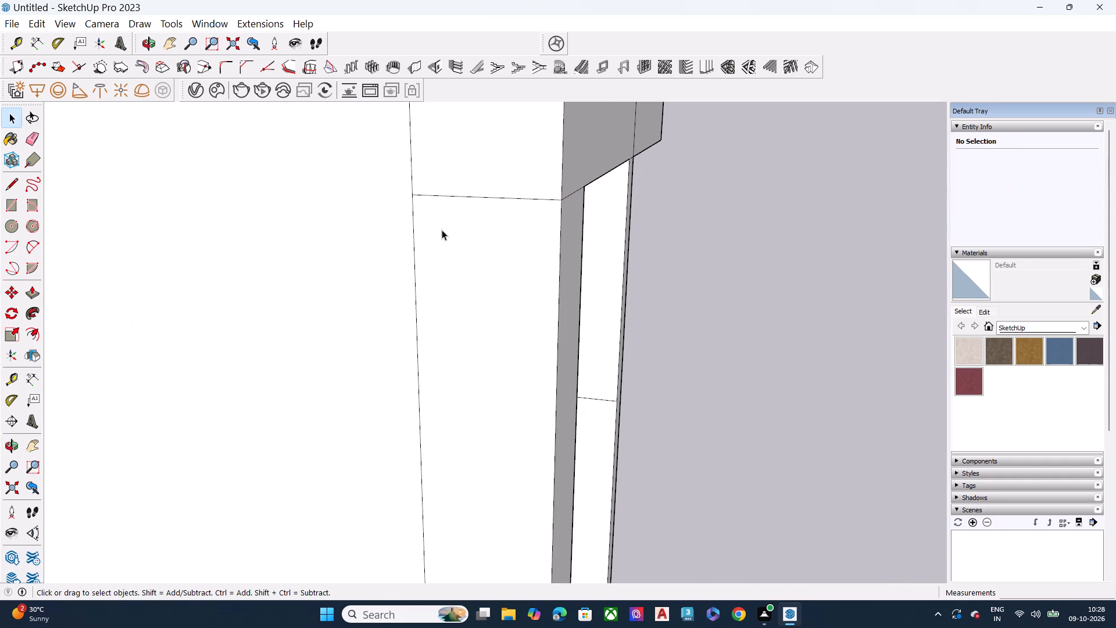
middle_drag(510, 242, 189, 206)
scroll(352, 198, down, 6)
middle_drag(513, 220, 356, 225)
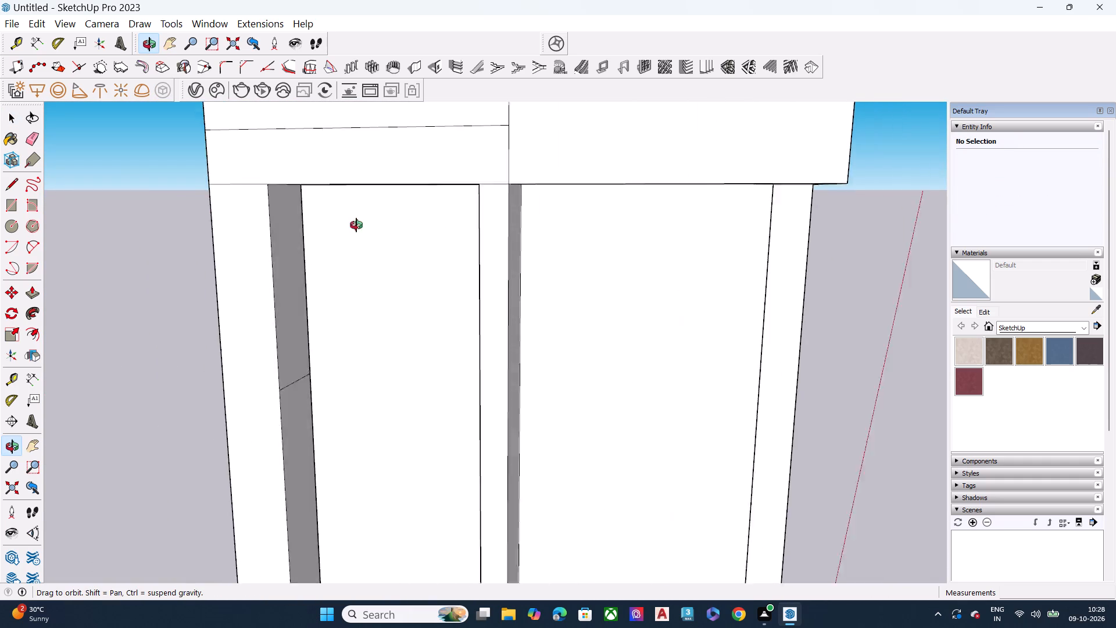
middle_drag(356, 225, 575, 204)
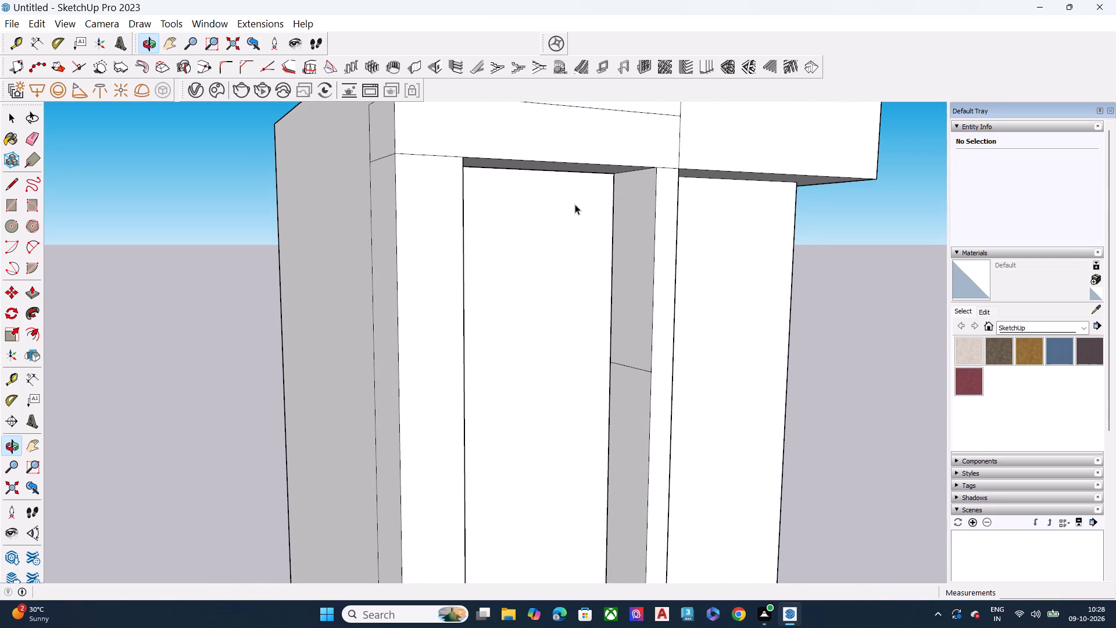
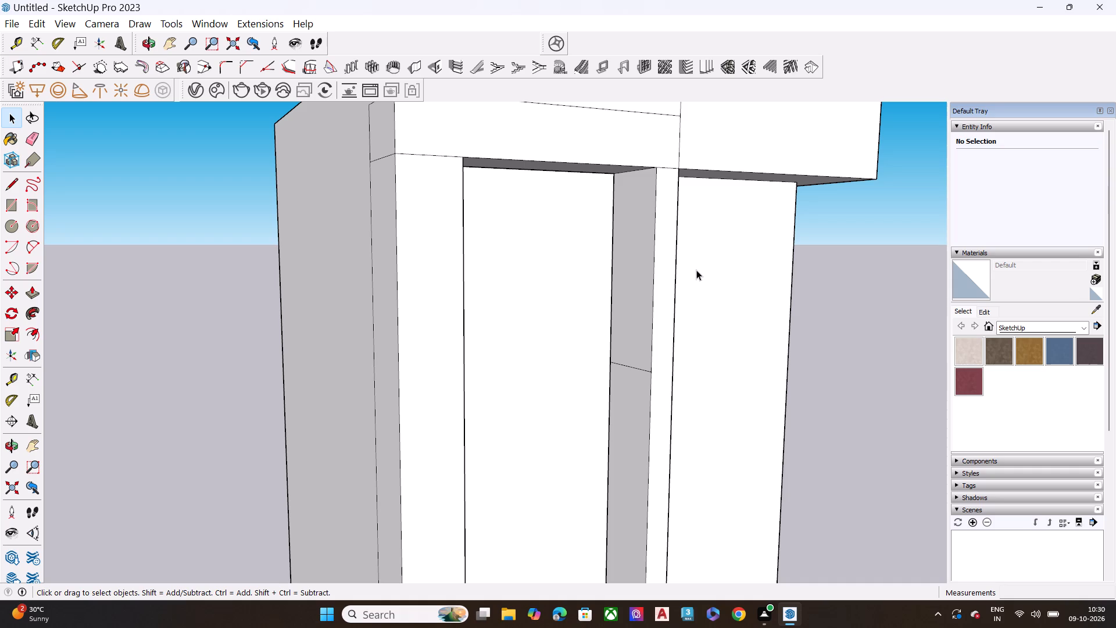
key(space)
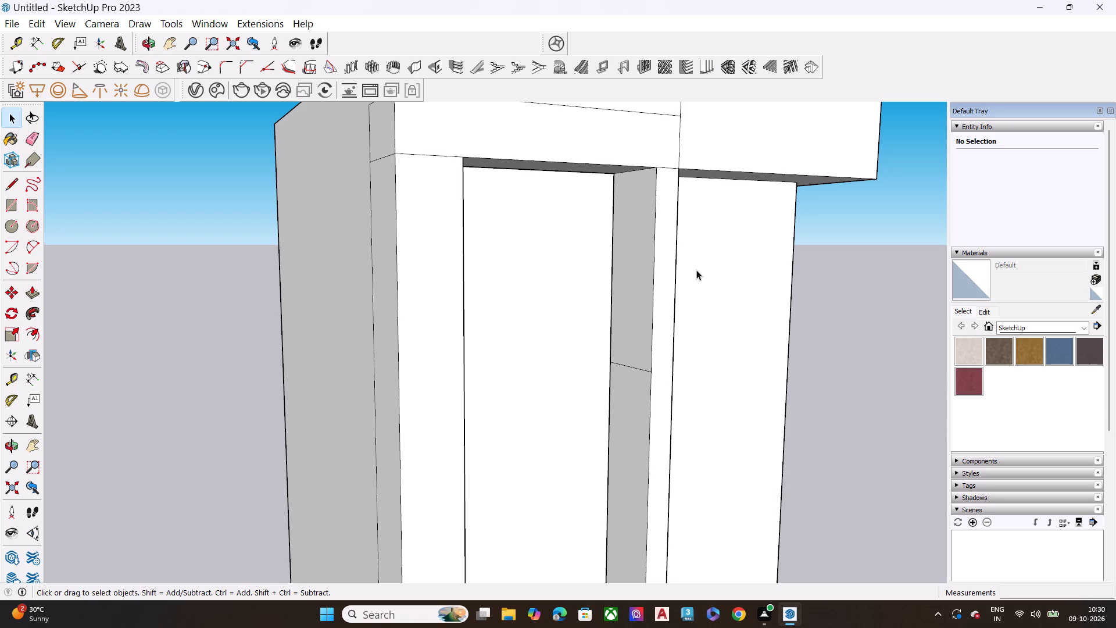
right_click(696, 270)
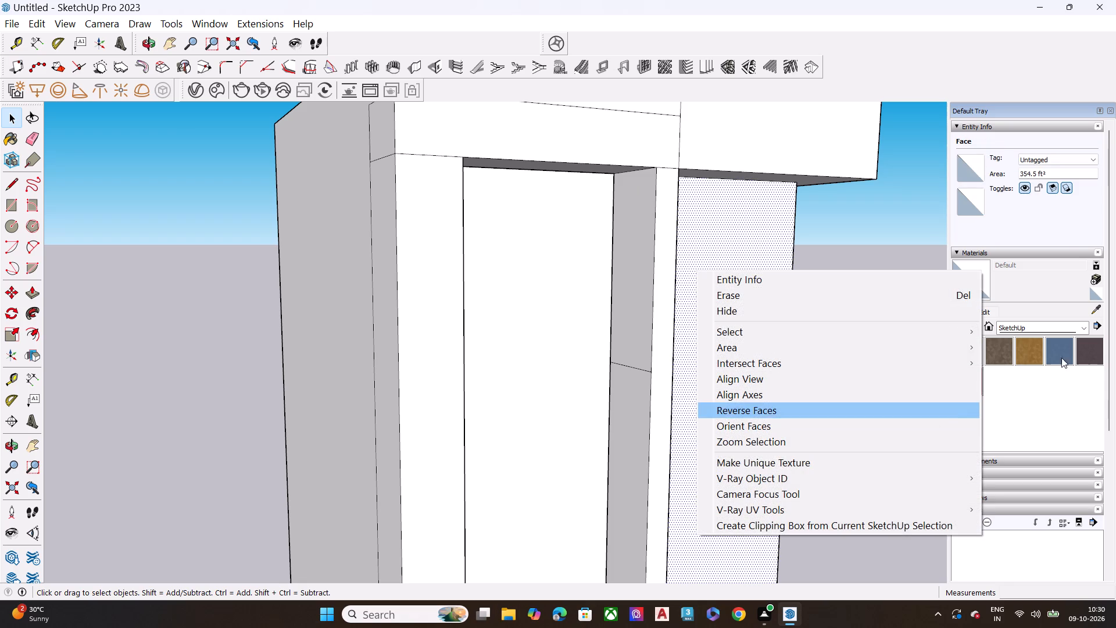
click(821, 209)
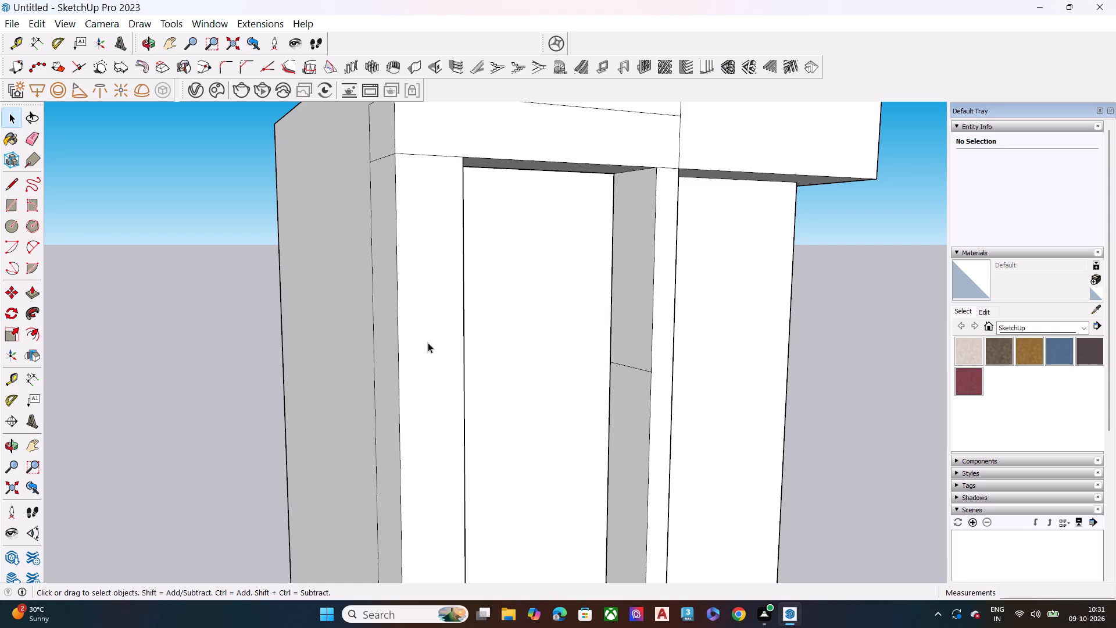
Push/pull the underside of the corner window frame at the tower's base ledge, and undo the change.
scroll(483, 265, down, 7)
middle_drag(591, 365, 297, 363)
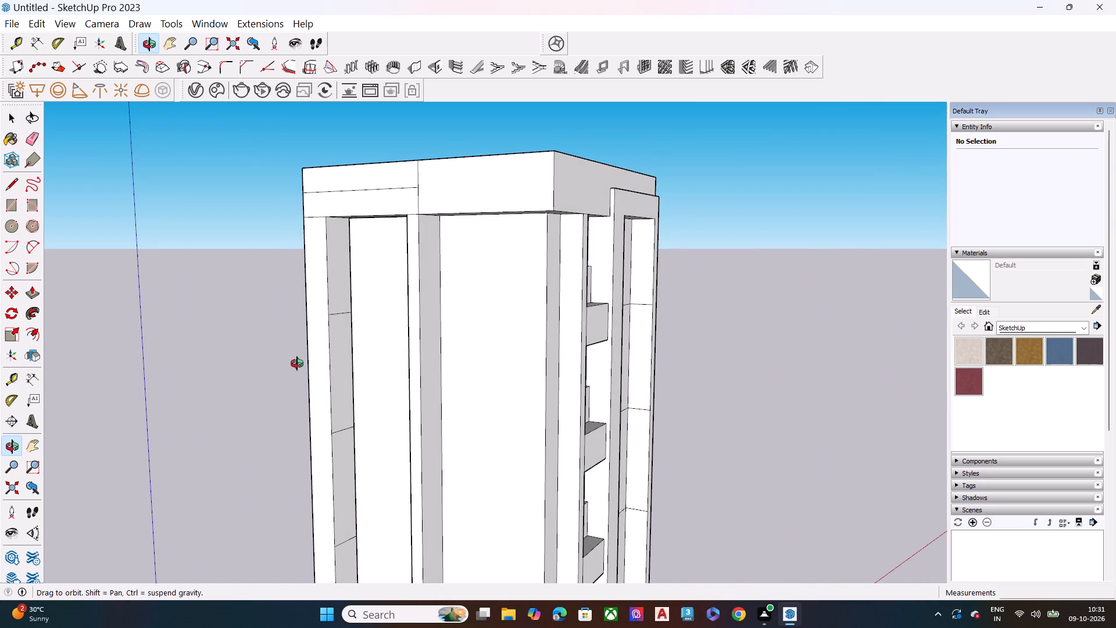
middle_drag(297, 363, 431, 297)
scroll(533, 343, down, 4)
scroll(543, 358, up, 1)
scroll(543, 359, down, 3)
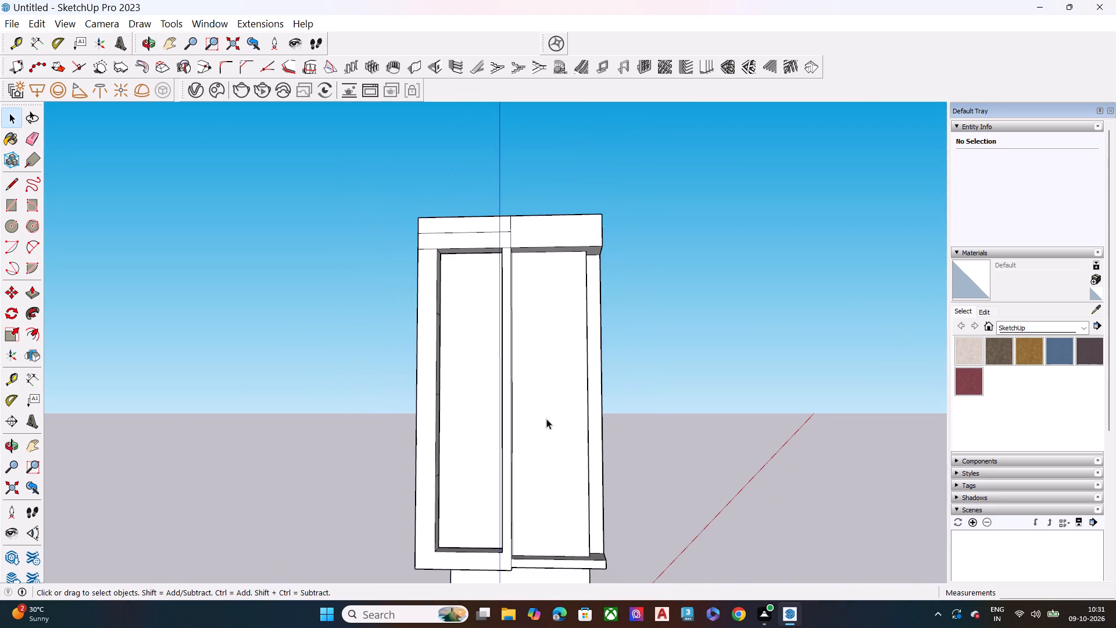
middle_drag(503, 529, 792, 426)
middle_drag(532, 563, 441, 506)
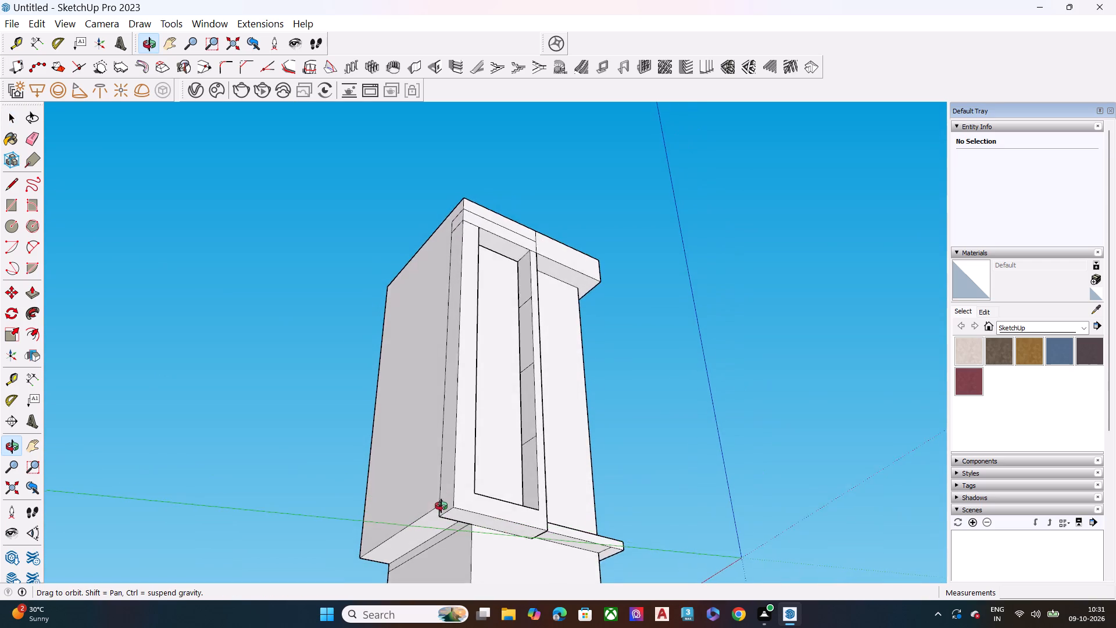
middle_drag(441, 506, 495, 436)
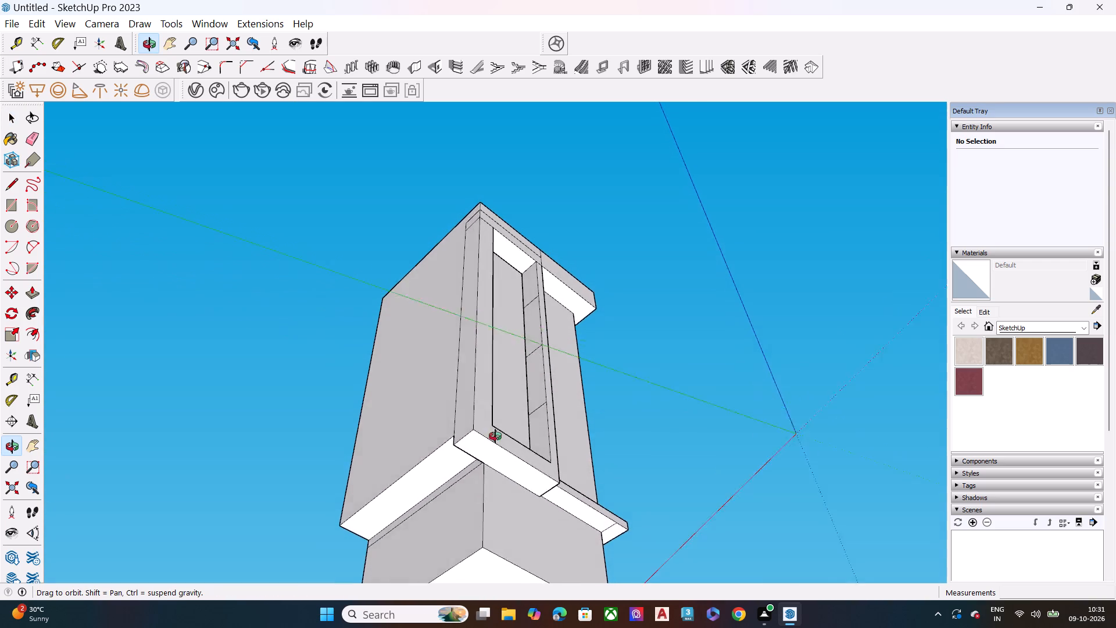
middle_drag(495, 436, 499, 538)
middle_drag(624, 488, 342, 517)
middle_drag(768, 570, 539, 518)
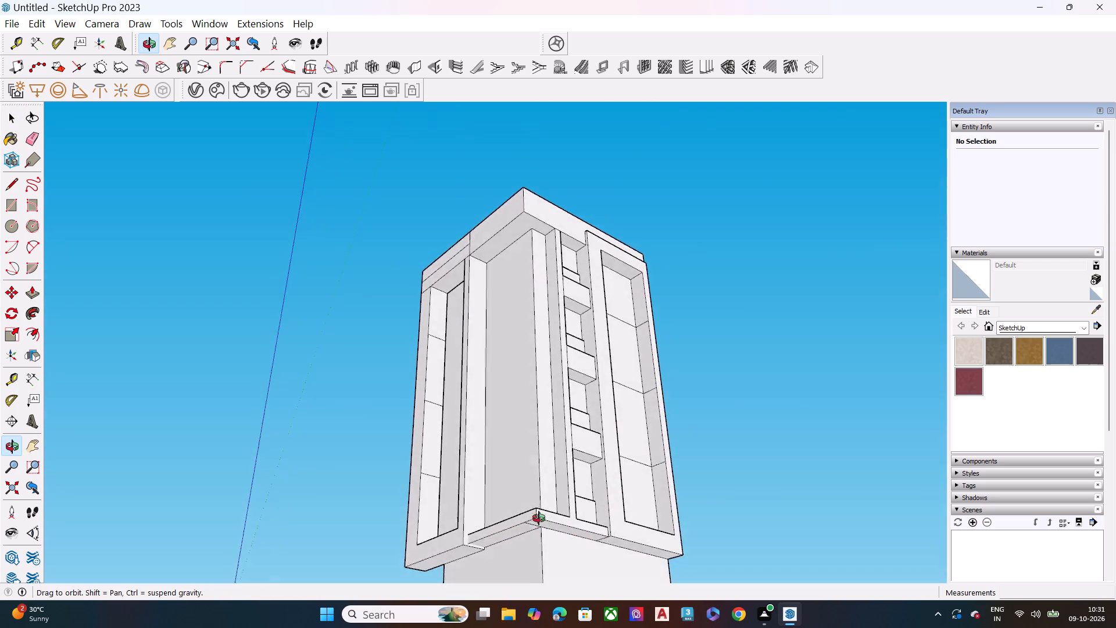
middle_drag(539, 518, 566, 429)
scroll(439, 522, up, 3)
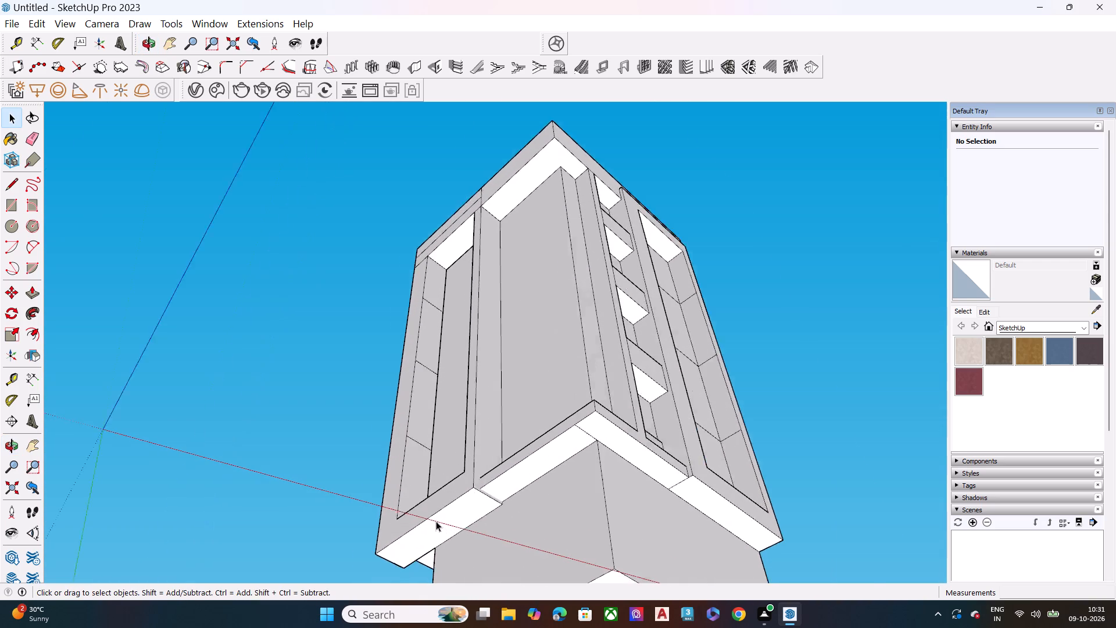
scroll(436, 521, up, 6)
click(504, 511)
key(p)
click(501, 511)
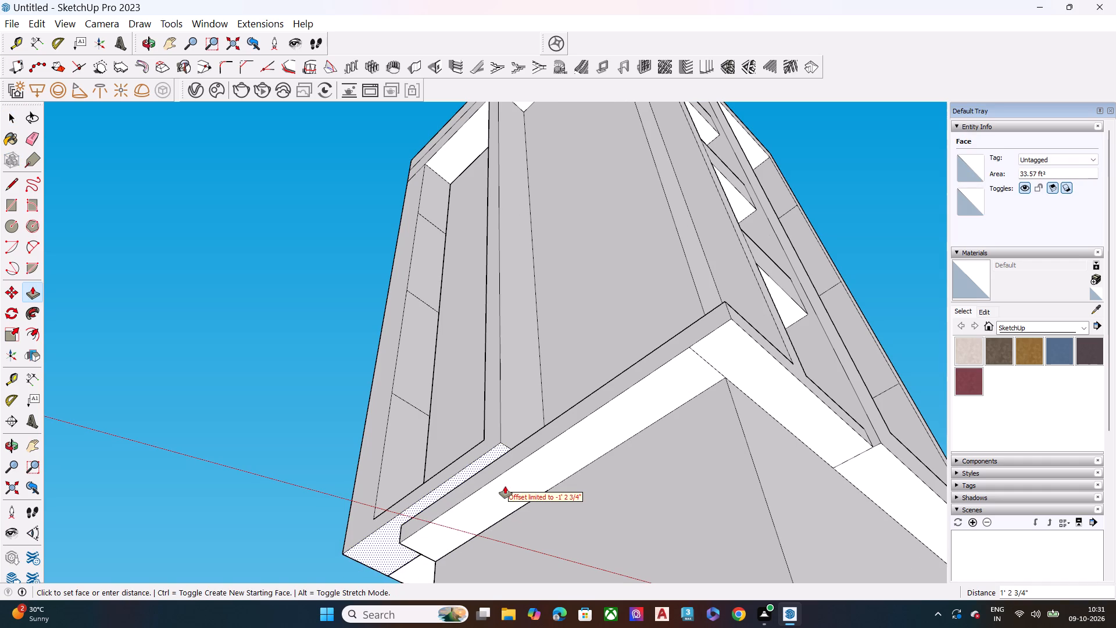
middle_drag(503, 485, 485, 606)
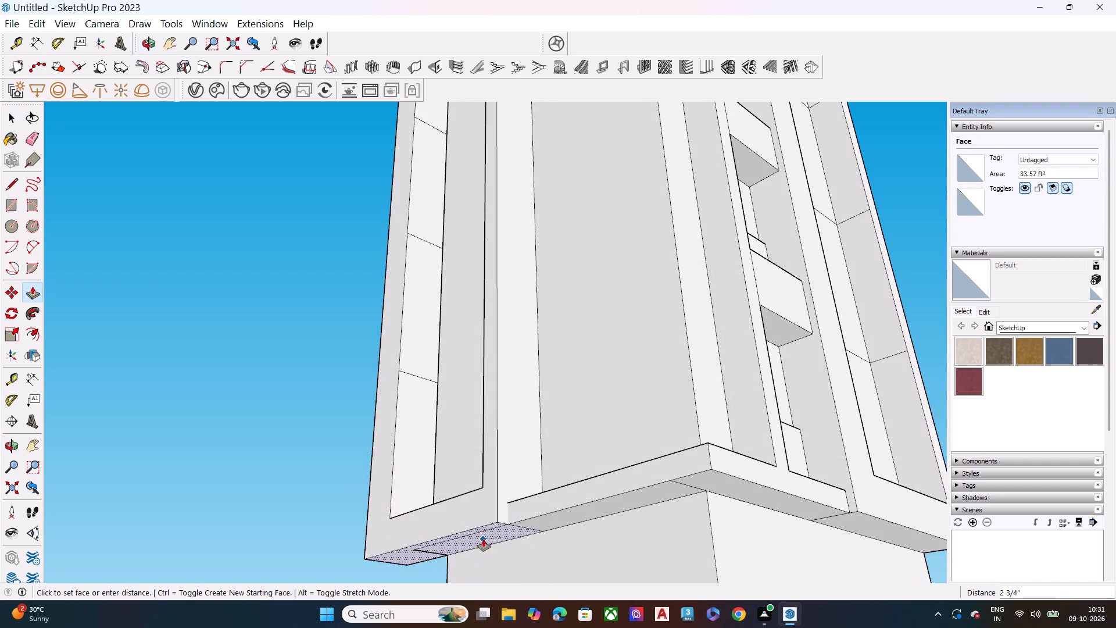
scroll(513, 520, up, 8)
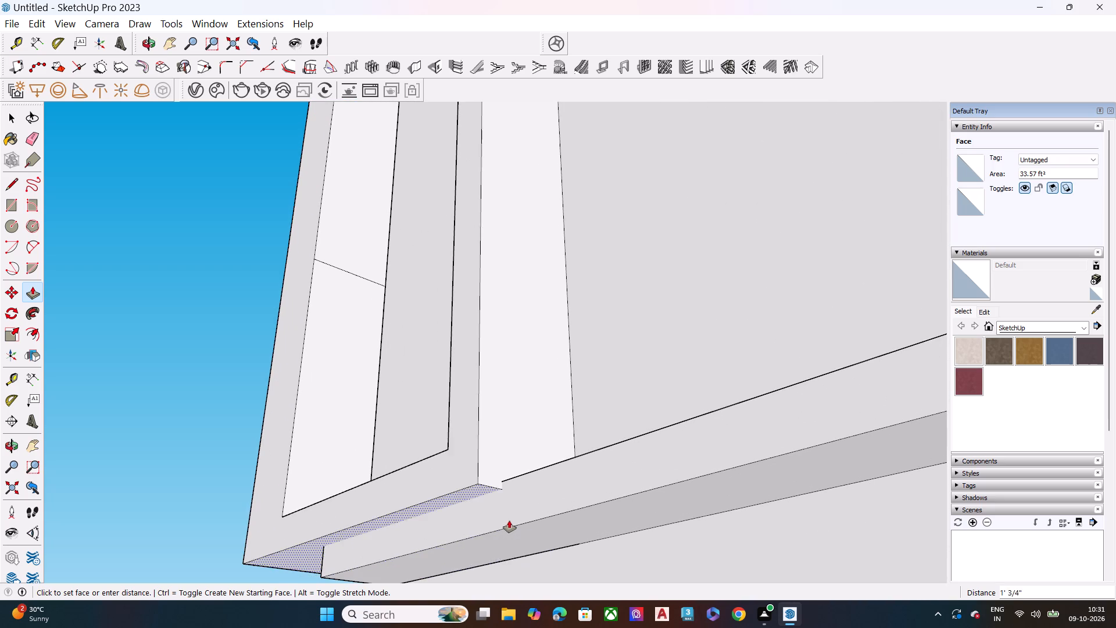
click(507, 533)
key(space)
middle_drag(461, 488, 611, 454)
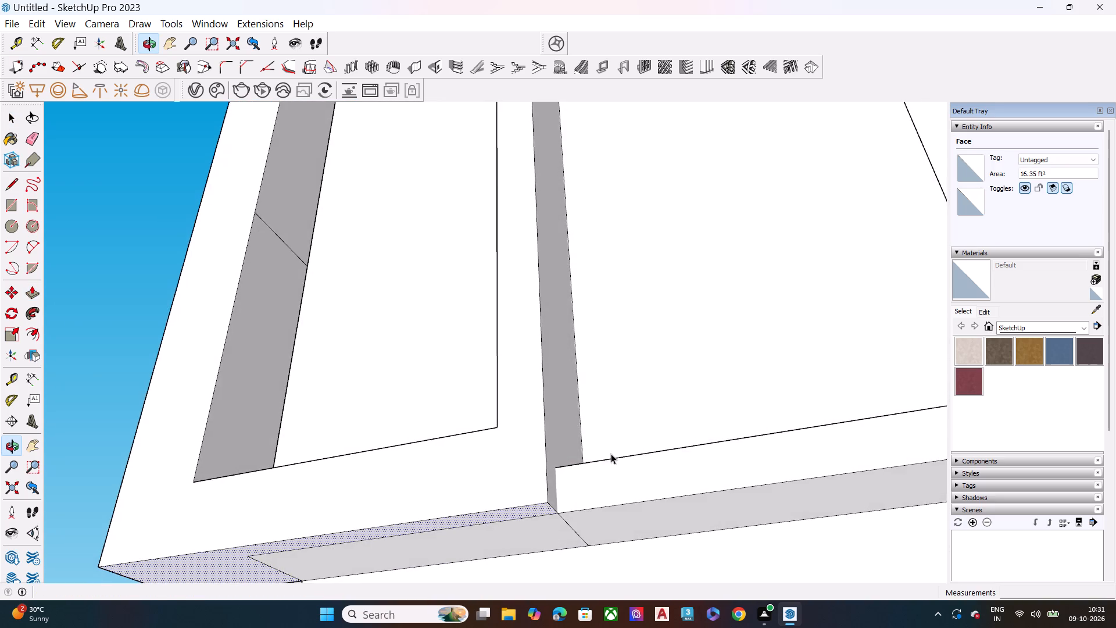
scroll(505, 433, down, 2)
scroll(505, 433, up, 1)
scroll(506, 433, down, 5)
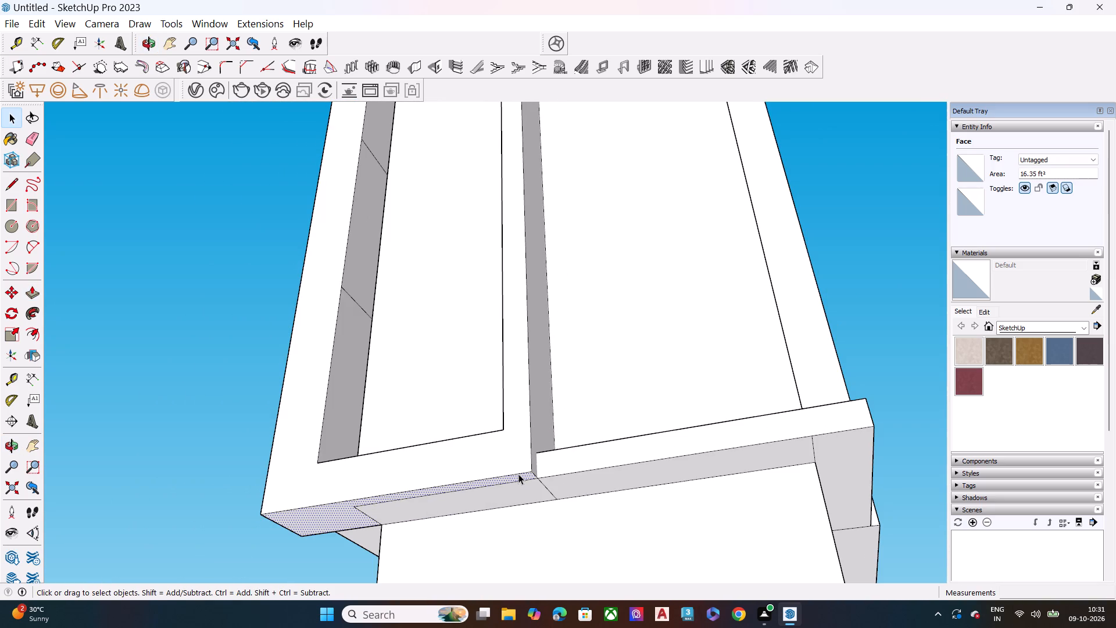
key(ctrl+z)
Push/pull the corner window frame's underside up to the top edge of the base ledge.
click(495, 495)
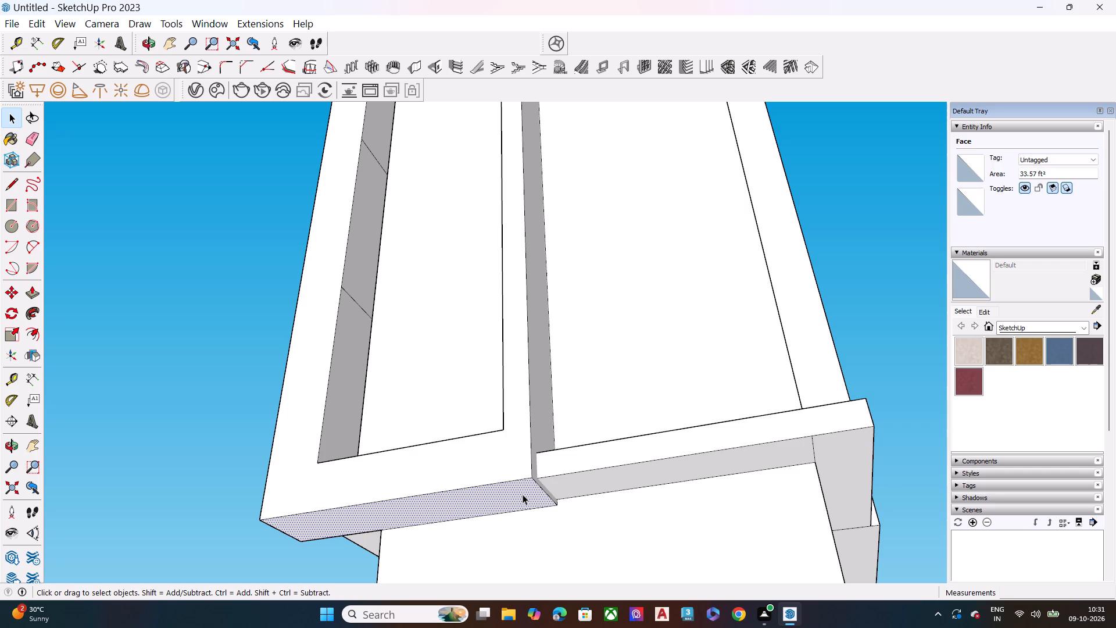
key(p)
click(523, 495)
click(538, 438)
key(space)
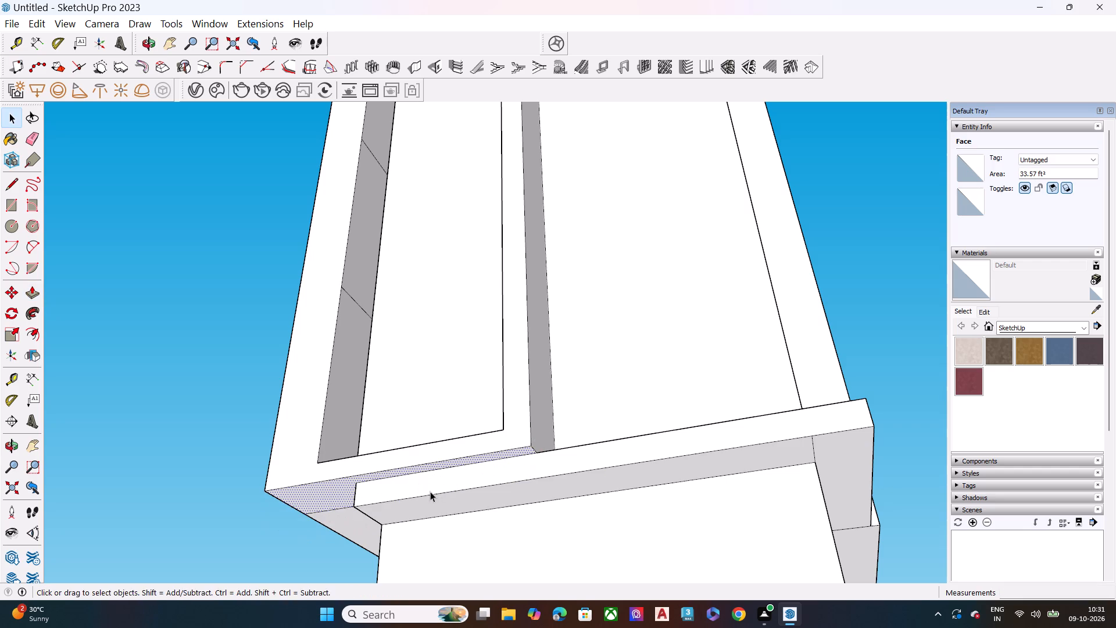
Push/pull the exposed end face of the base ledge back beneath the window frame until it meets the frame's inner side.
middle_drag(430, 491, 957, 577)
scroll(503, 520, up, 4)
click(510, 494)
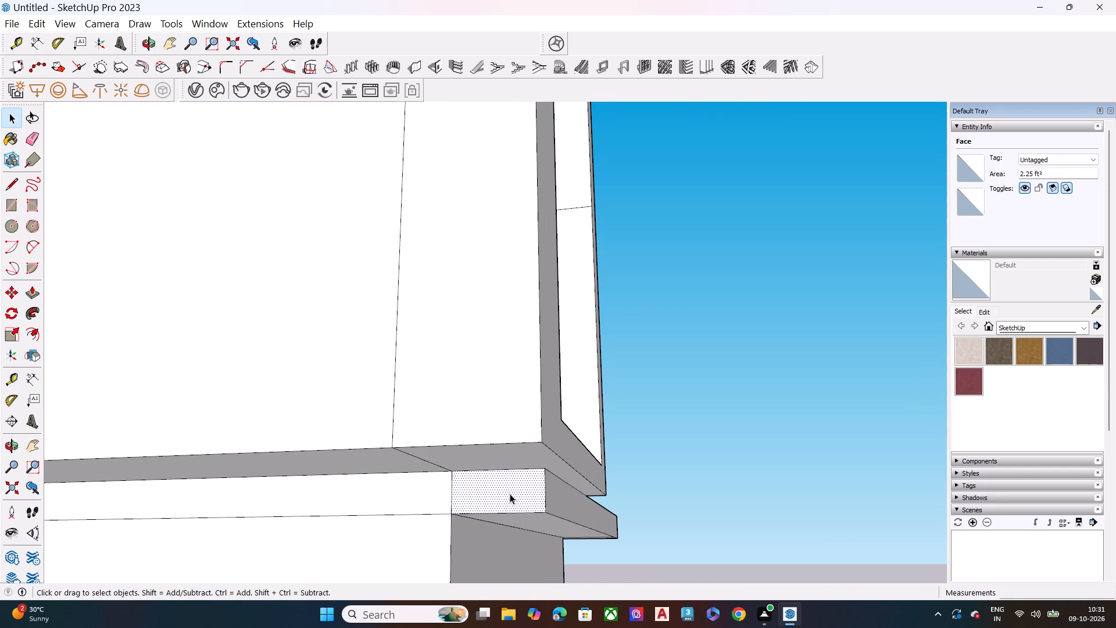
key(p)
click(510, 494)
middle_drag(614, 495, 443, 522)
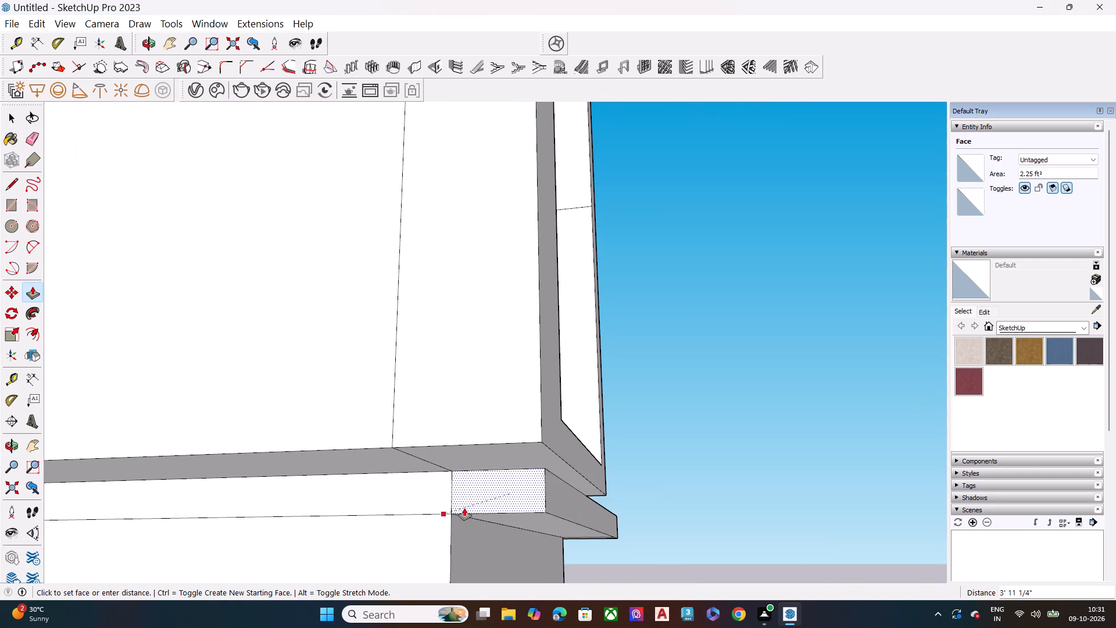
middle_drag(633, 492, 113, 483)
scroll(113, 483, up, 1)
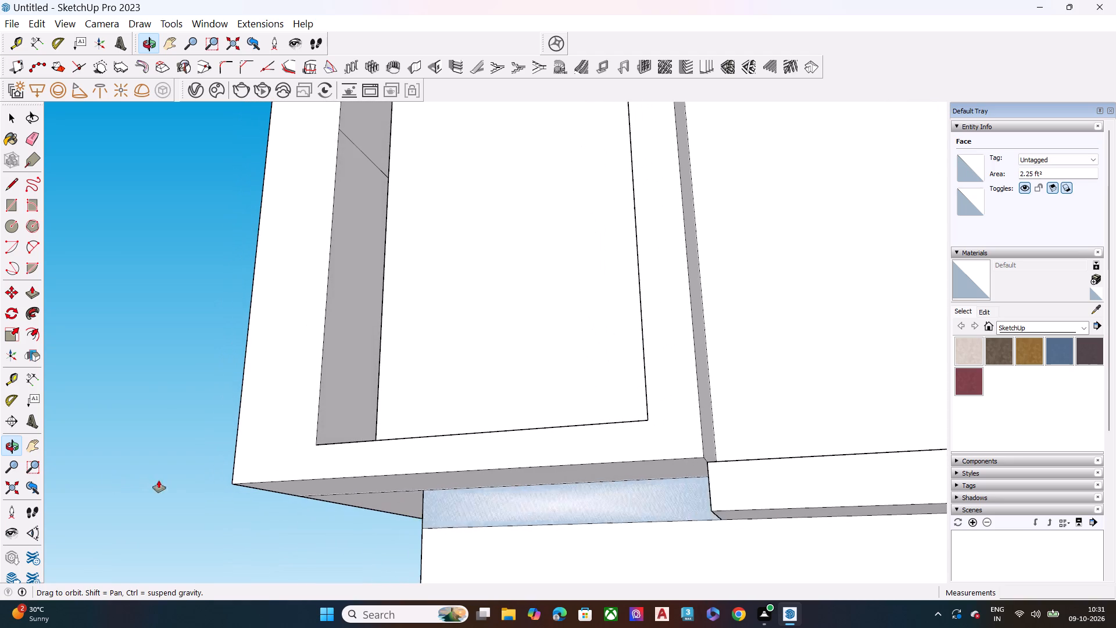
click(729, 456)
key(space)
Push/pull the window frame's underside down 1' to the bottom edge of the base ledge.
click(625, 477)
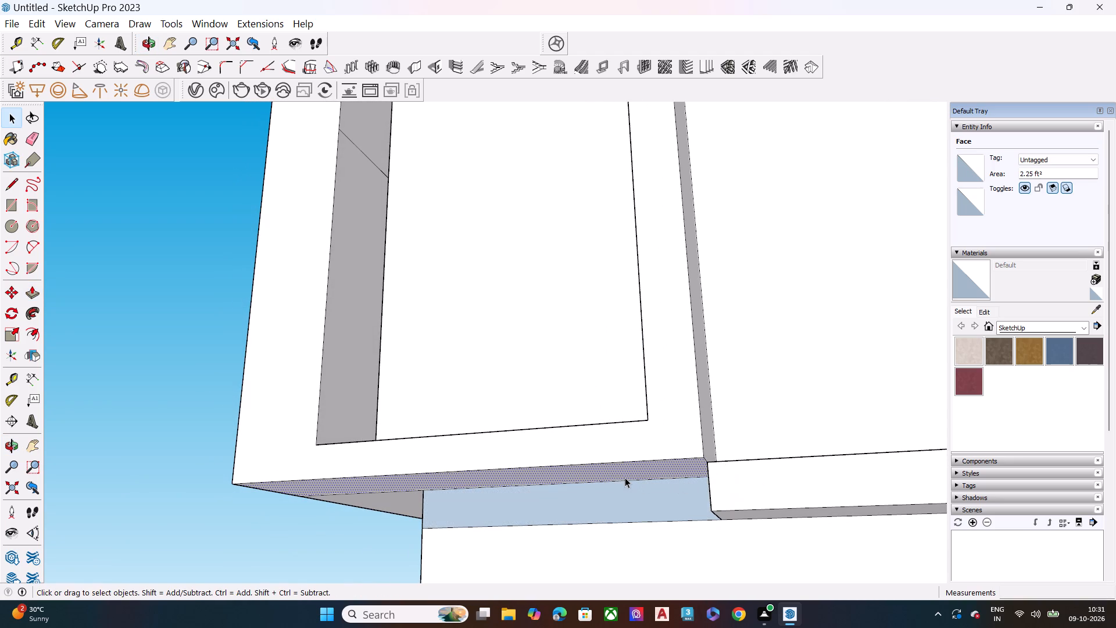
key(p)
click(625, 477)
click(710, 508)
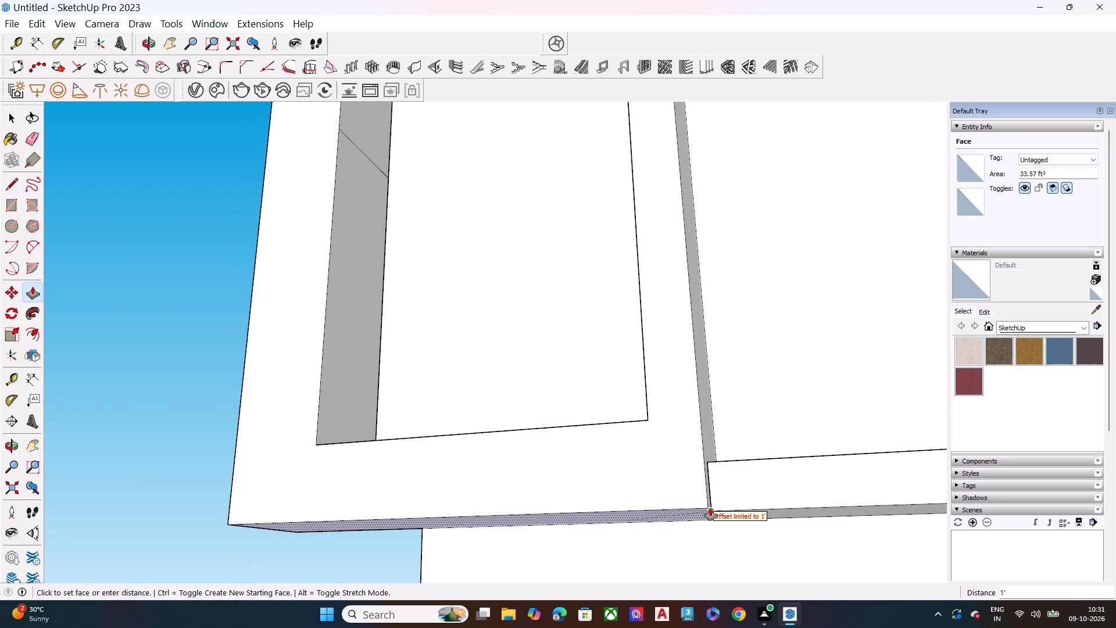
key(space)
middle_drag(576, 499, 513, 600)
key(space)
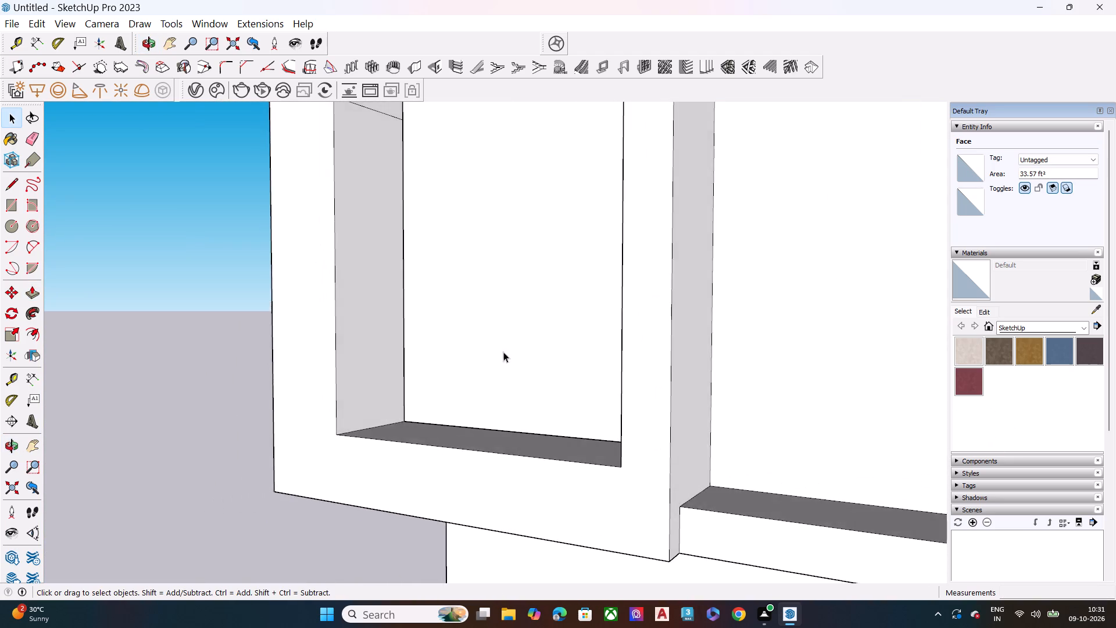
Push/pull the base block's face below the plain tower side outward to the window frame's lower corner.
scroll(513, 352, down, 8)
scroll(564, 362, up, 1)
scroll(572, 362, down, 8)
middle_drag(697, 376, 477, 423)
scroll(550, 384, down, 4)
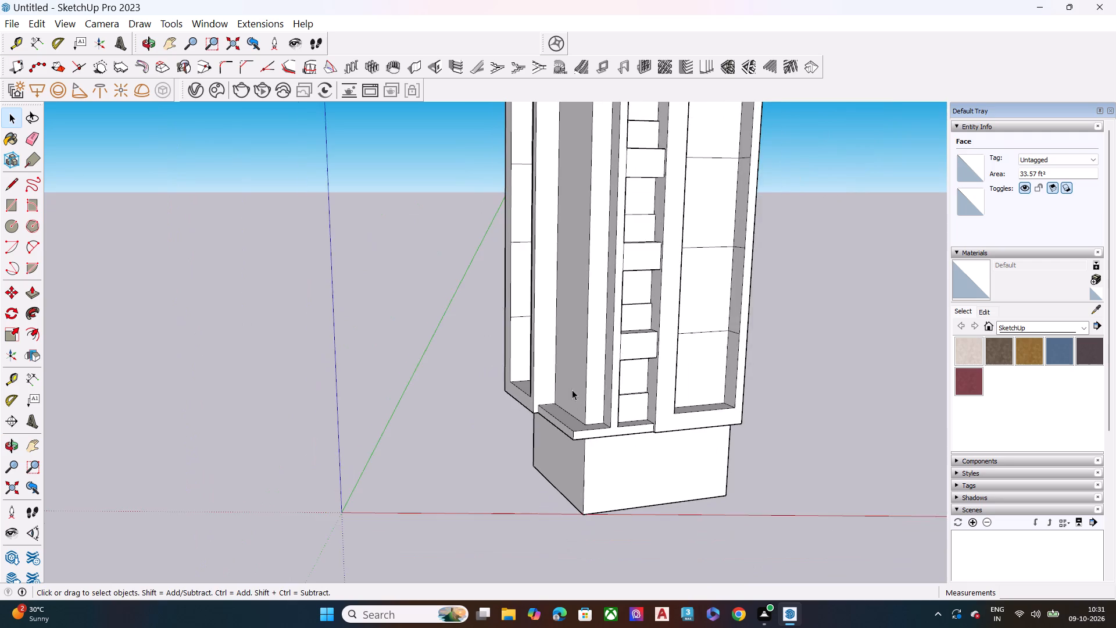
scroll(572, 390, down, 1)
middle_drag(549, 424, 620, 376)
scroll(517, 376, up, 8)
middle_drag(496, 414, 901, 413)
middle_drag(364, 418, 167, 364)
middle_drag(561, 400, 995, 405)
middle_drag(517, 454, 540, 405)
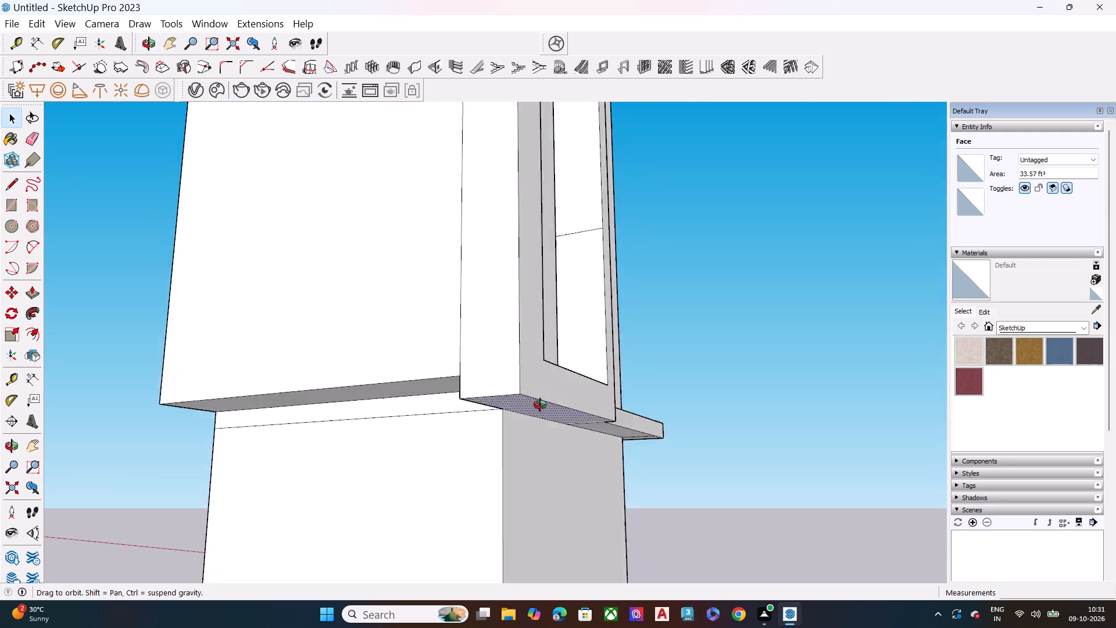
middle_drag(540, 405, 192, 461)
middle_drag(513, 398, 498, 426)
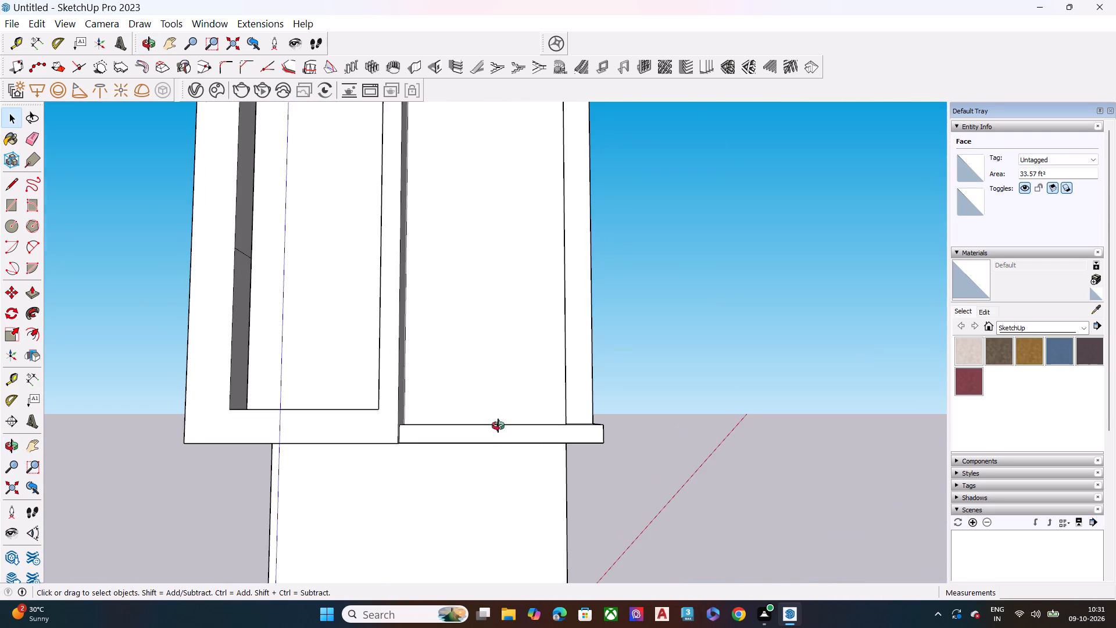
middle_drag(498, 426, 452, 495)
middle_drag(549, 434, 969, 320)
scroll(407, 433, up, 1)
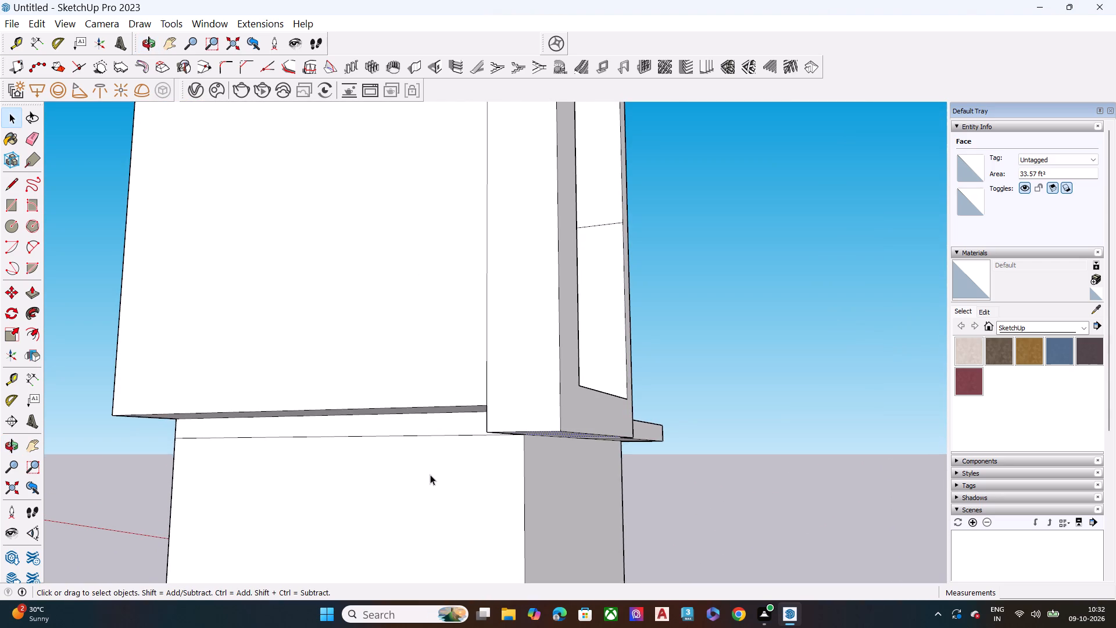
click(431, 482)
middle_drag(433, 458, 462, 437)
ctrl+click(466, 404)
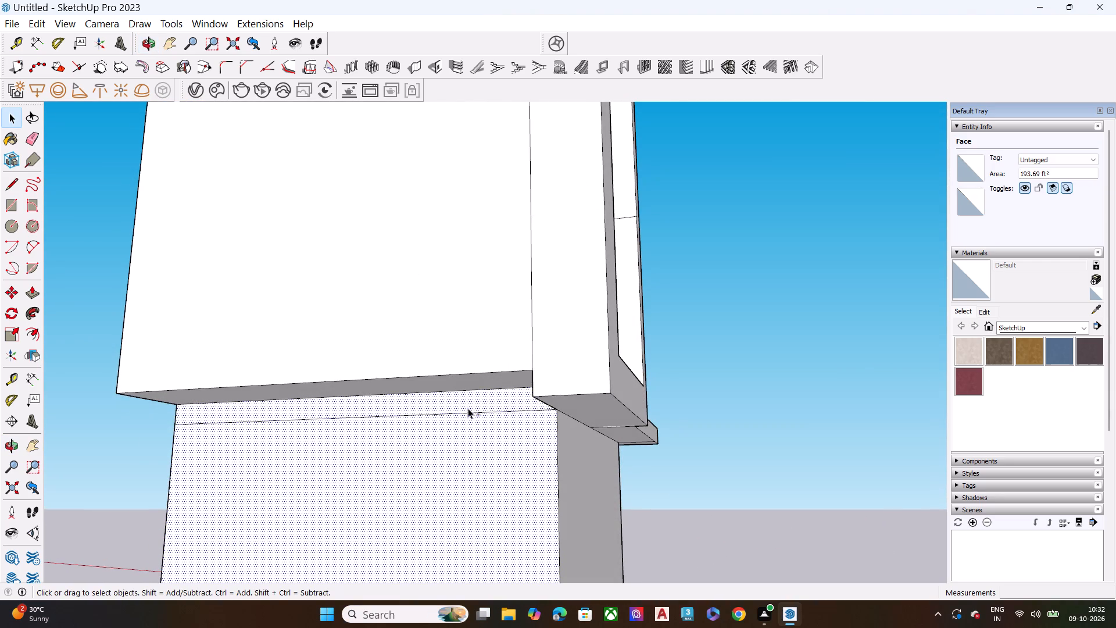
key(p)
click(467, 430)
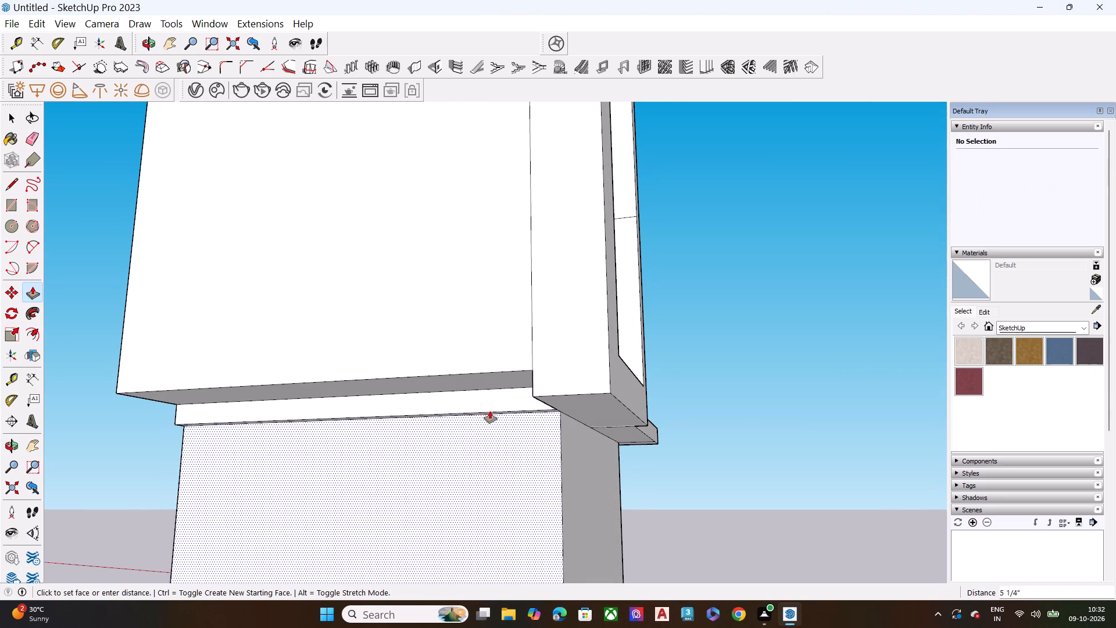
click(536, 394)
key(space)
Push/pull the recessed strip between the plain tower side and the base block outward to the window frame's lower corner.
middle_drag(464, 400, 488, 431)
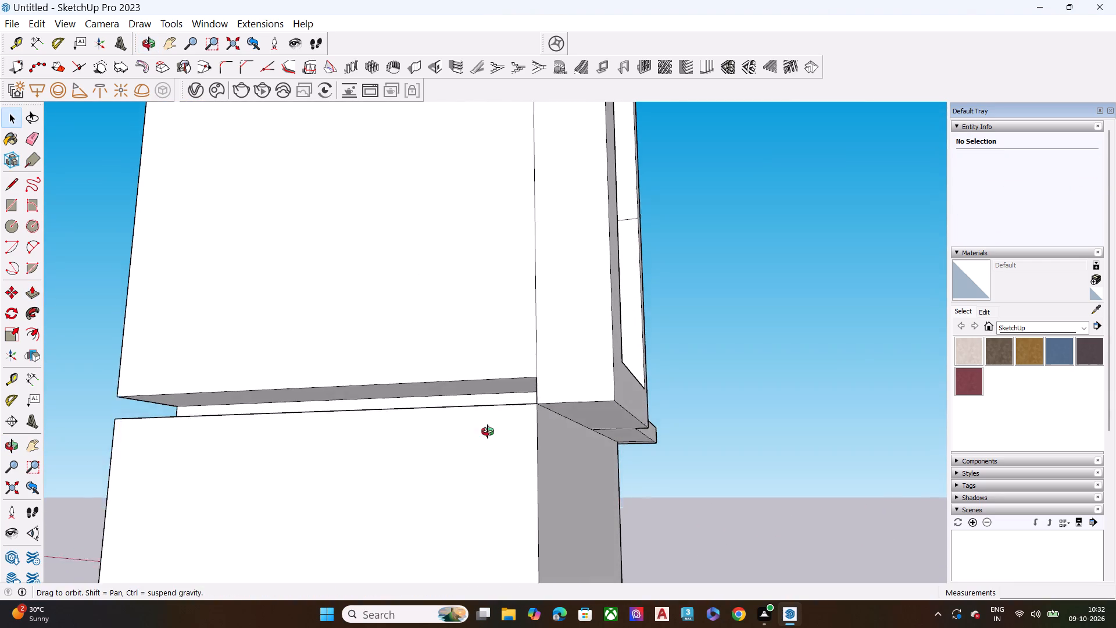
middle_drag(488, 431, 545, 515)
middle_drag(531, 509, 362, 473)
scroll(369, 479, up, 6)
middle_drag(401, 470, 417, 456)
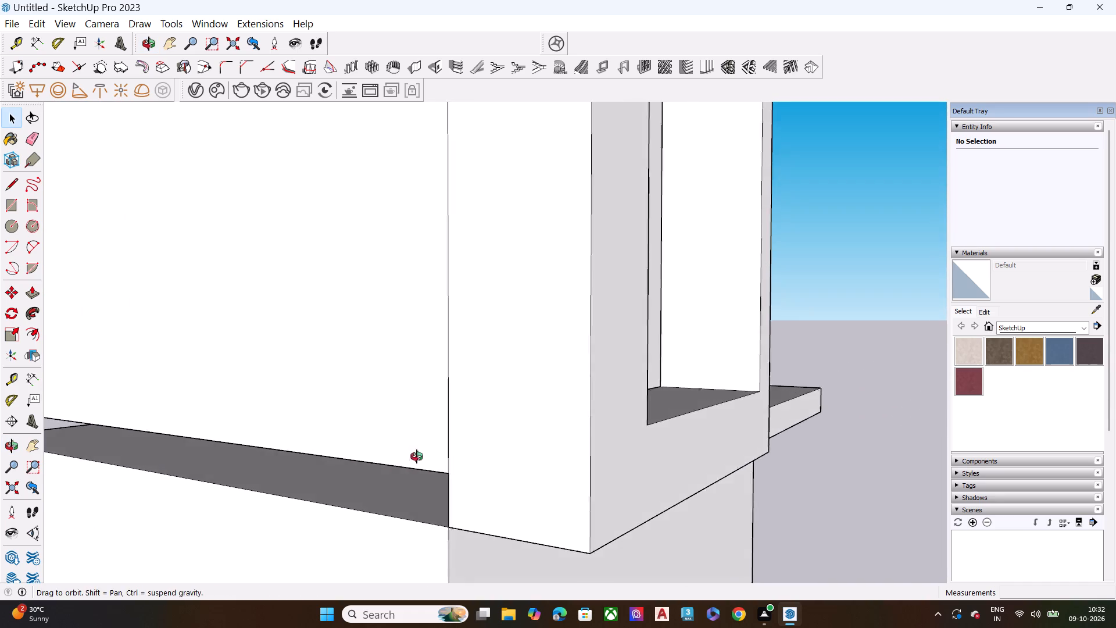
middle_drag(417, 456, 447, 432)
click(439, 451)
key(p)
click(439, 451)
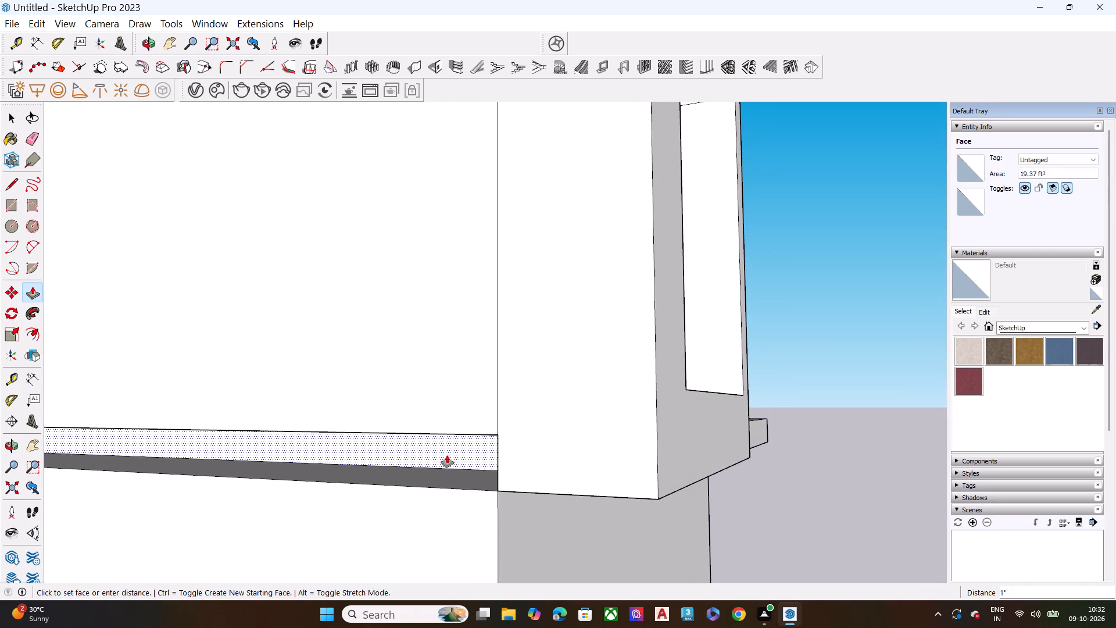
click(503, 490)
key(space)
Inspect the tower from the reworked base up to the top band at the corner.
scroll(418, 381, down, 7)
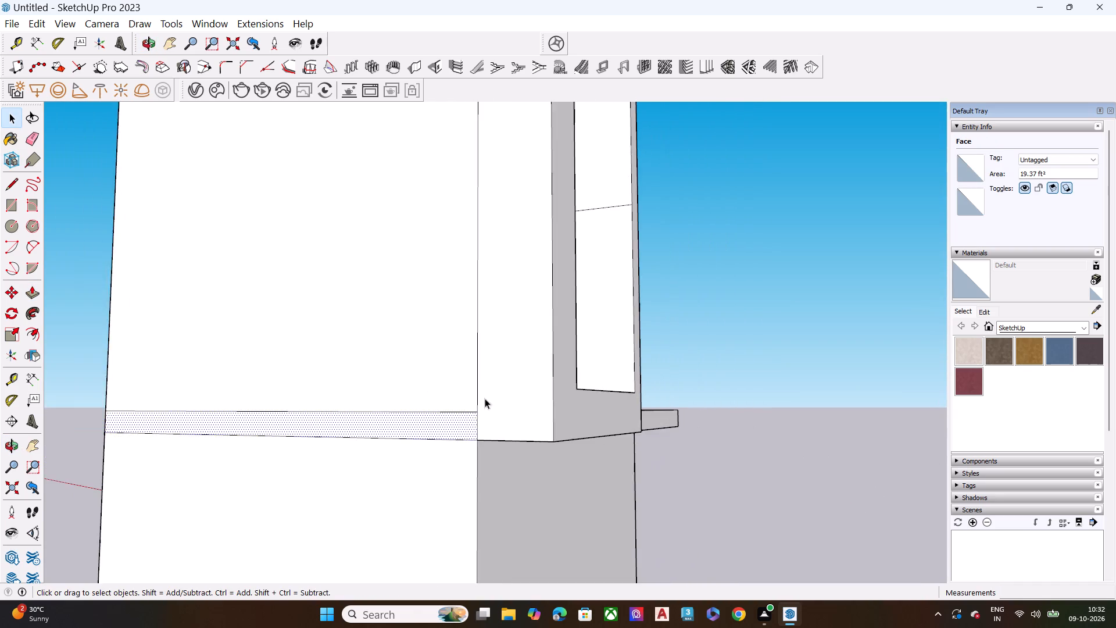
middle_drag(314, 418, 9, 431)
middle_drag(421, 442, 99, 466)
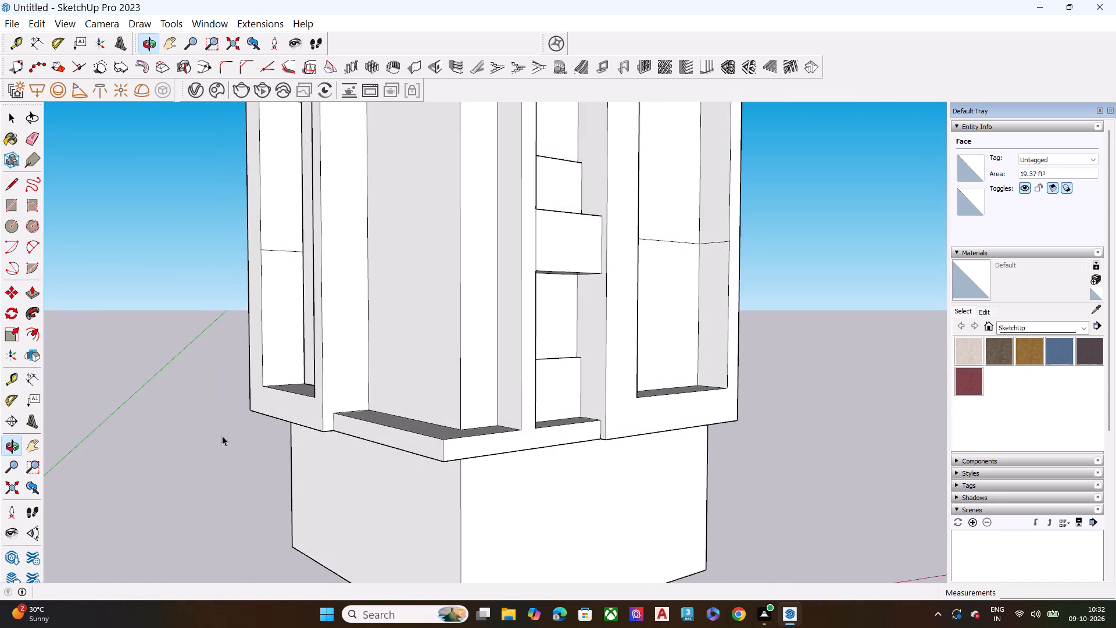
scroll(348, 399, down, 14)
key(space)
scroll(400, 286, up, 7)
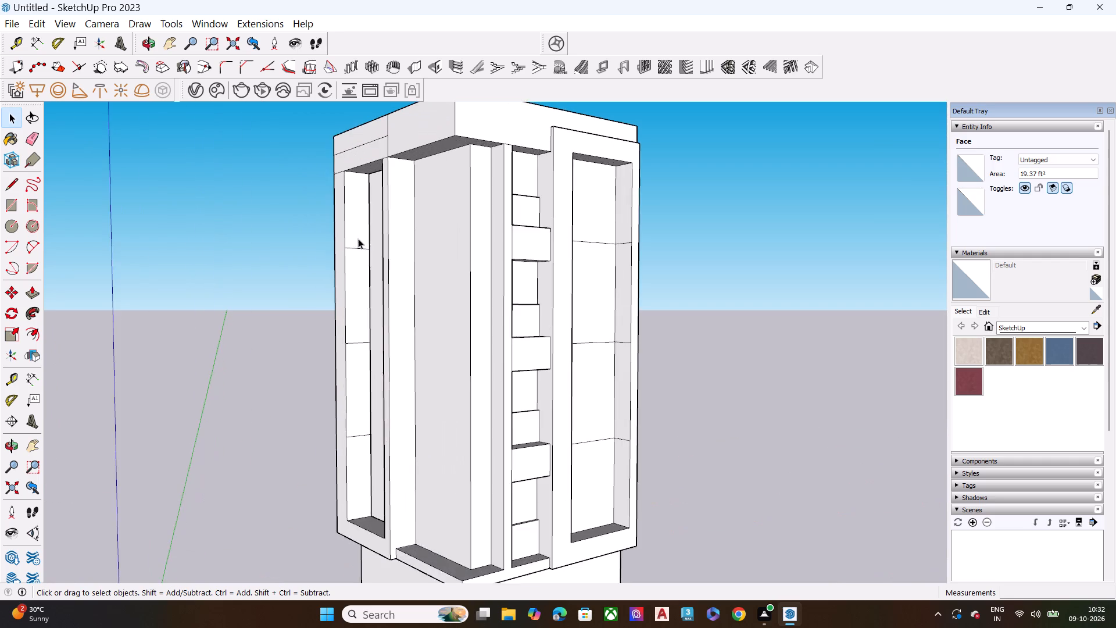
scroll(377, 269, down, 3)
scroll(404, 296, up, 1)
scroll(404, 298, down, 2)
scroll(399, 113, up, 8)
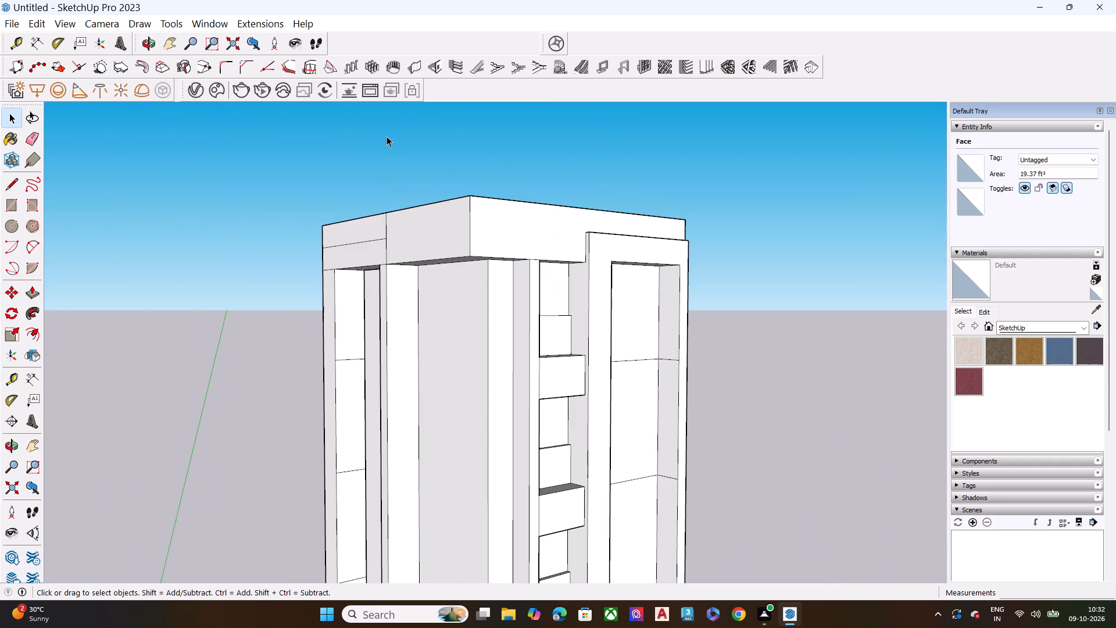
Erase the short vertical edge splitting the top band above the window frame's inner upper corner on the plain tower side.
scroll(386, 228, up, 7)
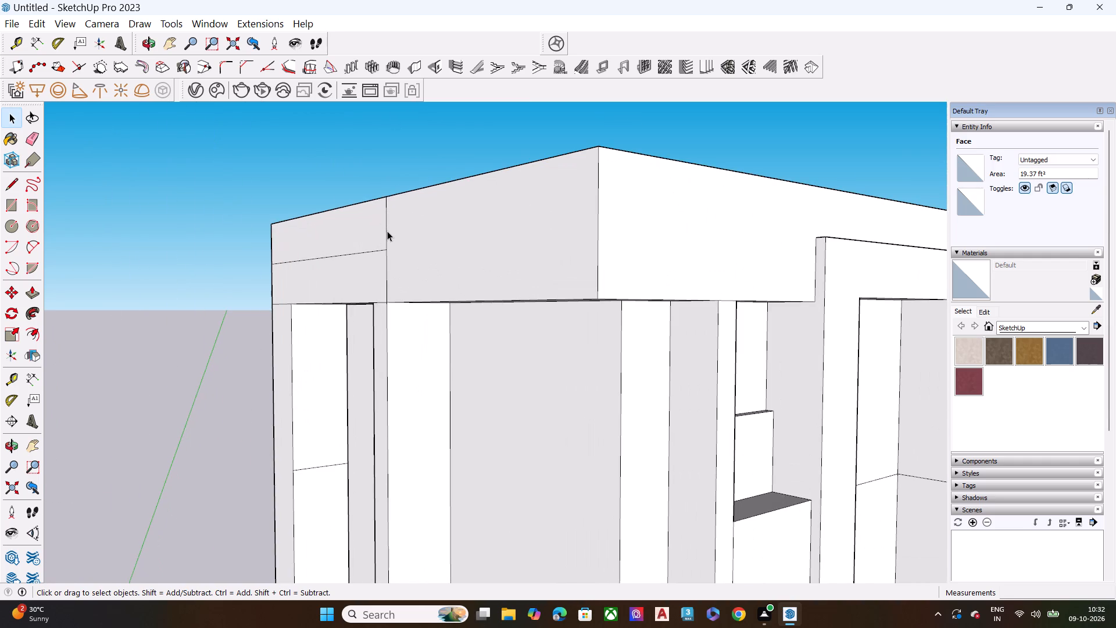
click(386, 233)
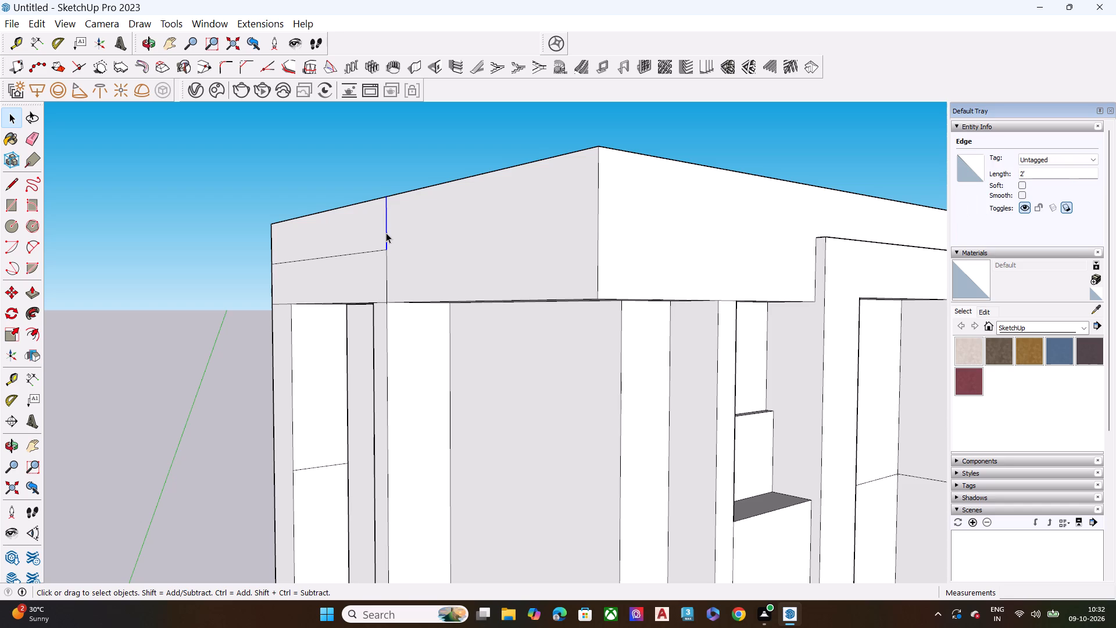
key(Delete)
Erase the two short edges separating the window frame's top strip from its side posts, merging them into one face.
click(368, 270)
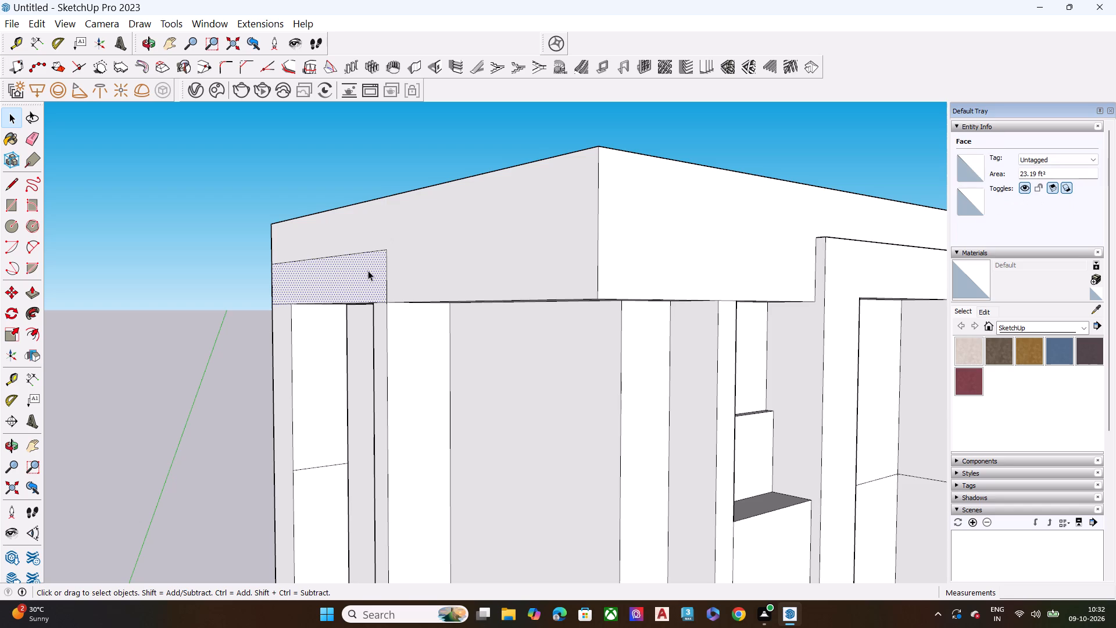
middle_drag(376, 303, 492, 326)
scroll(492, 326, up, 7)
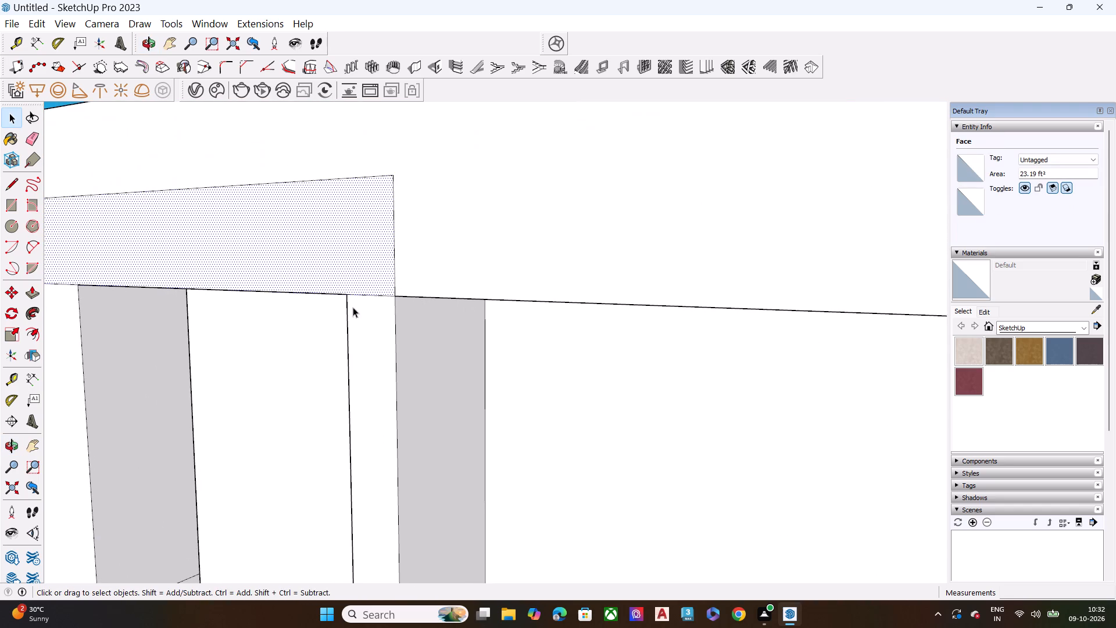
middle_drag(344, 299, 411, 257)
scroll(414, 265, up, 7)
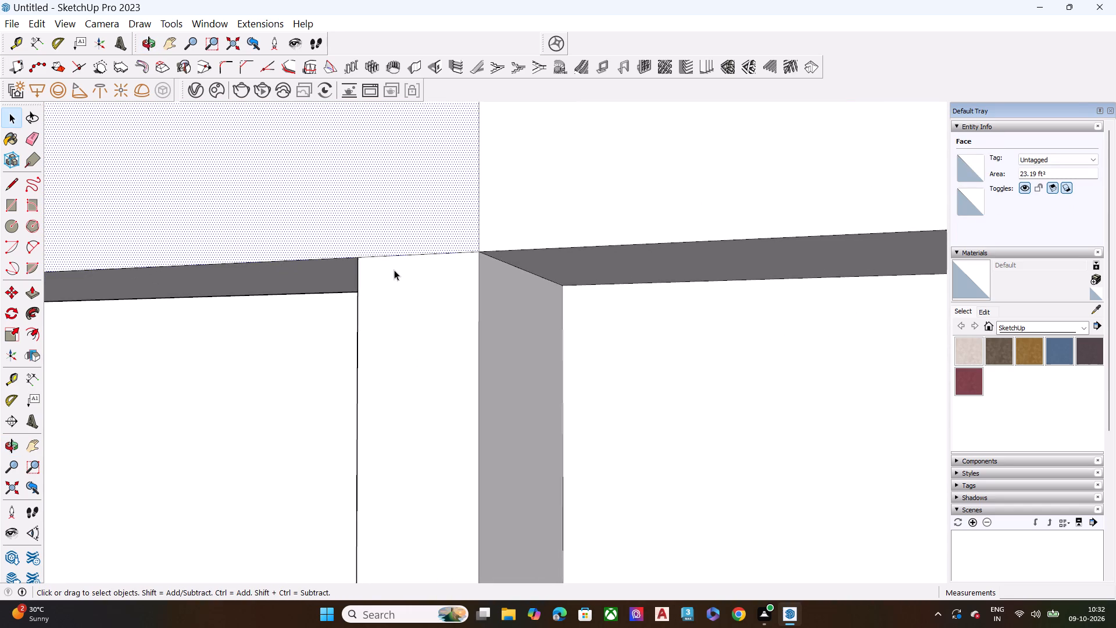
click(398, 255)
key(Delete)
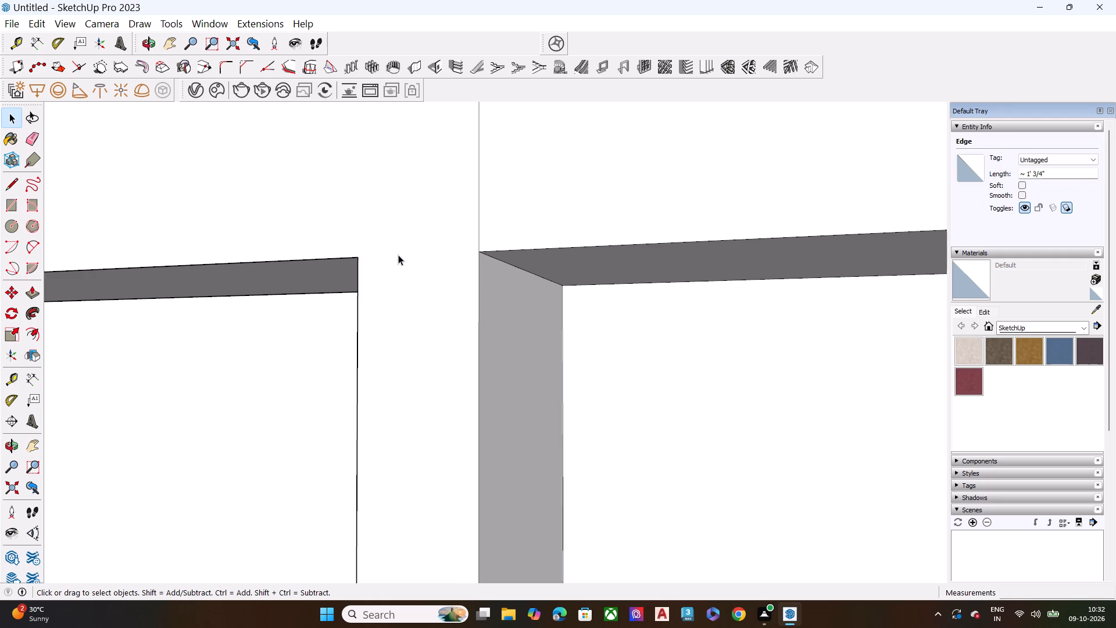
scroll(409, 255, down, 10)
scroll(501, 266, up, 1)
scroll(501, 266, down, 7)
scroll(201, 272, up, 4)
scroll(233, 272, down, 1)
scroll(237, 272, up, 3)
click(228, 272)
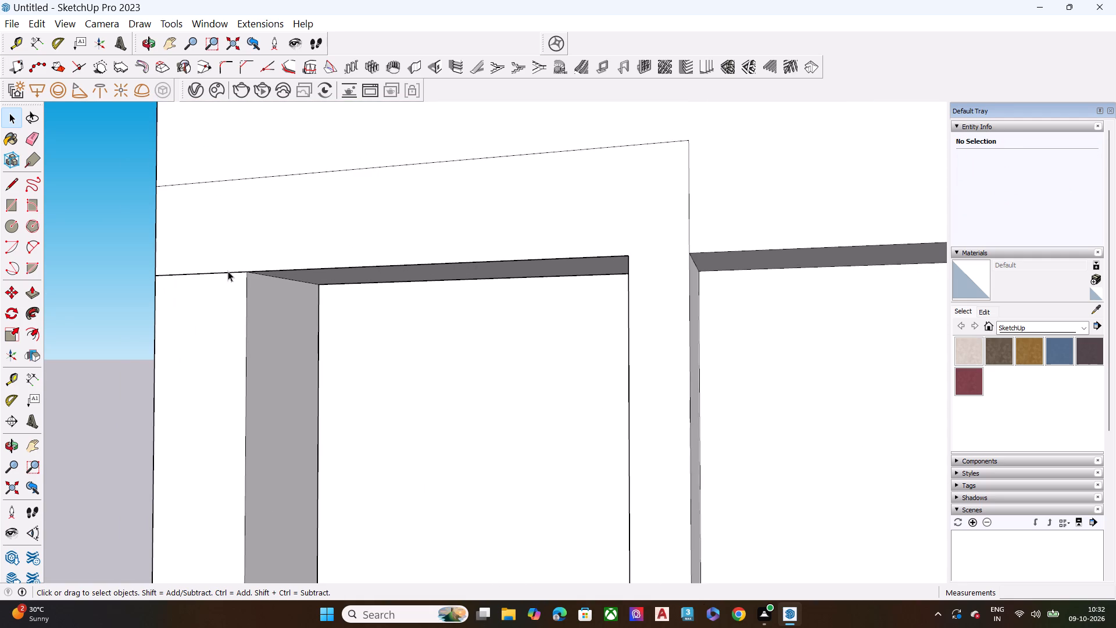
key(Delete)
Push/pull the merged window frame face outward 7" from the top band.
scroll(235, 258, down, 7)
click(378, 231)
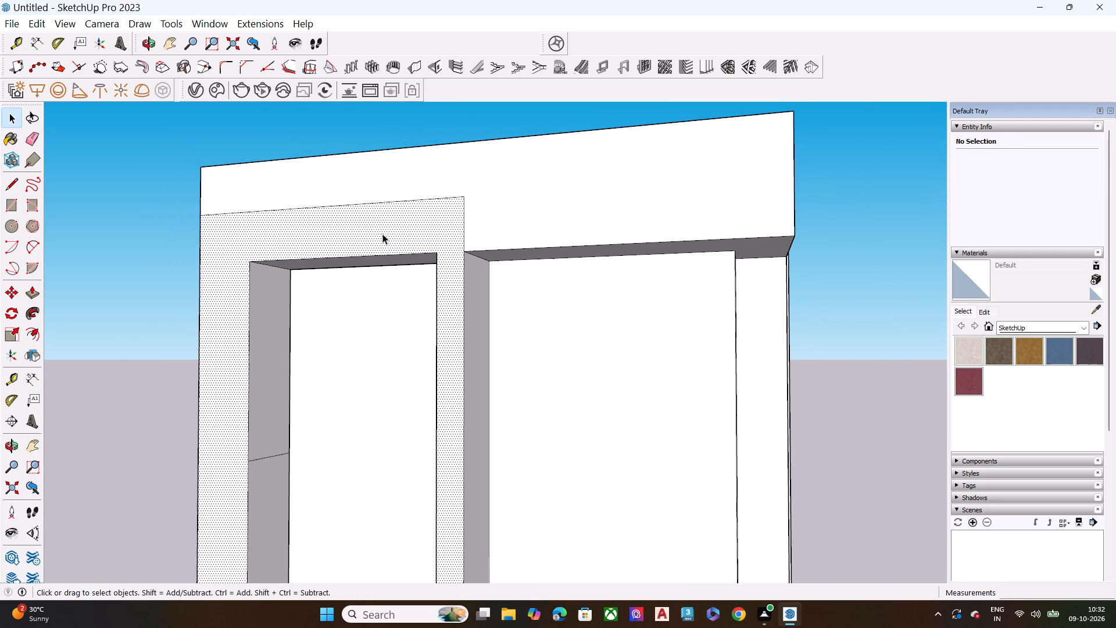
key(p)
click(381, 235)
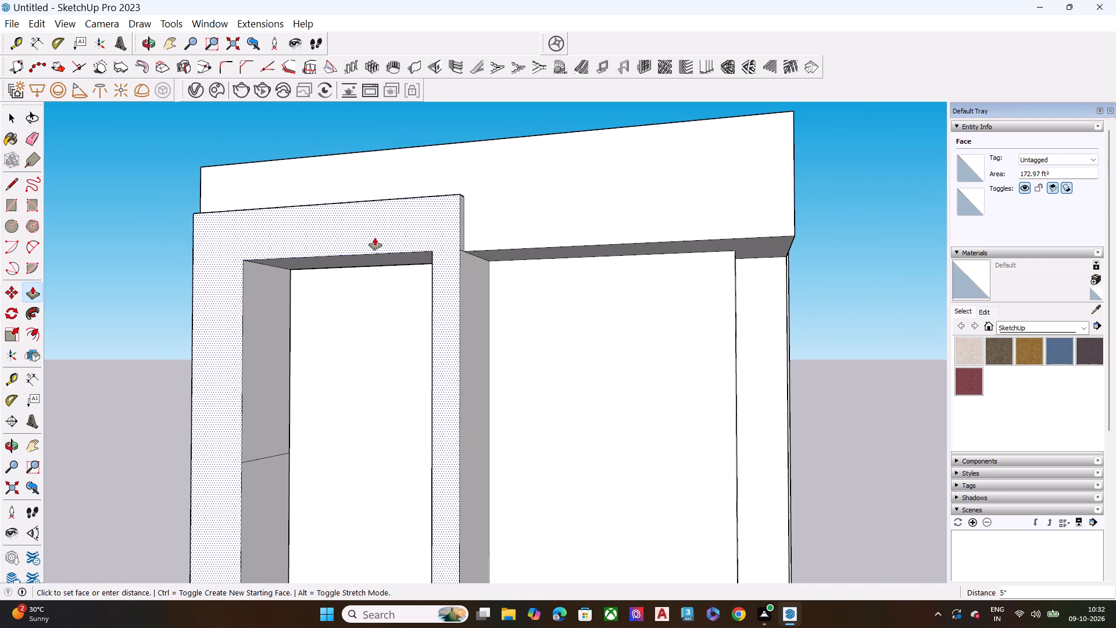
middle_drag(375, 238, 207, 337)
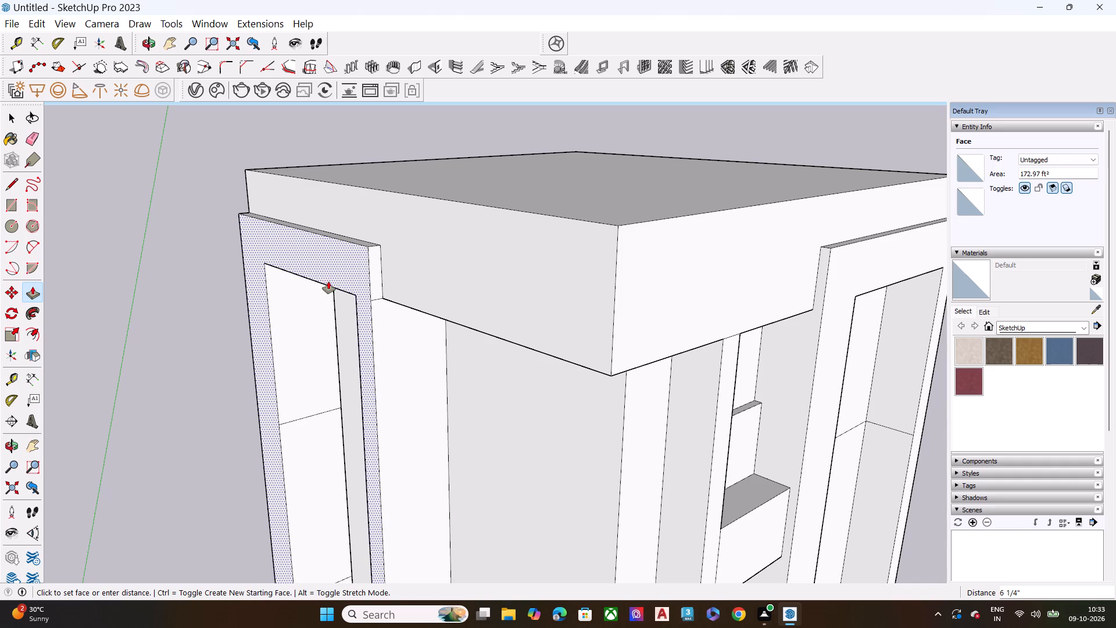
click(327, 283)
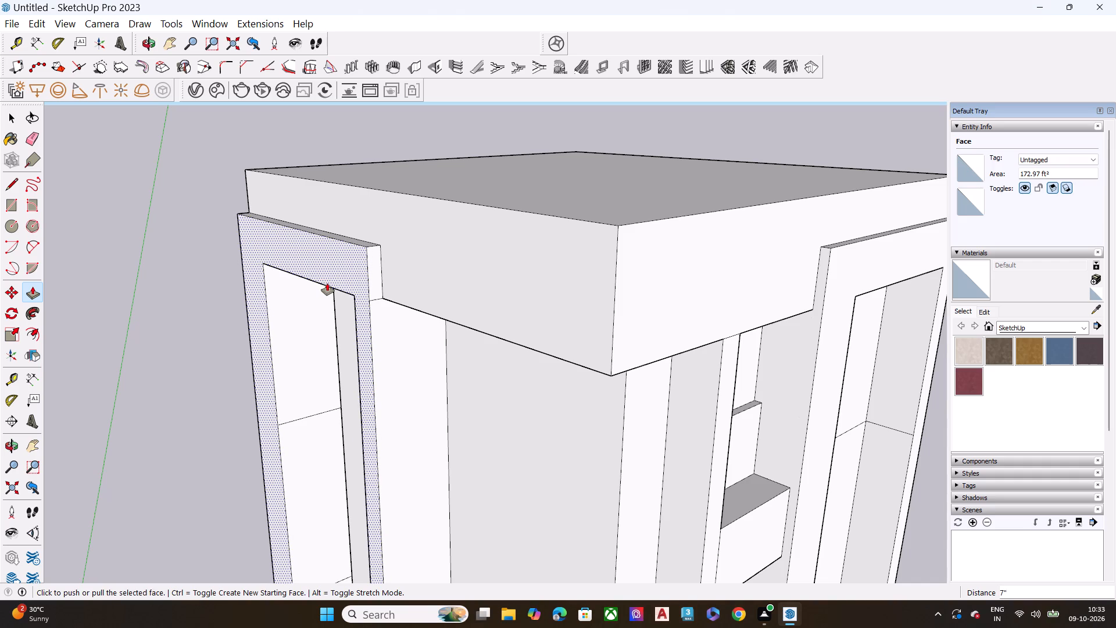
key(space)
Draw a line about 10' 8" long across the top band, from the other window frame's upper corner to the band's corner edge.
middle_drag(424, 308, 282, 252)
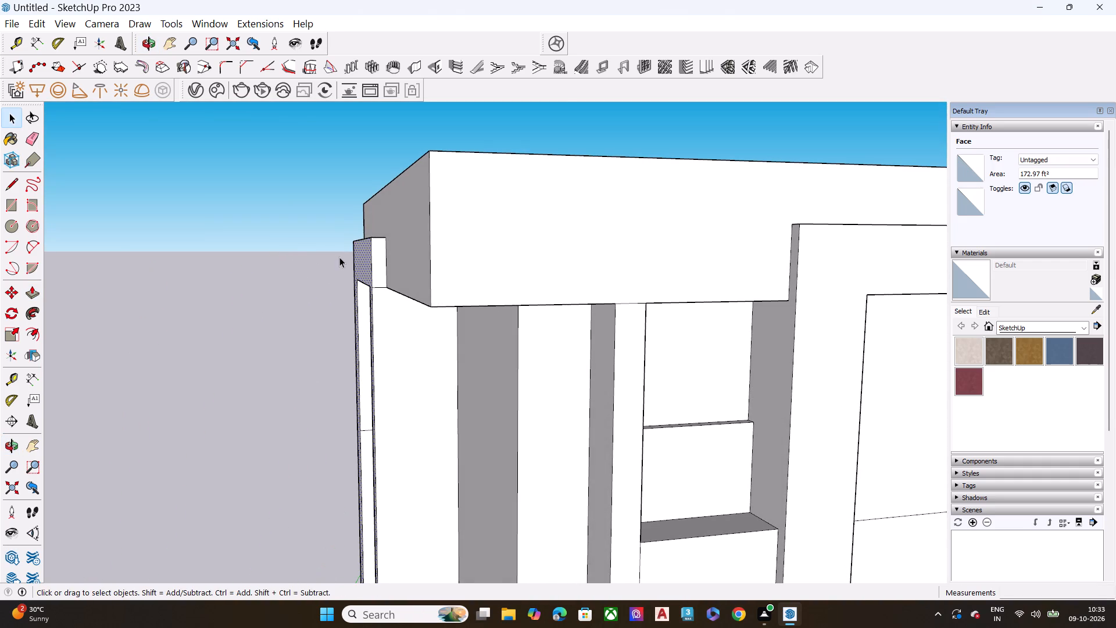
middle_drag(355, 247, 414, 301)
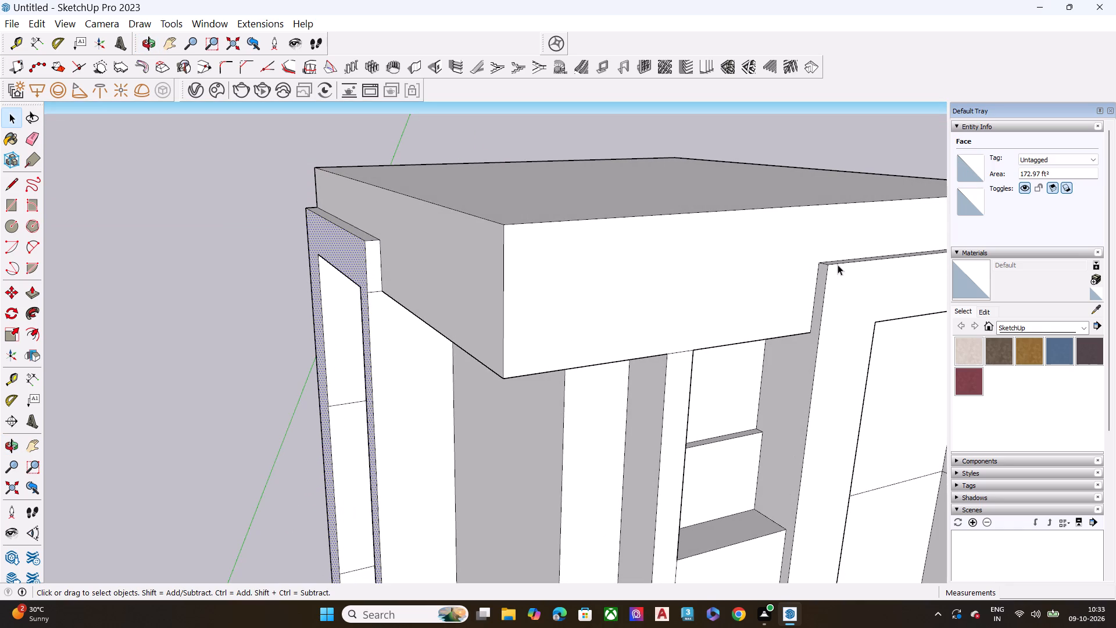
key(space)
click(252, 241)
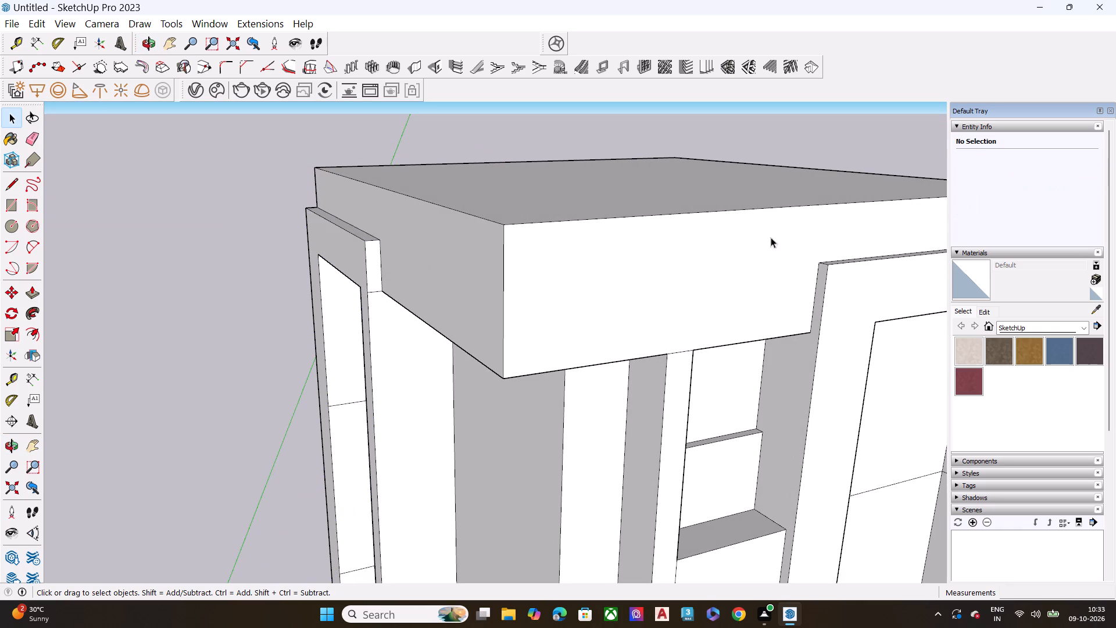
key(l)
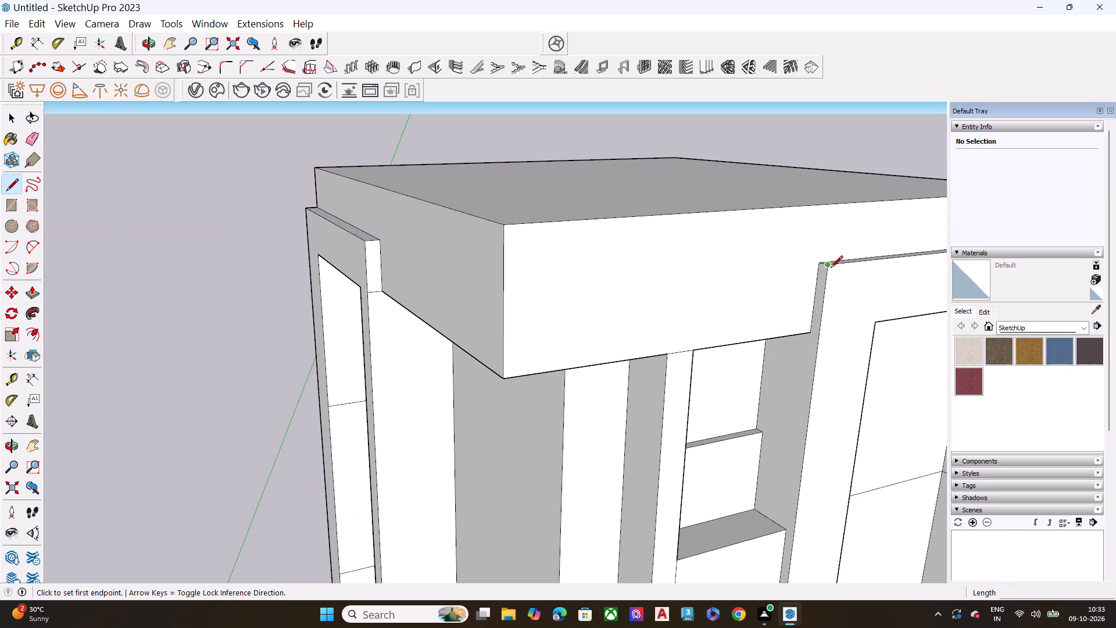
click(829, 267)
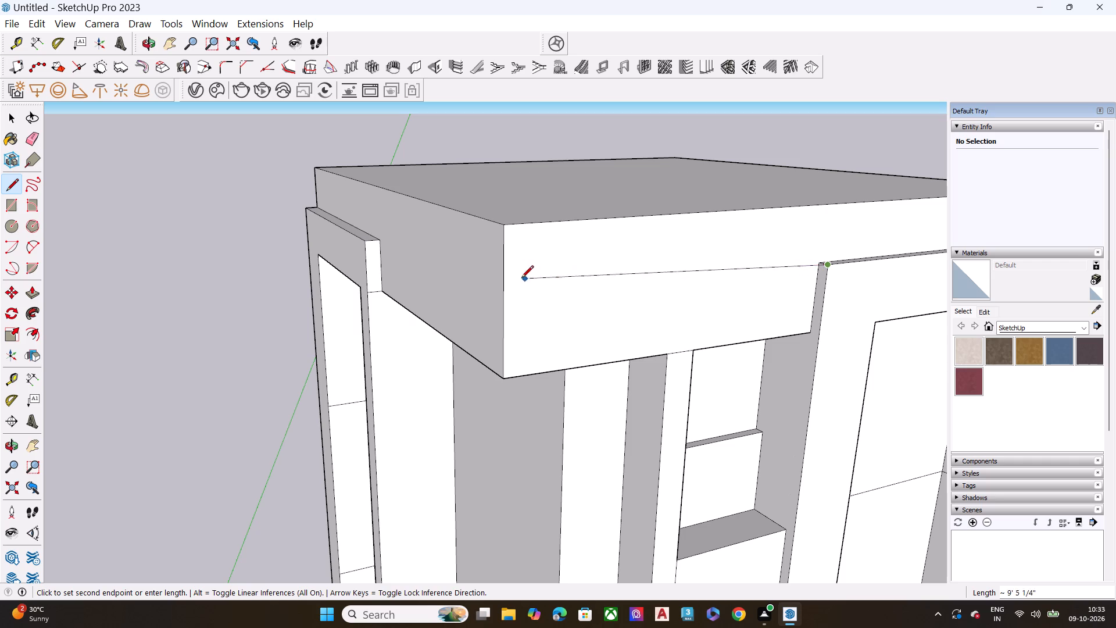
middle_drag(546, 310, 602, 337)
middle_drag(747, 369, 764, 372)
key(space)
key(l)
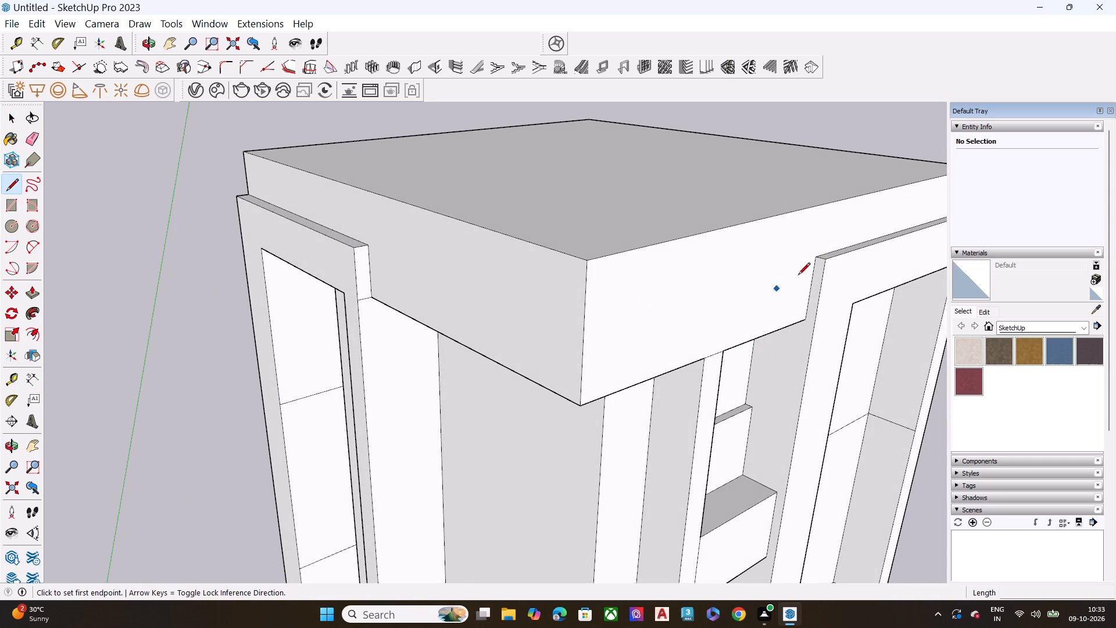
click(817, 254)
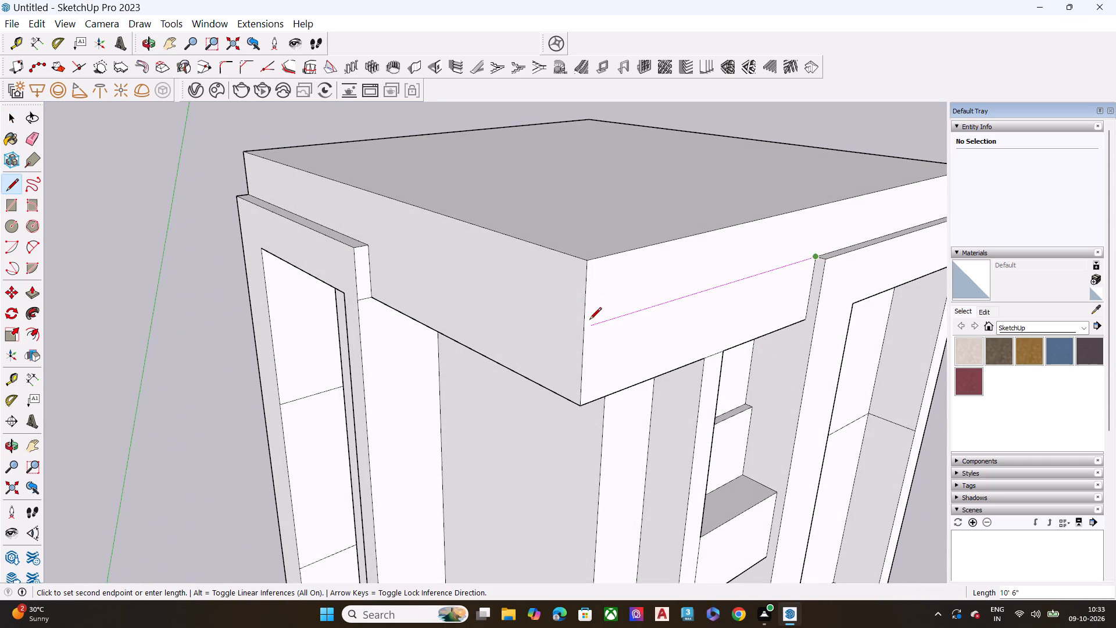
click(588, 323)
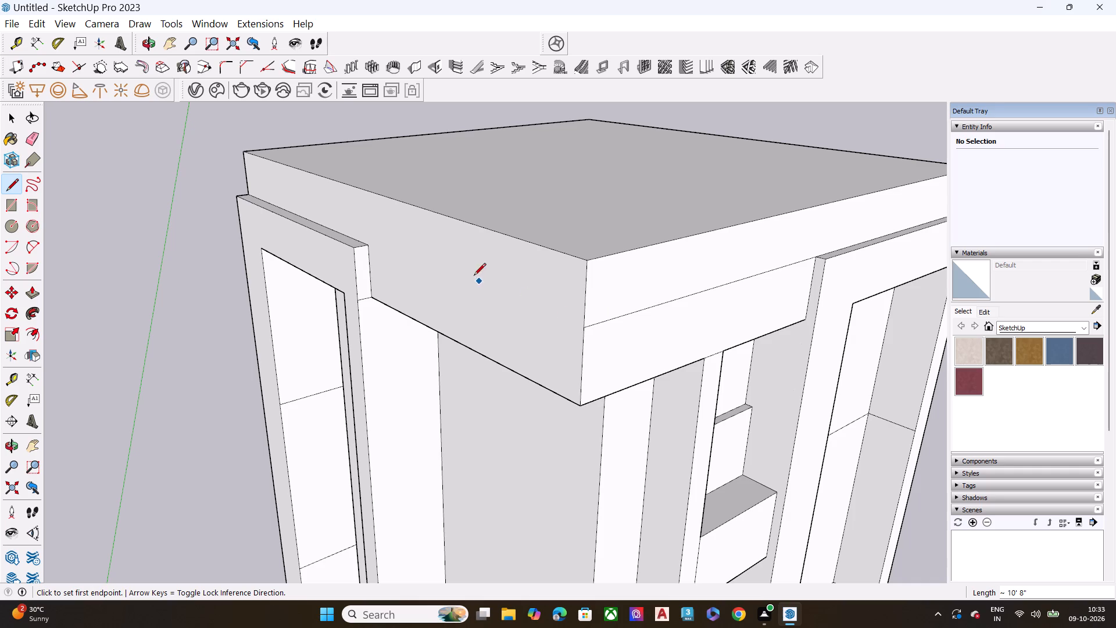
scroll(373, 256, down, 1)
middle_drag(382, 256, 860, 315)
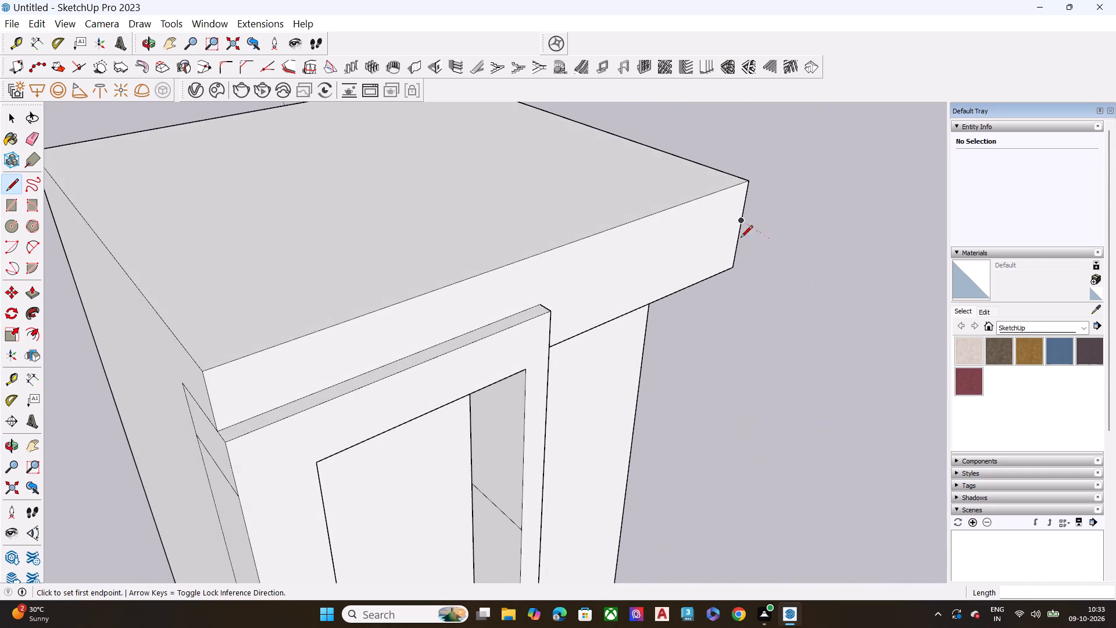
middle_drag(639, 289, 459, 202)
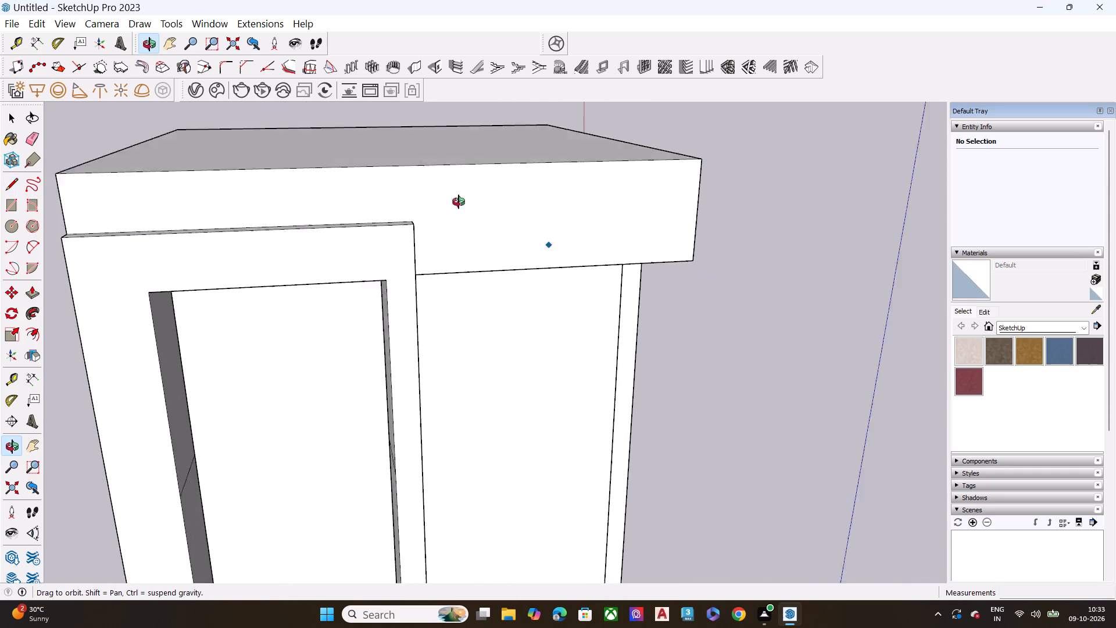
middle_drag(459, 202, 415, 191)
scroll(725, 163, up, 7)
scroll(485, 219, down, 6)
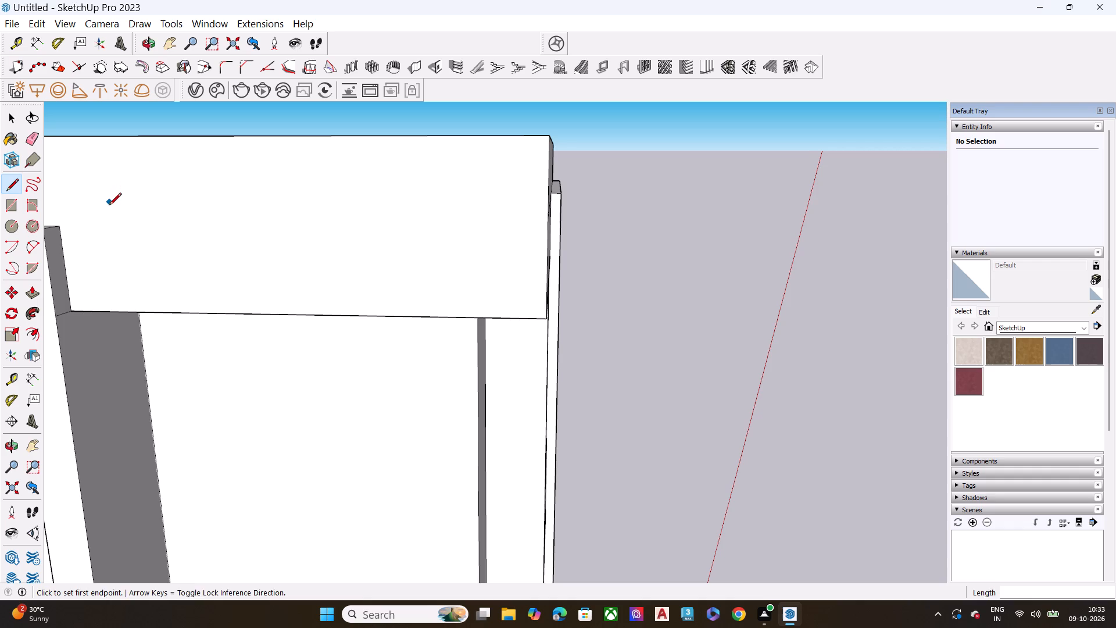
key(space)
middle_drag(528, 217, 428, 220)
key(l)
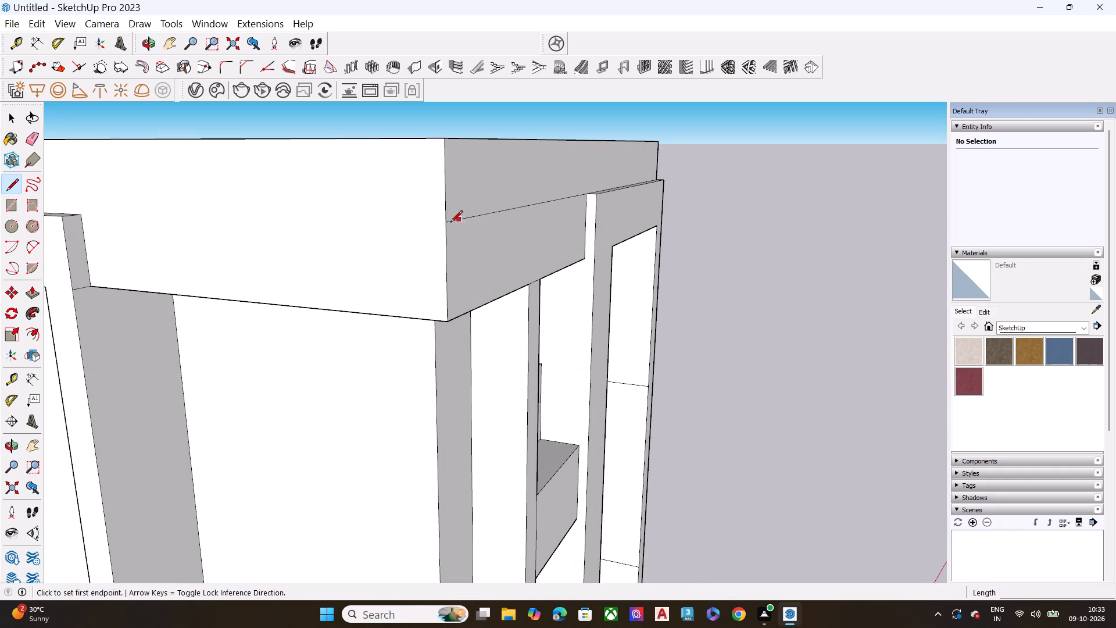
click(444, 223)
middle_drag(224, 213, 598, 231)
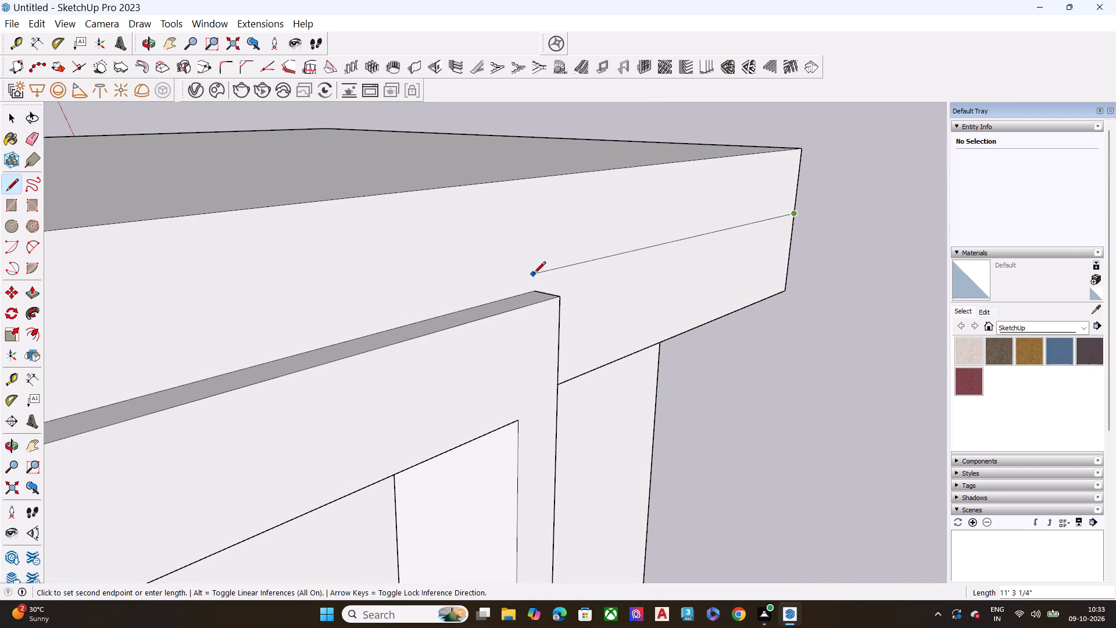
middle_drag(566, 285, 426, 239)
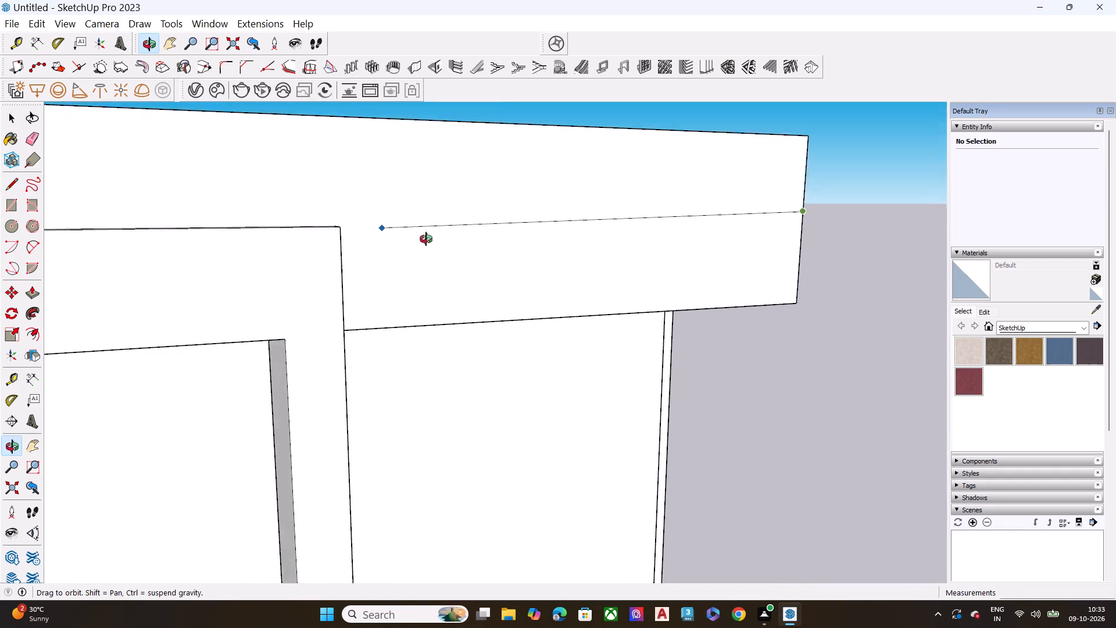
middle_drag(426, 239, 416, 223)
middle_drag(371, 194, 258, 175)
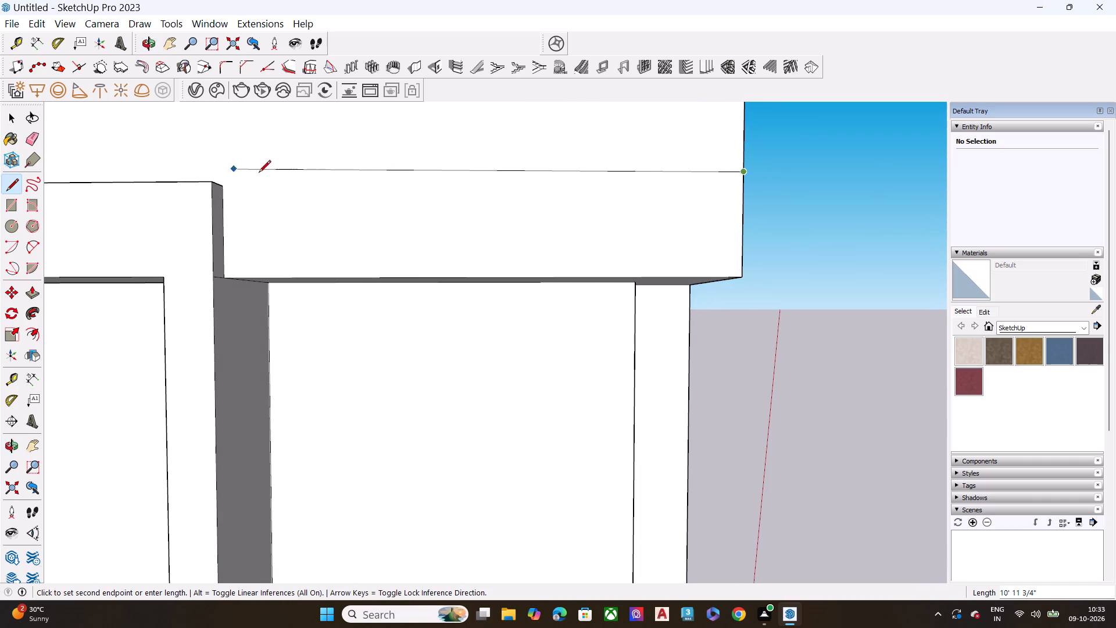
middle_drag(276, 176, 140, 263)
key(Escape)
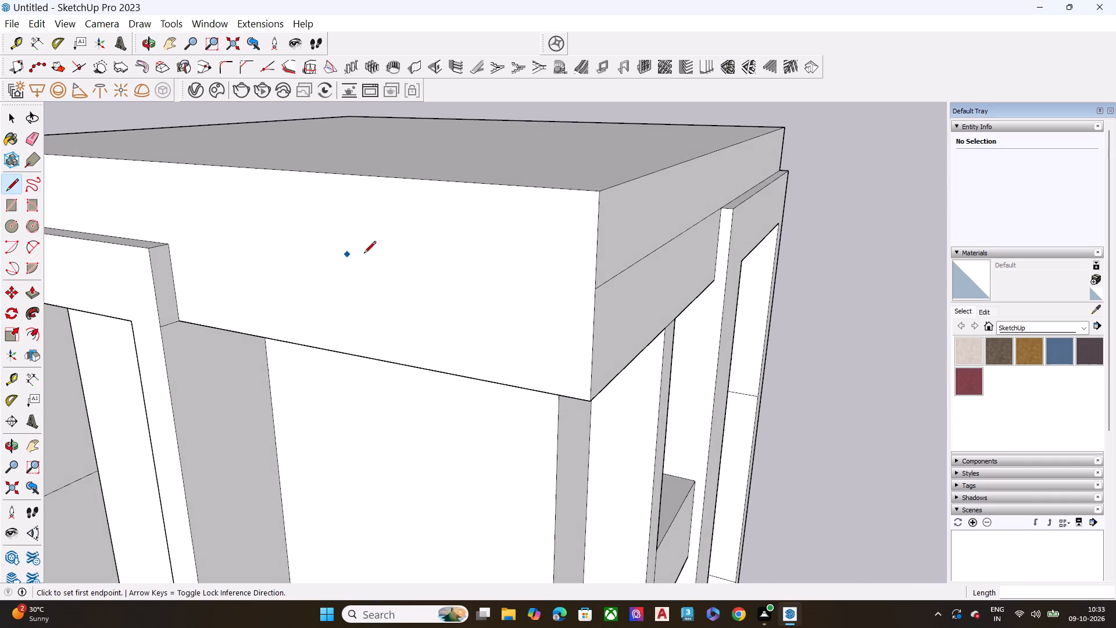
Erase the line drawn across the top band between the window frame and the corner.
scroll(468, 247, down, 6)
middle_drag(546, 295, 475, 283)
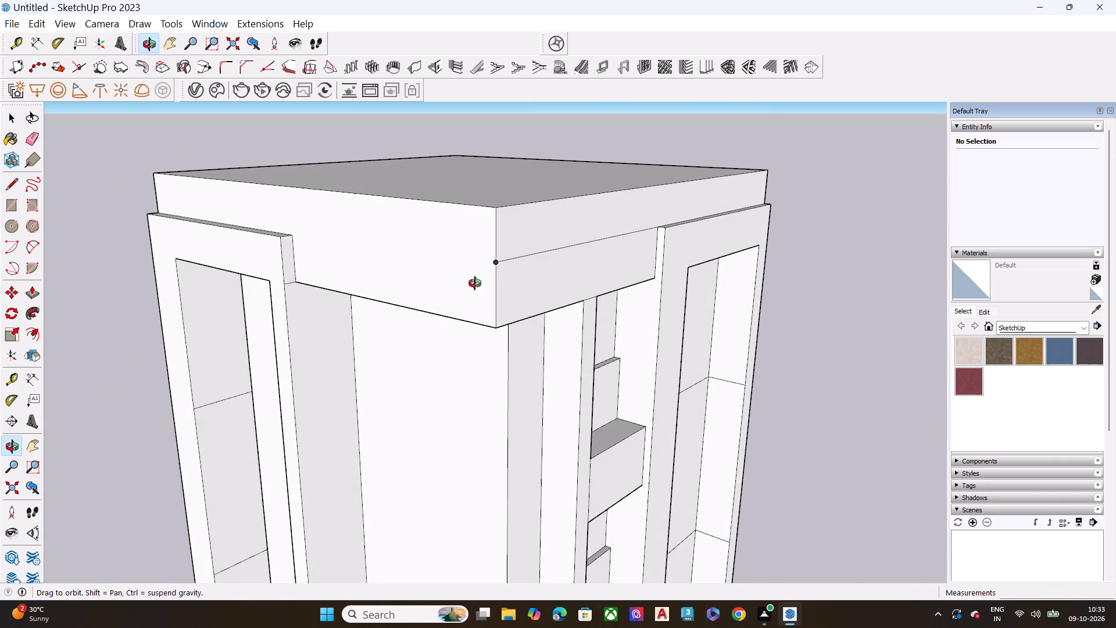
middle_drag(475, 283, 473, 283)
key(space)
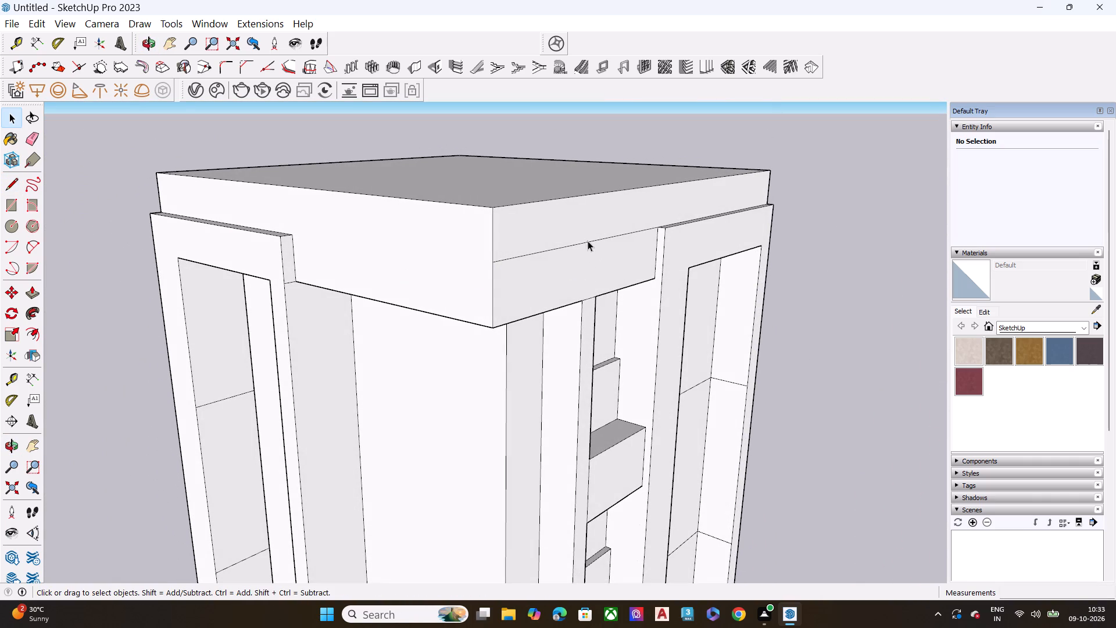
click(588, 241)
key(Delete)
Erase the short 7" edge across the projecting window frame's inner side at the top band's underside.
scroll(332, 302, up, 7)
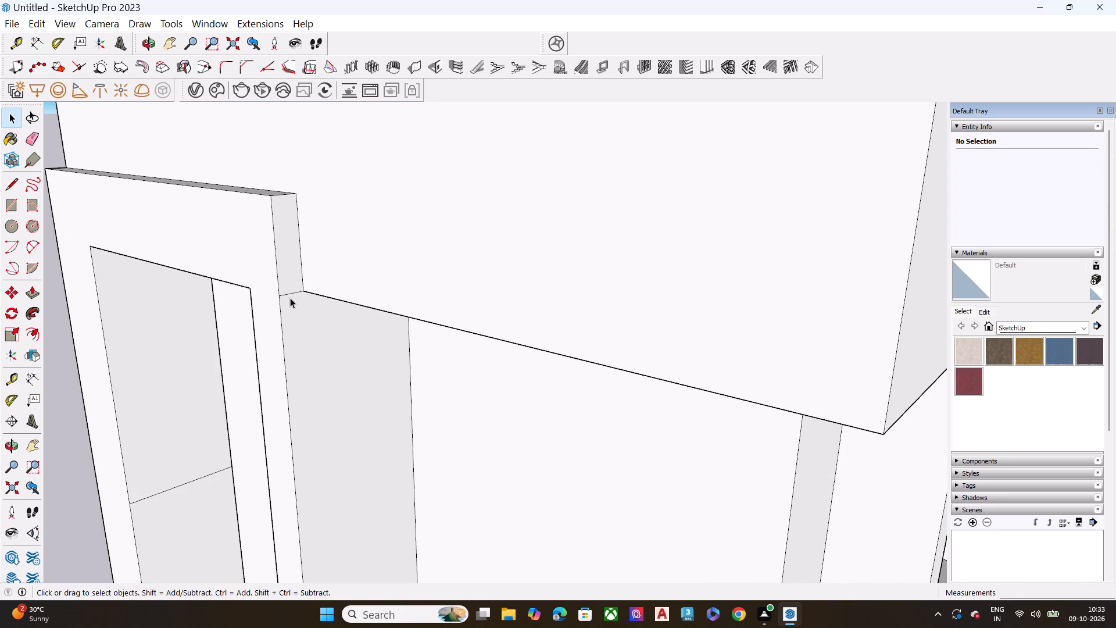
click(292, 294)
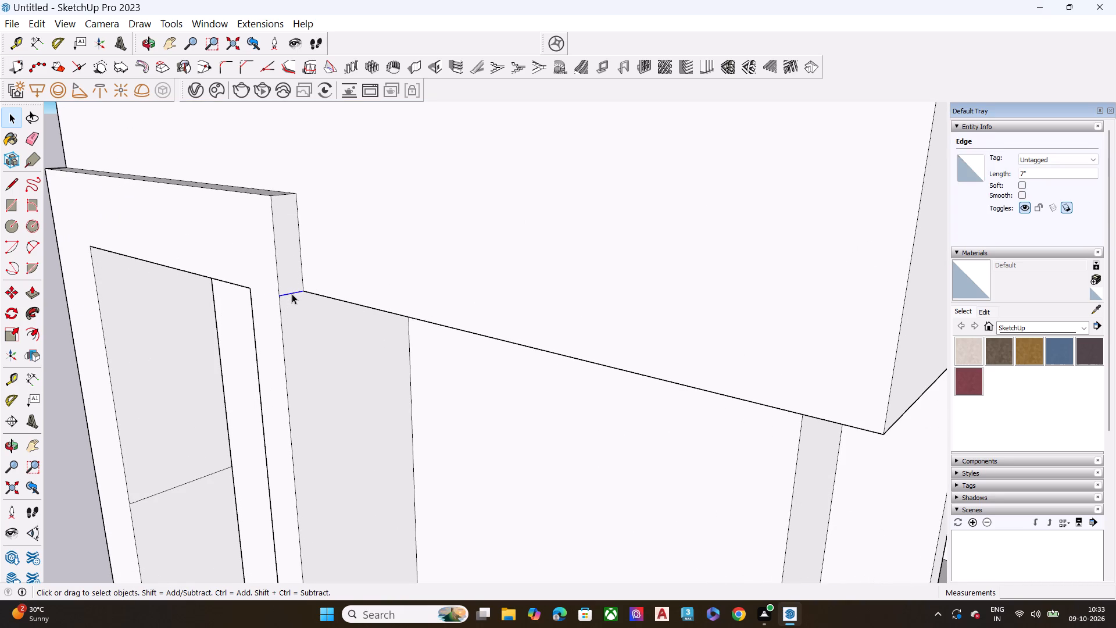
key(Delete)
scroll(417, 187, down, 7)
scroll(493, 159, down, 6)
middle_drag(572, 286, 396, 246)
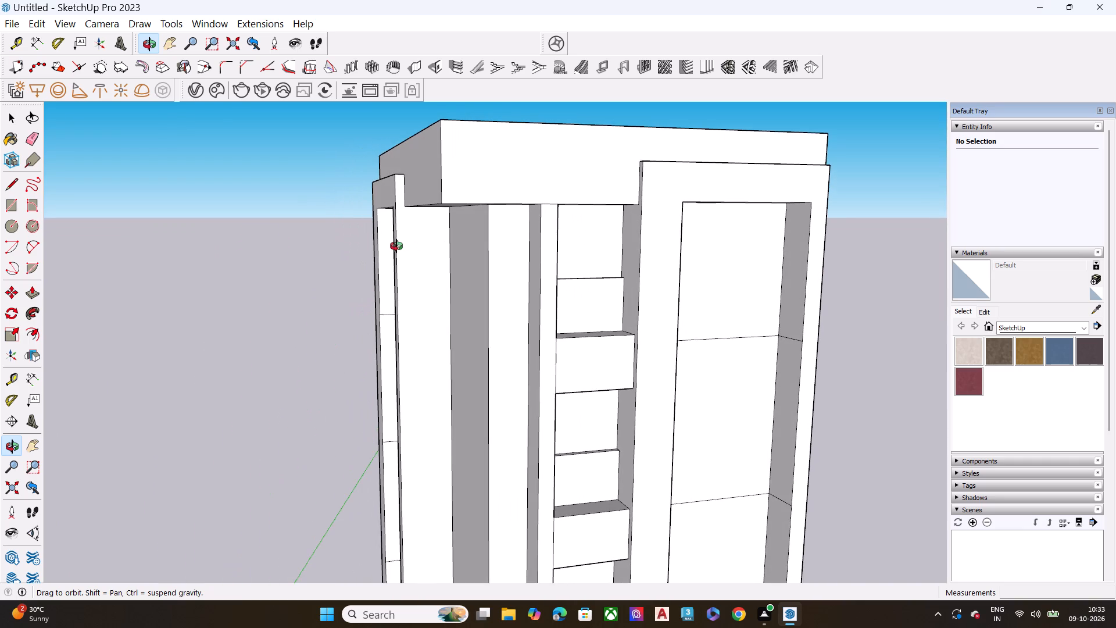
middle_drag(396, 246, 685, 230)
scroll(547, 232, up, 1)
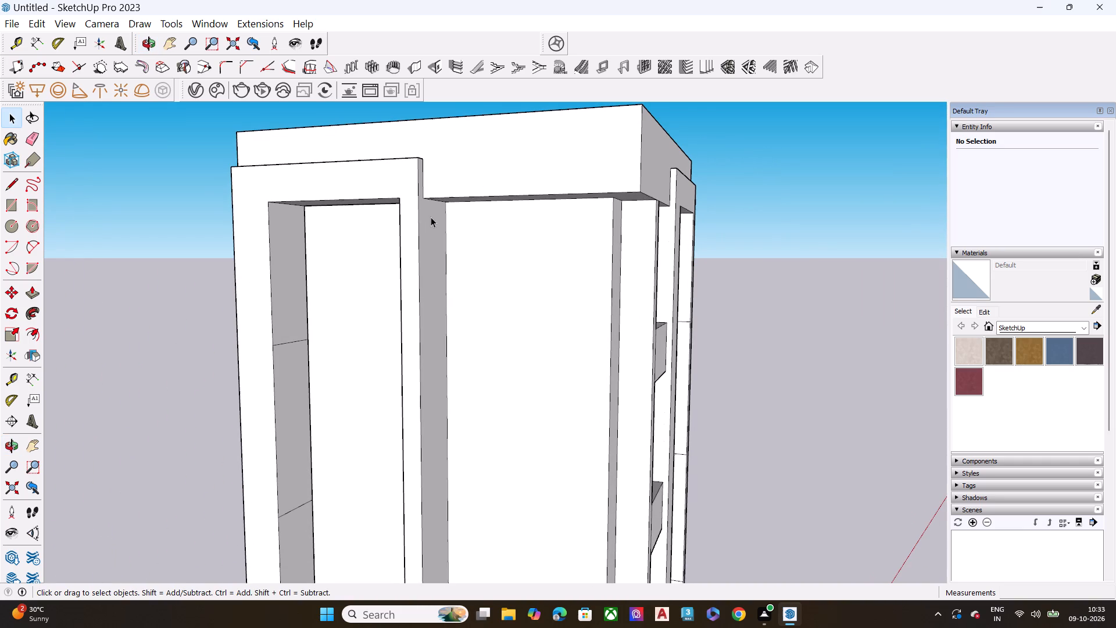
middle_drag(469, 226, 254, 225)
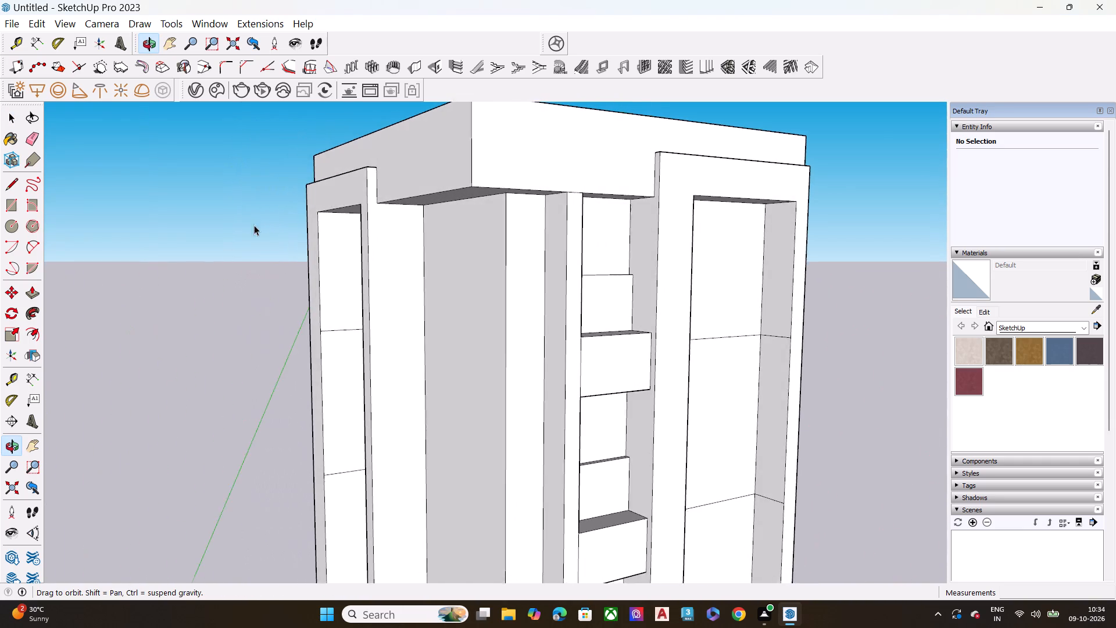
Examine the whole tower from both sides of the corner to check the projecting window frames and top band.
scroll(488, 202, down, 7)
middle_drag(681, 229, 279, 237)
middle_drag(615, 258, 802, 259)
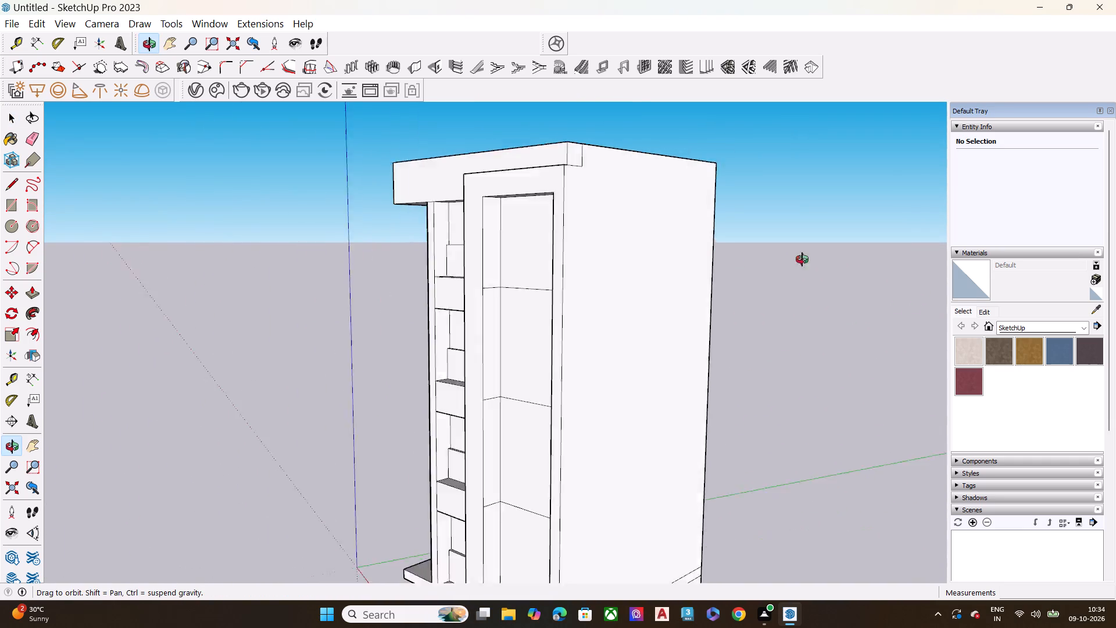
middle_drag(802, 259, 963, 259)
scroll(521, 267, down, 1)
scroll(521, 267, up, 1)
scroll(521, 267, down, 4)
middle_drag(497, 275, 623, 258)
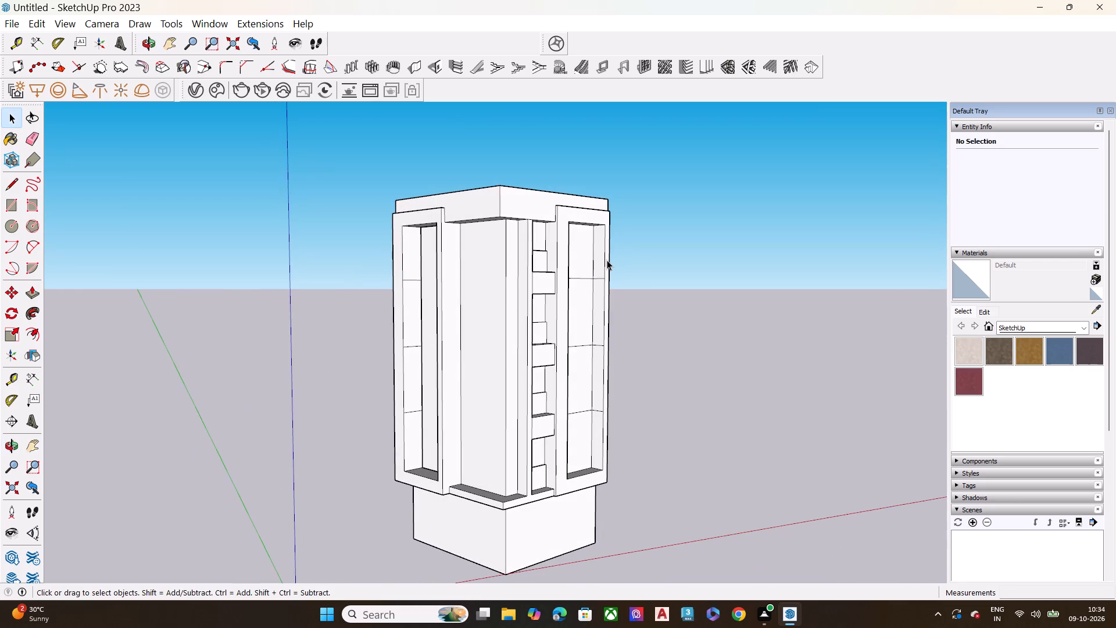
right_click(607, 260)
click(694, 233)
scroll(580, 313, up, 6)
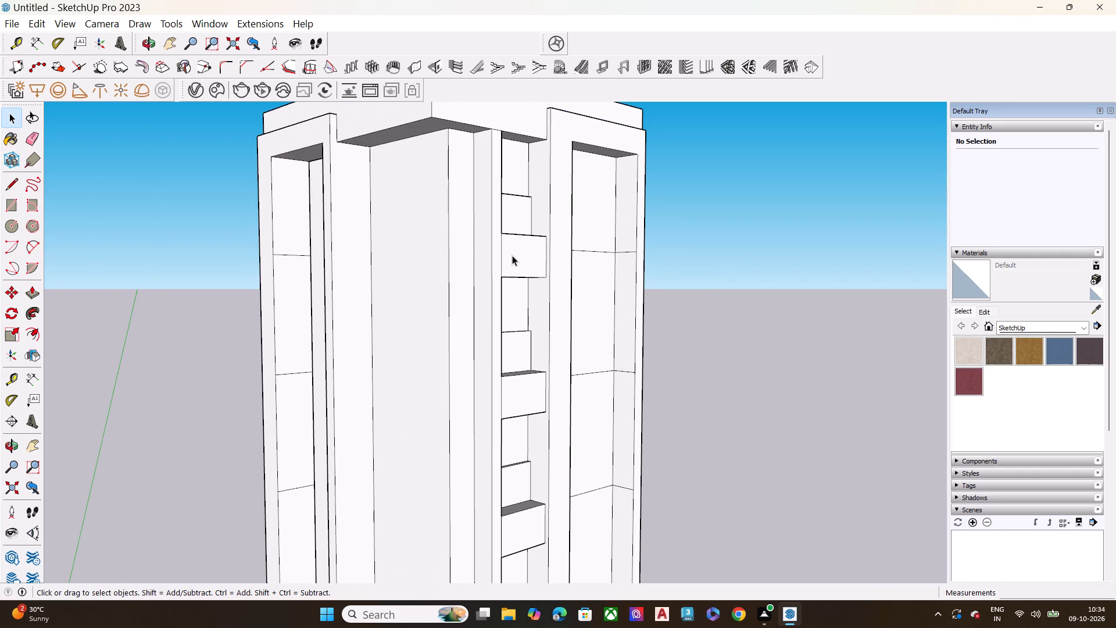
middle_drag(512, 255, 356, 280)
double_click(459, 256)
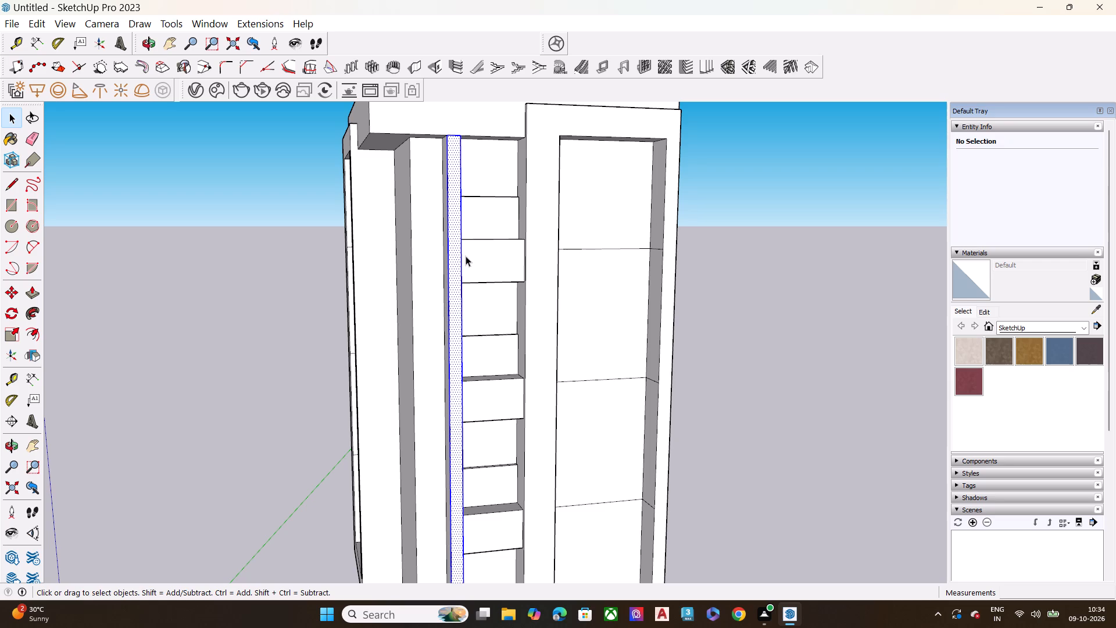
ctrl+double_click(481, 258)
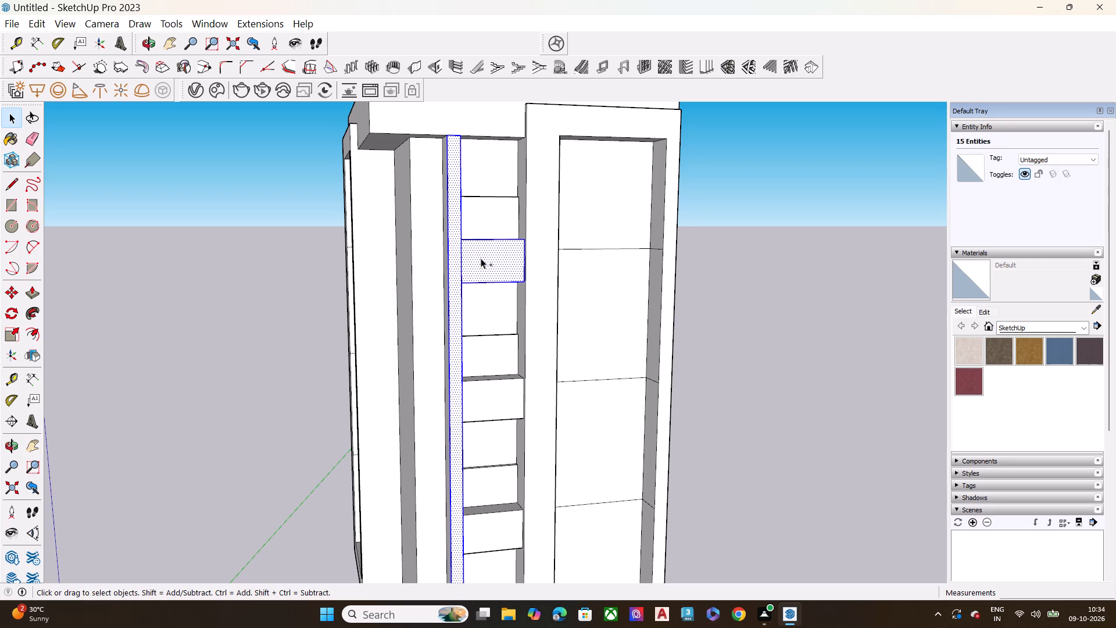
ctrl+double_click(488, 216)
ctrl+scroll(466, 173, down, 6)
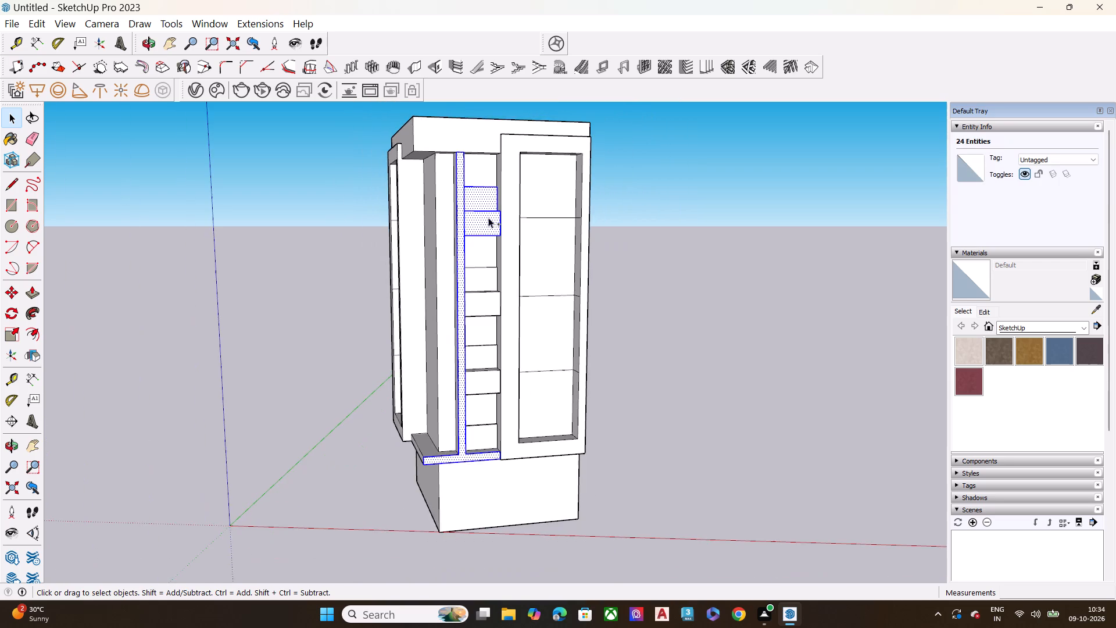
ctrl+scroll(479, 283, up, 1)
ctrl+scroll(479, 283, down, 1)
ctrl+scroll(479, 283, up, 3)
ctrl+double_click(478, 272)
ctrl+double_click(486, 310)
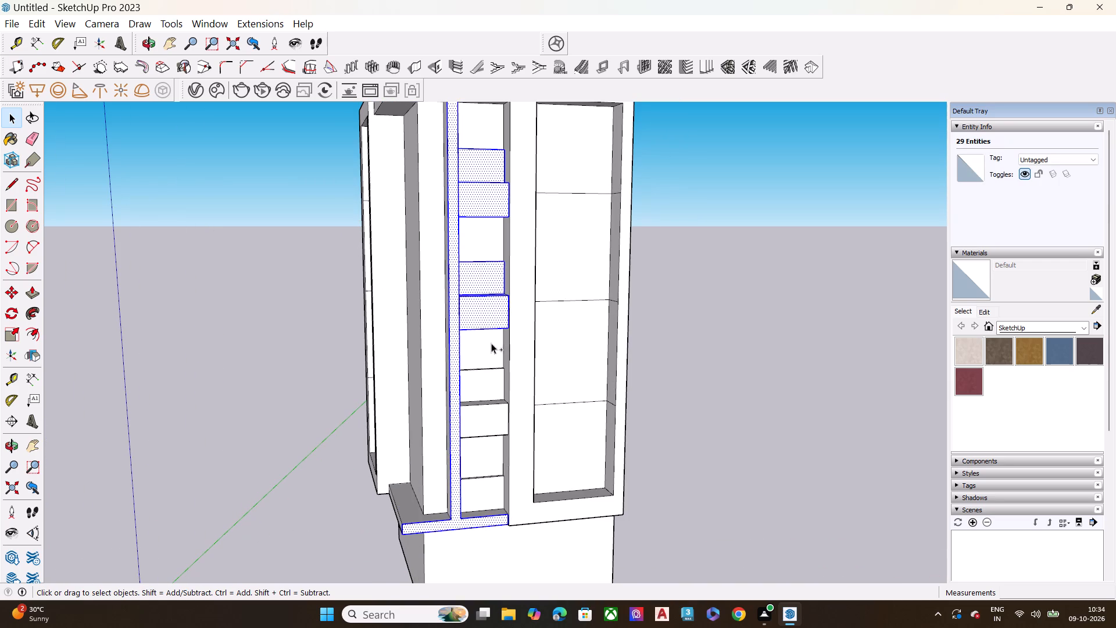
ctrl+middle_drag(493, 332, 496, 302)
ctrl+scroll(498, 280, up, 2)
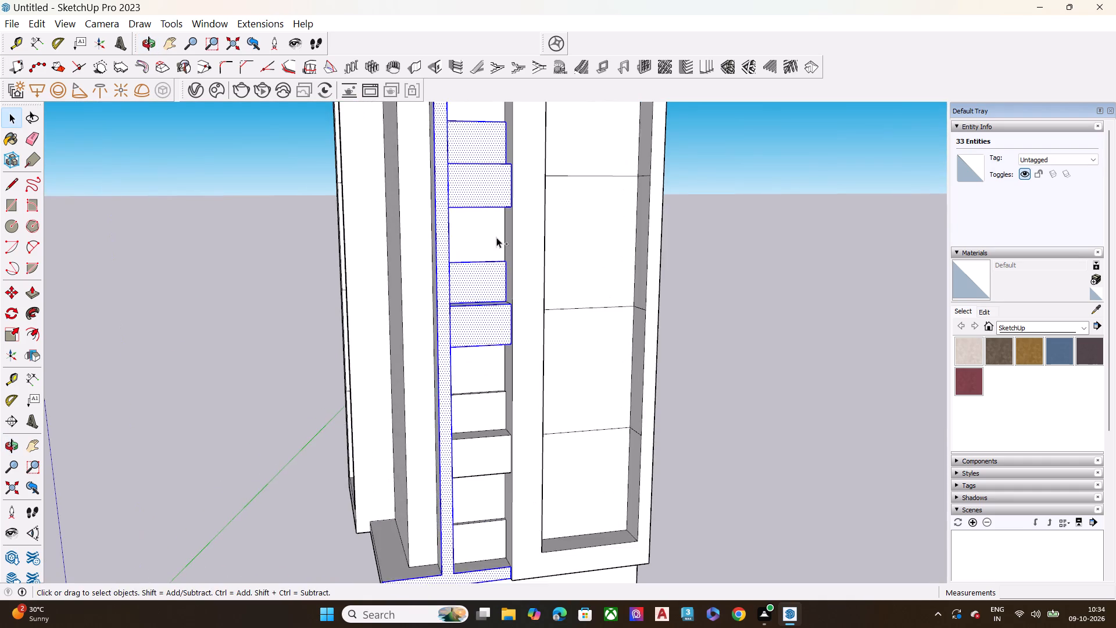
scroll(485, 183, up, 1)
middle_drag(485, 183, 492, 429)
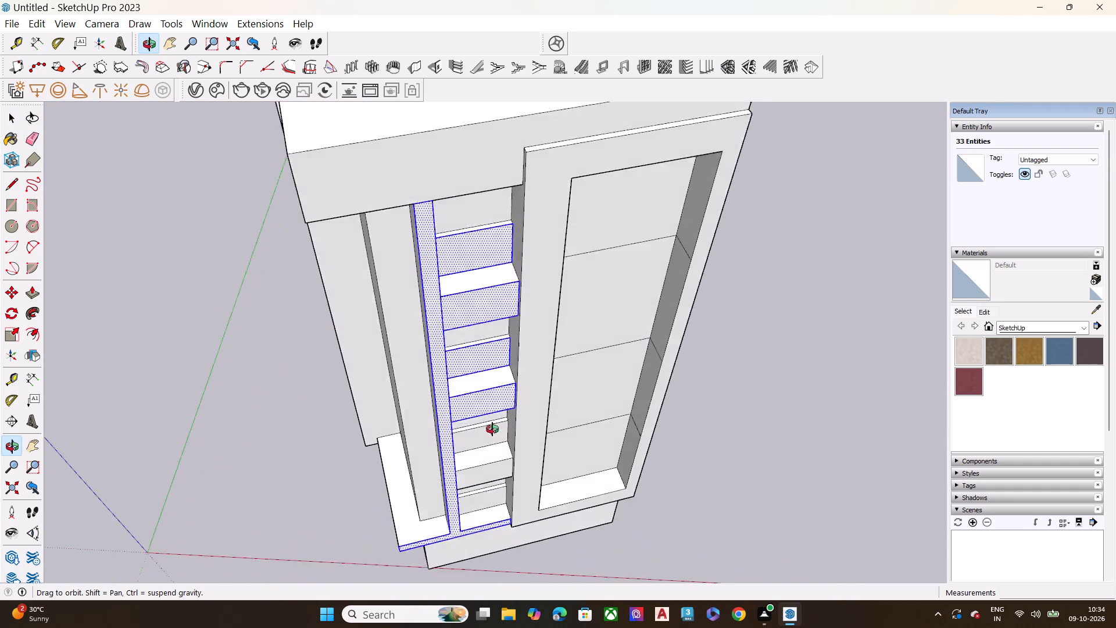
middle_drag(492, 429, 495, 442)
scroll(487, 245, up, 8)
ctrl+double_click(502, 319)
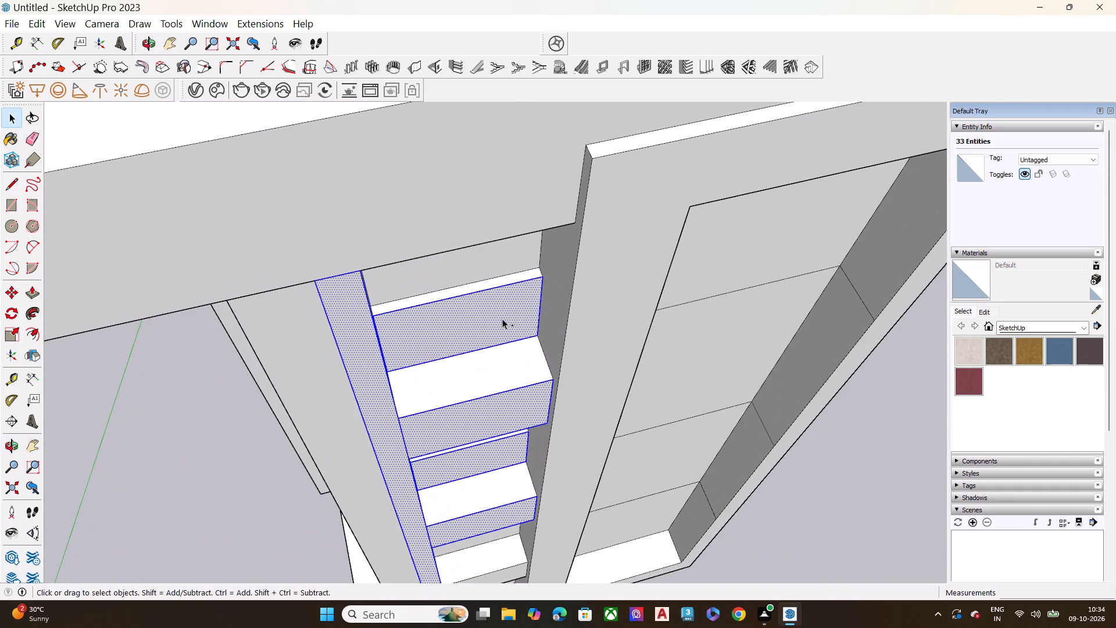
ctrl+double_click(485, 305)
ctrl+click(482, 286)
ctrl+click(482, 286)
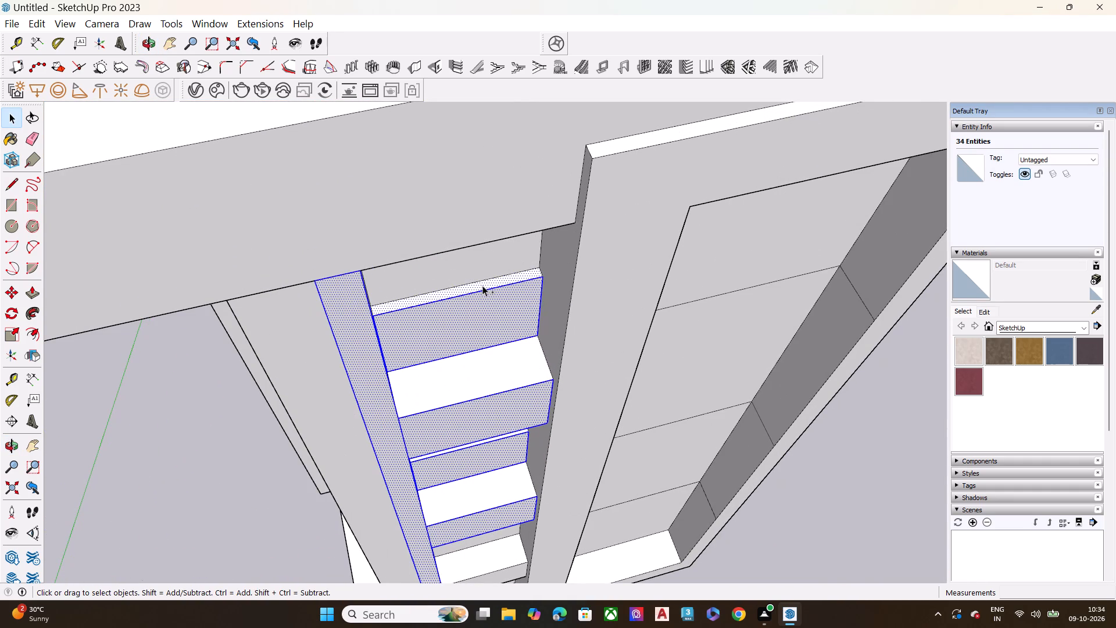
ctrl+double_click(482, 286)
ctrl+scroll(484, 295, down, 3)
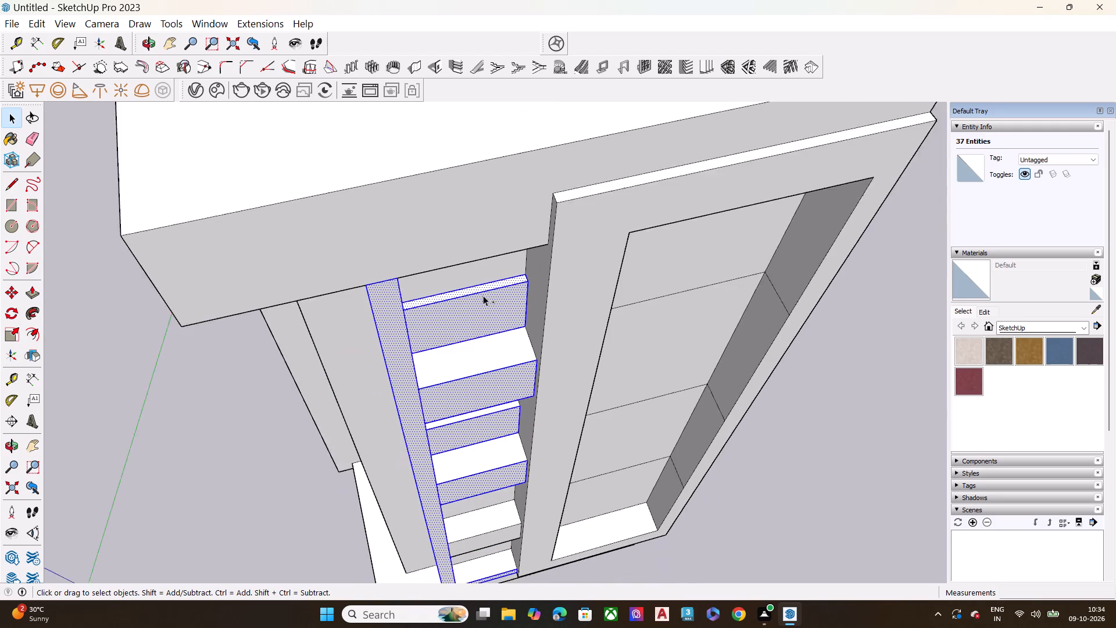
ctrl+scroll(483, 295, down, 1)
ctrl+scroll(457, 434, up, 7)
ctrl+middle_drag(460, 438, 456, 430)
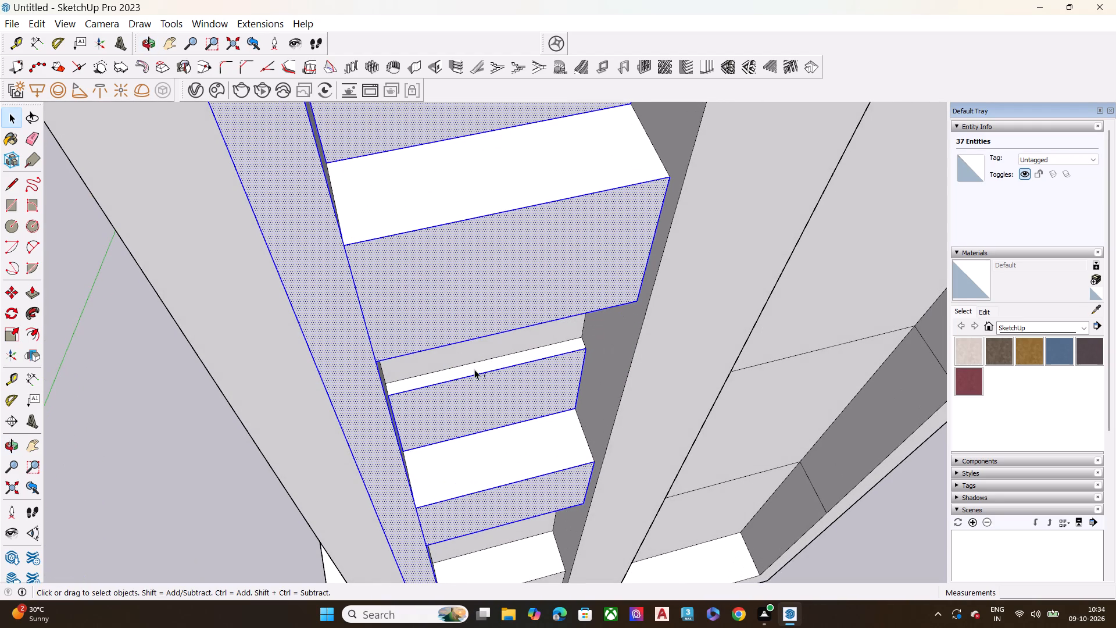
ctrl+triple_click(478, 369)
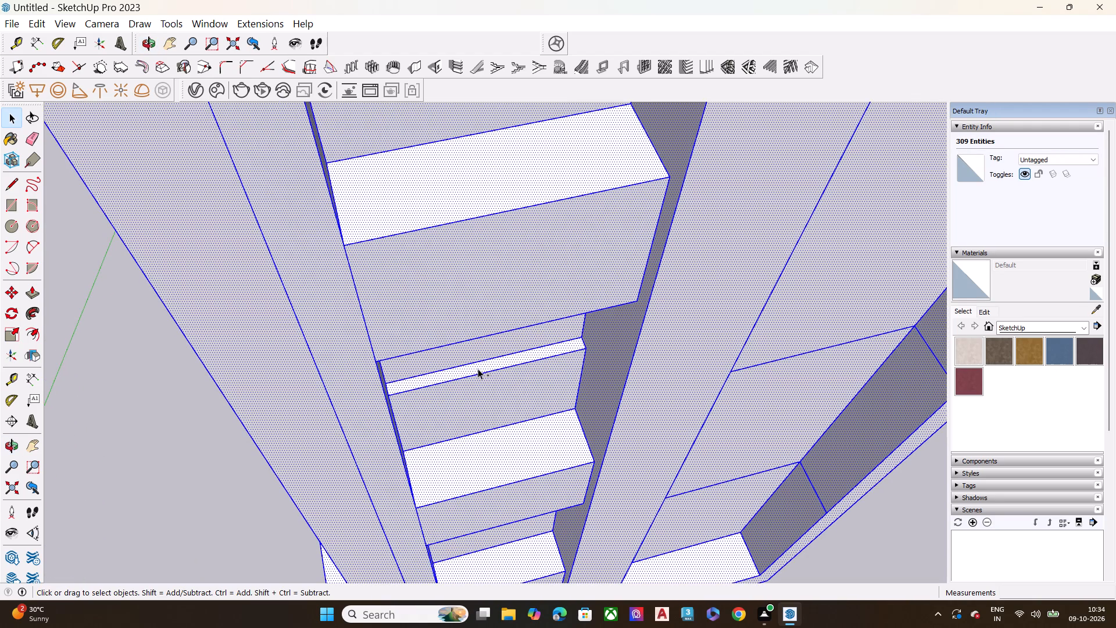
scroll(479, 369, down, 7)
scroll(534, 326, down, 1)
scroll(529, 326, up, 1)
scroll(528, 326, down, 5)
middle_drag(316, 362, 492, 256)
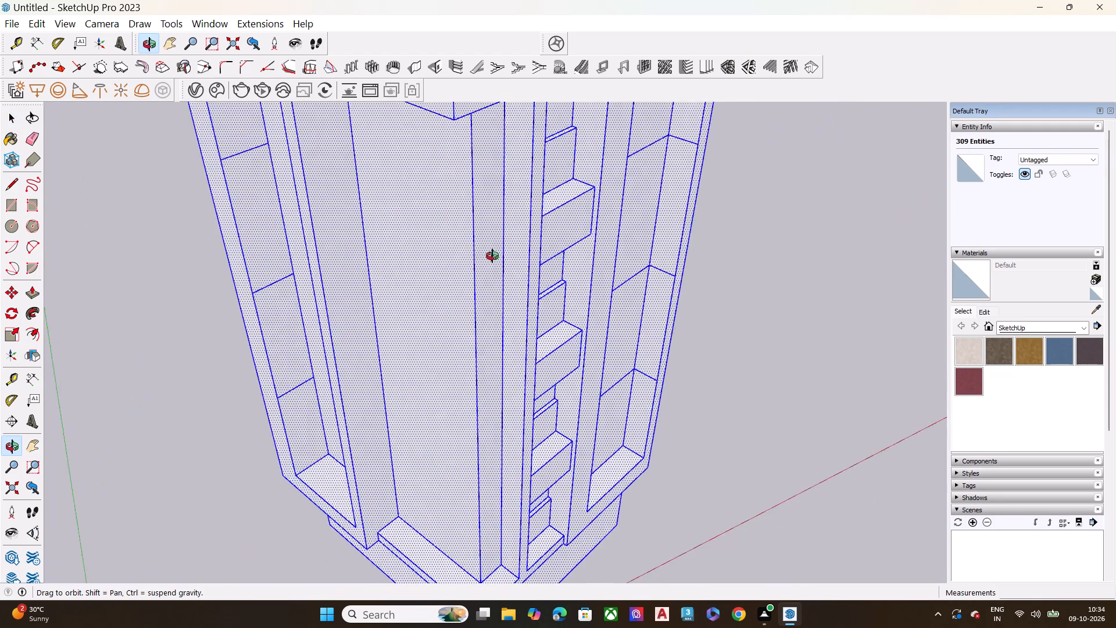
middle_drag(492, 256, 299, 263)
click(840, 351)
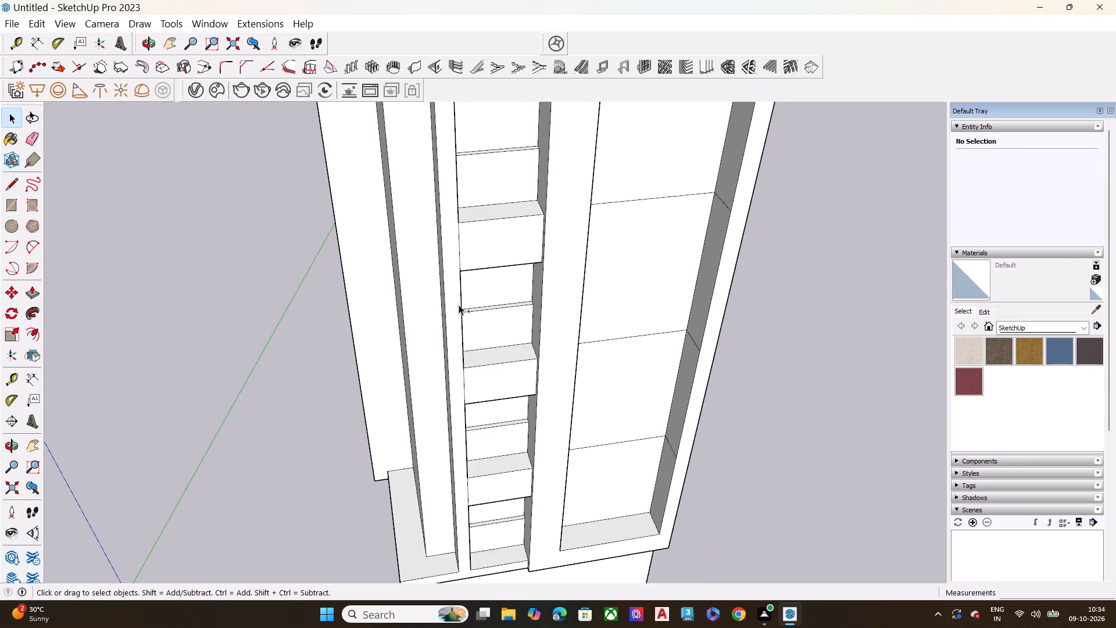
Delete the edge between the vertical strip and the uppermost projecting block so their front faces merge.
scroll(455, 300, down, 5)
scroll(479, 199, up, 6)
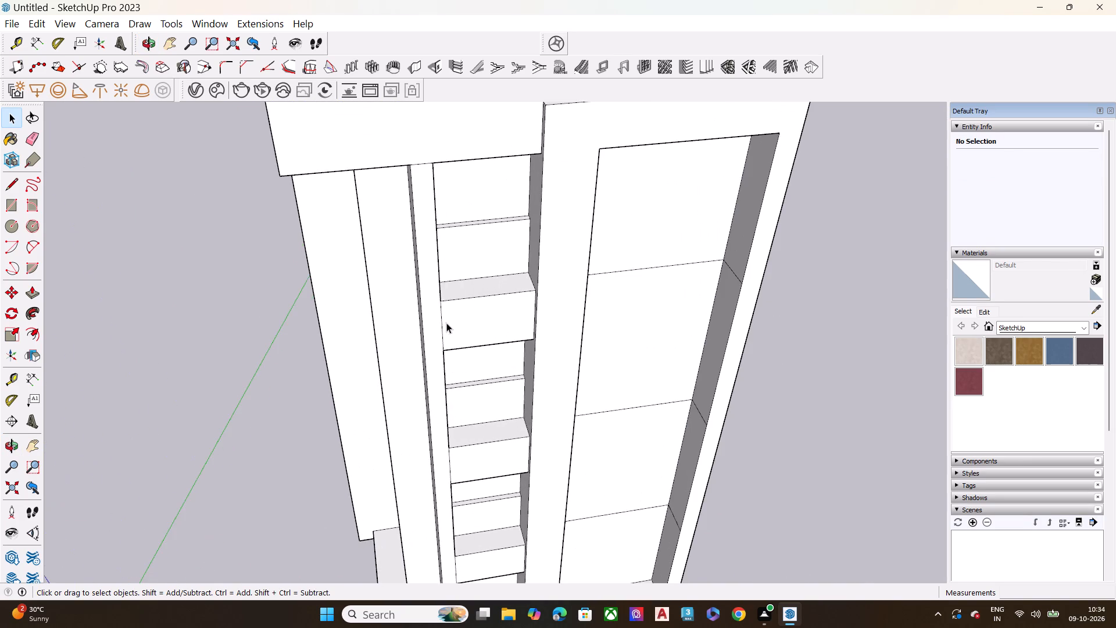
middle_drag(445, 323, 430, 245)
scroll(430, 246, up, 8)
middle_drag(411, 278, 226, 300)
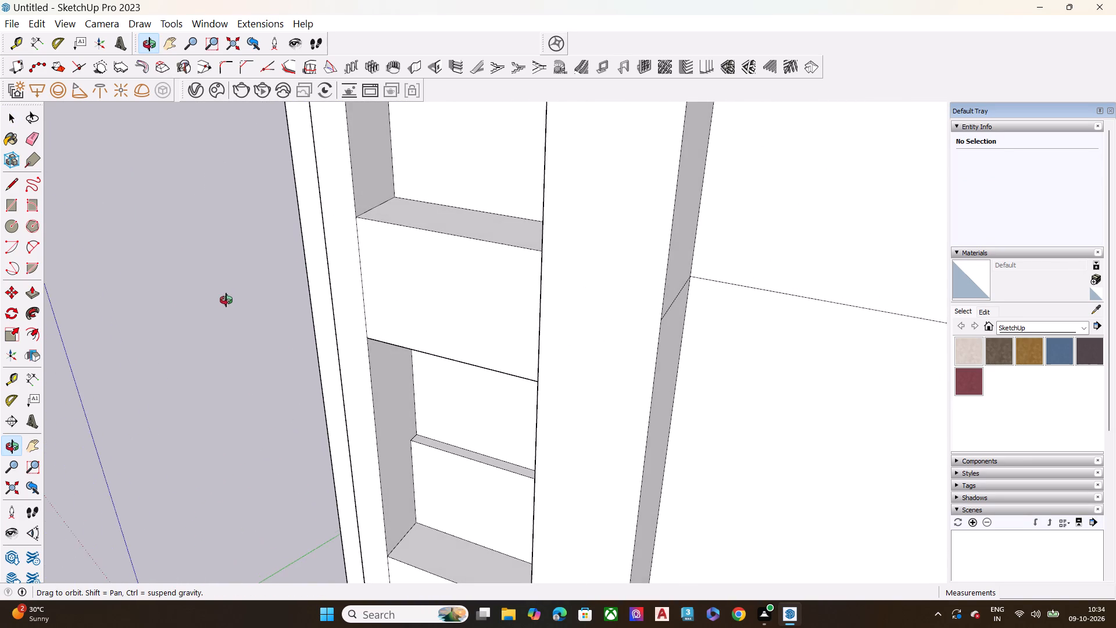
middle_drag(226, 300, 534, 297)
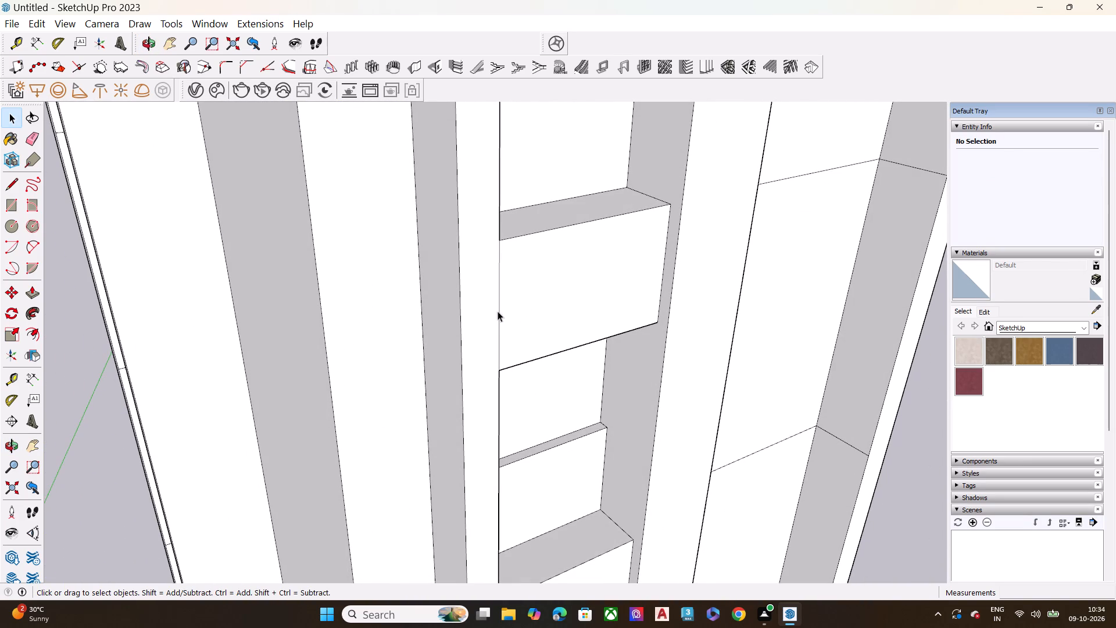
click(499, 309)
key(Delete)
Delete the 3' edge between the vertical strip and the middle projecting block so their front faces merge.
scroll(521, 224, down, 5)
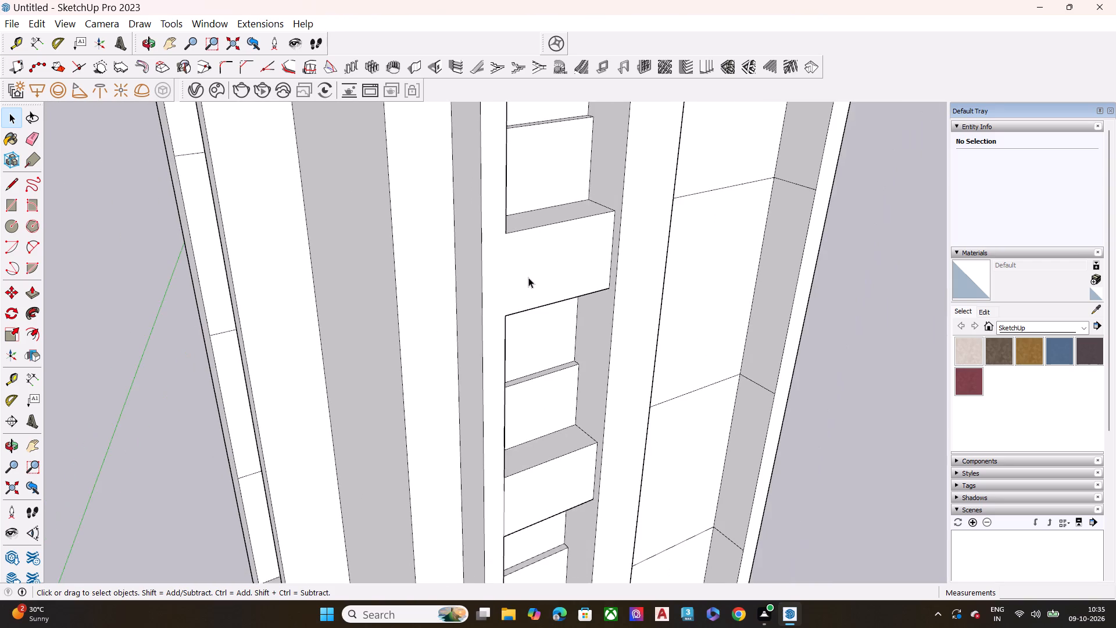
scroll(528, 258, down, 12)
middle_drag(512, 363, 498, 337)
scroll(494, 334, up, 7)
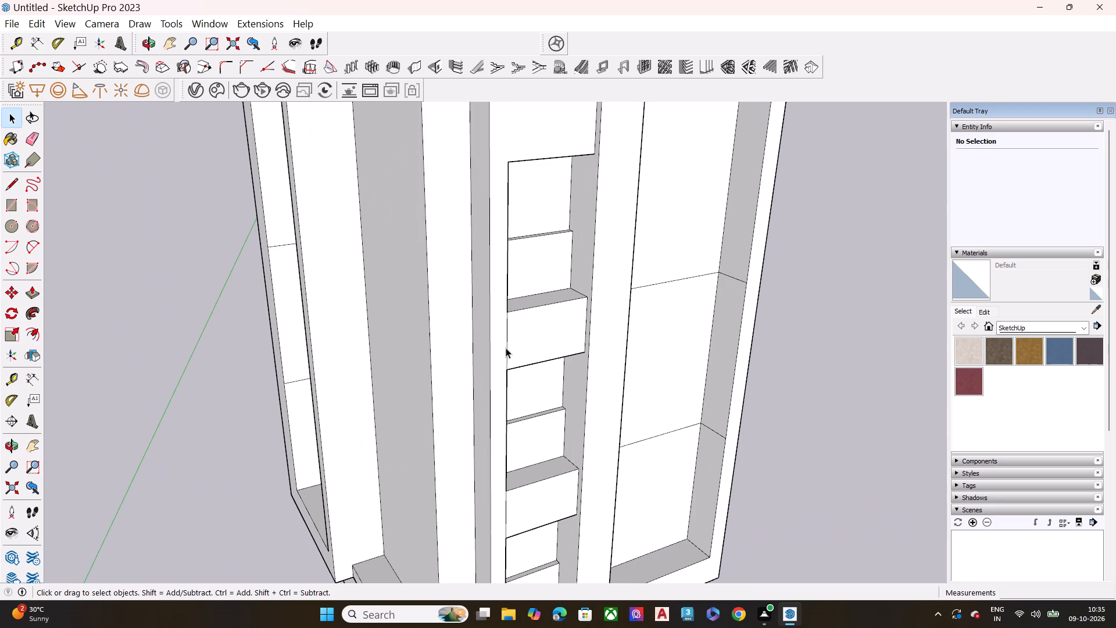
click(507, 341)
key(Delete)
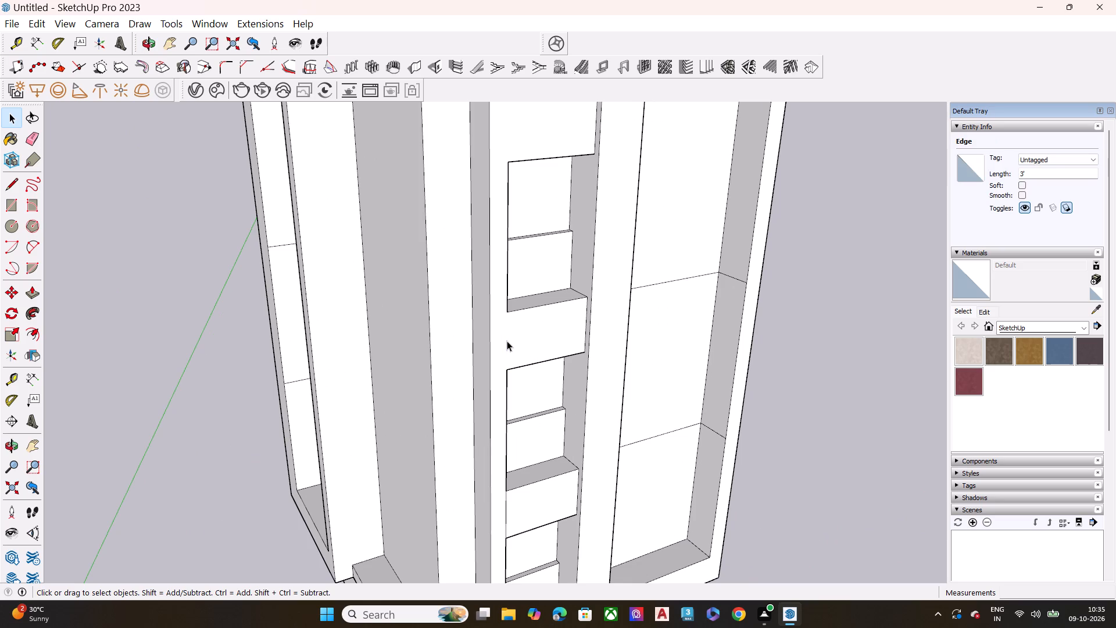
Delete the 3' edge between the vertical strip and the lowest projecting block so their front faces merge.
scroll(506, 338, down, 6)
scroll(520, 498, up, 8)
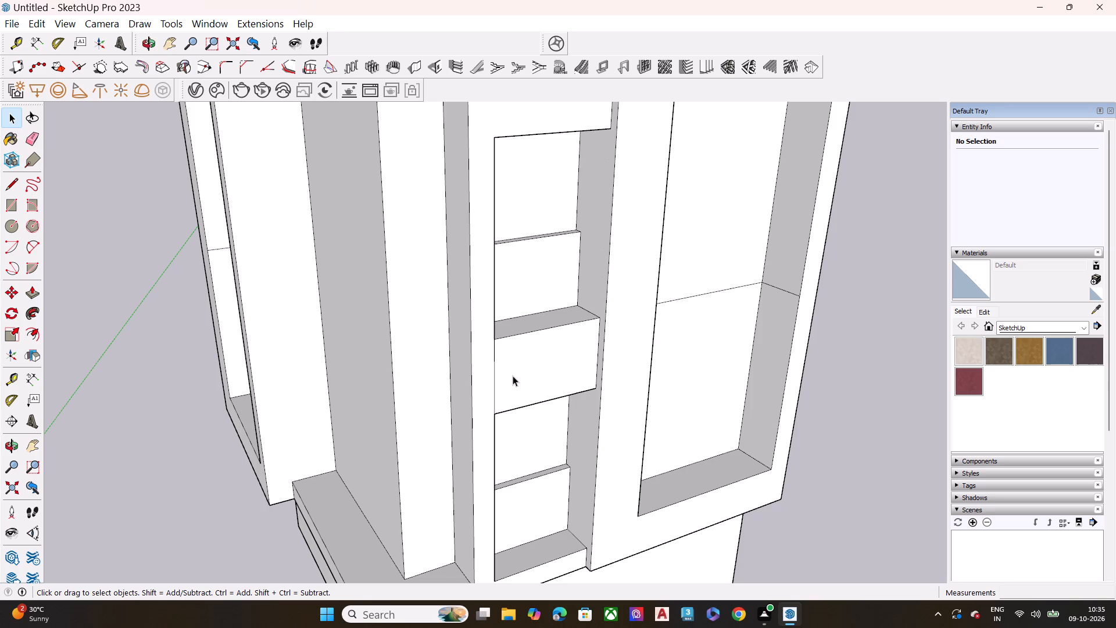
click(495, 377)
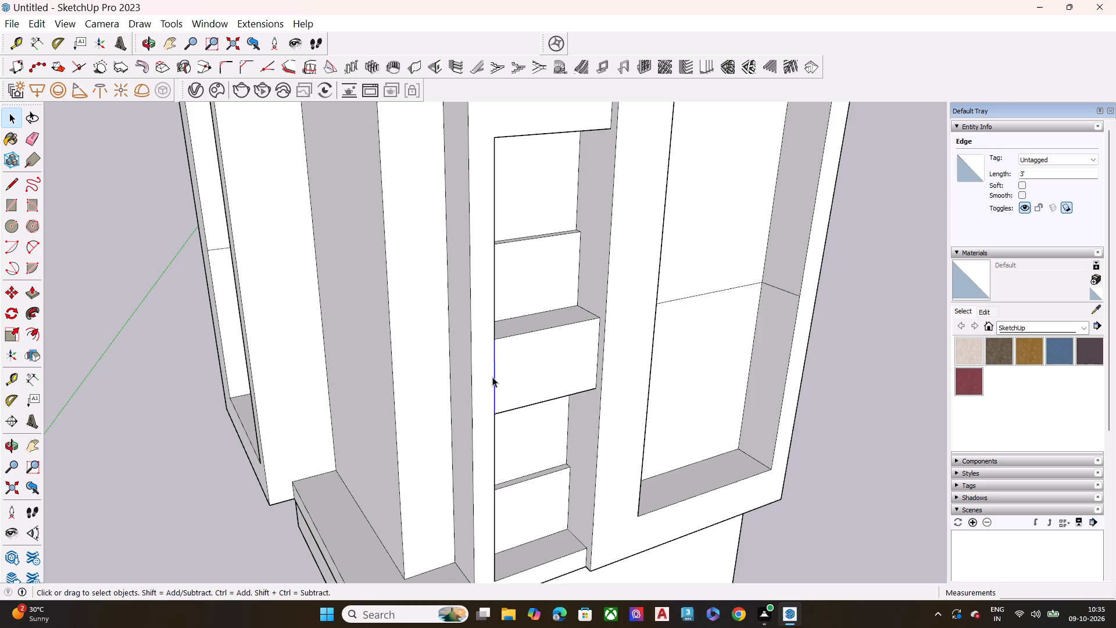
key(Delete)
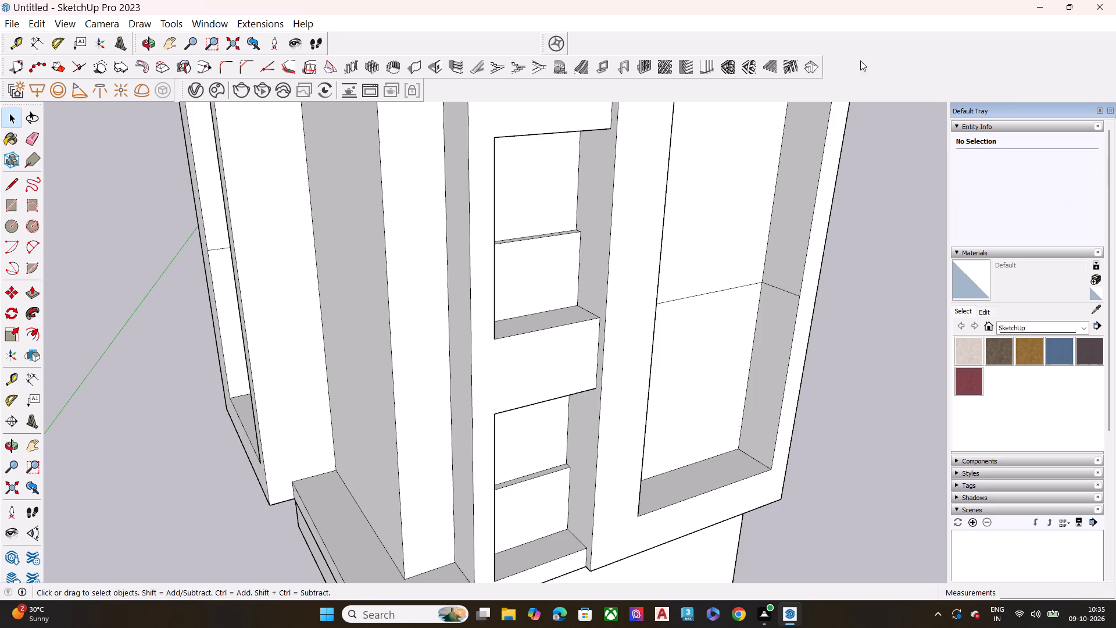
Draw a line about 11" long across the foot of the vertical strip, separating its front face from the base band.
scroll(737, 78, down, 7)
scroll(344, 374, down, 6)
middle_drag(405, 480, 385, 480)
scroll(392, 478, up, 8)
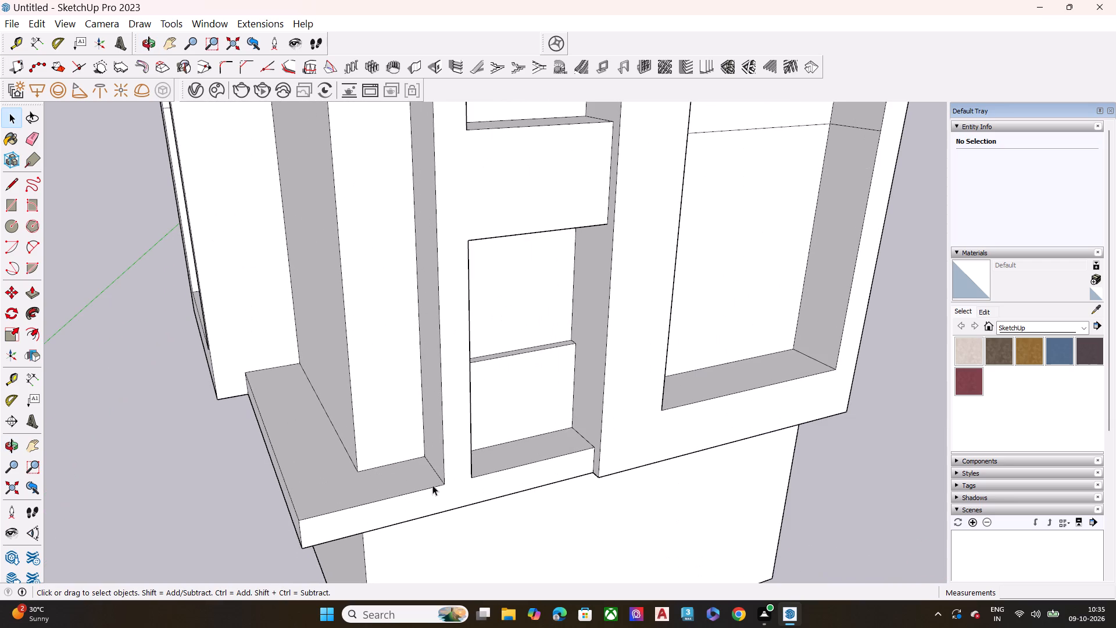
scroll(466, 445, down, 5)
scroll(467, 487, up, 5)
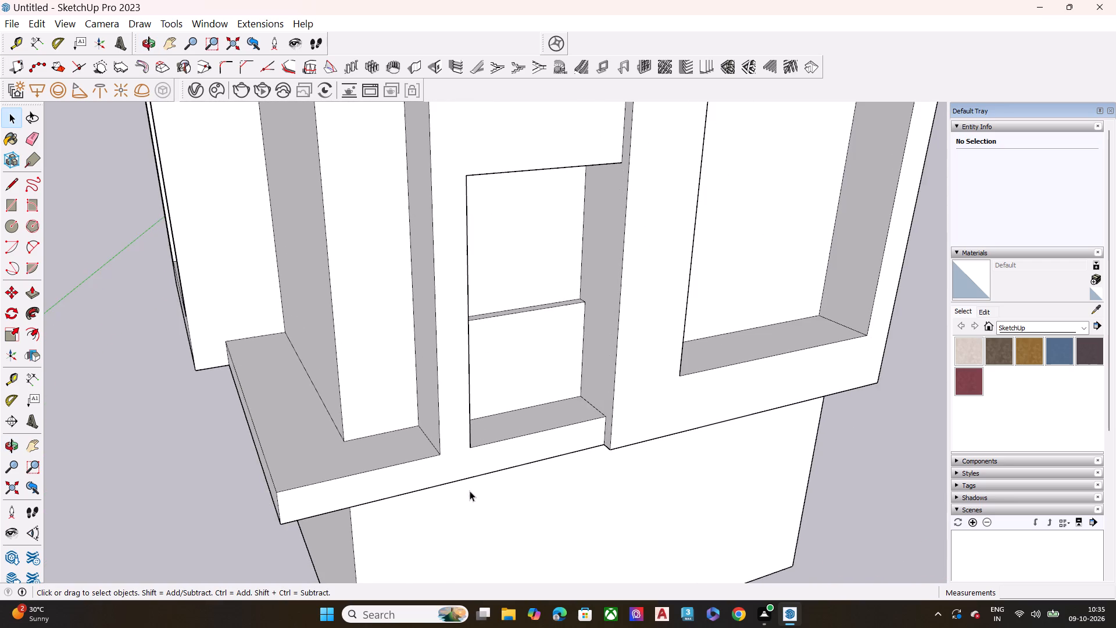
middle_drag(465, 490, 405, 447)
scroll(405, 448, up, 7)
key(l)
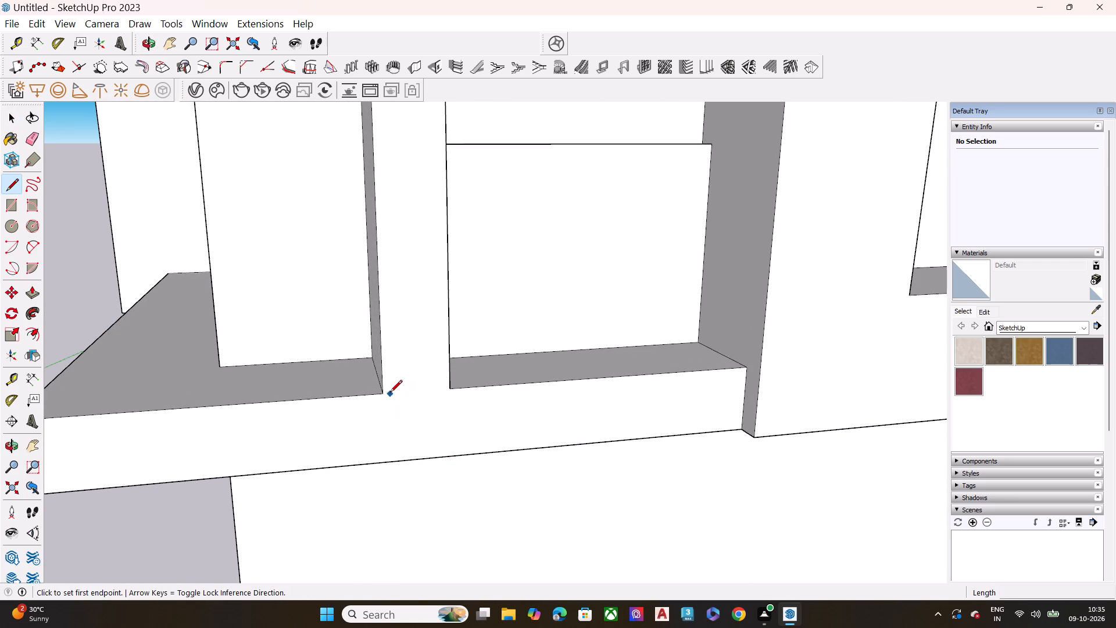
click(383, 392)
click(449, 388)
scroll(425, 394, down, 4)
key(space)
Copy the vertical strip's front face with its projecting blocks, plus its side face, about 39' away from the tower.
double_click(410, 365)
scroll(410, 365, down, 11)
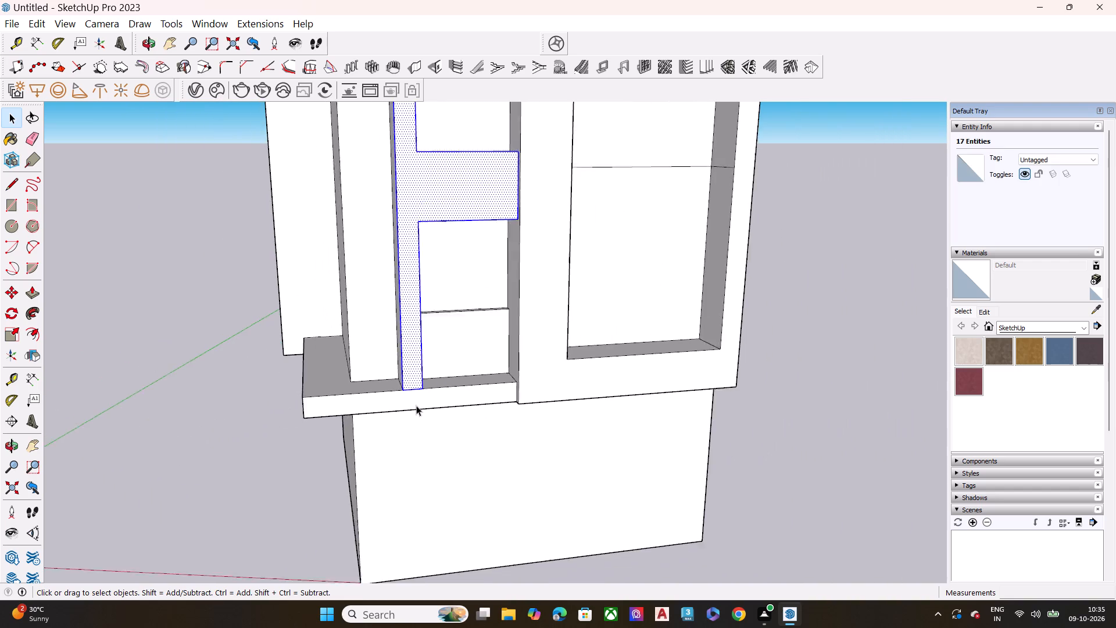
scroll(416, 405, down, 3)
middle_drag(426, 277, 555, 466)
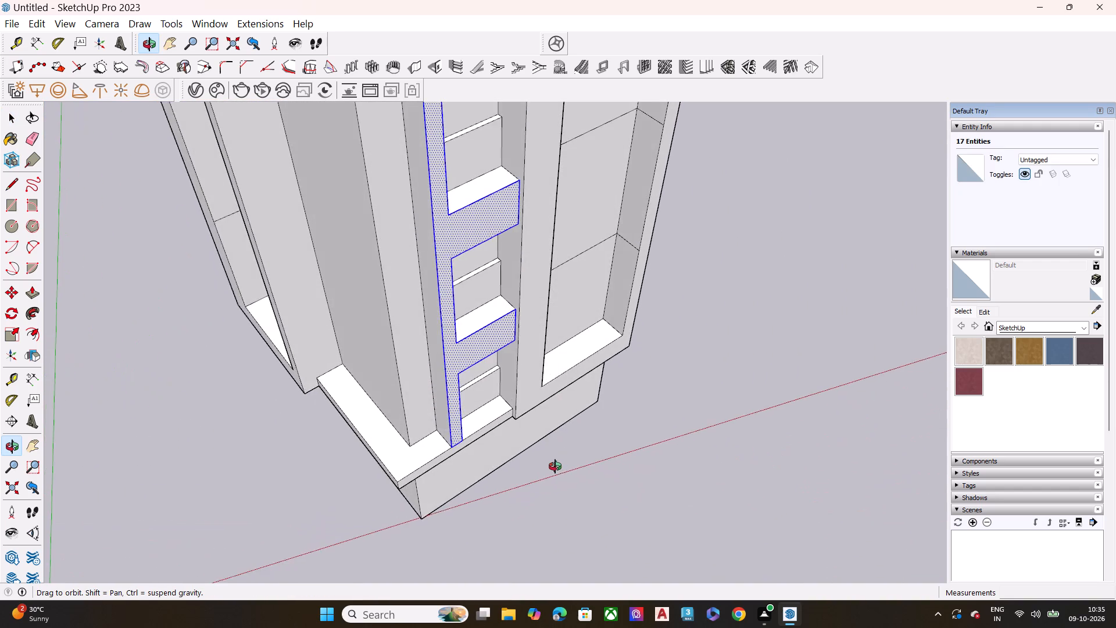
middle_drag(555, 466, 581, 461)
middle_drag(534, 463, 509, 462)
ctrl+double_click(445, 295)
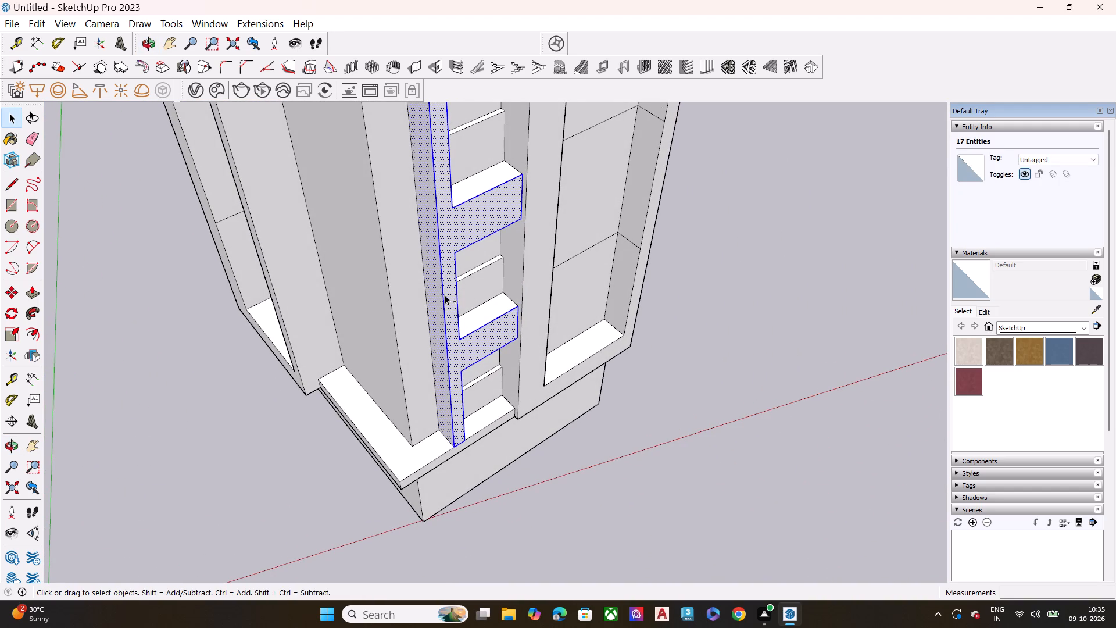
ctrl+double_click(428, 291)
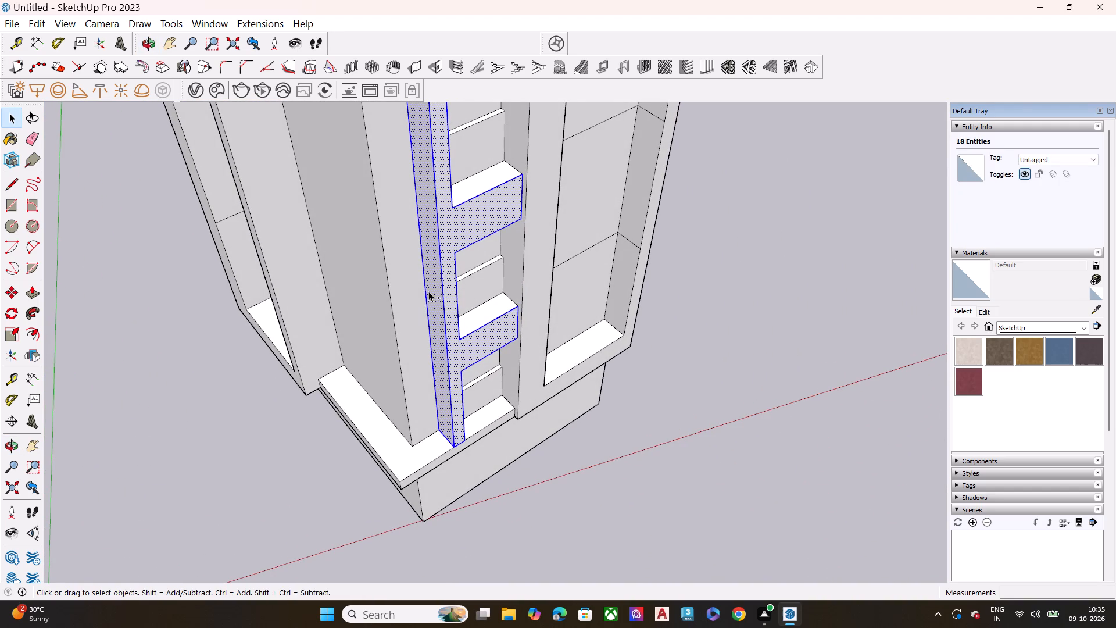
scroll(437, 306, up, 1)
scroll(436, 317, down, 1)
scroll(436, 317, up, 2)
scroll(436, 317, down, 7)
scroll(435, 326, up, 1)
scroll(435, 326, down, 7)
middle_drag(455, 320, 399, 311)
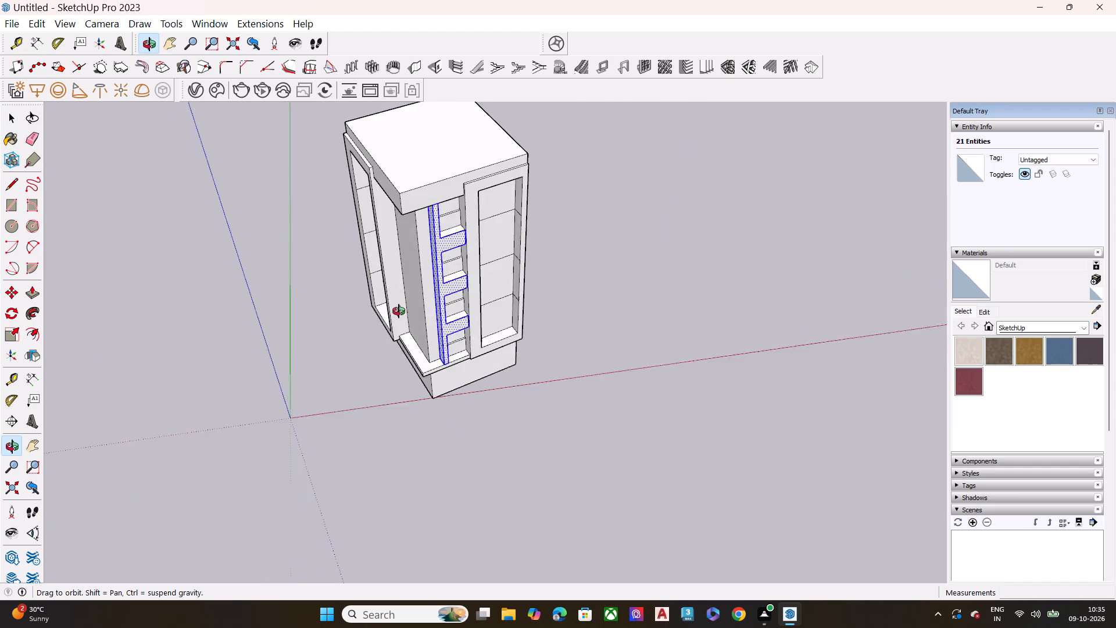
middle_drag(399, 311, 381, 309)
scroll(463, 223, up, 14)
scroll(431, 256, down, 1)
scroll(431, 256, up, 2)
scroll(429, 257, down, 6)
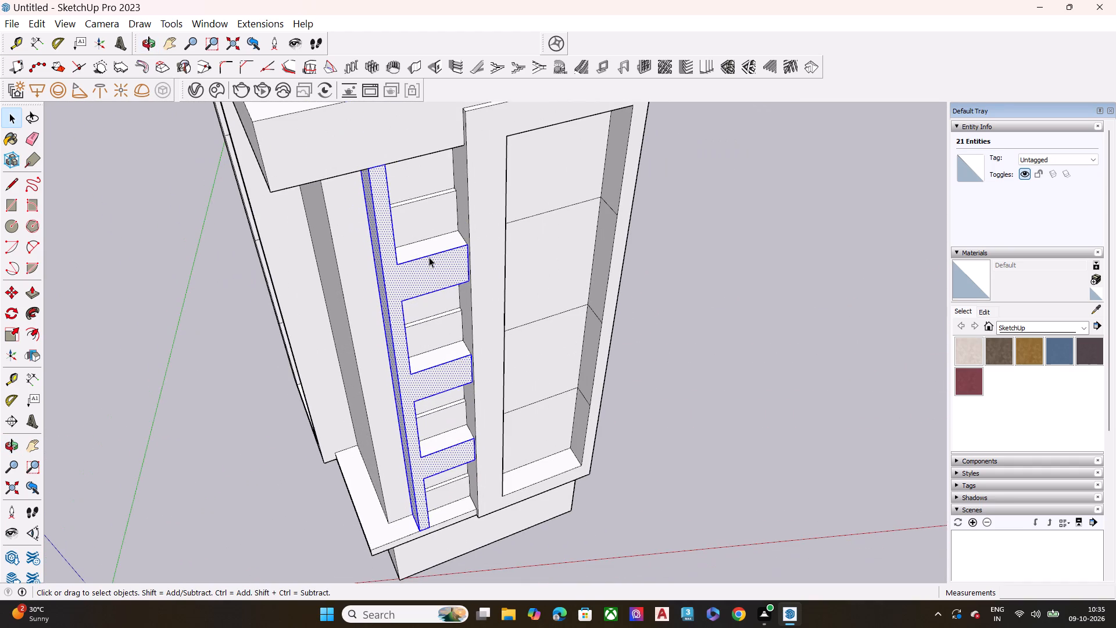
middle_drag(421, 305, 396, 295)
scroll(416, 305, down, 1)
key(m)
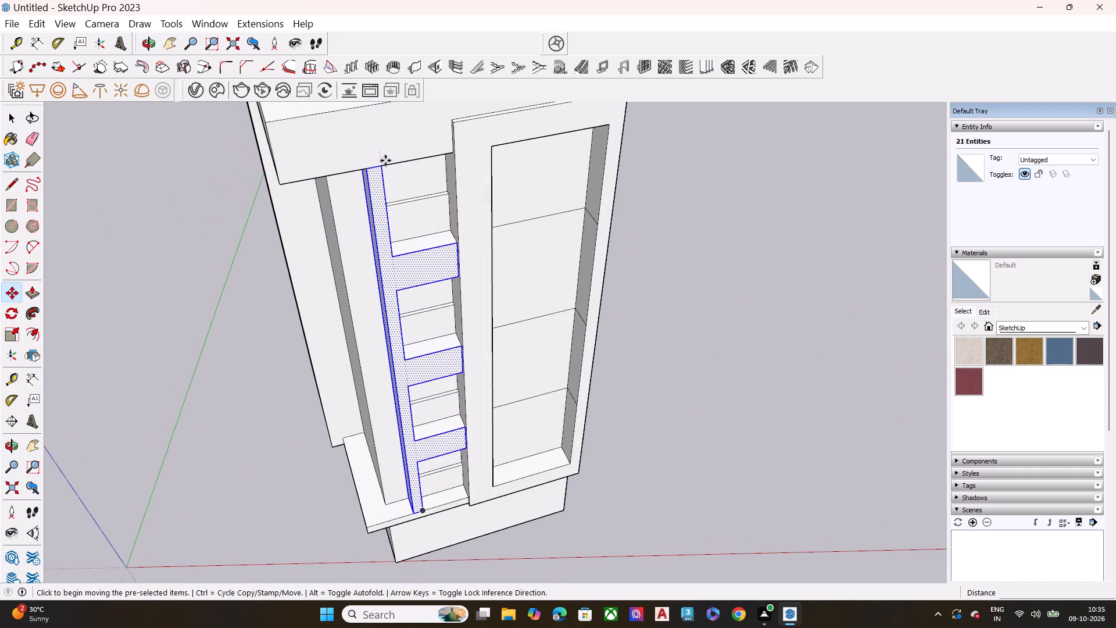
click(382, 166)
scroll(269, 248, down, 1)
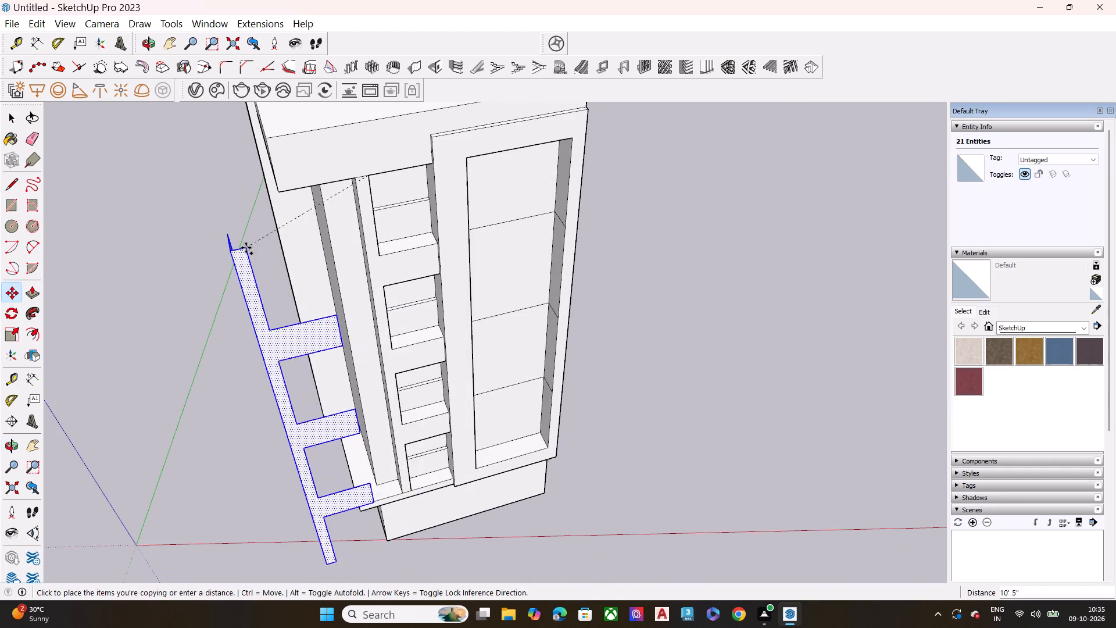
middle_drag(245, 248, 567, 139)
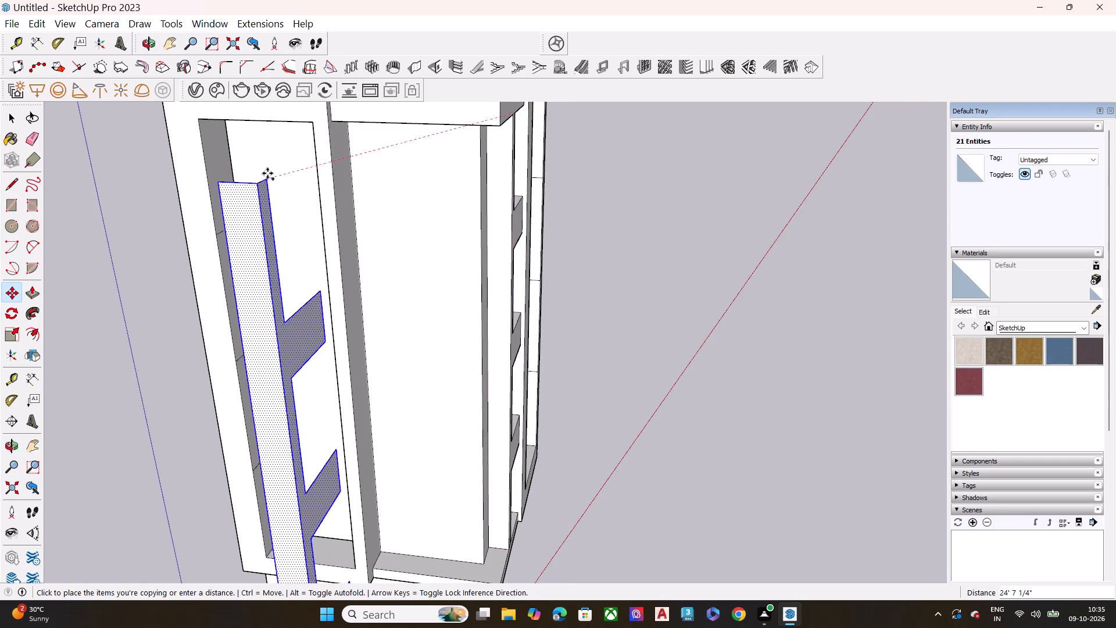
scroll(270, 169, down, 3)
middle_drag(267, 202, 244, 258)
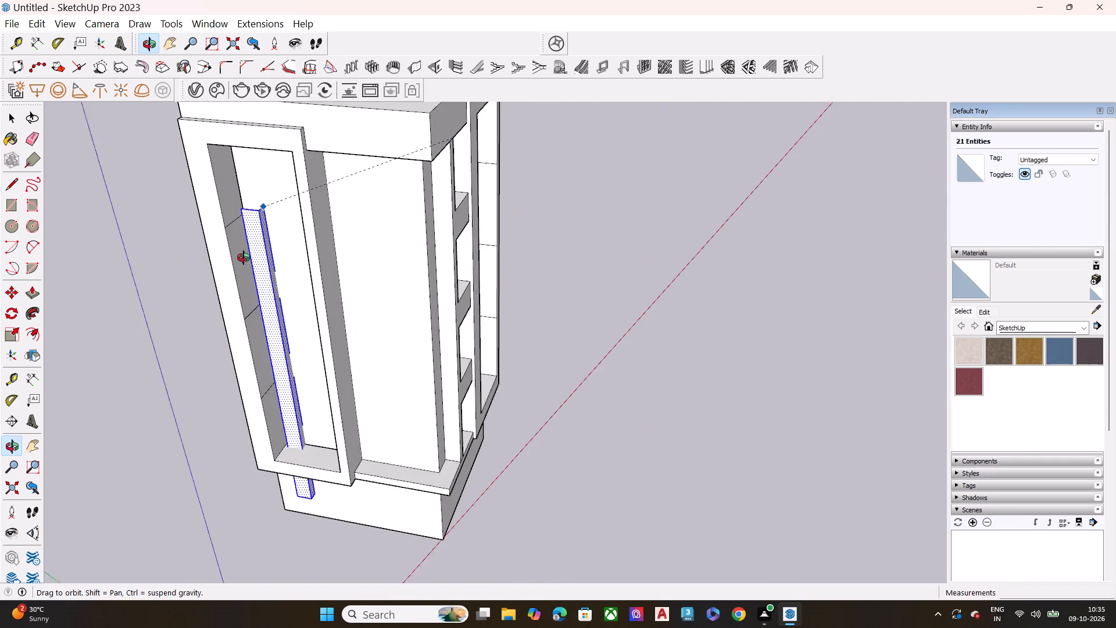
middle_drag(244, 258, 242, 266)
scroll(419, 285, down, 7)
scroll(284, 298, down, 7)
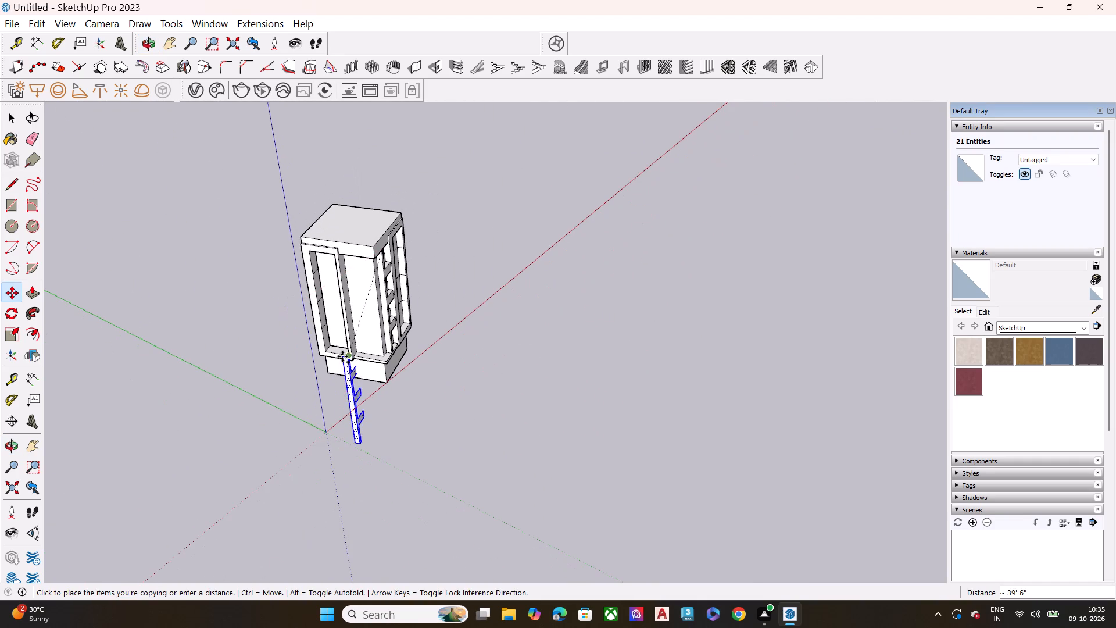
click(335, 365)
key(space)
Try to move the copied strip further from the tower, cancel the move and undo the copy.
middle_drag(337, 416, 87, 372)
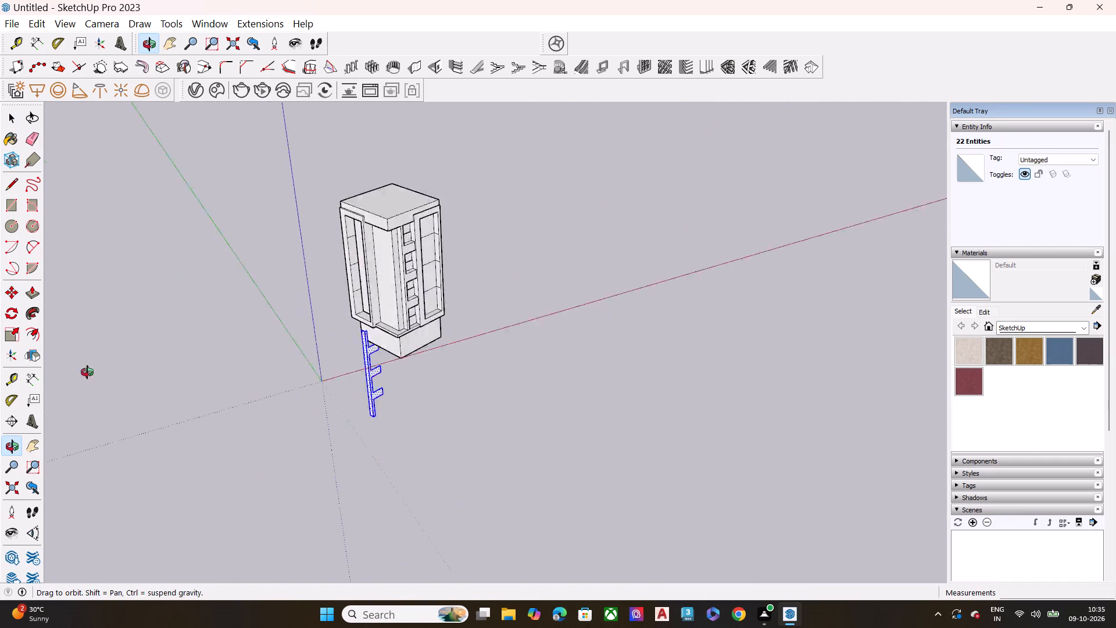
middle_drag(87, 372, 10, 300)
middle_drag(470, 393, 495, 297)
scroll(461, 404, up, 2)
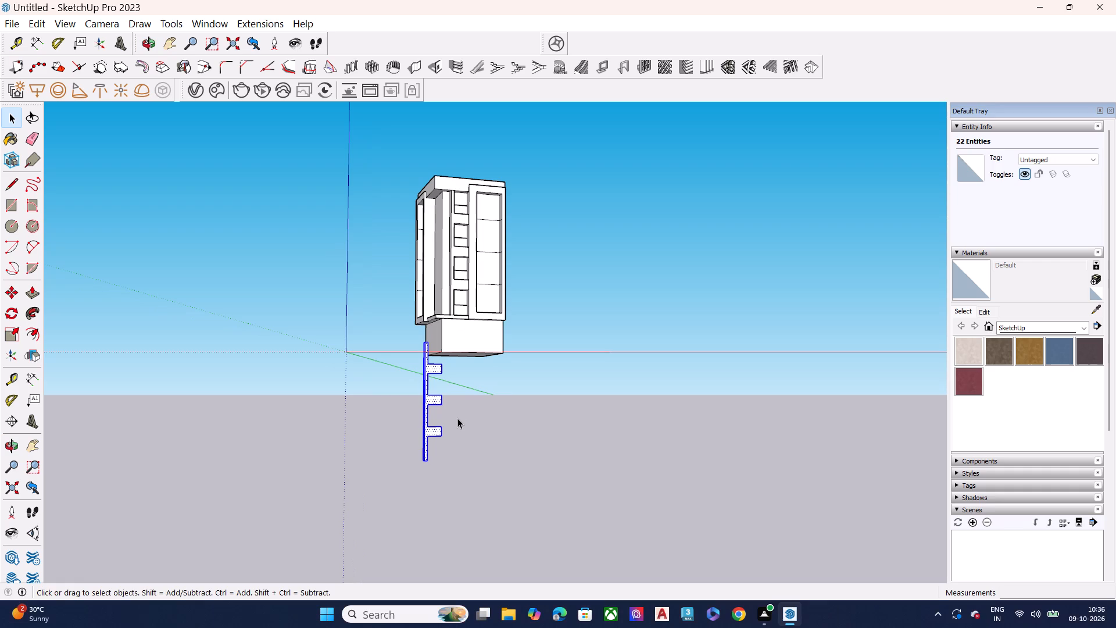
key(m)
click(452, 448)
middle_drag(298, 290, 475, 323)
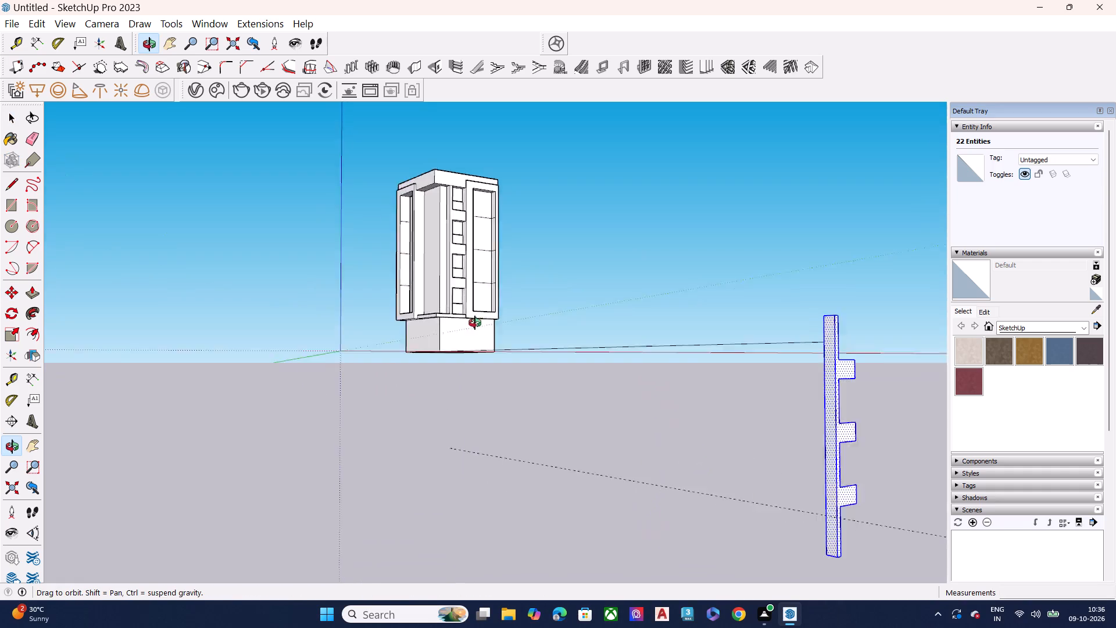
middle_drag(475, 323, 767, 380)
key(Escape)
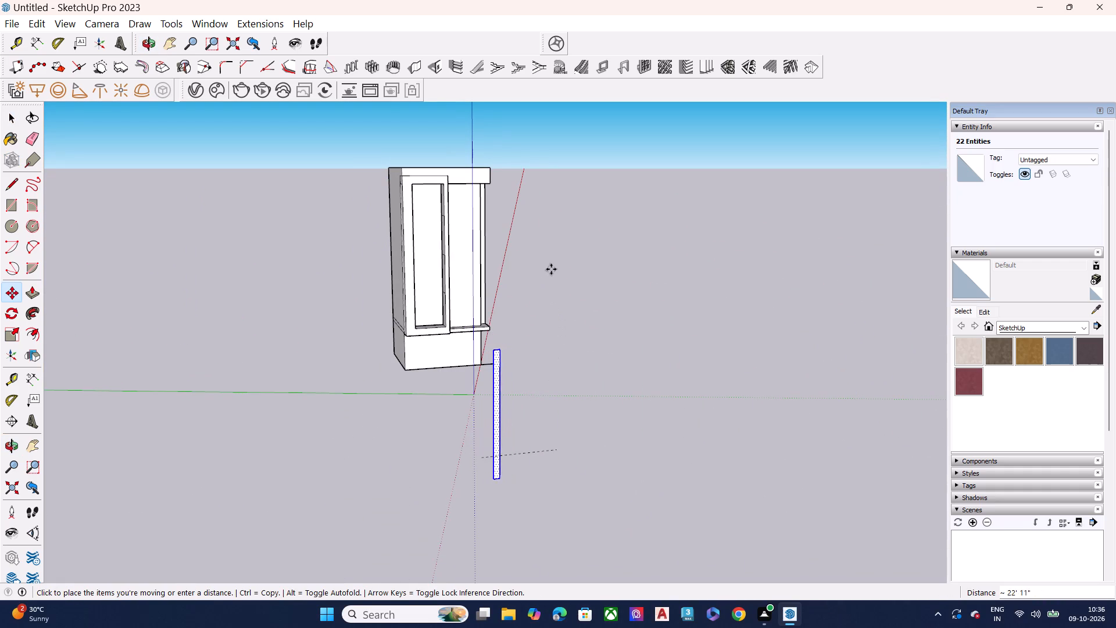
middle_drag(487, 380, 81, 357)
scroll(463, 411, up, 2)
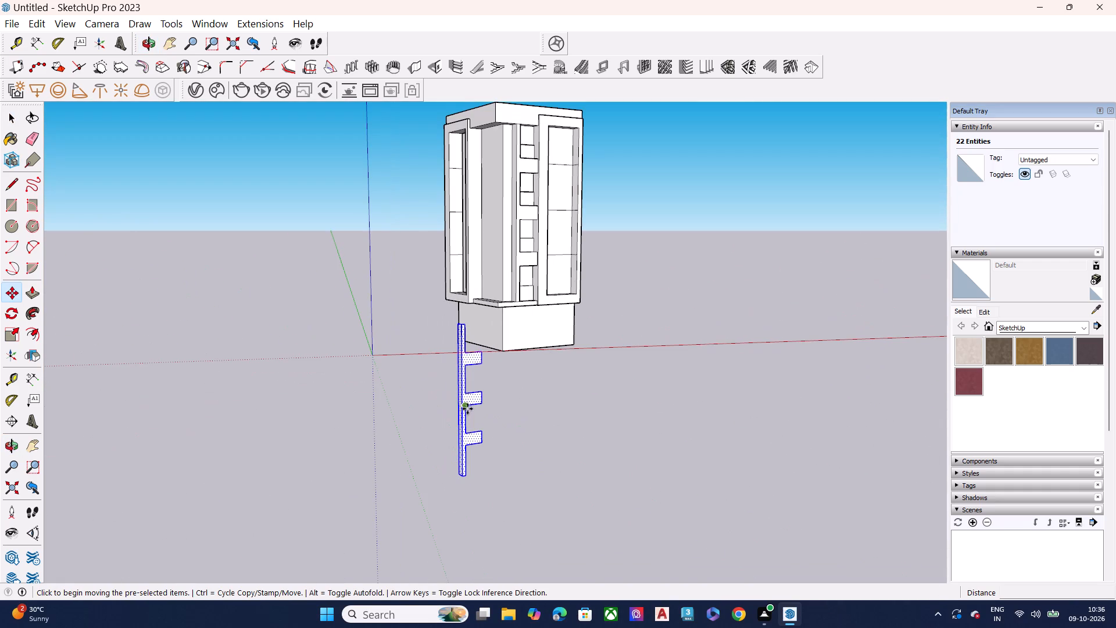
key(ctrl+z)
Copy only the front face of the vertical strip with its projecting blocks about 27' along the red axis, clear of the tower.
scroll(539, 130, up, 9)
key(space)
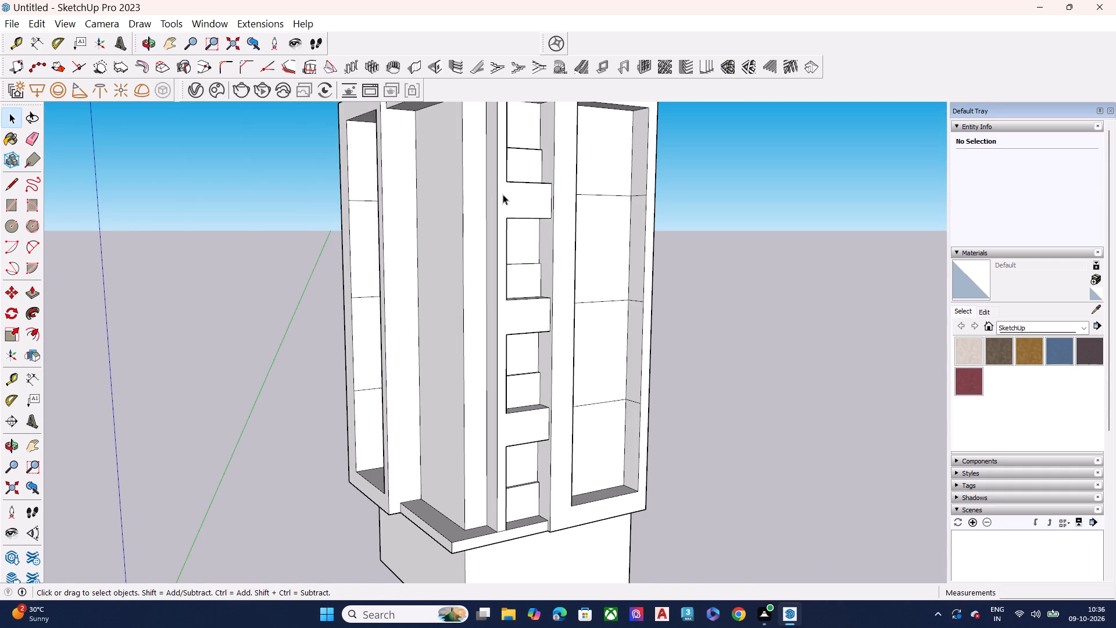
double_click(503, 194)
ctrl+double_click(503, 194)
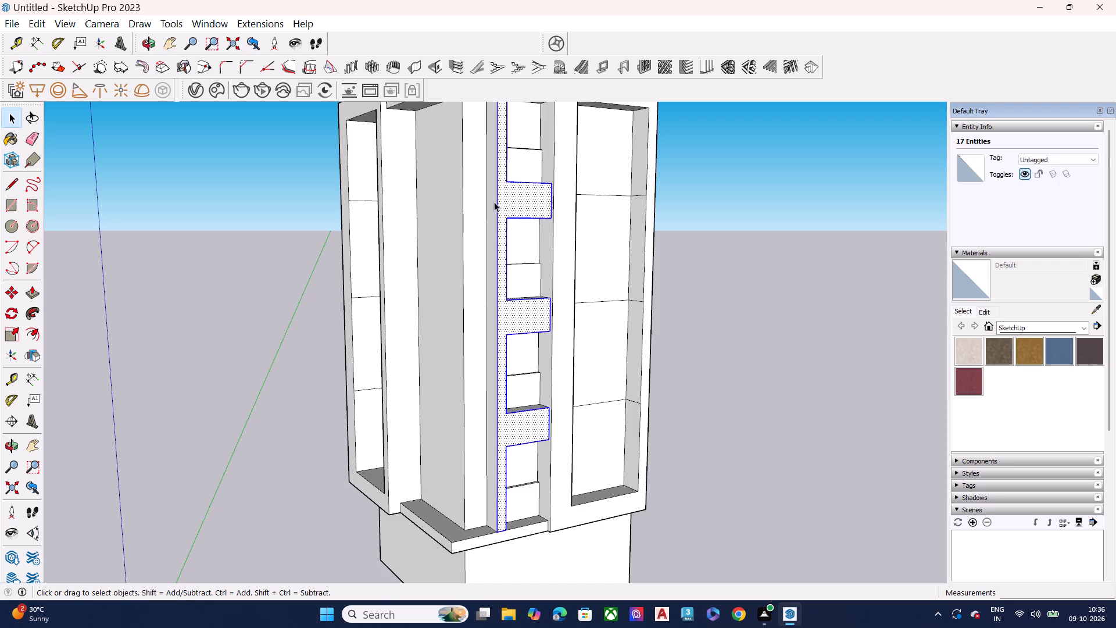
scroll(491, 205, down, 6)
scroll(522, 198, up, 4)
key(m)
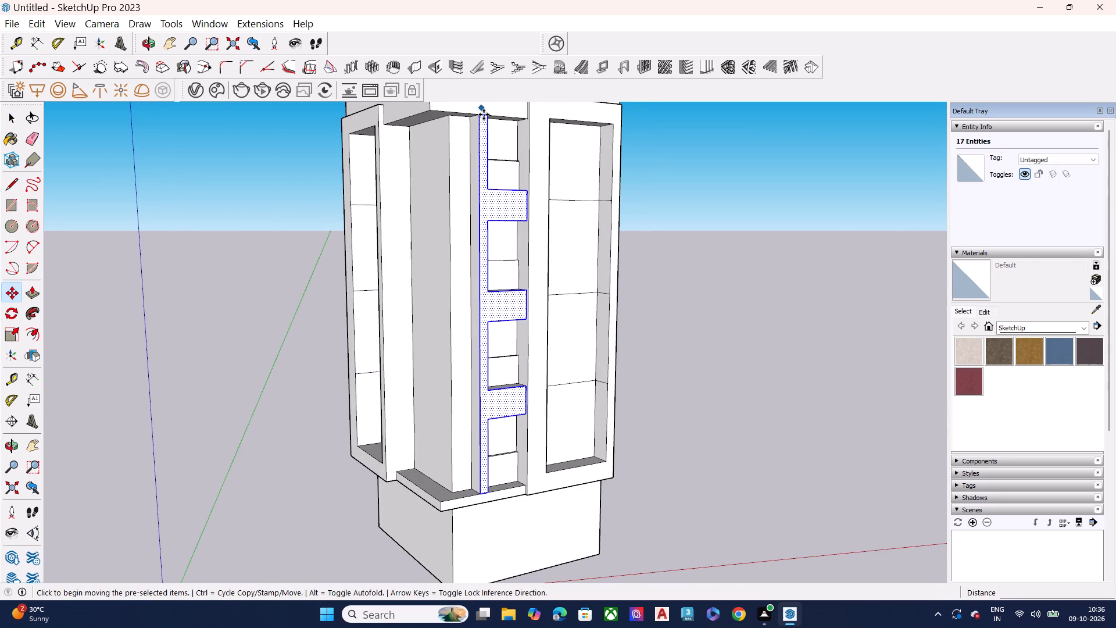
click(490, 115)
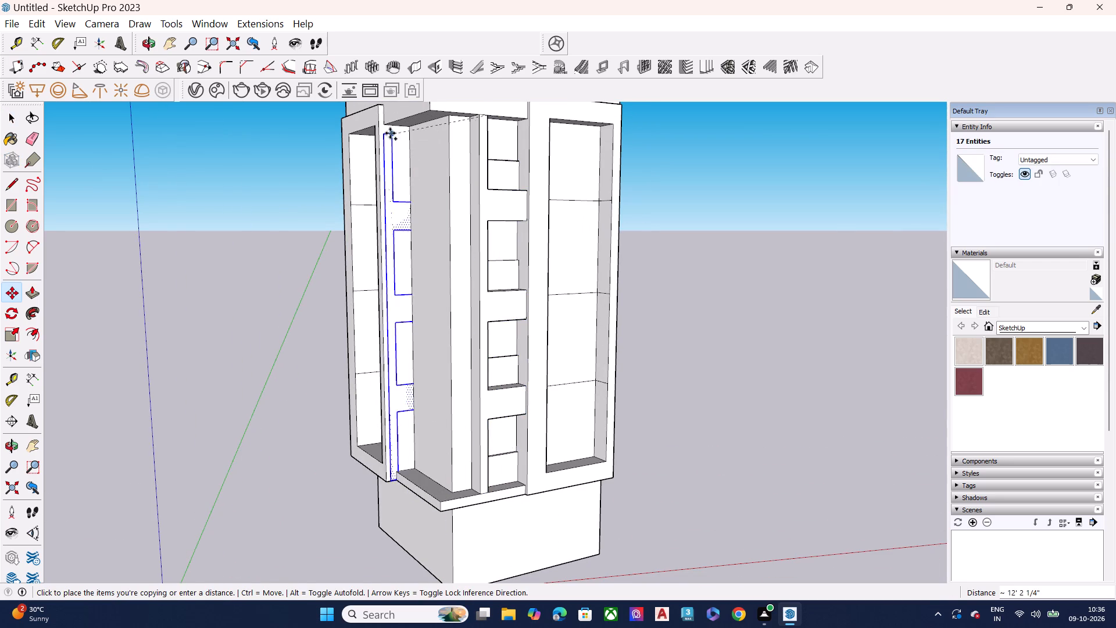
middle_drag(389, 117, 577, 135)
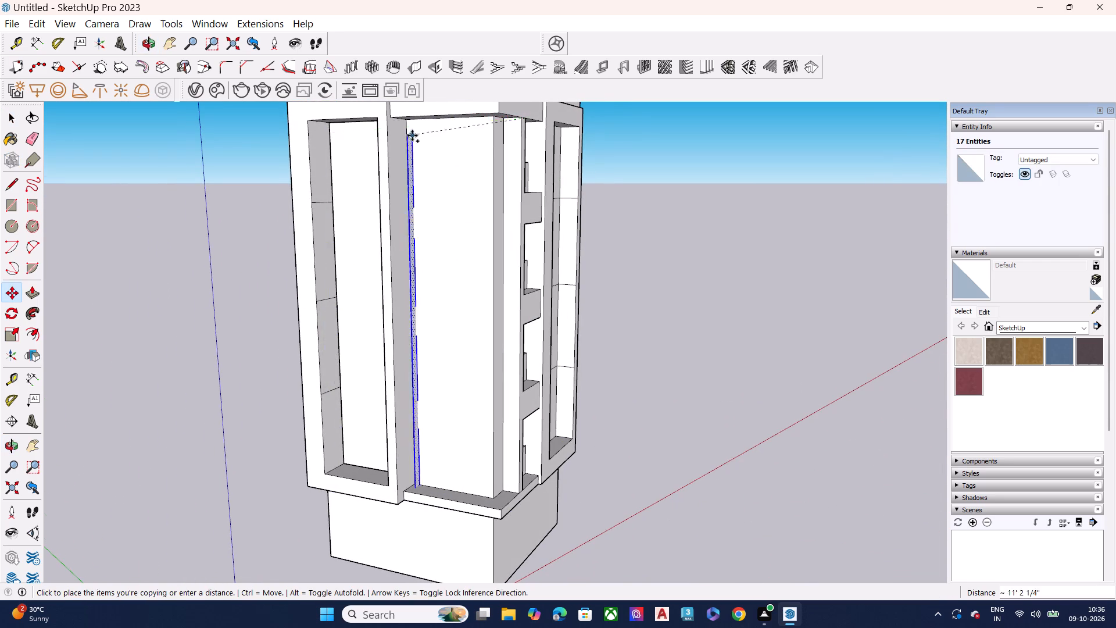
middle_drag(407, 137, 86, 118)
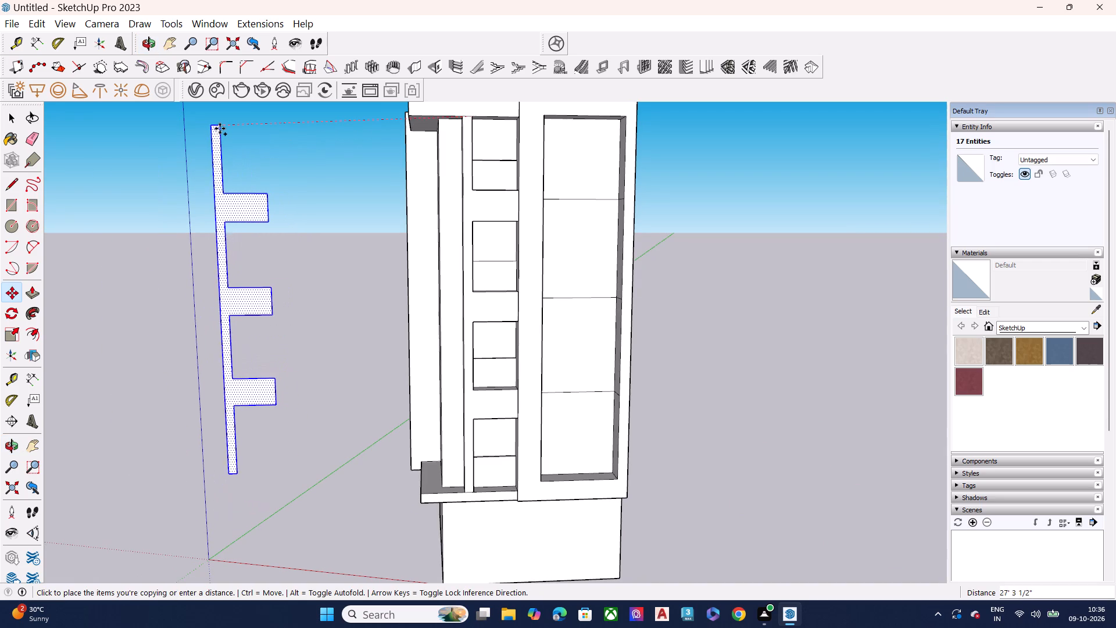
click(216, 129)
key(space)
Rotate the copied strip face 90 degrees in the horizontal plane about its foot, parallel to the tower's adjoining side.
middle_drag(214, 166, 267, 277)
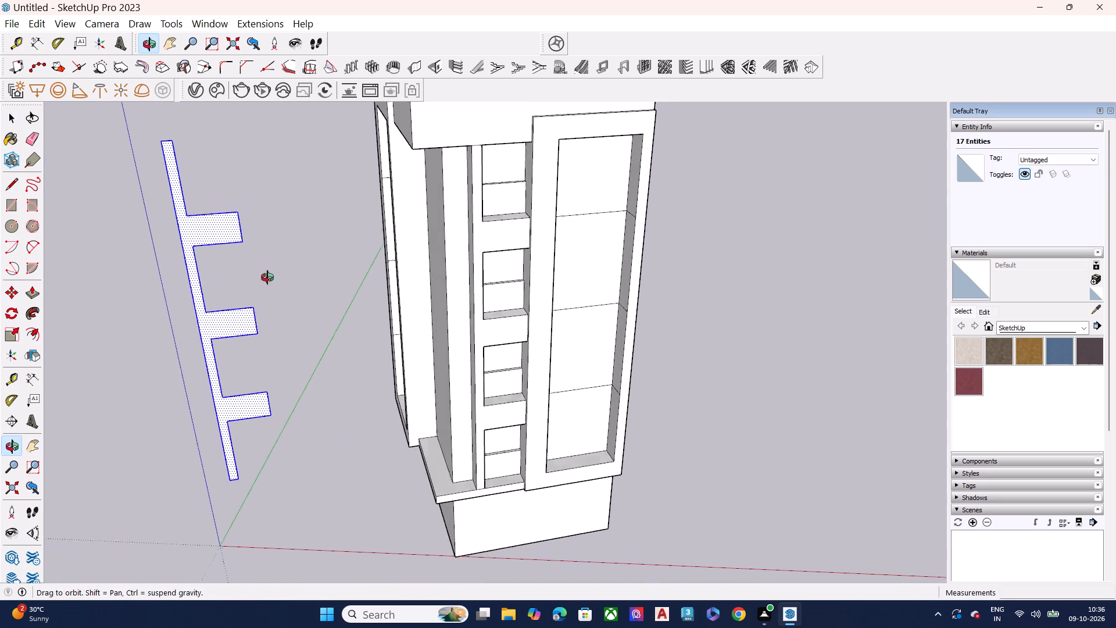
middle_drag(267, 277, 267, 278)
key(q)
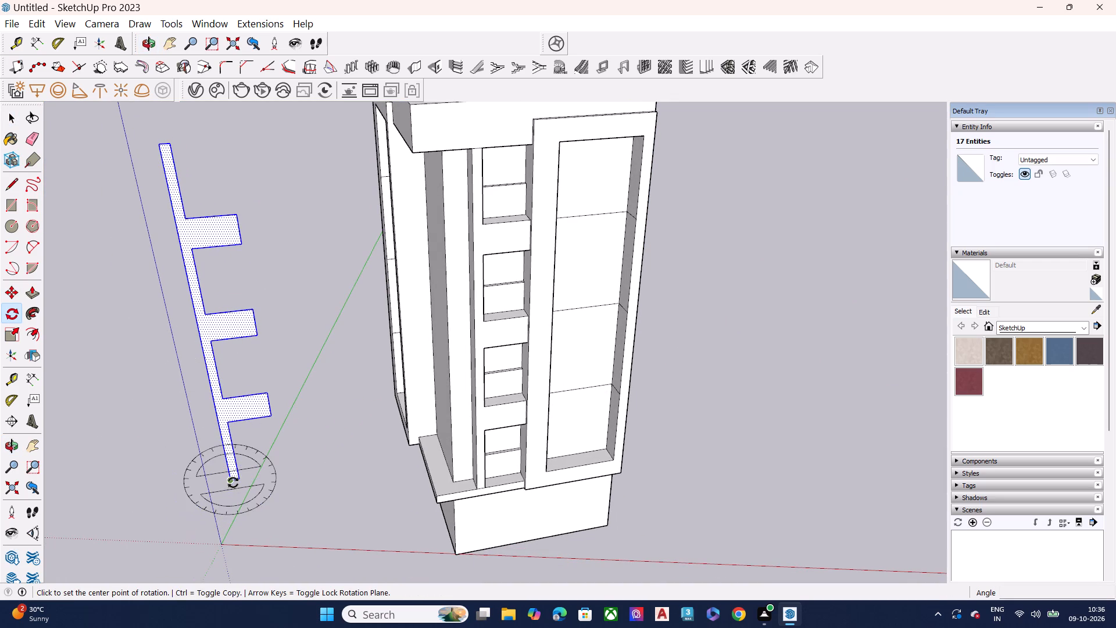
click(230, 489)
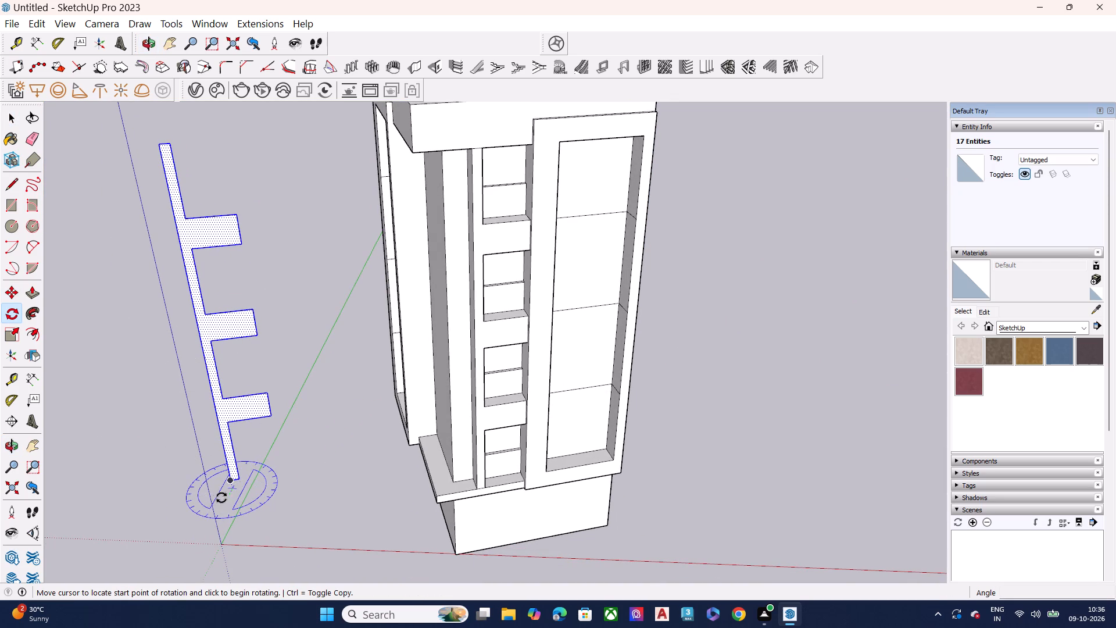
click(213, 533)
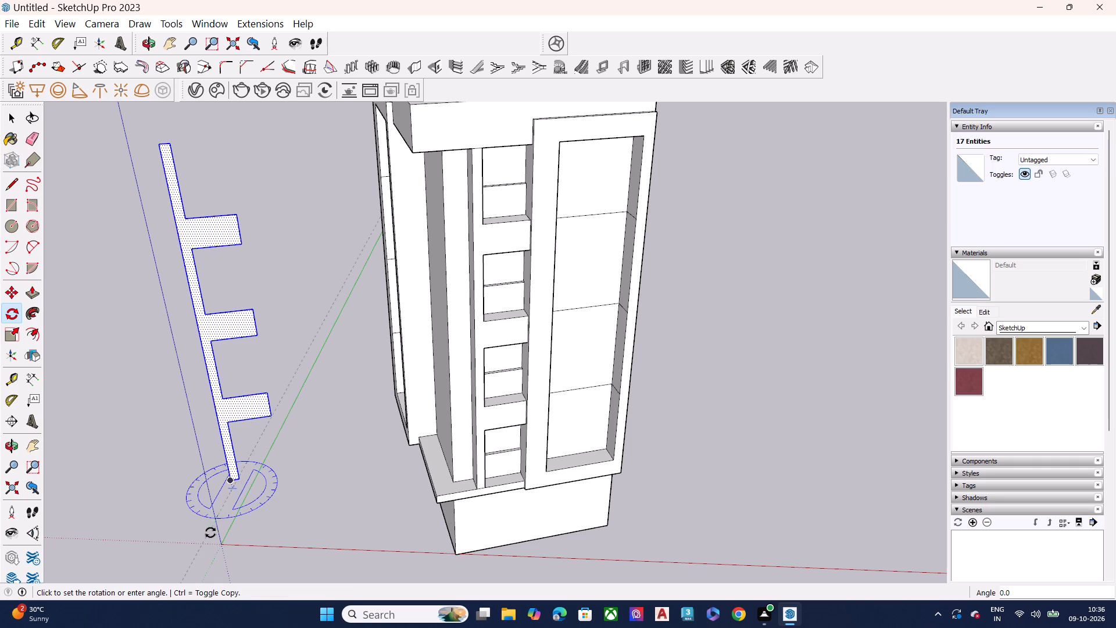
click(161, 486)
middle_drag(169, 491, 545, 427)
scroll(456, 321, down, 8)
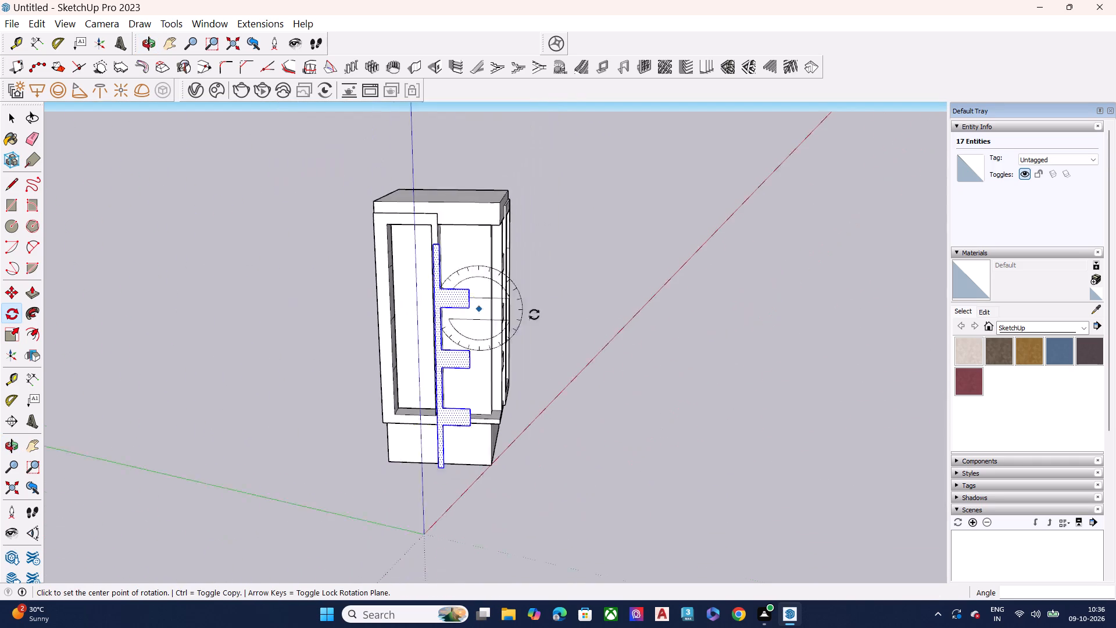
key(space)
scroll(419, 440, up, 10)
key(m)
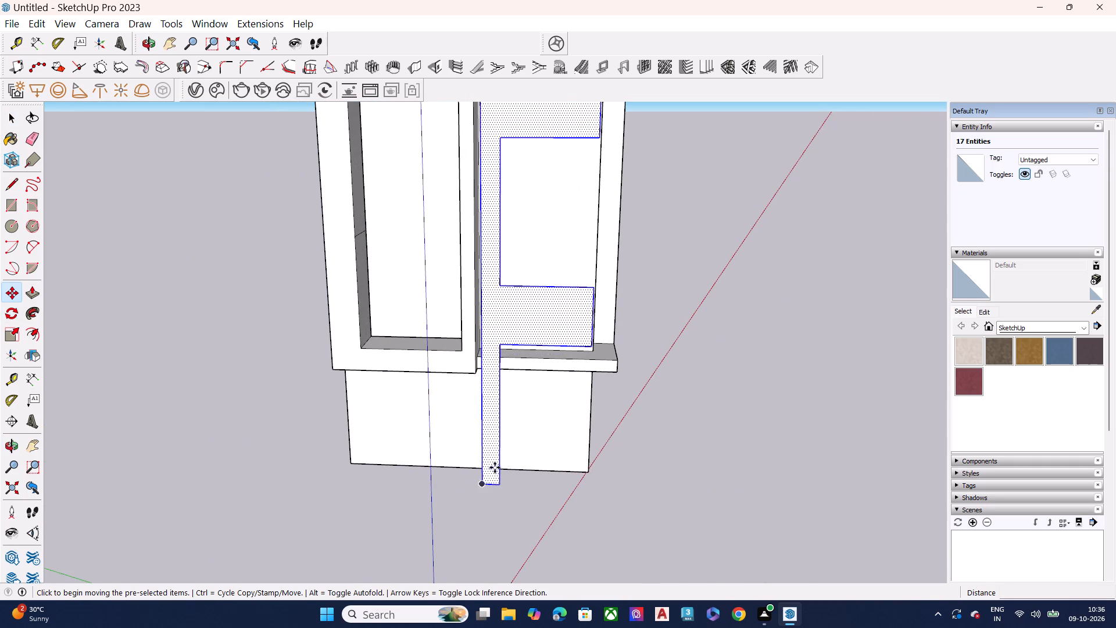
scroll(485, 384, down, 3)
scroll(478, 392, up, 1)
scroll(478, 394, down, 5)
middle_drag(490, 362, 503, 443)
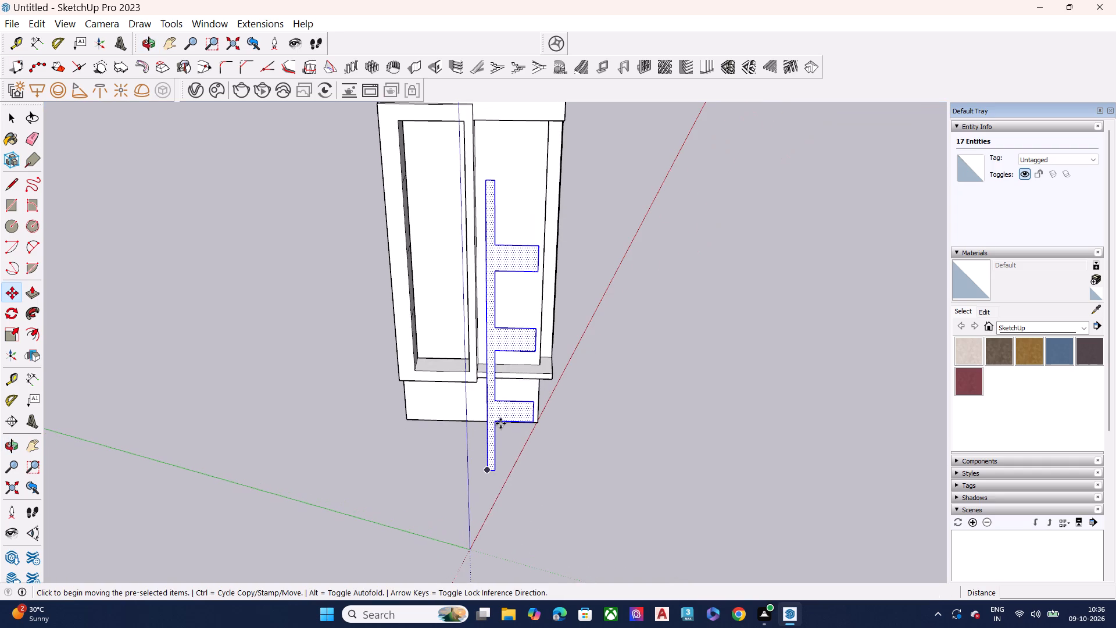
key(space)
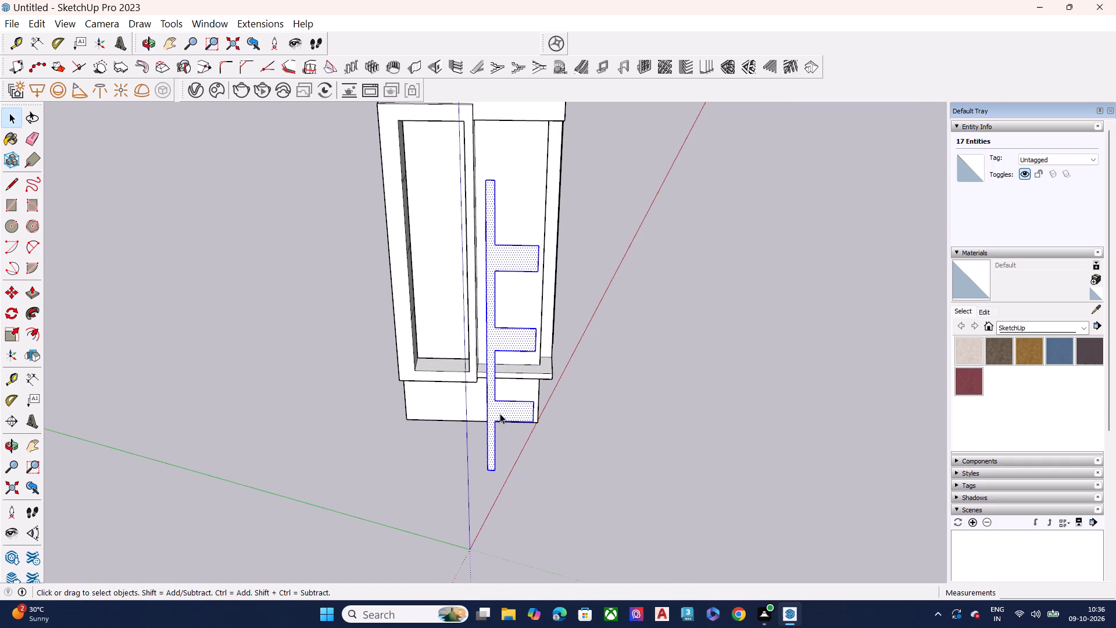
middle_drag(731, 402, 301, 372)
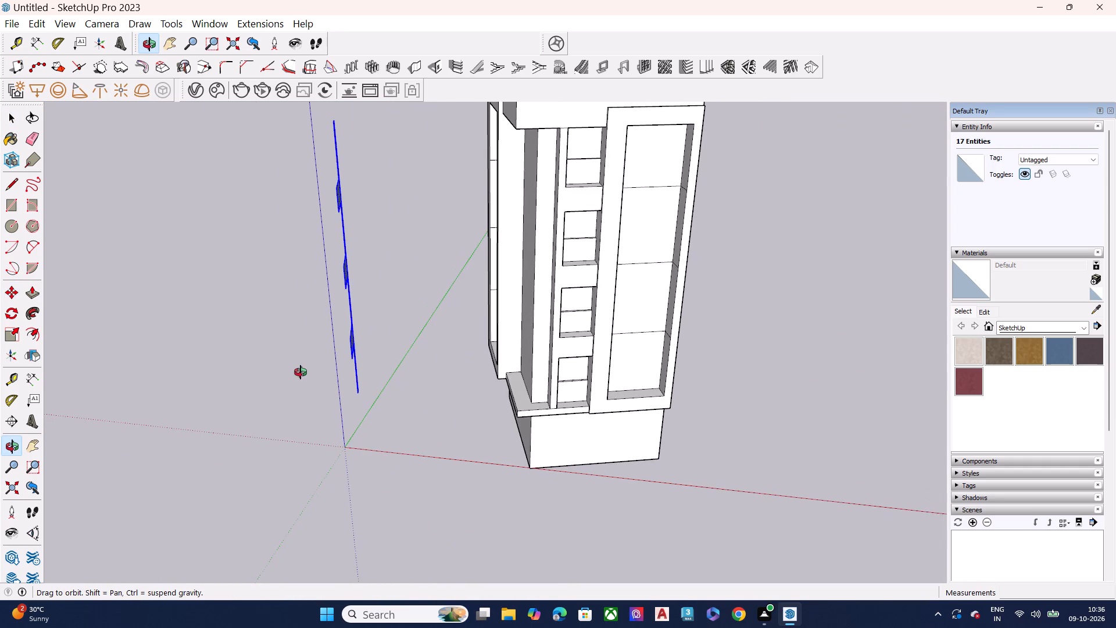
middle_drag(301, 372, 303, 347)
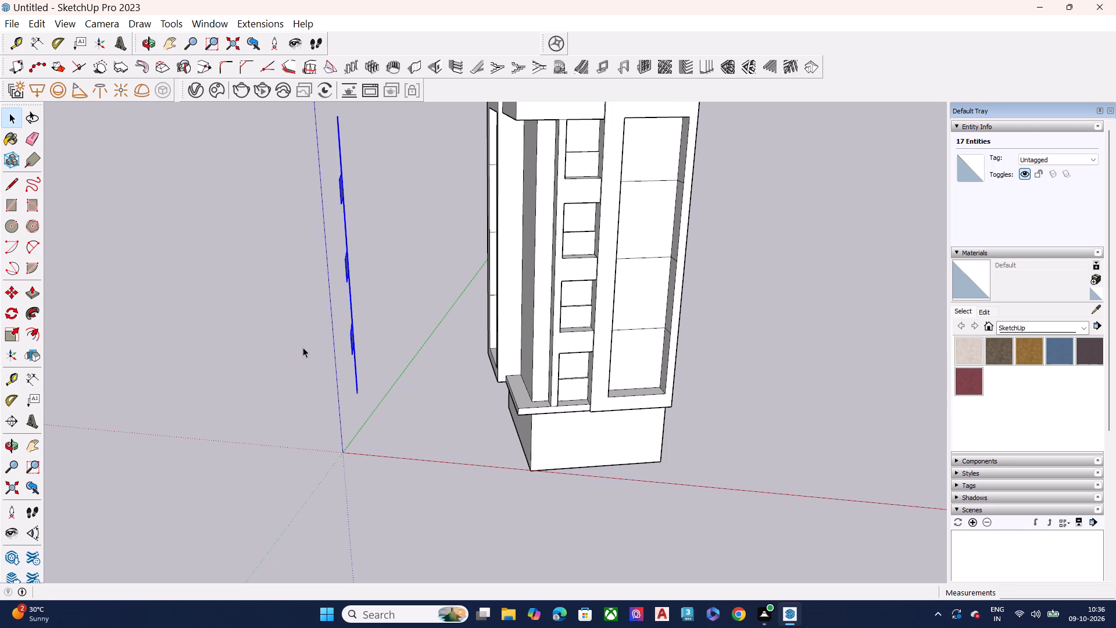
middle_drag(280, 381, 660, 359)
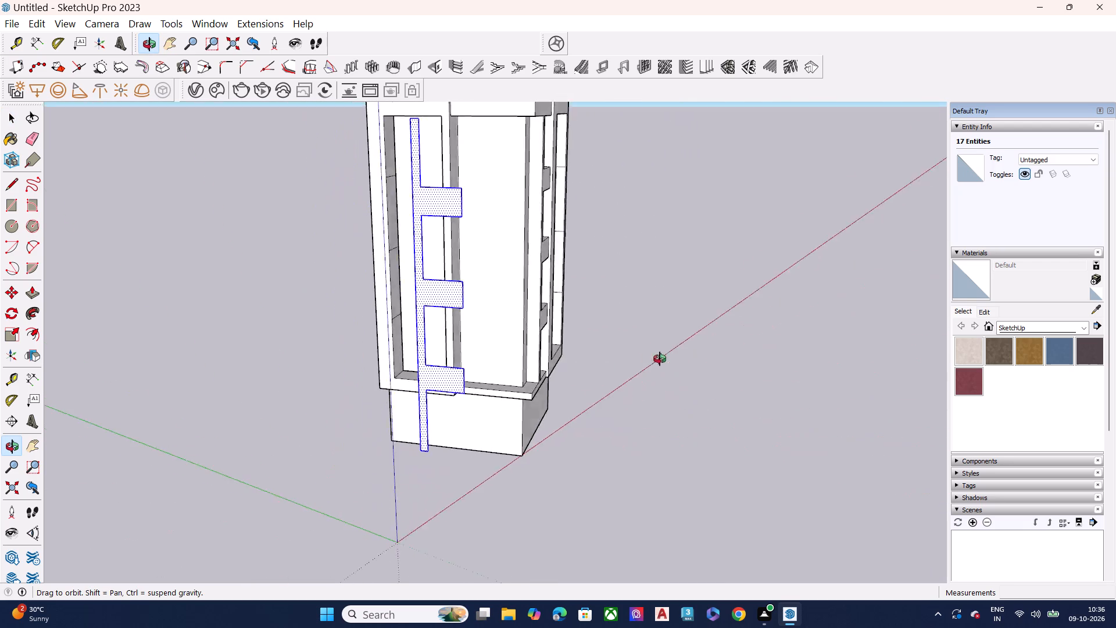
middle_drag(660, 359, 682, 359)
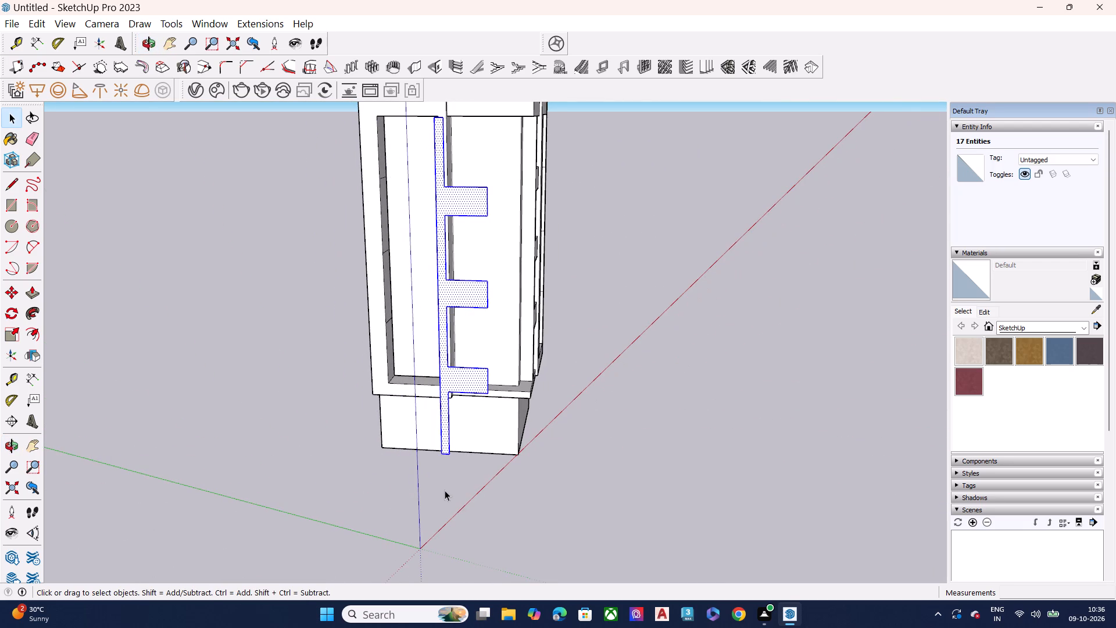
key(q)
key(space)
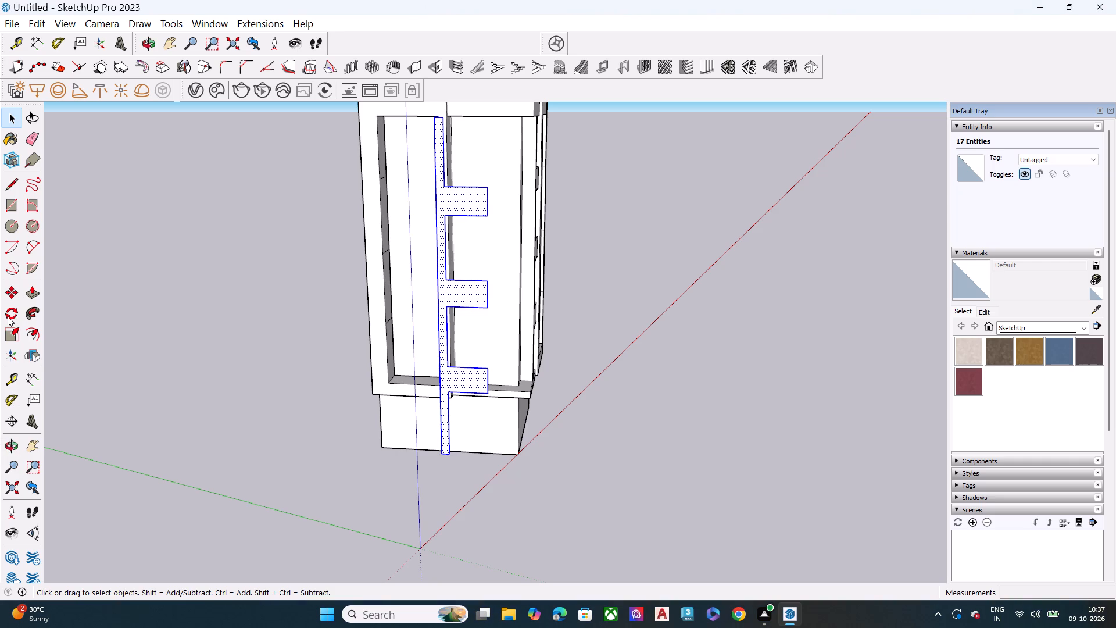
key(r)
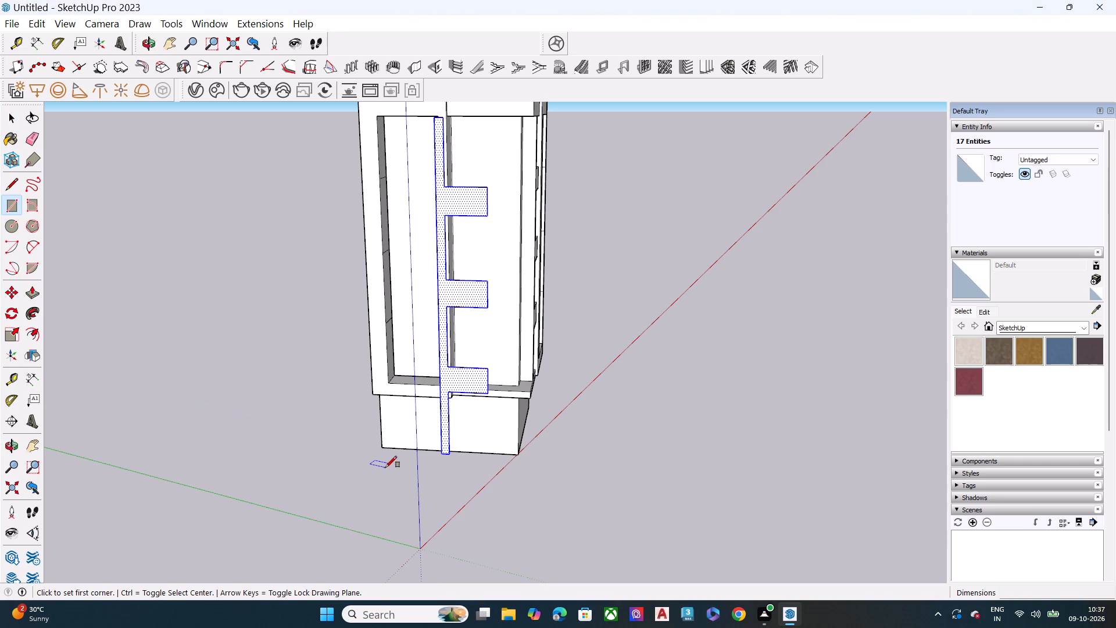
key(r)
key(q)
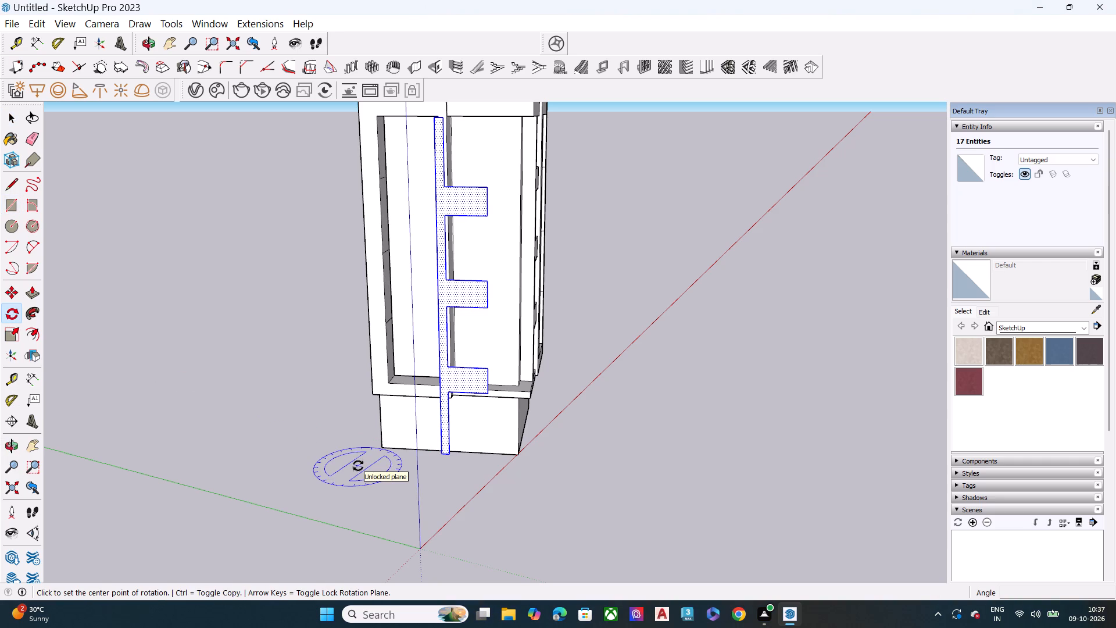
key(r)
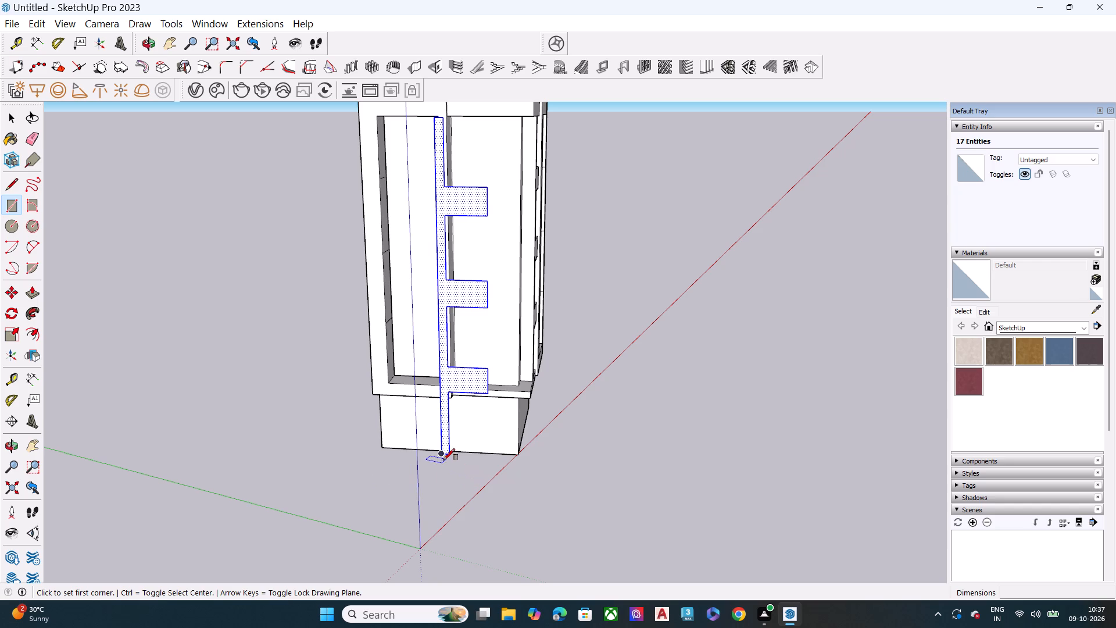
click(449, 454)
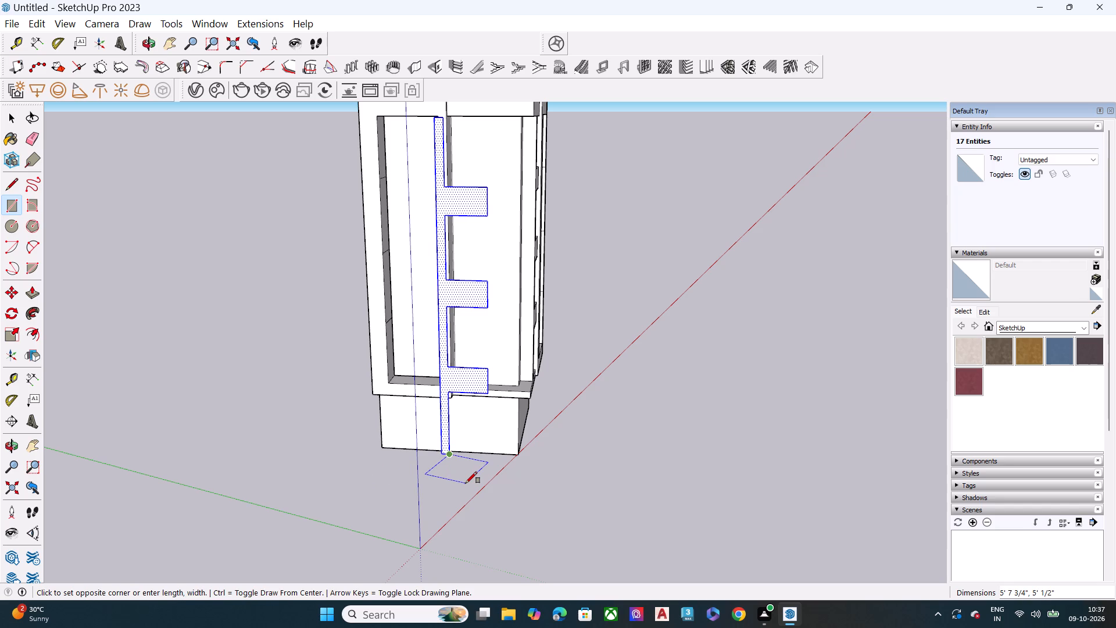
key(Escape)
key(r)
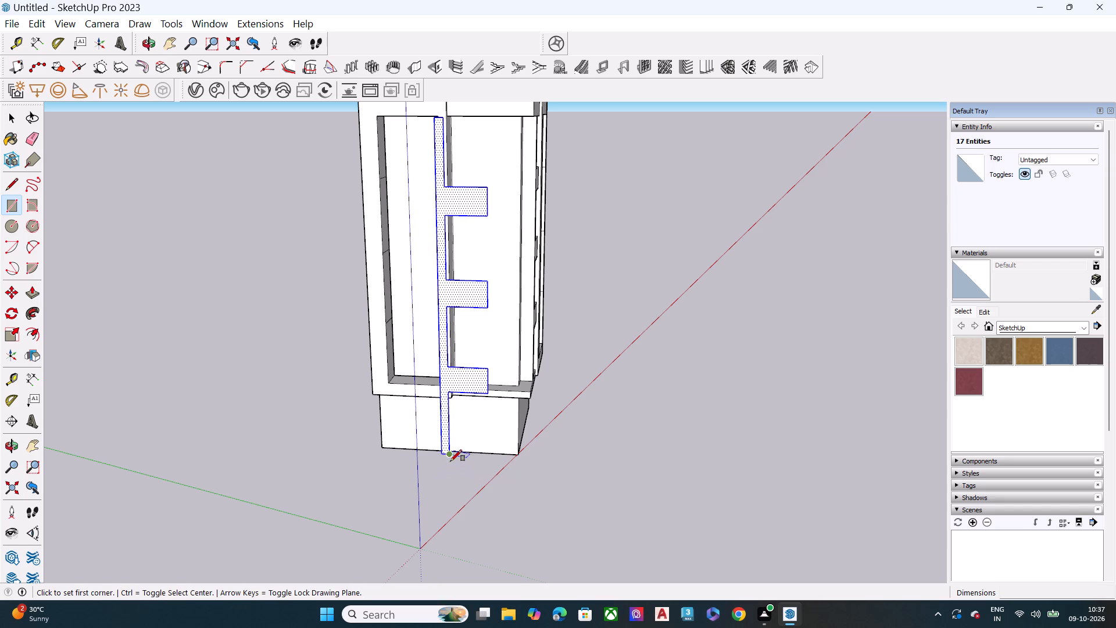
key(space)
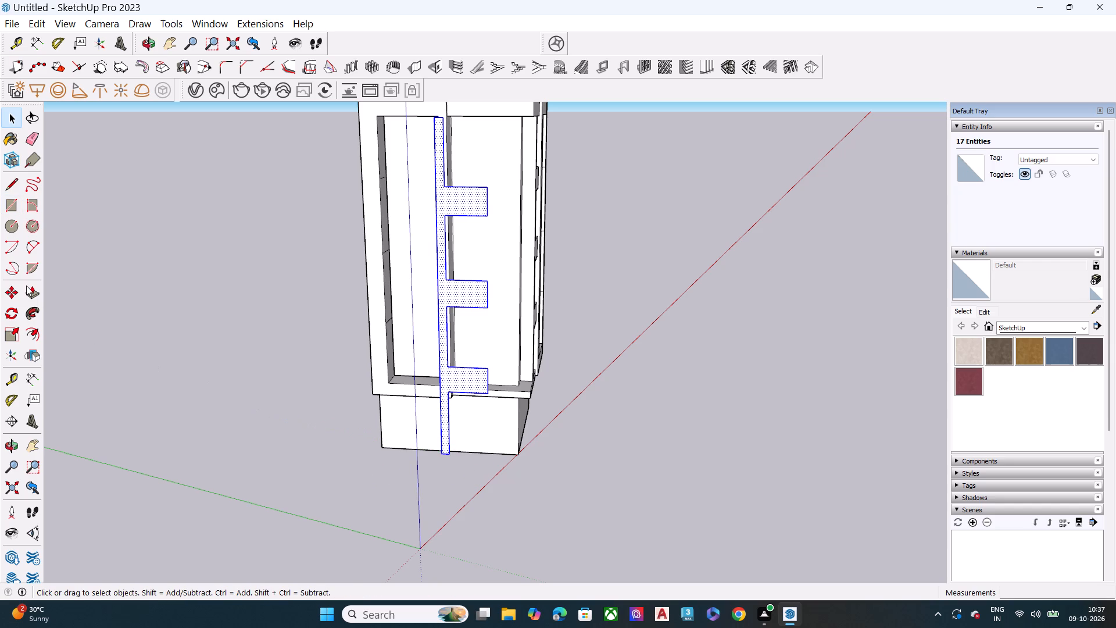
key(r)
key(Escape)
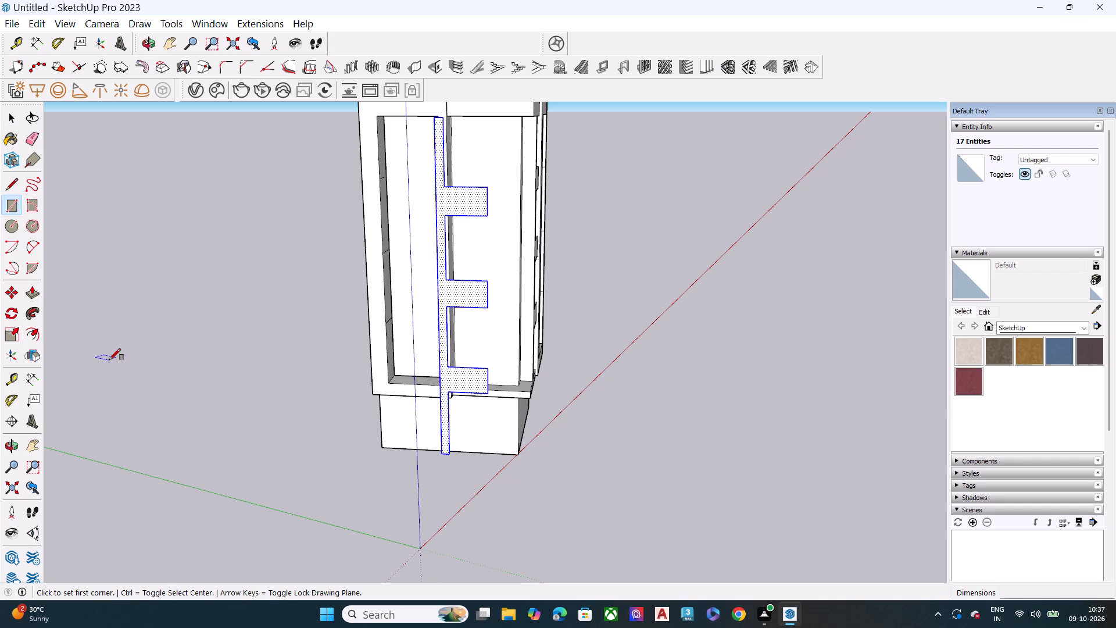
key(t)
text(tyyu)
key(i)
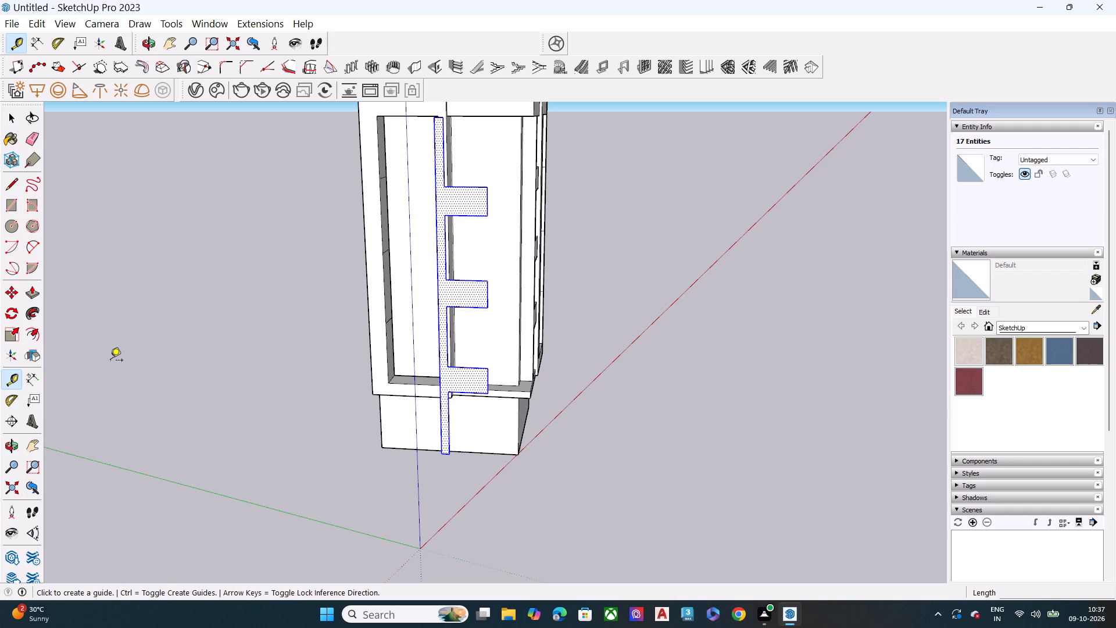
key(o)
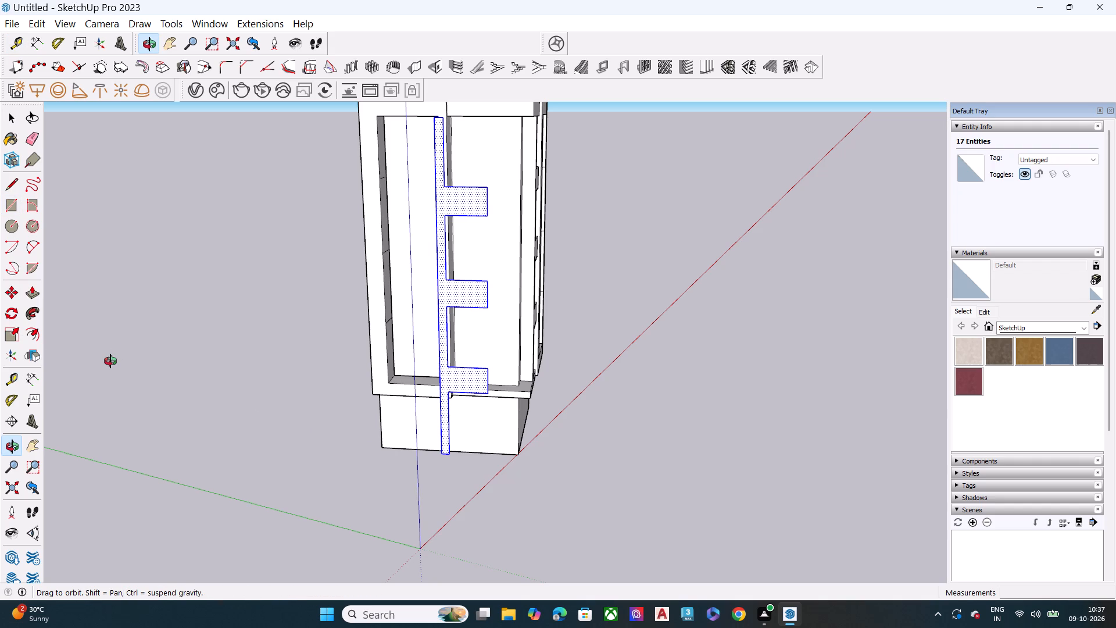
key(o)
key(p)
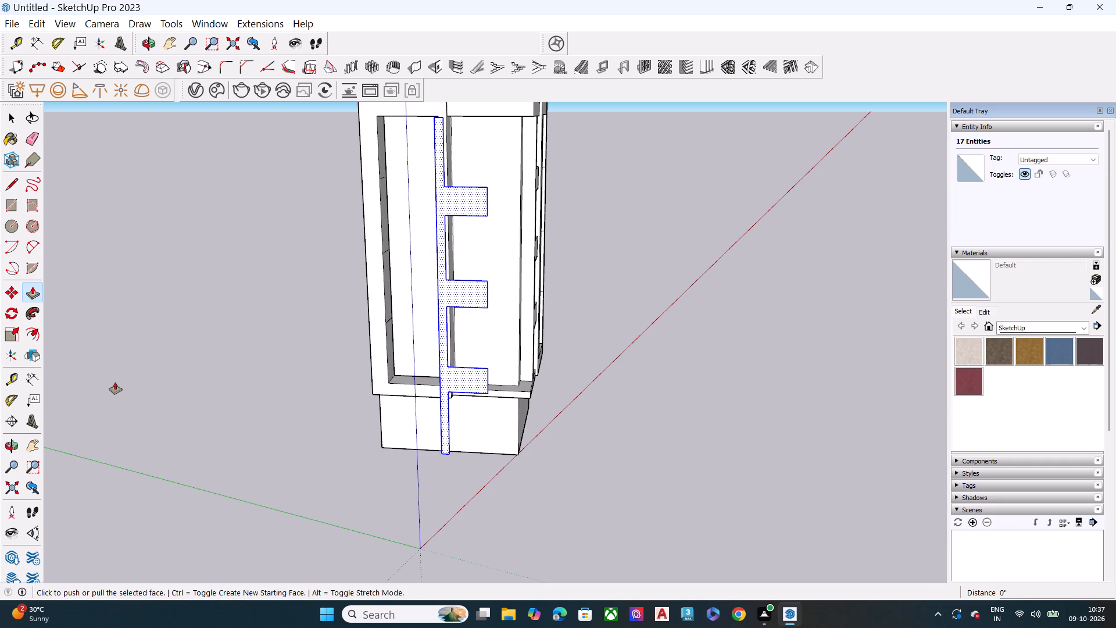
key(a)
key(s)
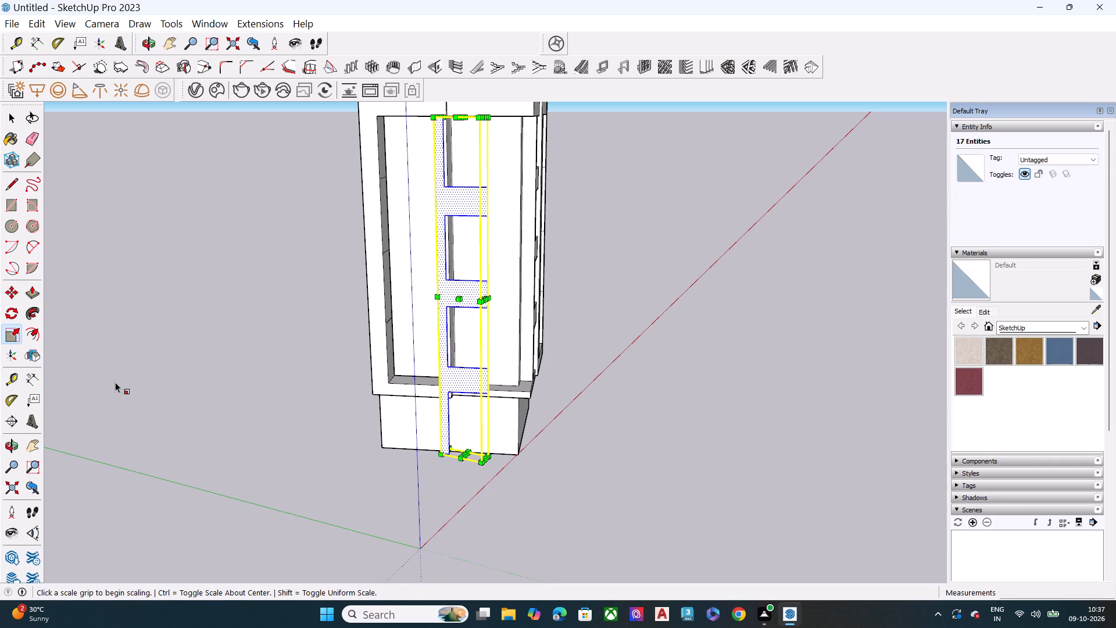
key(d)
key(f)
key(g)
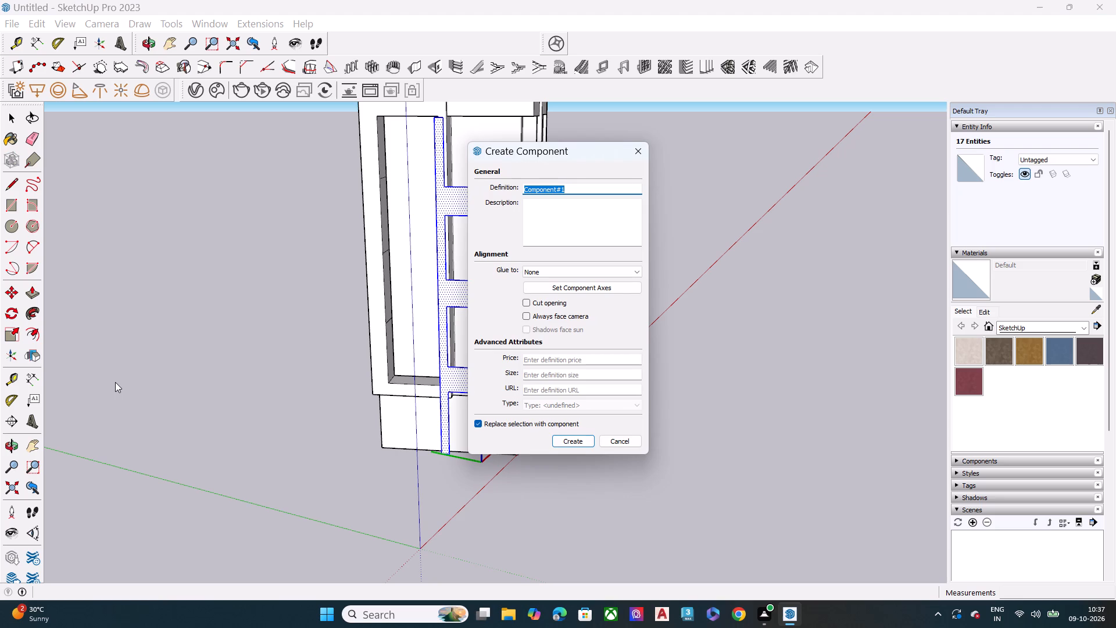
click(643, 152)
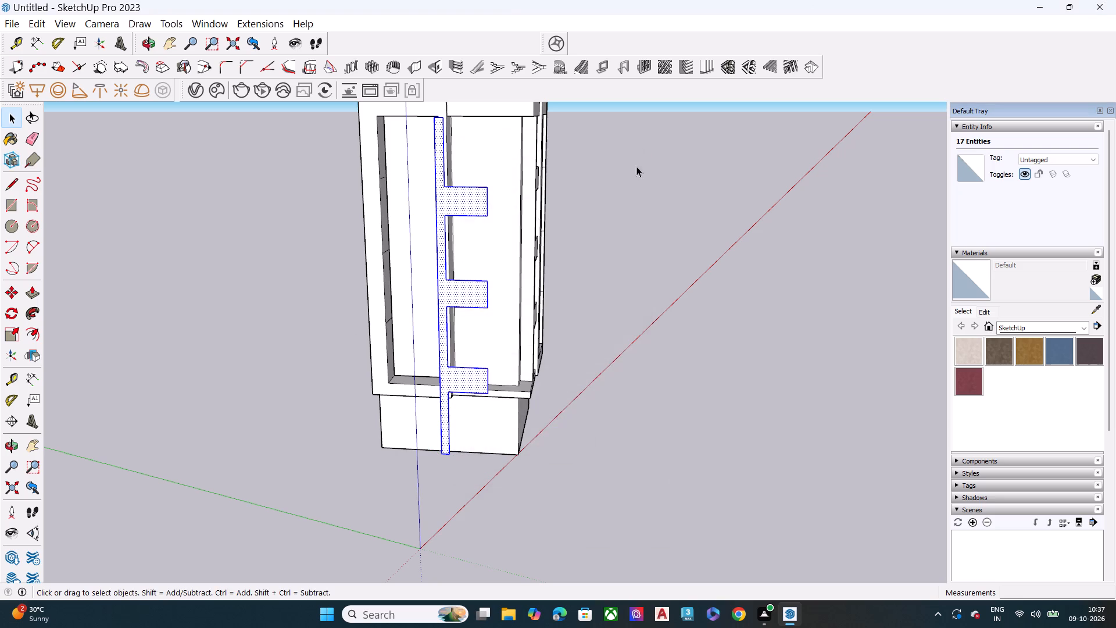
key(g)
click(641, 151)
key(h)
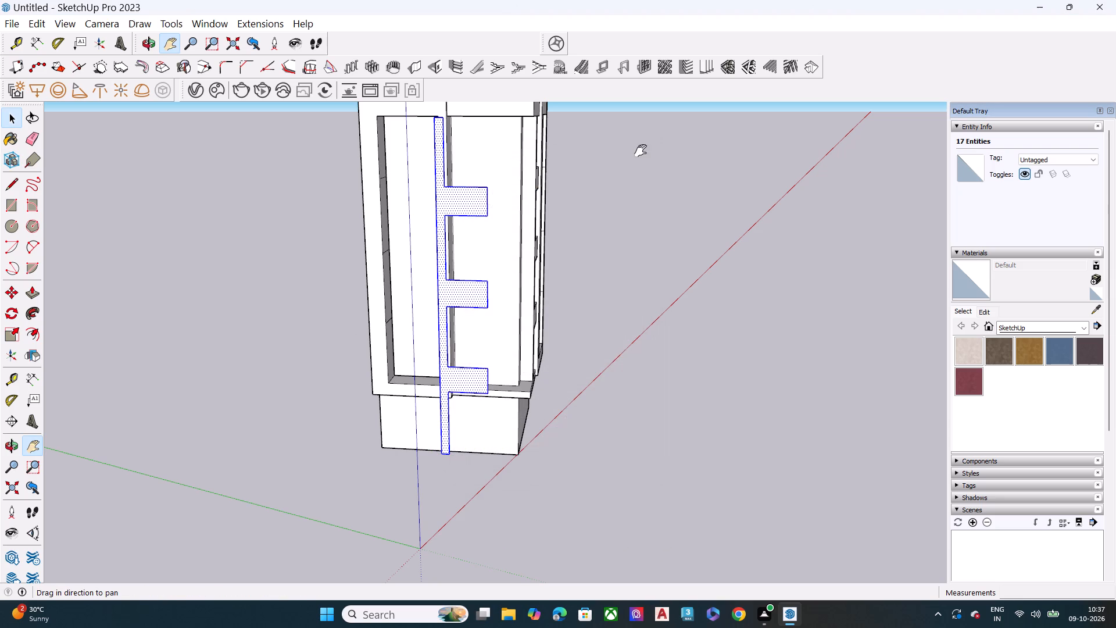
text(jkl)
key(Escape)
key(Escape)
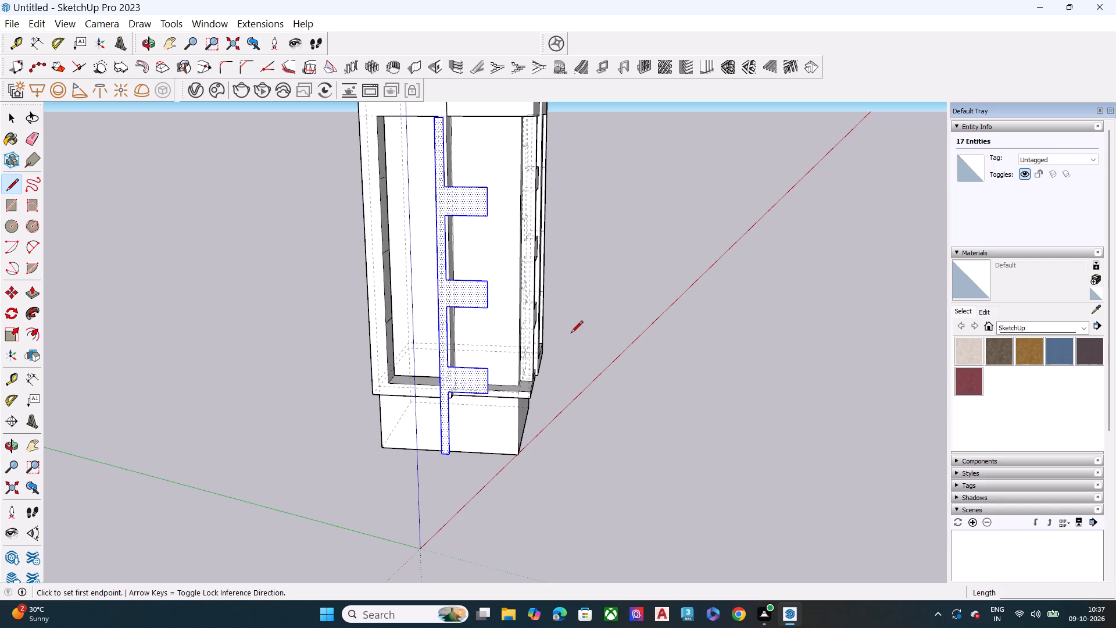
Undo the rotation and the copy of the strip's front face.
key(ctrl+z)
key(ctrl+z)
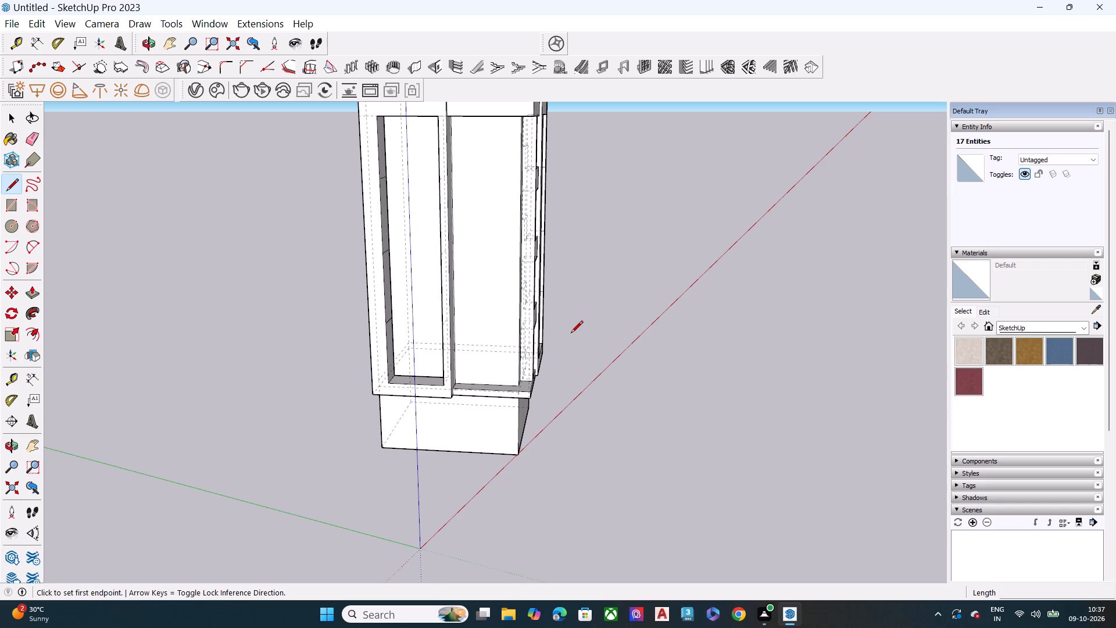
Copy the front face of the vertical strip with its projecting blocks off the tower, clear of the adjoining side.
scroll(475, 422, down, 3)
middle_drag(531, 432, 235, 433)
scroll(485, 262, up, 8)
key(space)
text(jk)
scroll(467, 319, down, 5)
click(483, 279)
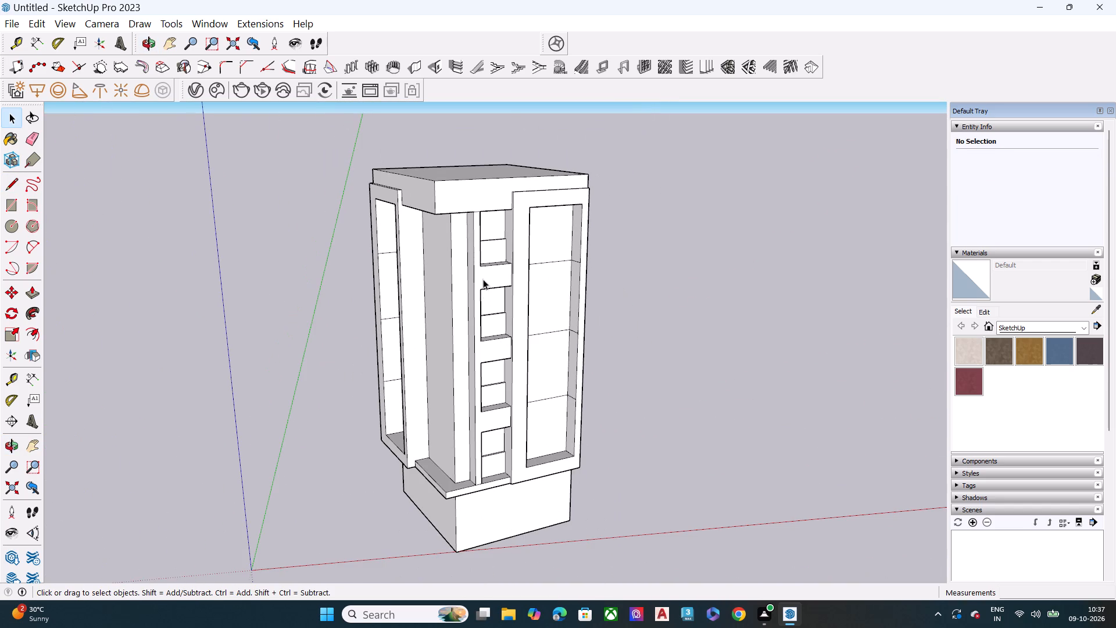
double_click(483, 279)
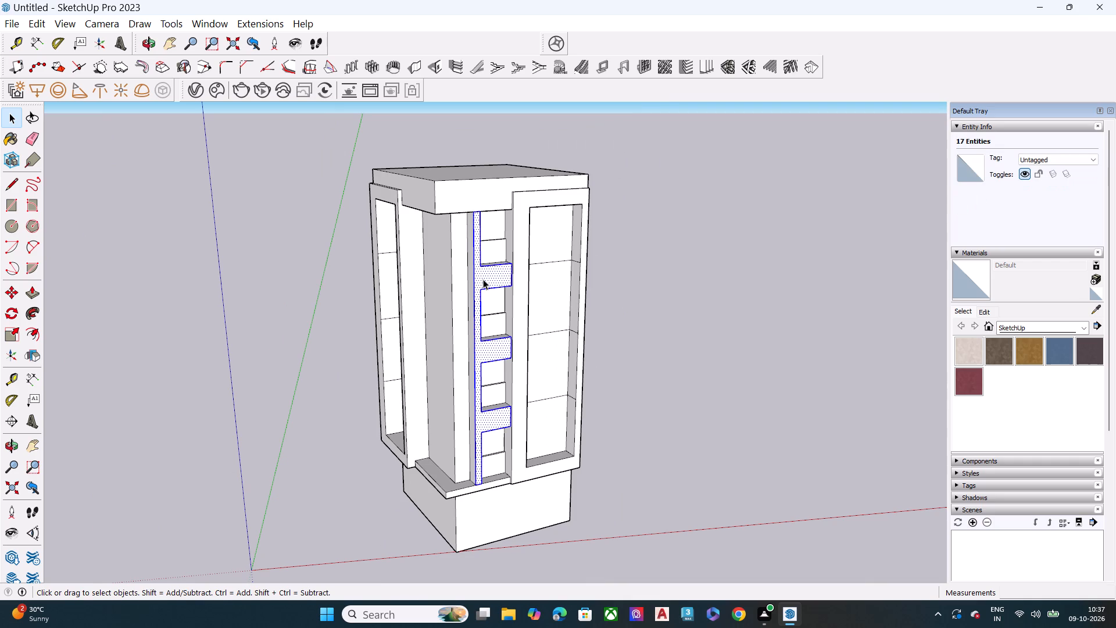
key(m)
click(484, 212)
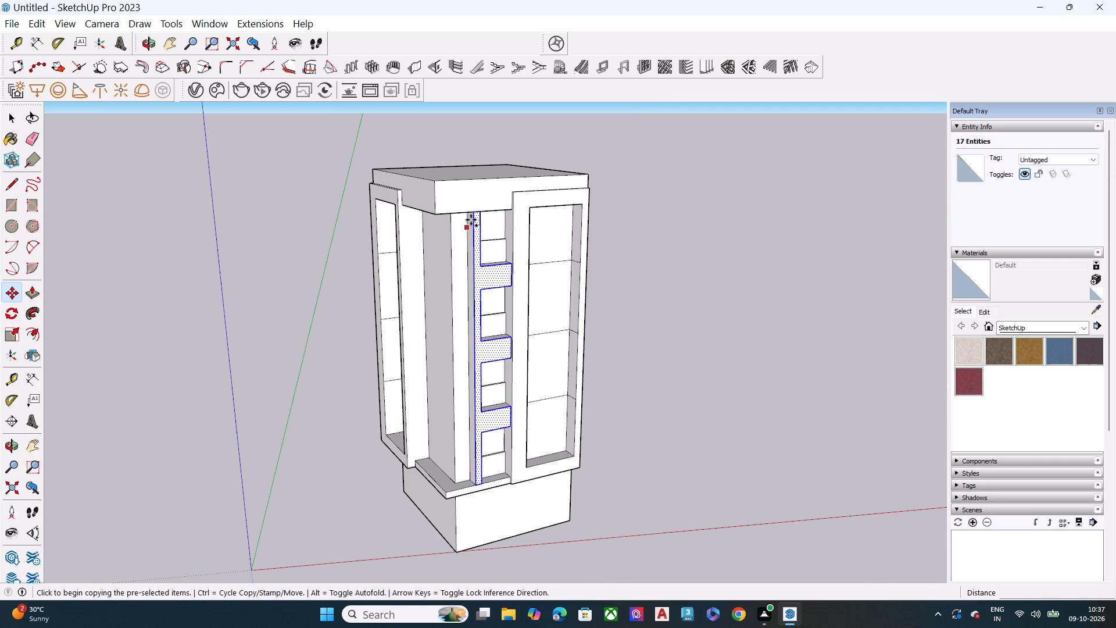
click(481, 212)
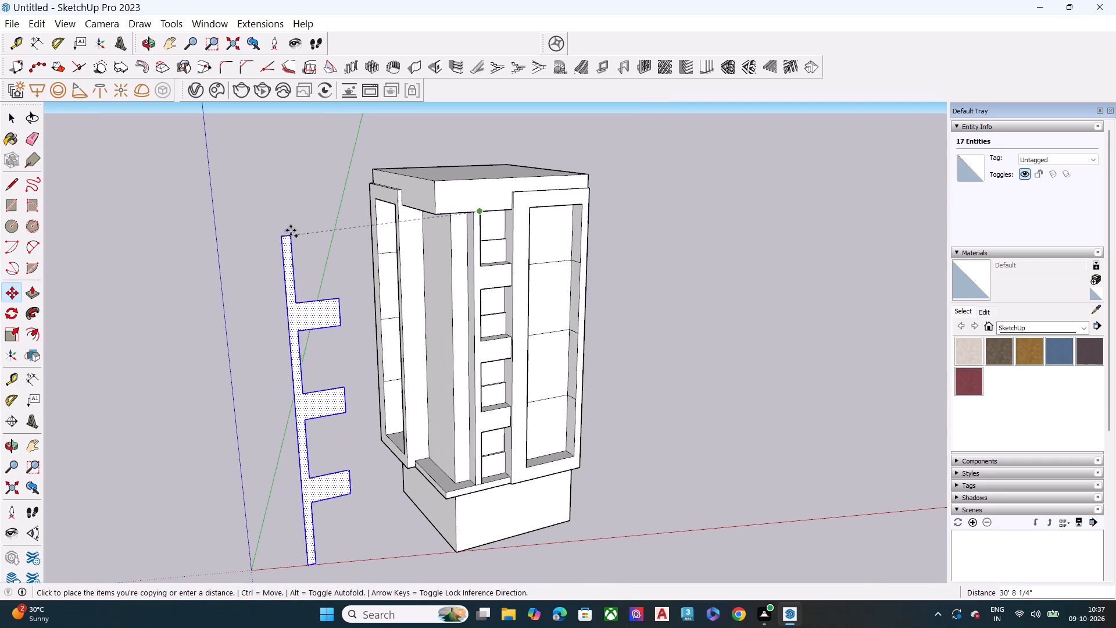
click(291, 230)
key(space)
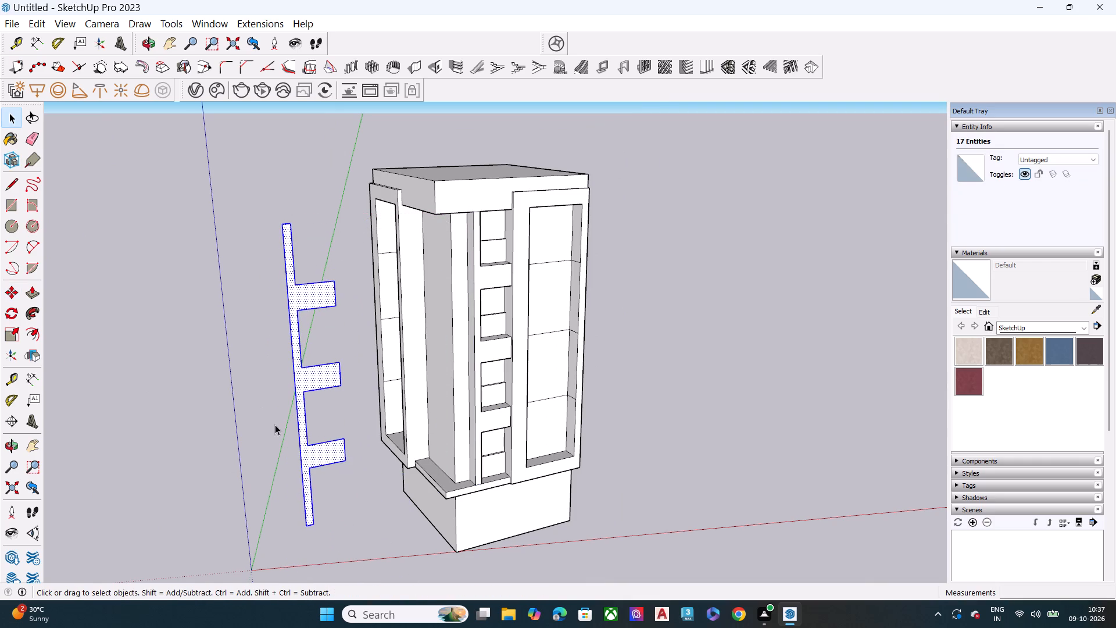
Rotate the copied strip face in the horizontal plane near its foot until it faces along the tower's adjoining side.
key(q)
scroll(303, 537, up, 5)
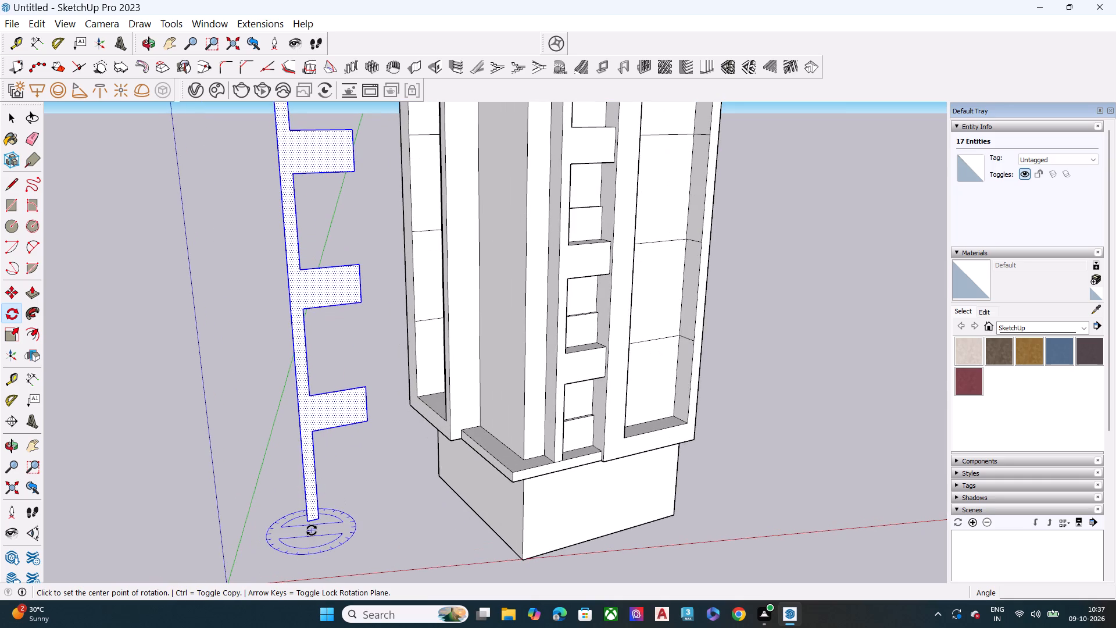
click(312, 530)
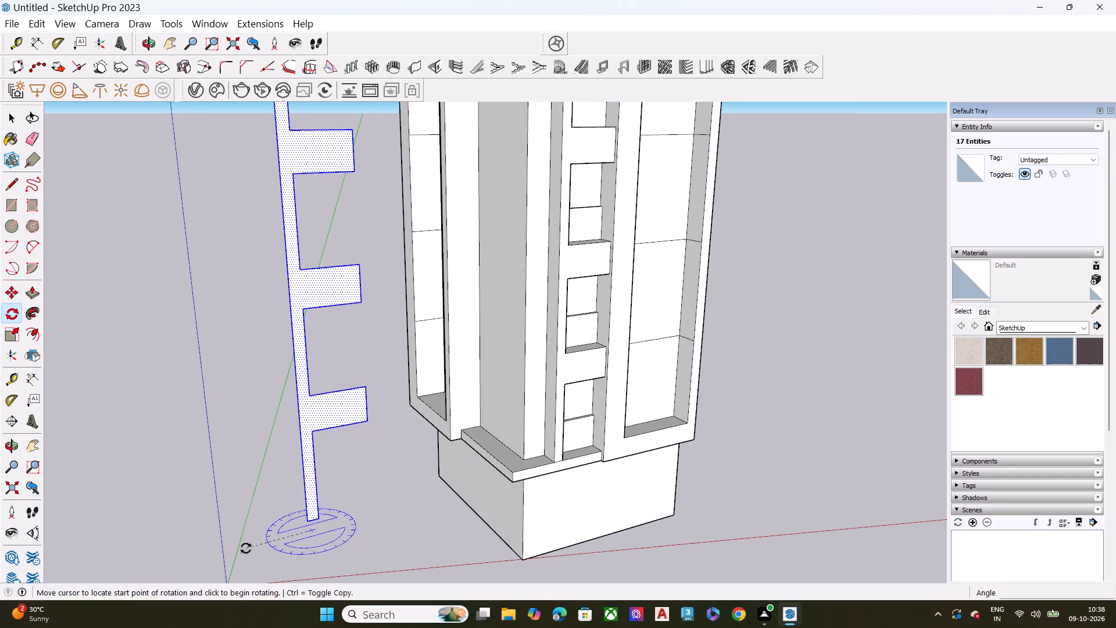
middle_drag(239, 530, 177, 523)
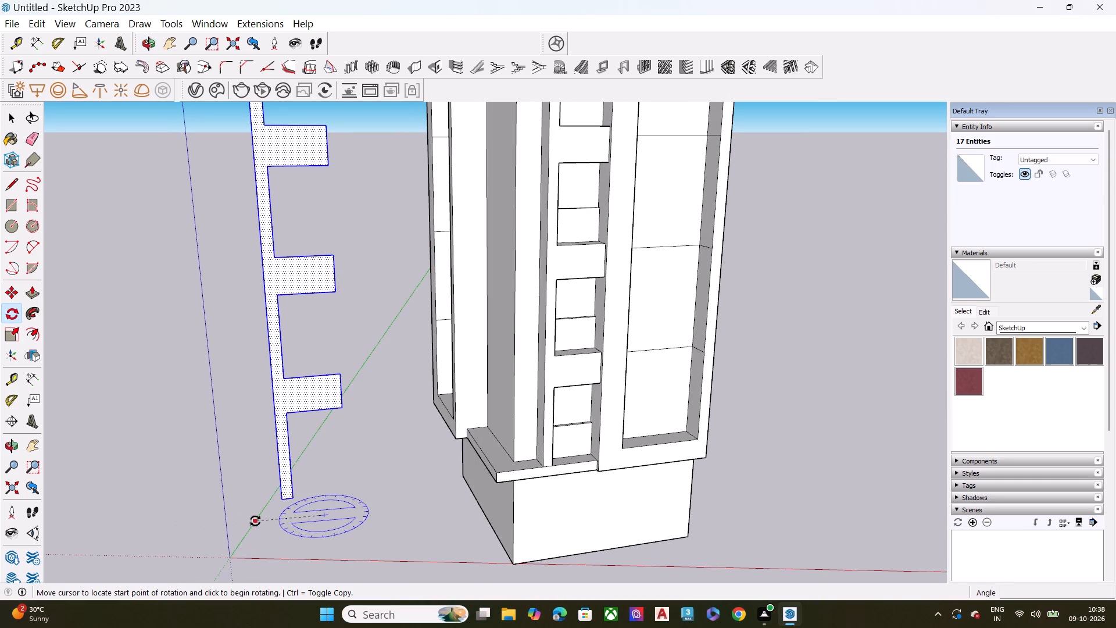
click(255, 515)
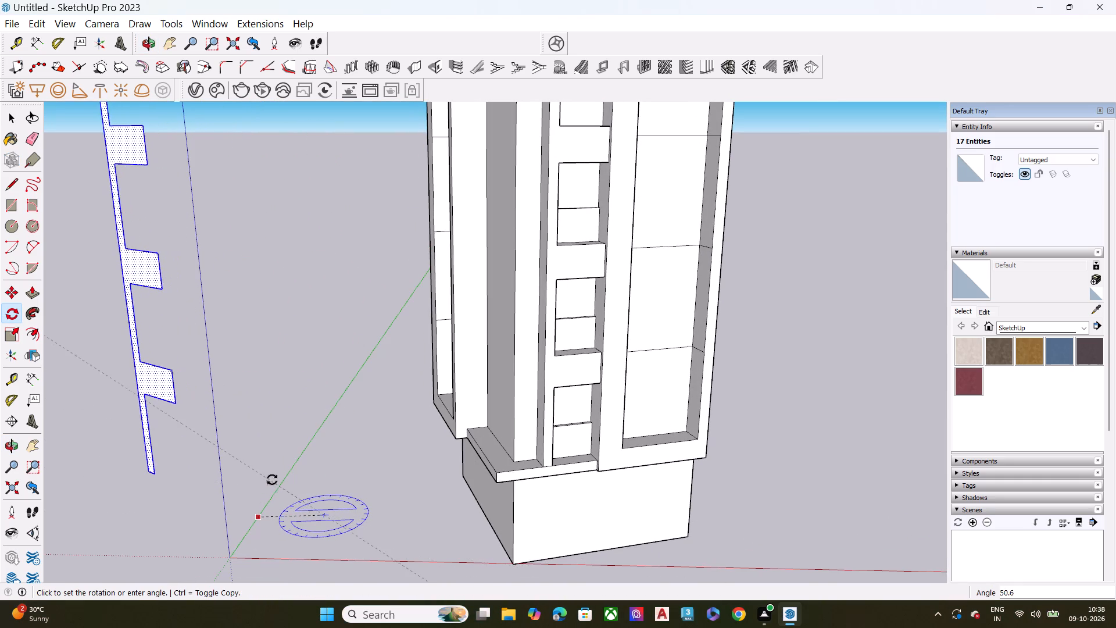
middle_drag(272, 479, 532, 474)
scroll(486, 458, down, 6)
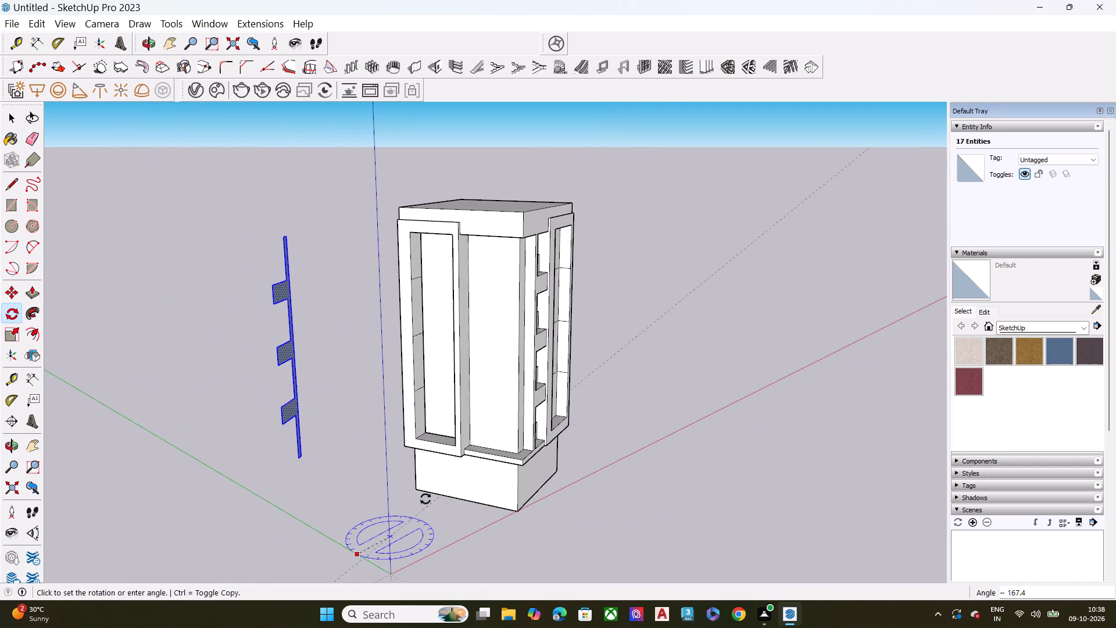
middle_drag(440, 503, 512, 516)
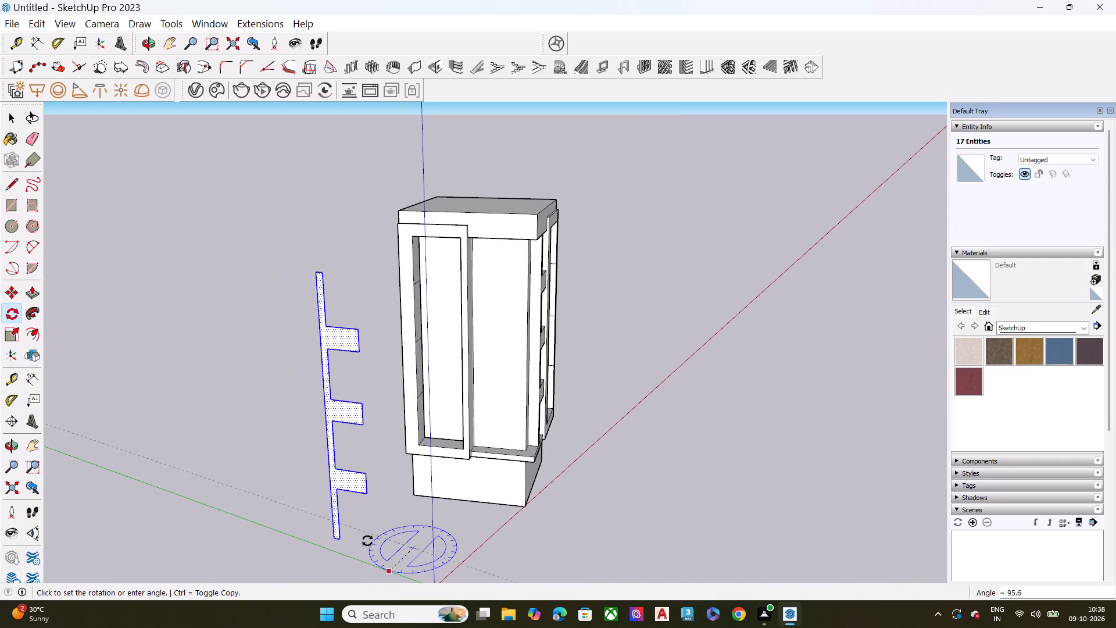
middle_drag(367, 540, 399, 531)
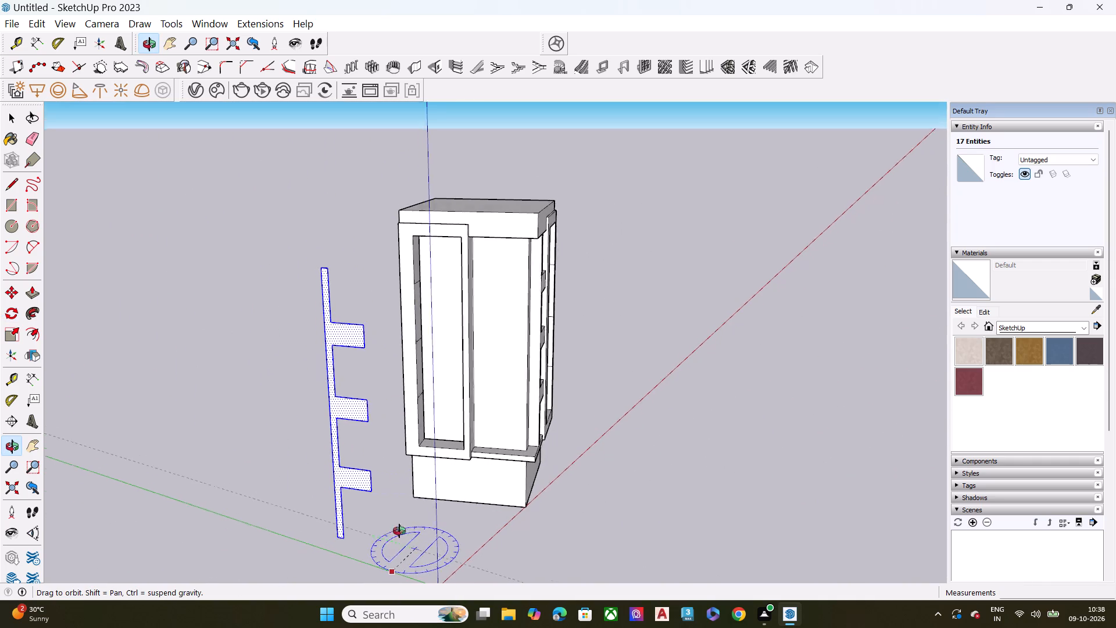
middle_drag(399, 531, 458, 505)
click(398, 554)
key(space)
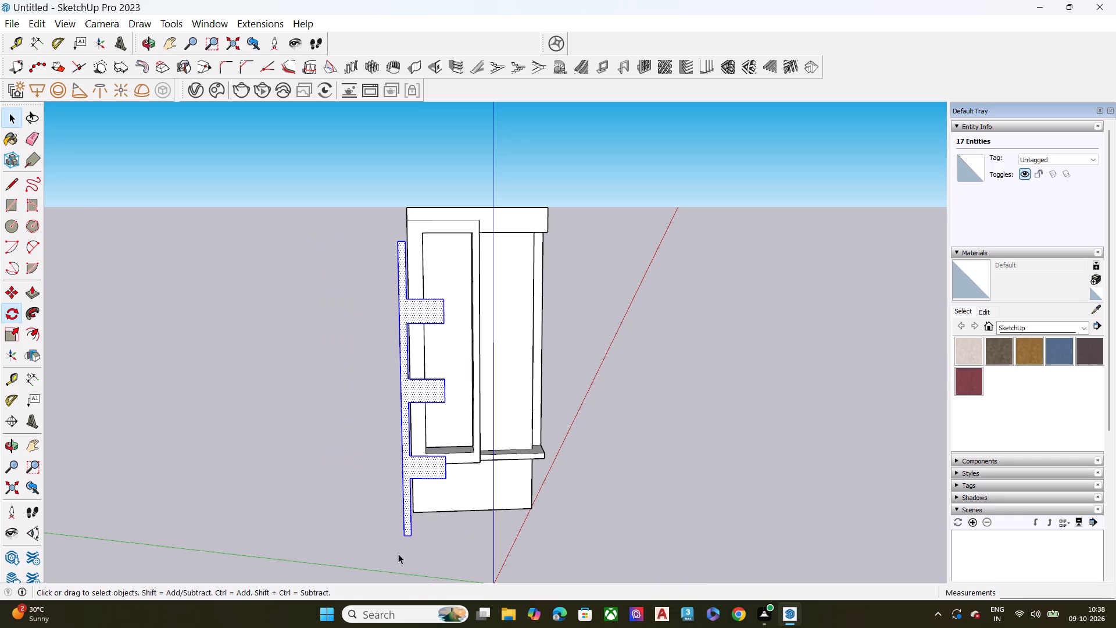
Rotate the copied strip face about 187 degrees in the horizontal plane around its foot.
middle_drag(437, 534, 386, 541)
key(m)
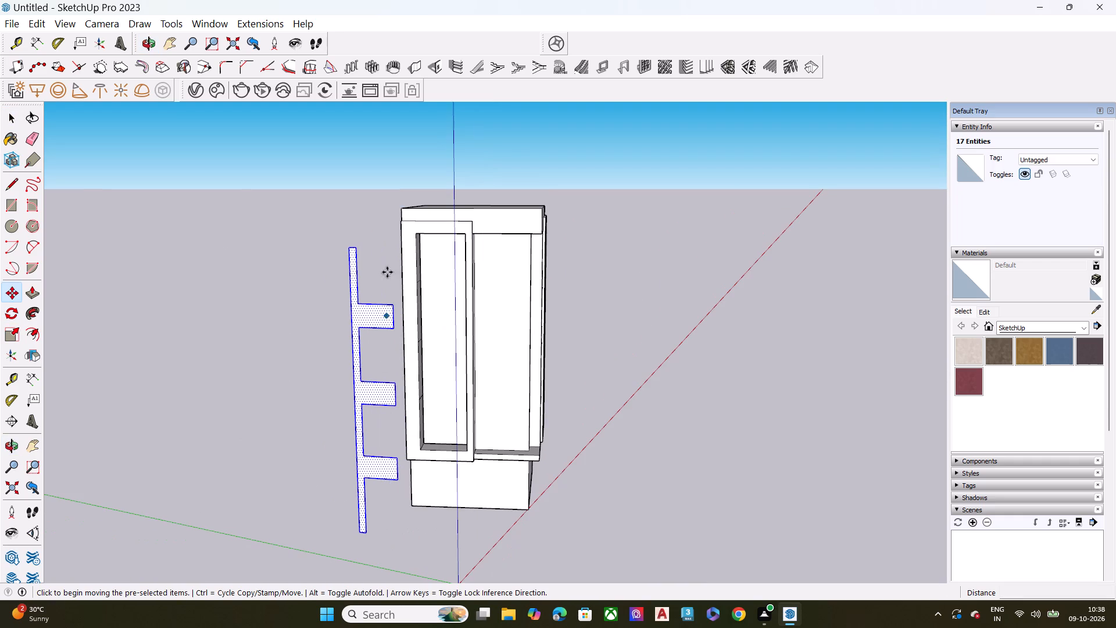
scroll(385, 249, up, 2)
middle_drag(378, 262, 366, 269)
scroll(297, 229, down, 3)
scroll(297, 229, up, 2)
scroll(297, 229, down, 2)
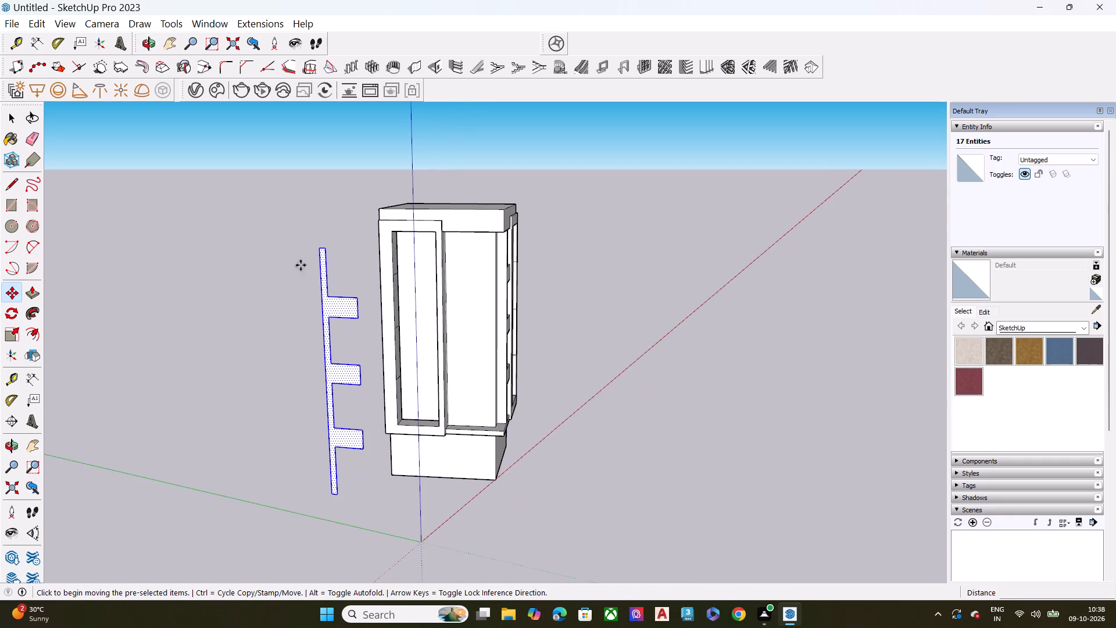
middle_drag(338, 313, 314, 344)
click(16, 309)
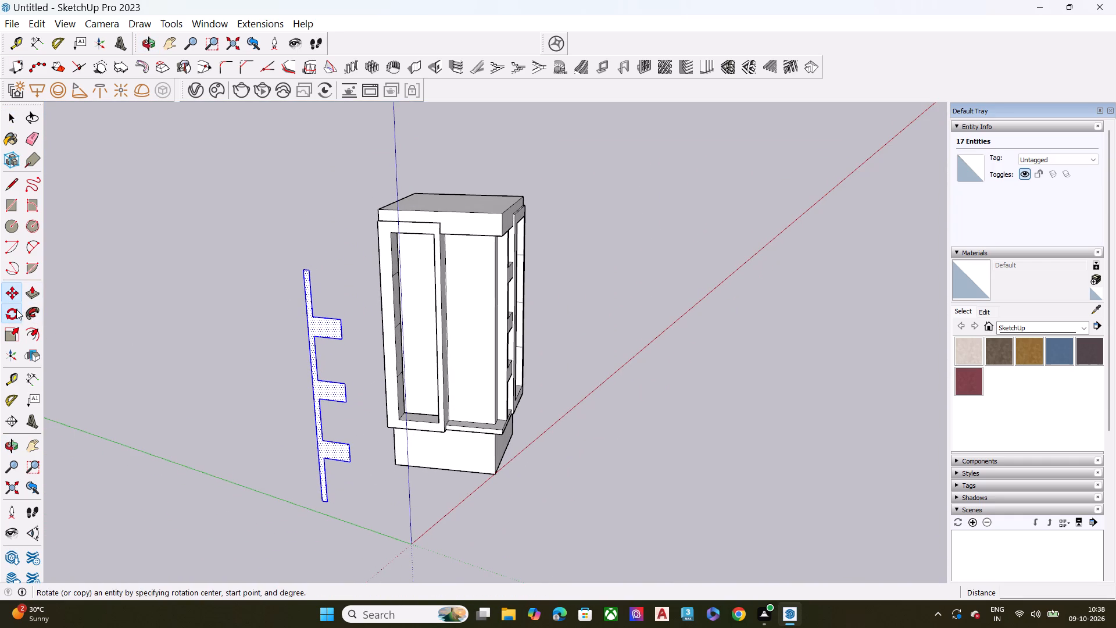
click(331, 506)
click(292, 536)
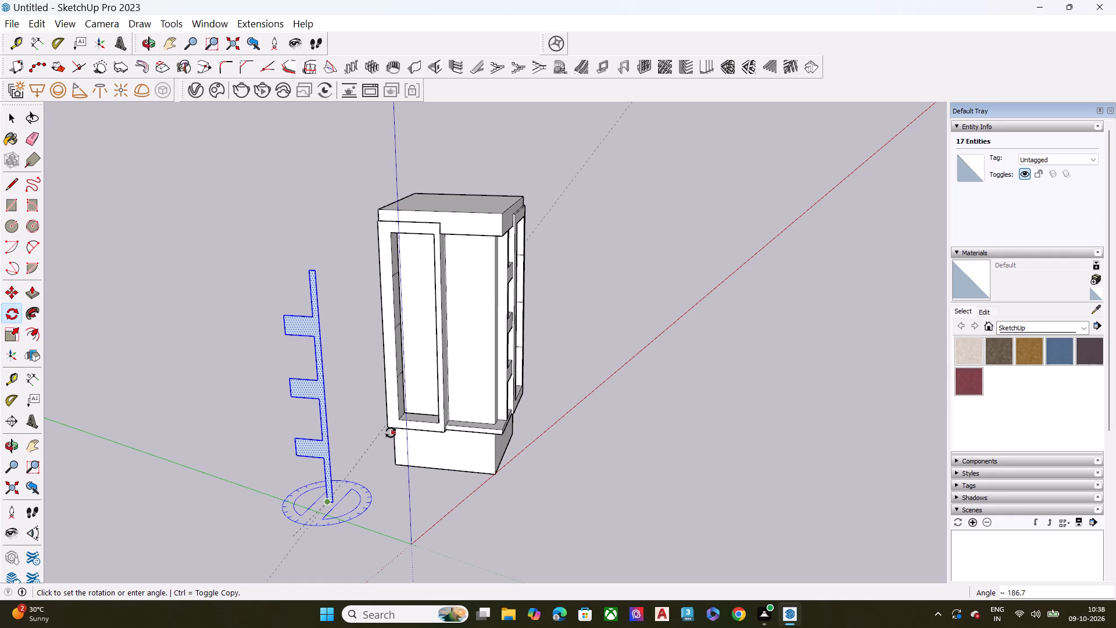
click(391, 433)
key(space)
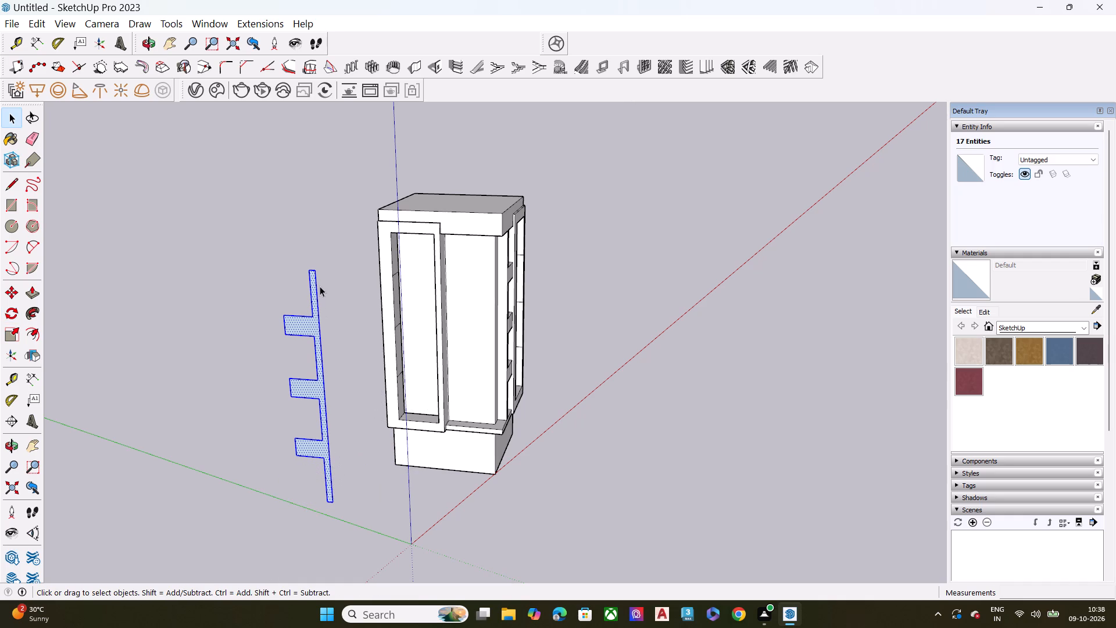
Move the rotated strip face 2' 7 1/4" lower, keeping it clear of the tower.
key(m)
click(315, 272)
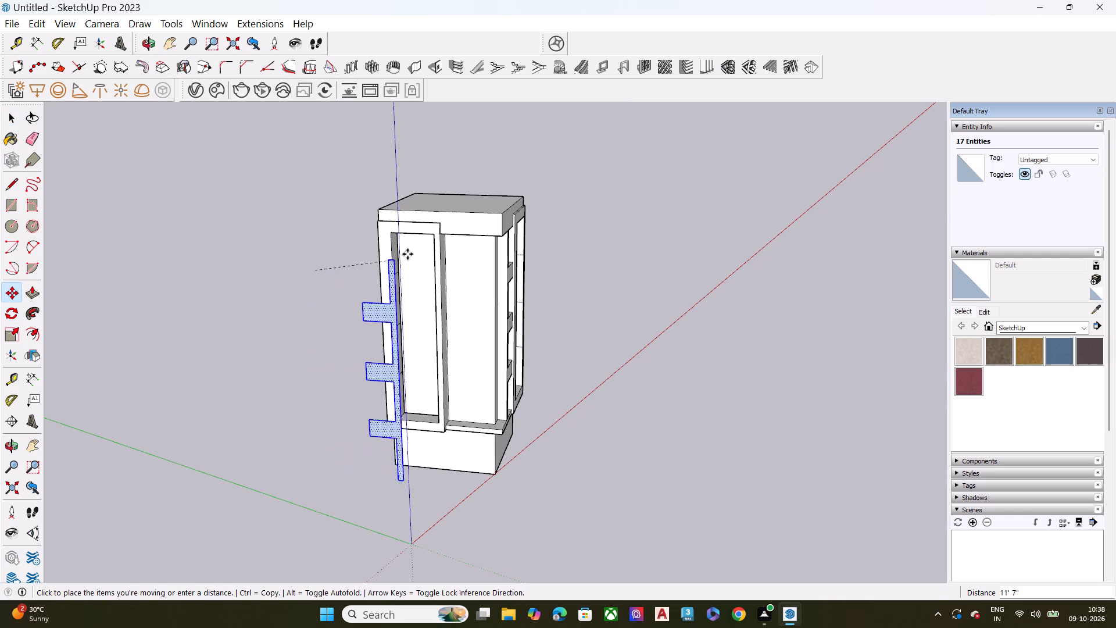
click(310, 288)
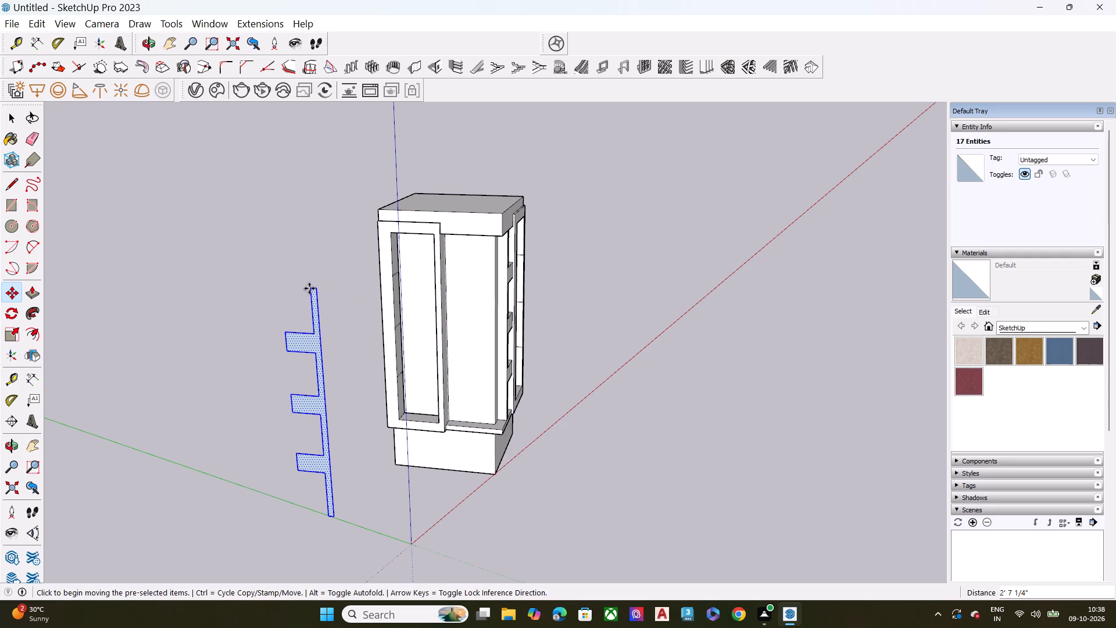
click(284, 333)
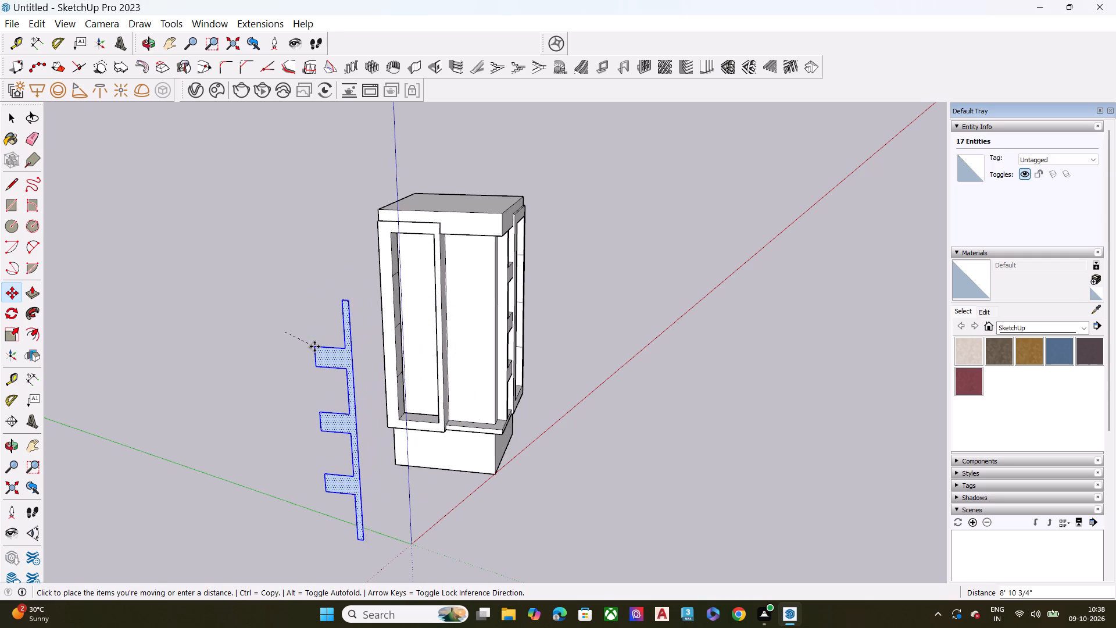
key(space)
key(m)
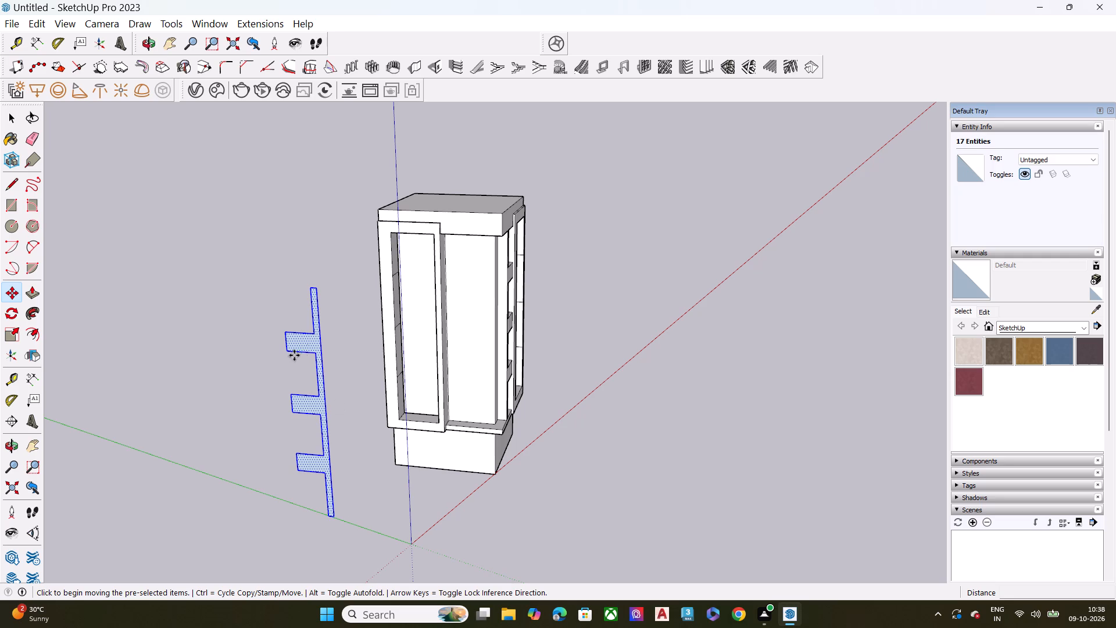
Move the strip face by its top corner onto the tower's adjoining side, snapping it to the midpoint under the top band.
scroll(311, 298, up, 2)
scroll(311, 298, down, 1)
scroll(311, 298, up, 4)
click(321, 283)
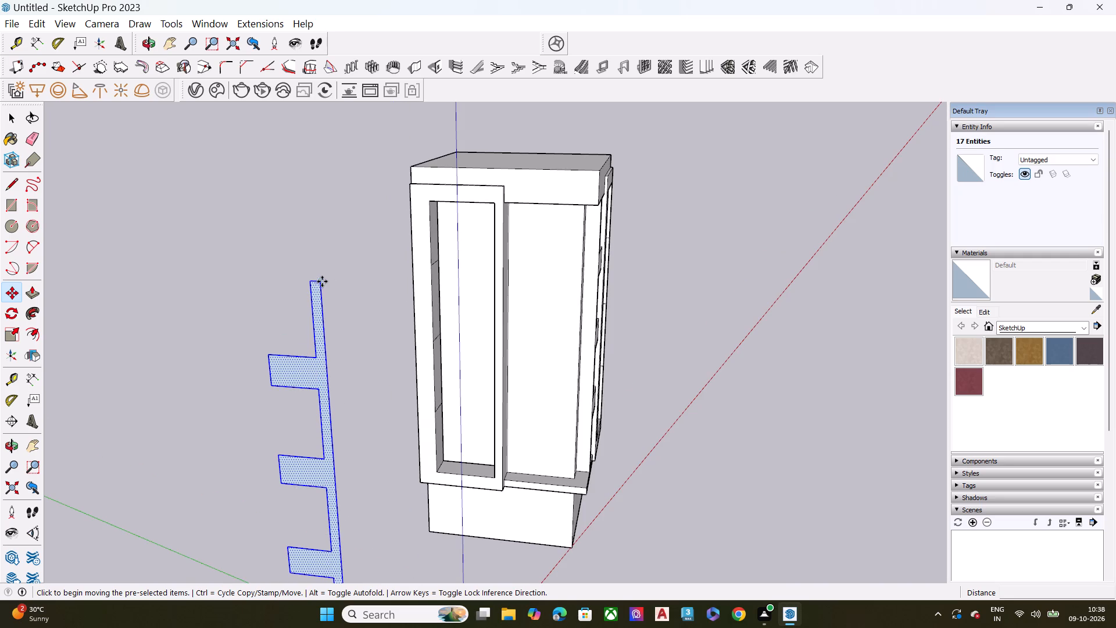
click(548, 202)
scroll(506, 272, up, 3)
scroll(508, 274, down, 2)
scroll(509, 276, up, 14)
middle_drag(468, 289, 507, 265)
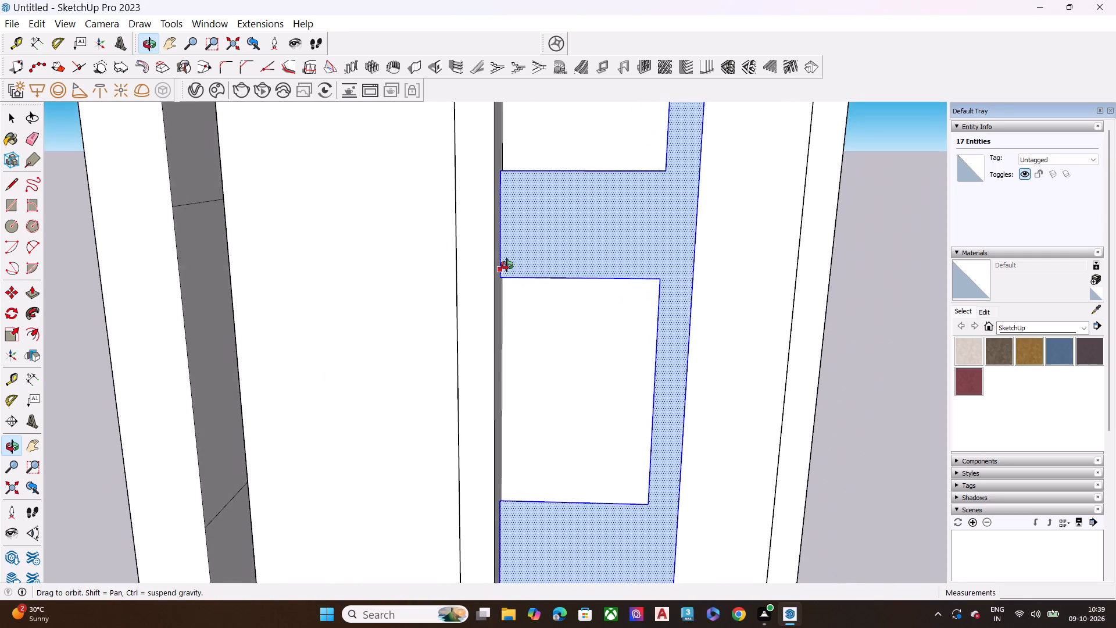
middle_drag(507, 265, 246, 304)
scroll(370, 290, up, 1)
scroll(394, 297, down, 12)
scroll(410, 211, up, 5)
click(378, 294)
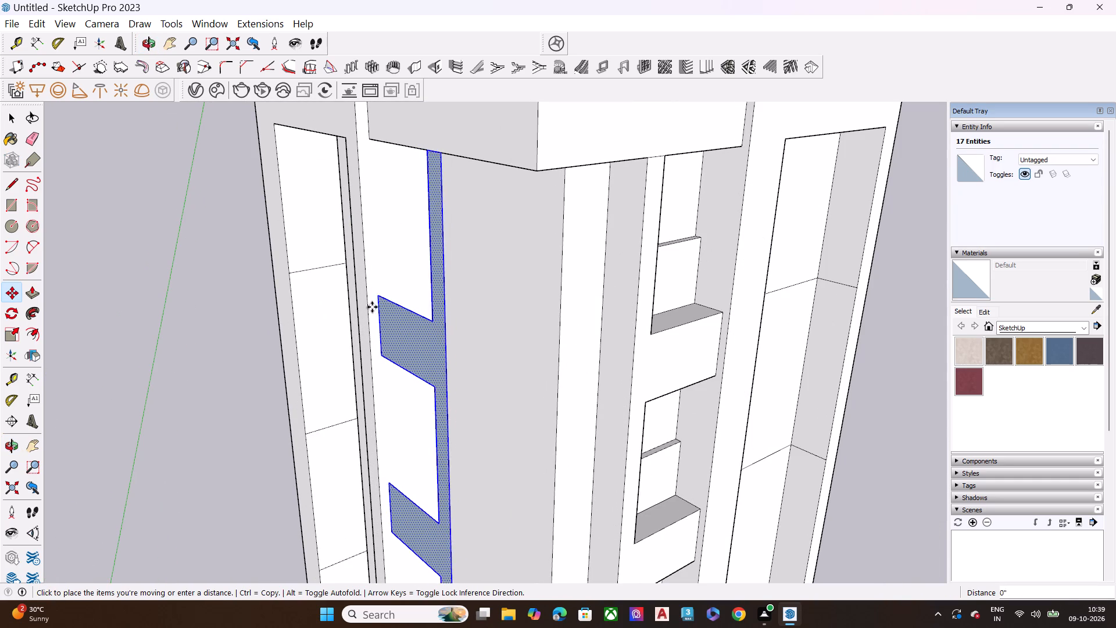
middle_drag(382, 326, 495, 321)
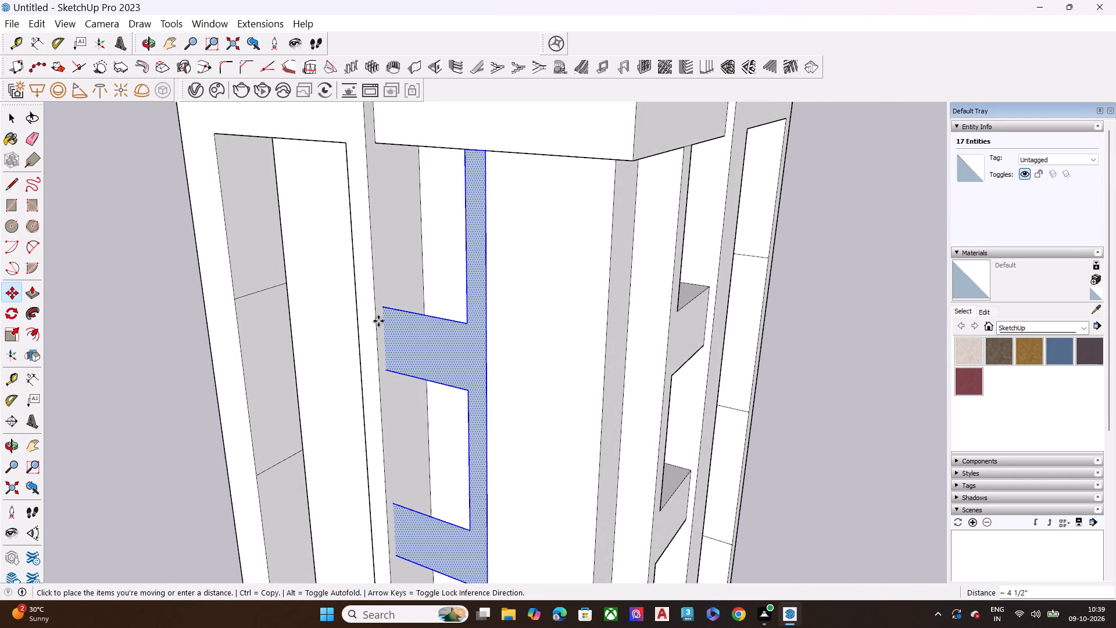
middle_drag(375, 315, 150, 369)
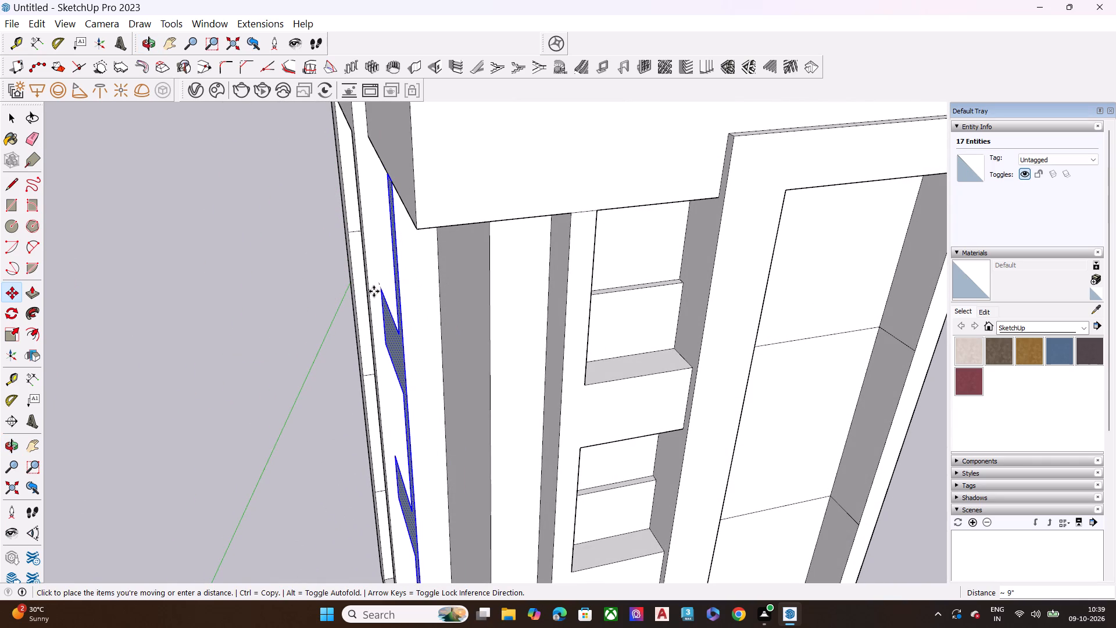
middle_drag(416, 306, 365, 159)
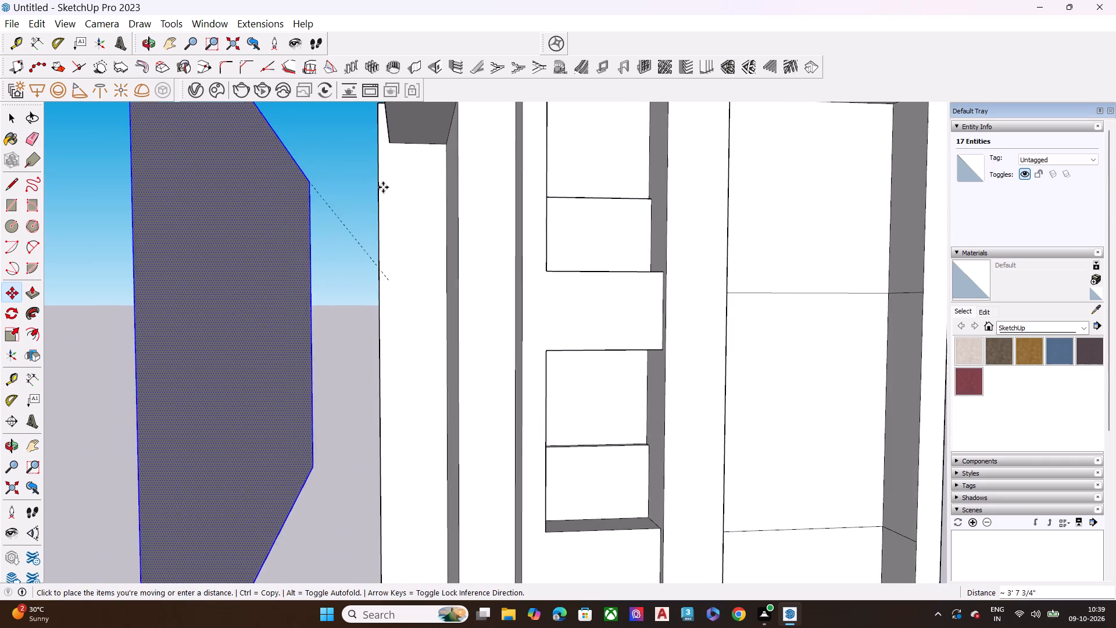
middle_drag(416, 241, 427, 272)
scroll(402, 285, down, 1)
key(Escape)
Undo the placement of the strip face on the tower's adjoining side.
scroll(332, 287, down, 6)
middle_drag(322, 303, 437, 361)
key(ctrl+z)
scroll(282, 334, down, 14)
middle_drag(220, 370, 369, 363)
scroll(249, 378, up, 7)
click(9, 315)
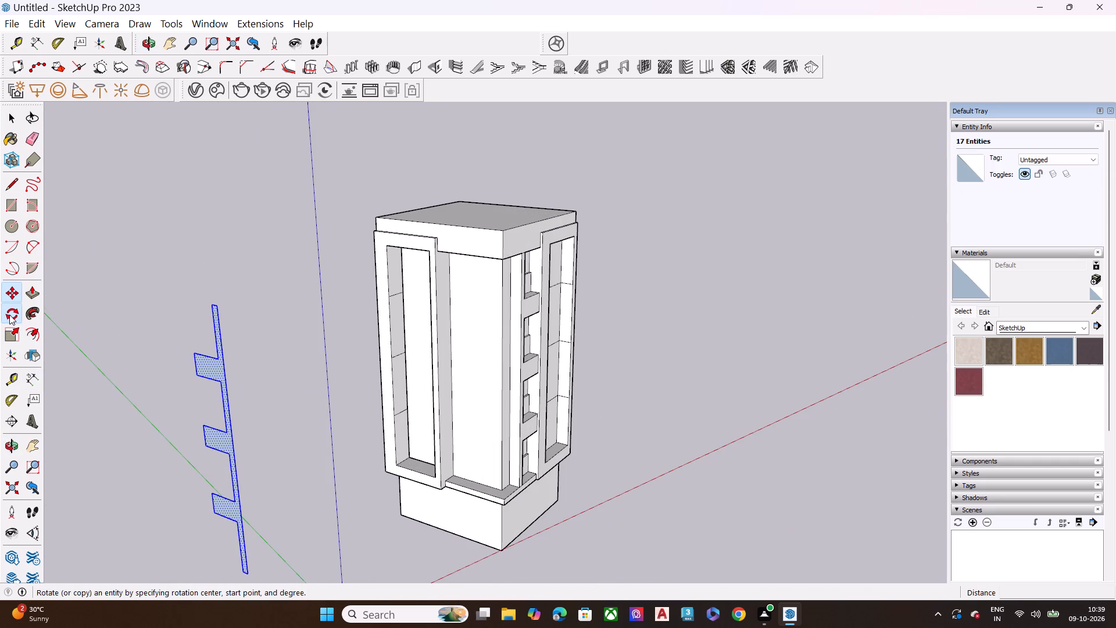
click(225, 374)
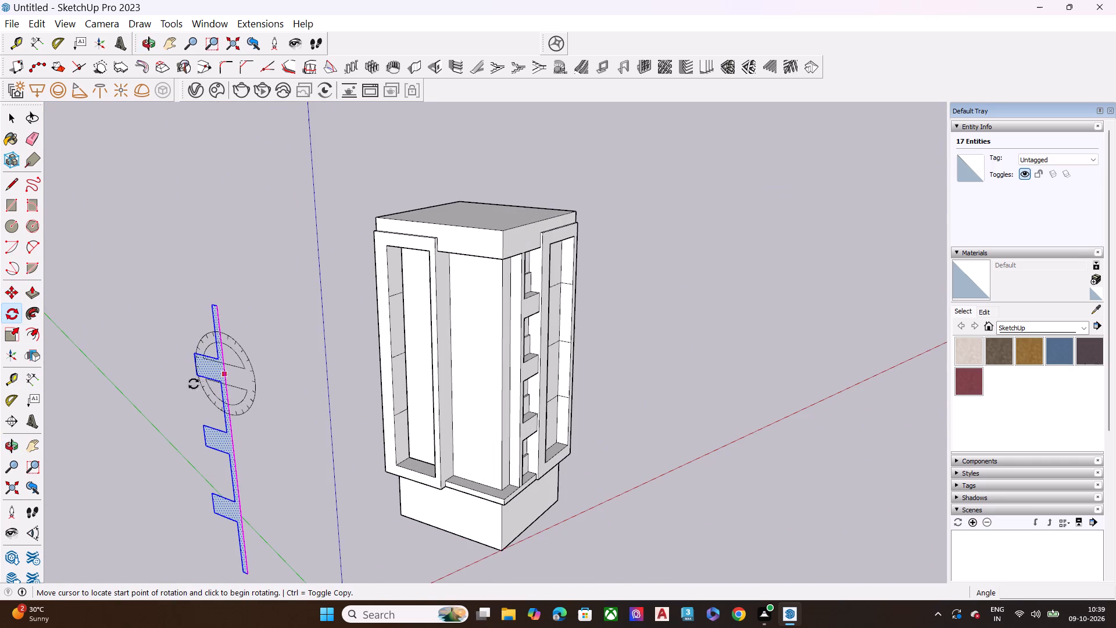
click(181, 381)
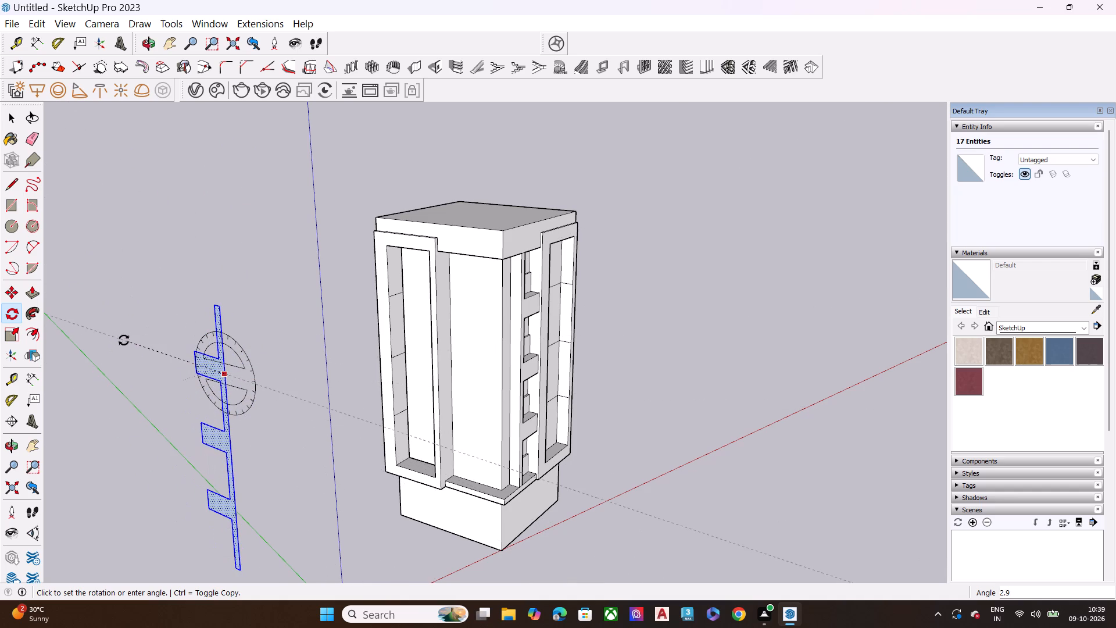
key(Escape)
Examine the orientation of the copied strip face relative to the tower from several sides.
middle_drag(101, 360, 210, 361)
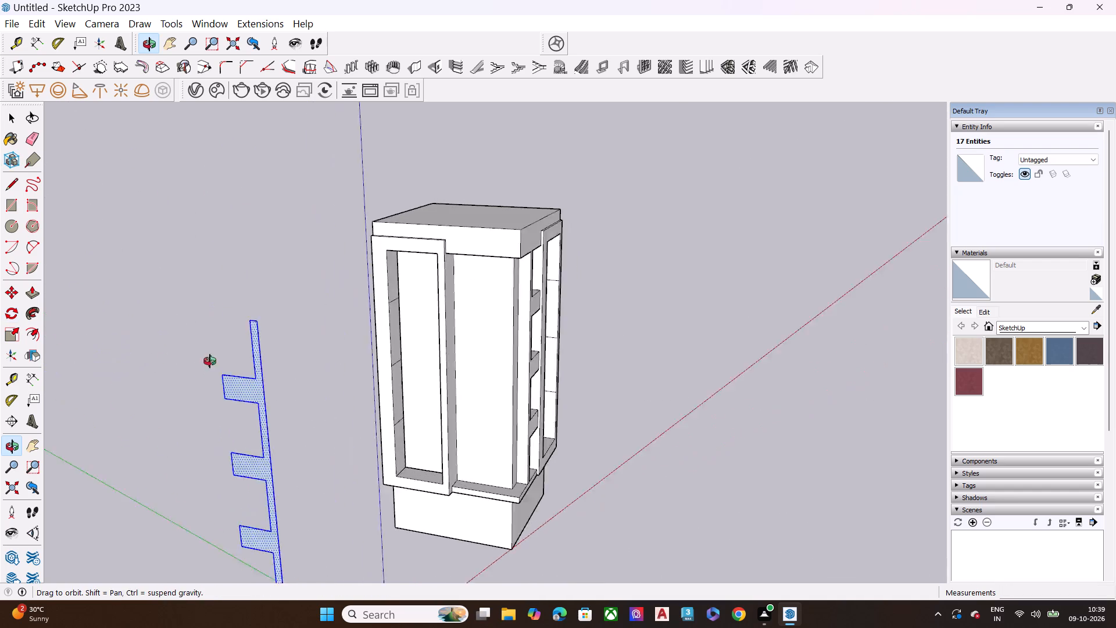
middle_drag(210, 361, 333, 365)
scroll(333, 363, up, 2)
key(space)
scroll(206, 275, down, 6)
scroll(364, 456, up, 3)
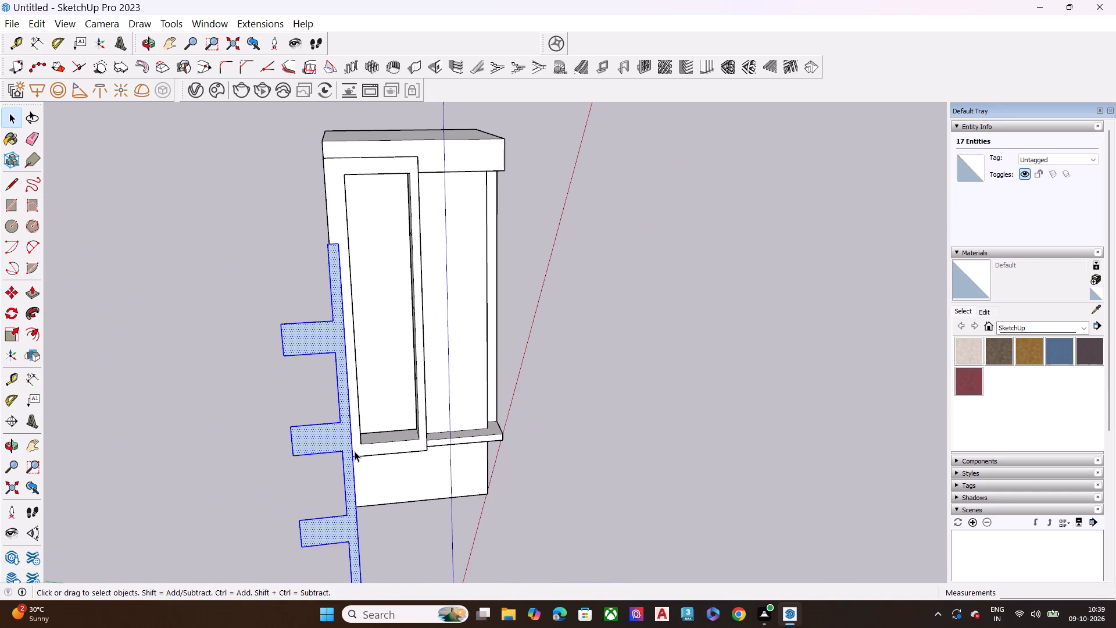
middle_drag(268, 437, 170, 411)
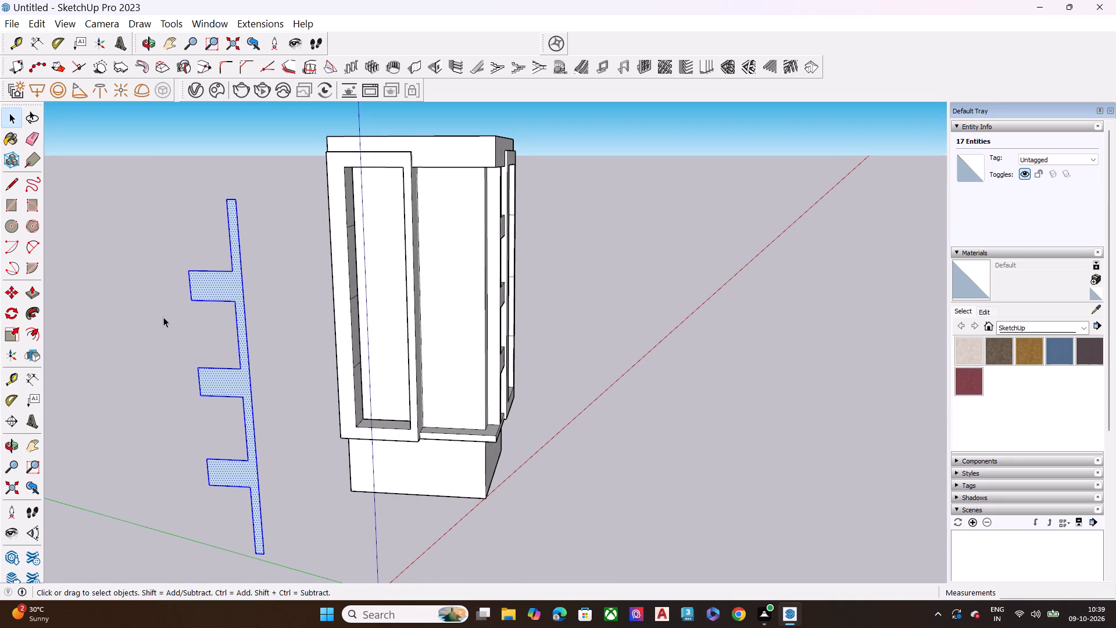
scroll(109, 331, down, 2)
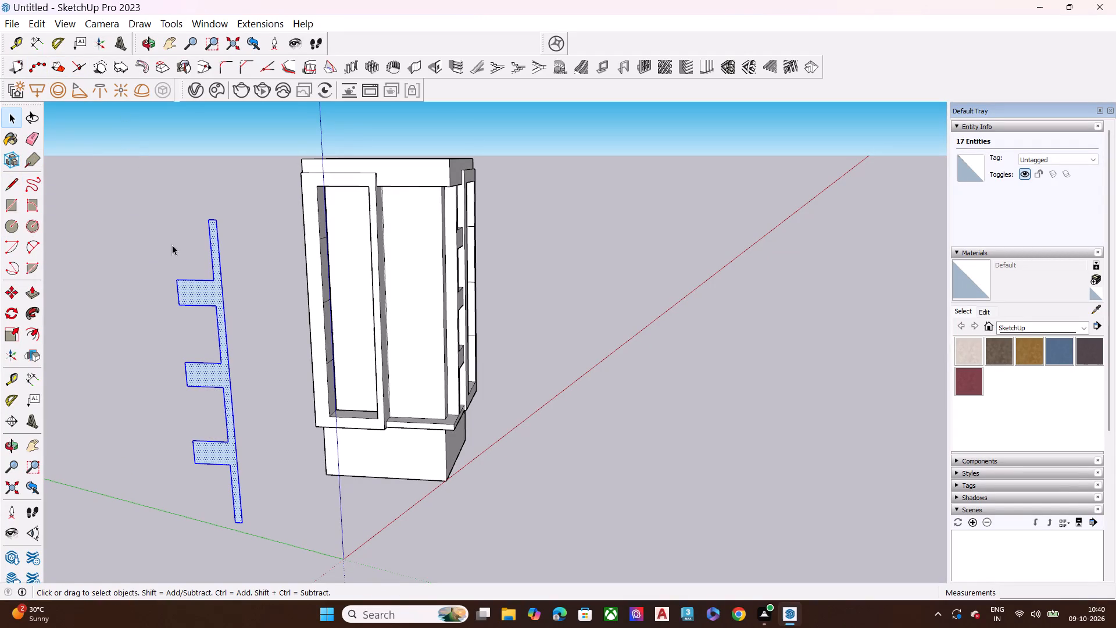
scroll(224, 314, up, 4)
middle_drag(237, 321, 91, 349)
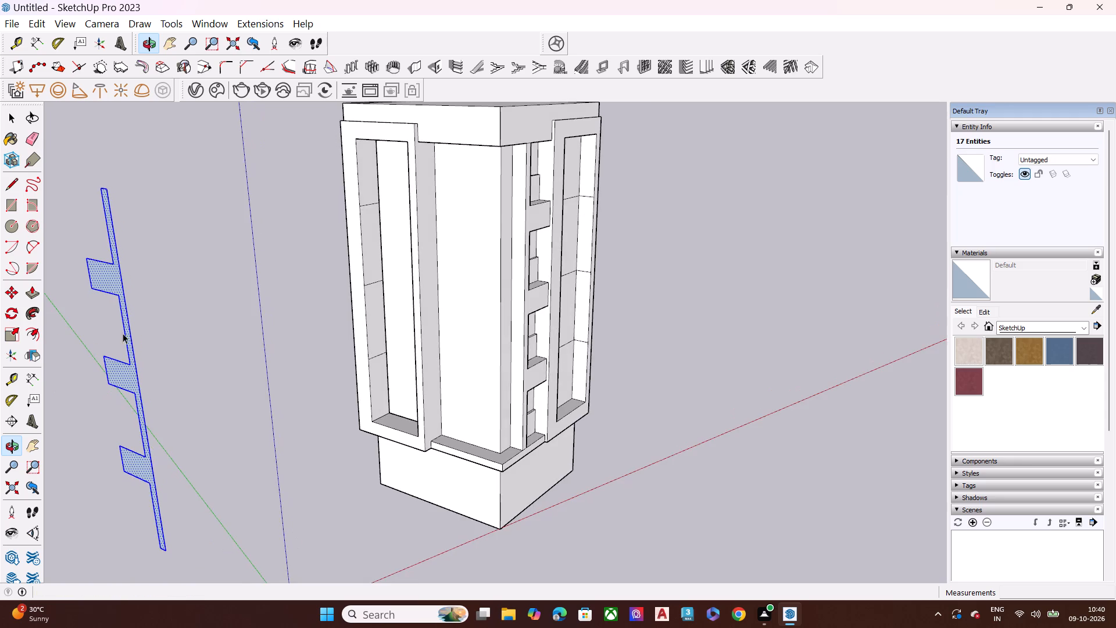
scroll(238, 315, down, 5)
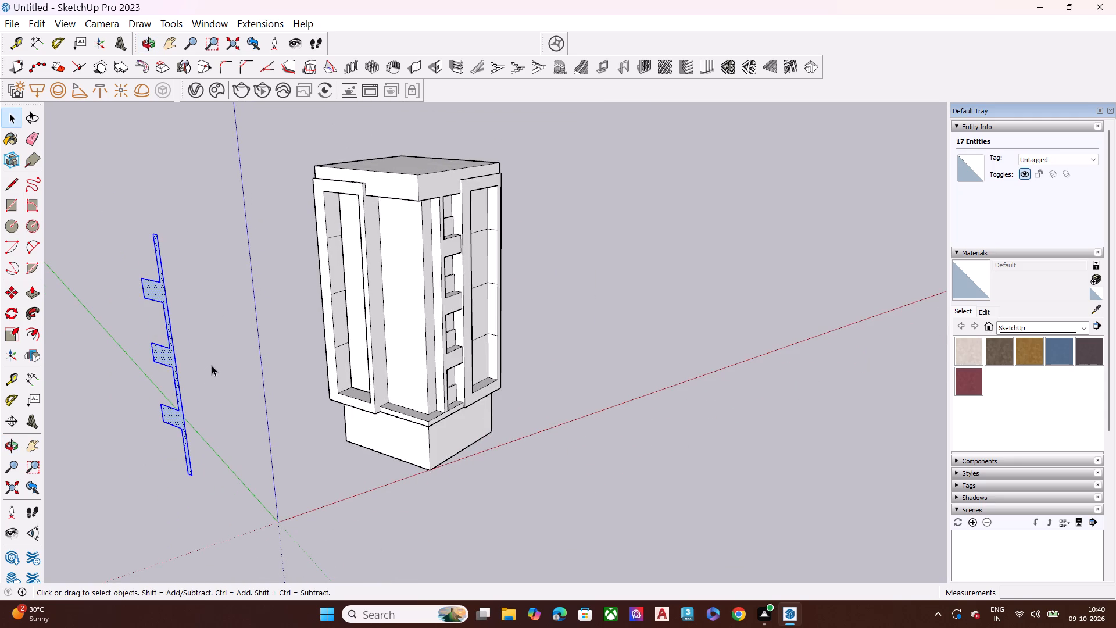
scroll(102, 378, up, 6)
middle_drag(155, 382, 208, 382)
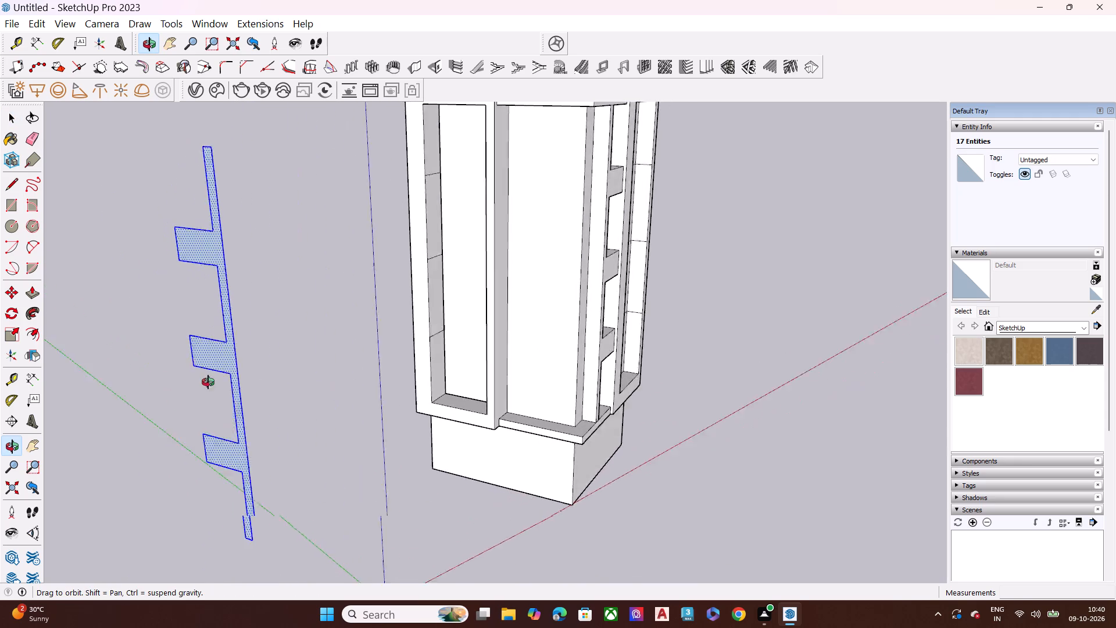
middle_drag(208, 382, 1026, 342)
scroll(815, 335, up, 4)
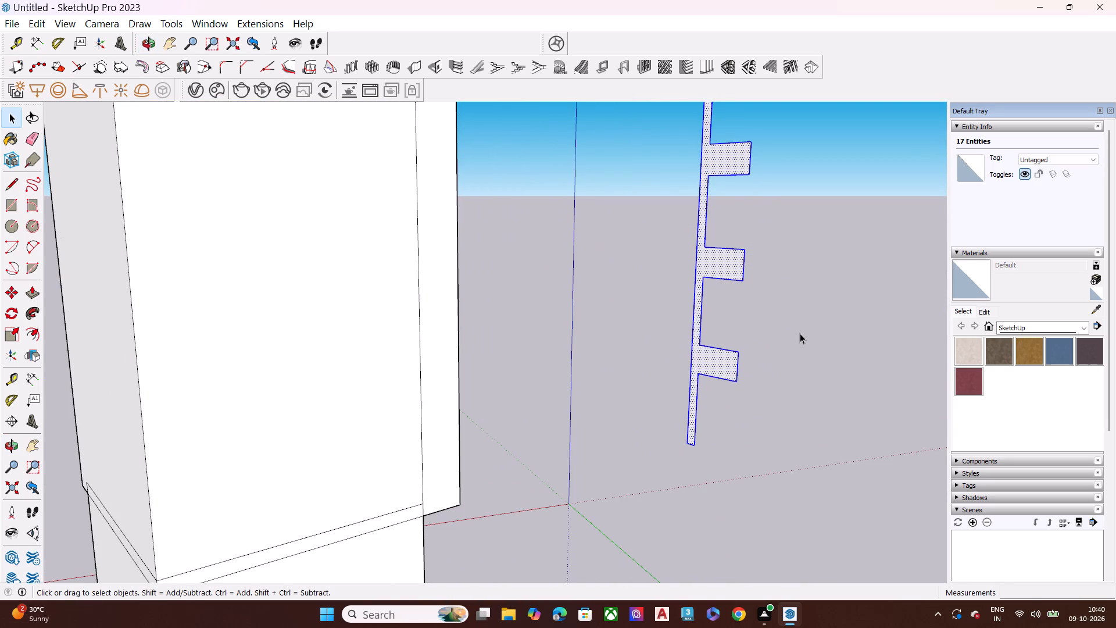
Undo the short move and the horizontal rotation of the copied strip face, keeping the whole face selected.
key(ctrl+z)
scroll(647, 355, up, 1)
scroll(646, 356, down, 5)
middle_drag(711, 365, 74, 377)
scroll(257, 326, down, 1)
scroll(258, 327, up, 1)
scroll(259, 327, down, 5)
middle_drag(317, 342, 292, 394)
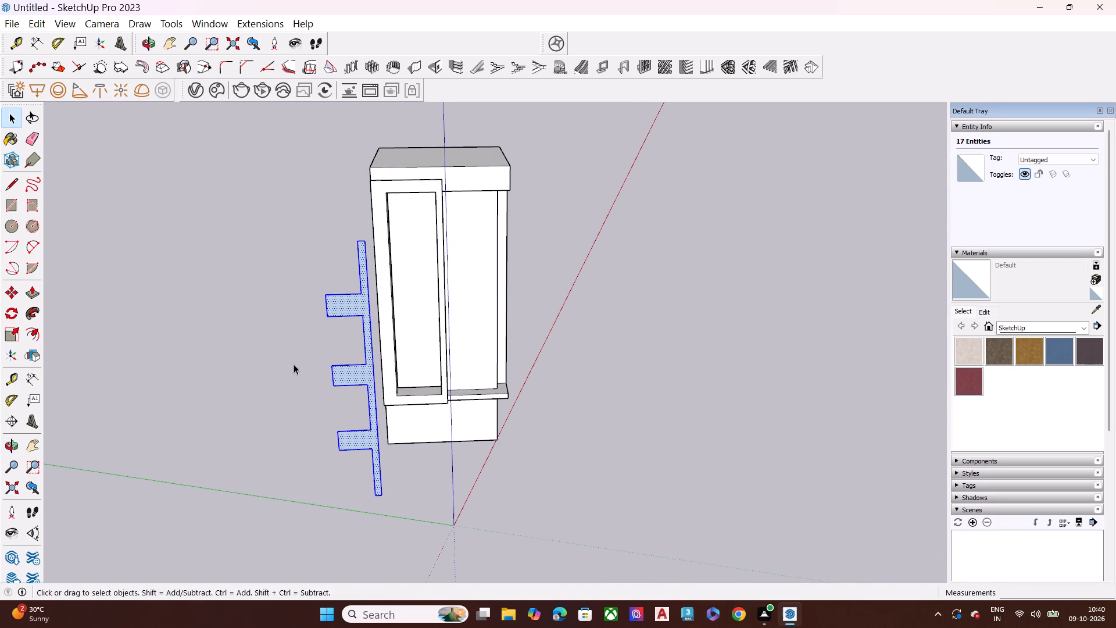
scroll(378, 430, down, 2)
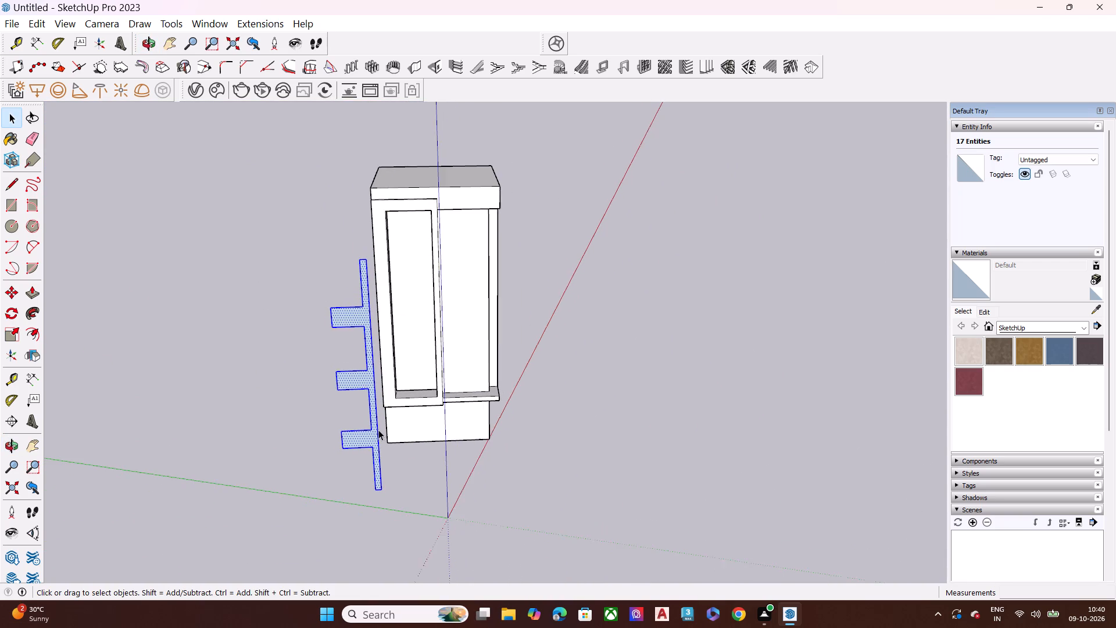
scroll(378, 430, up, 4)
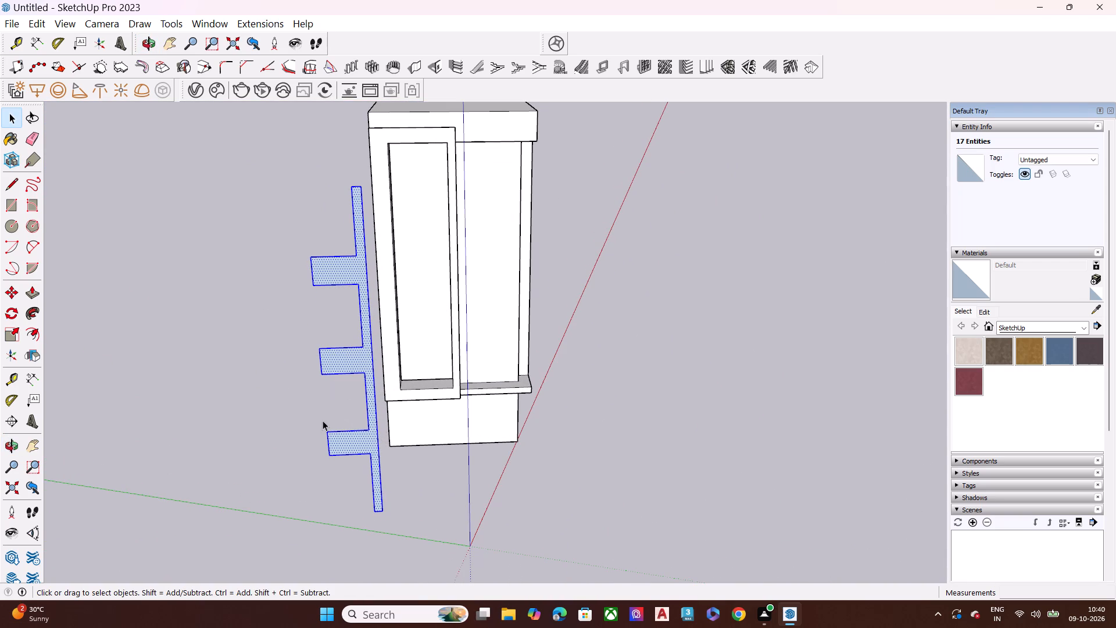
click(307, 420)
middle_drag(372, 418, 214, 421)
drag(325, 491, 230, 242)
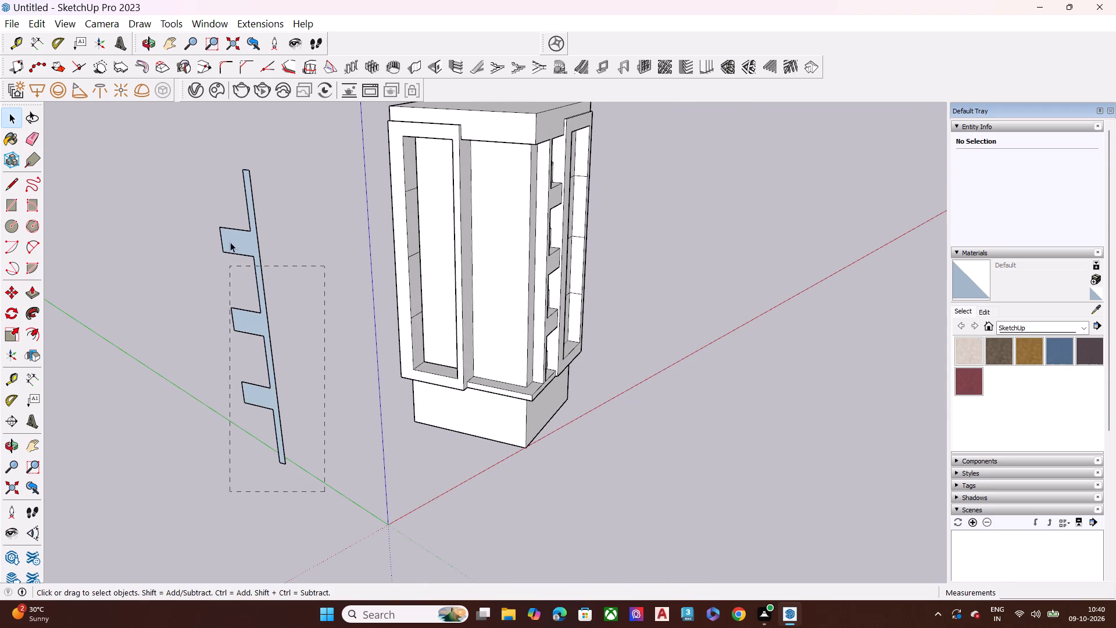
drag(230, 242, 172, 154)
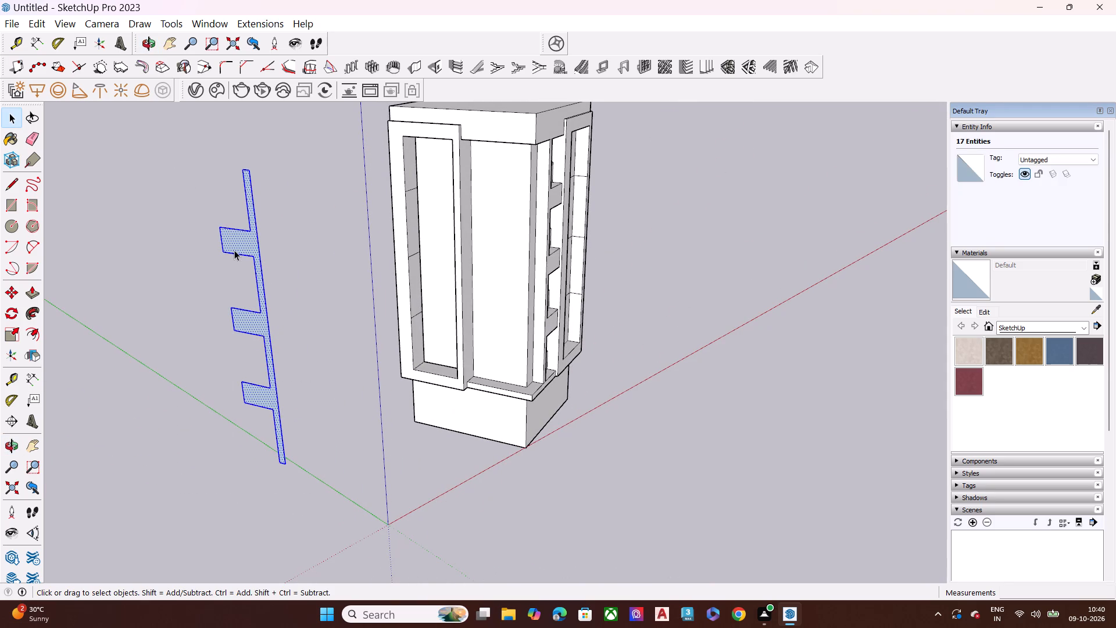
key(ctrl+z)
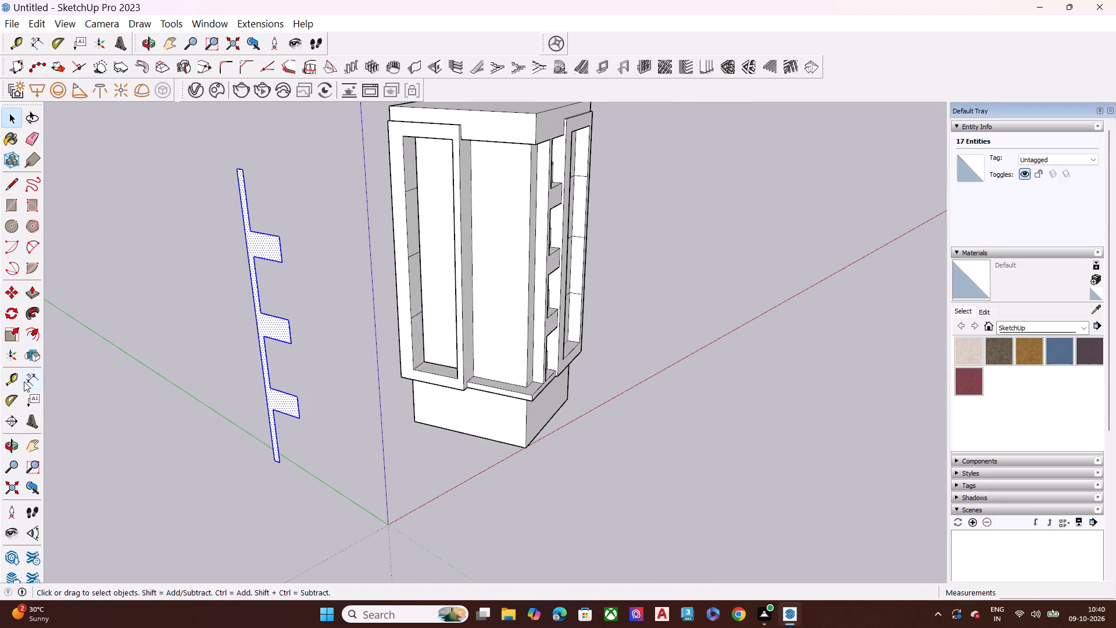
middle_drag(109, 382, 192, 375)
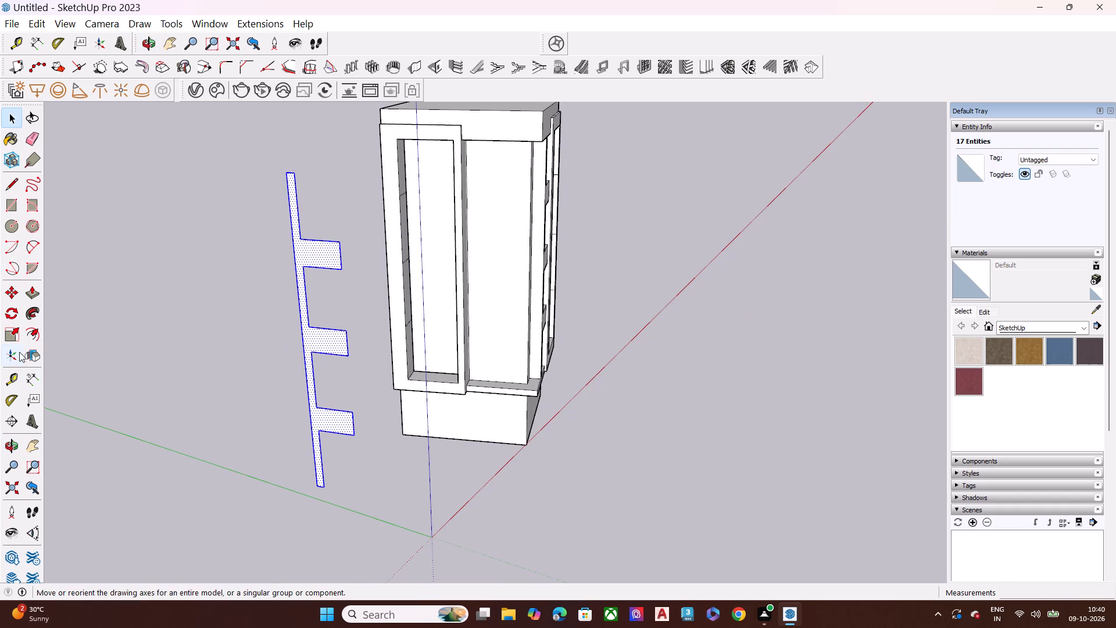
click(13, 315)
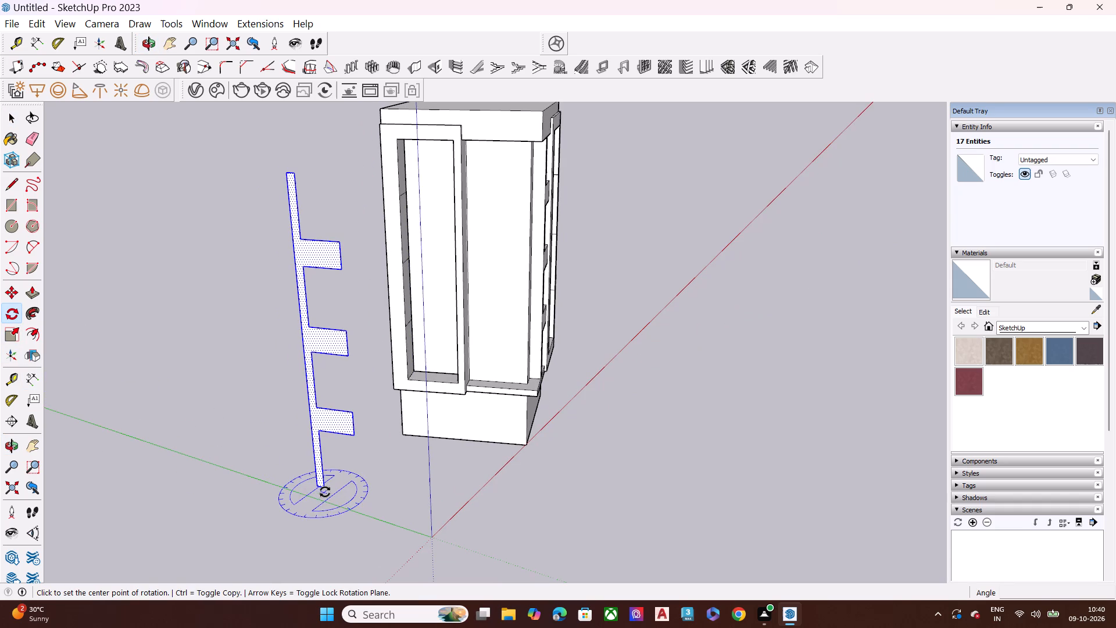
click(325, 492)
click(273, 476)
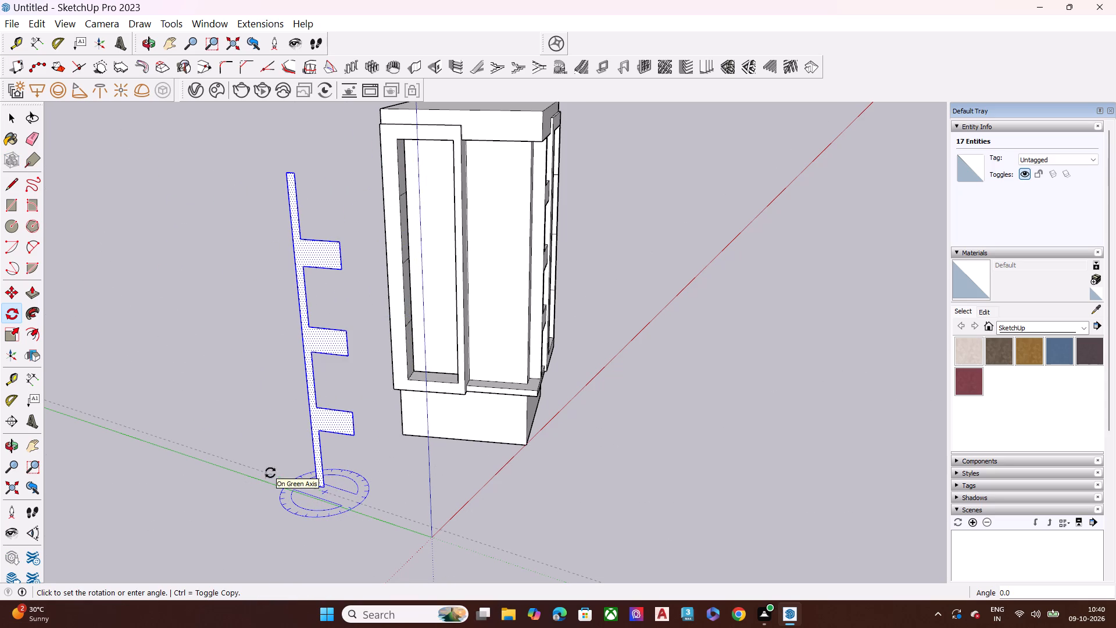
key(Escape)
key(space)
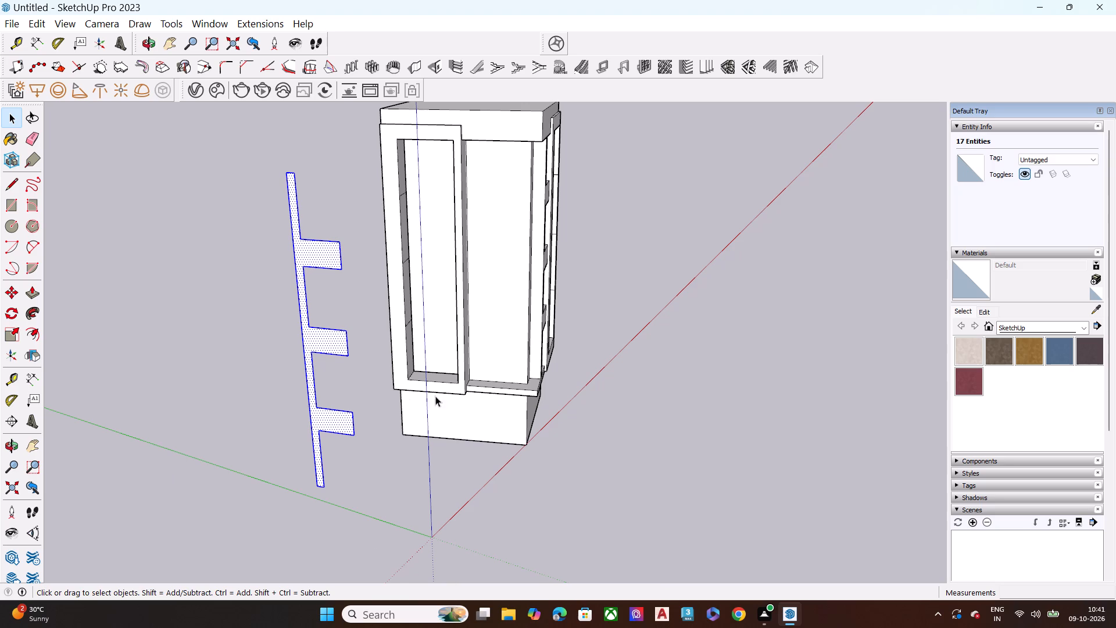
Examine the orientation of the copied strip face relative to the tower from several sides.
scroll(377, 448, up, 1)
scroll(377, 451, down, 2)
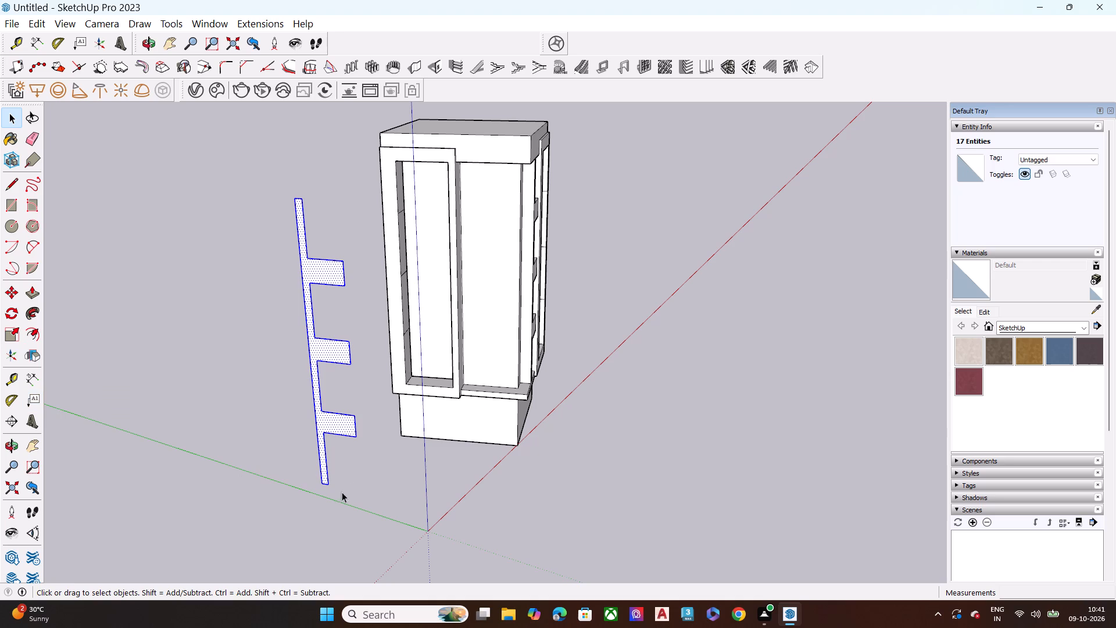
scroll(46, 477, down, 1)
scroll(45, 478, up, 1)
scroll(45, 478, down, 3)
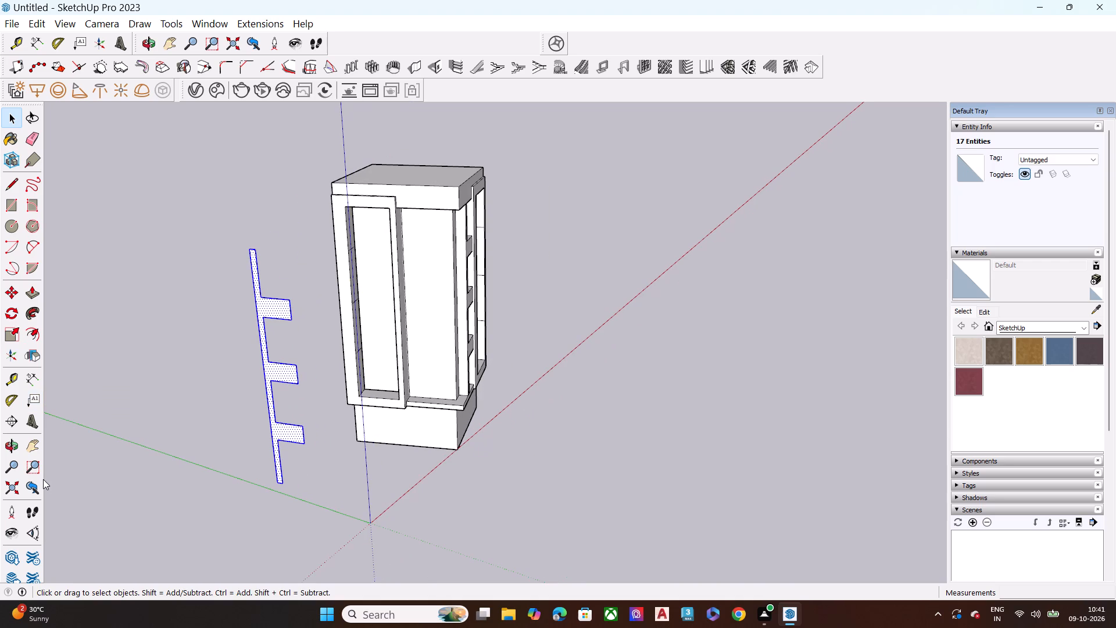
scroll(43, 476, up, 6)
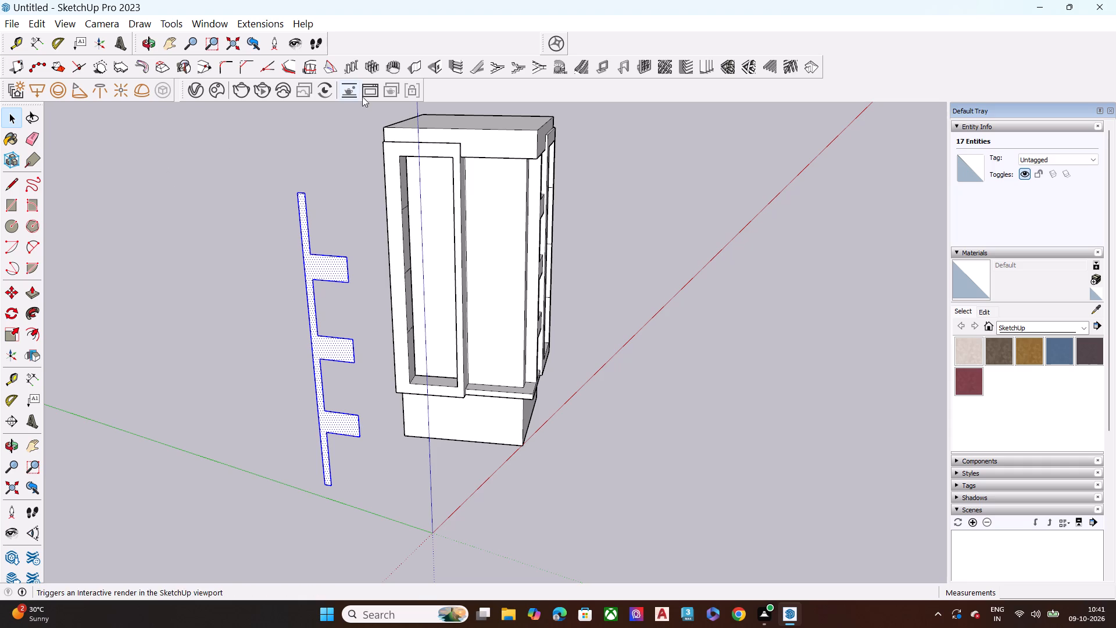
middle_drag(303, 401, 467, 379)
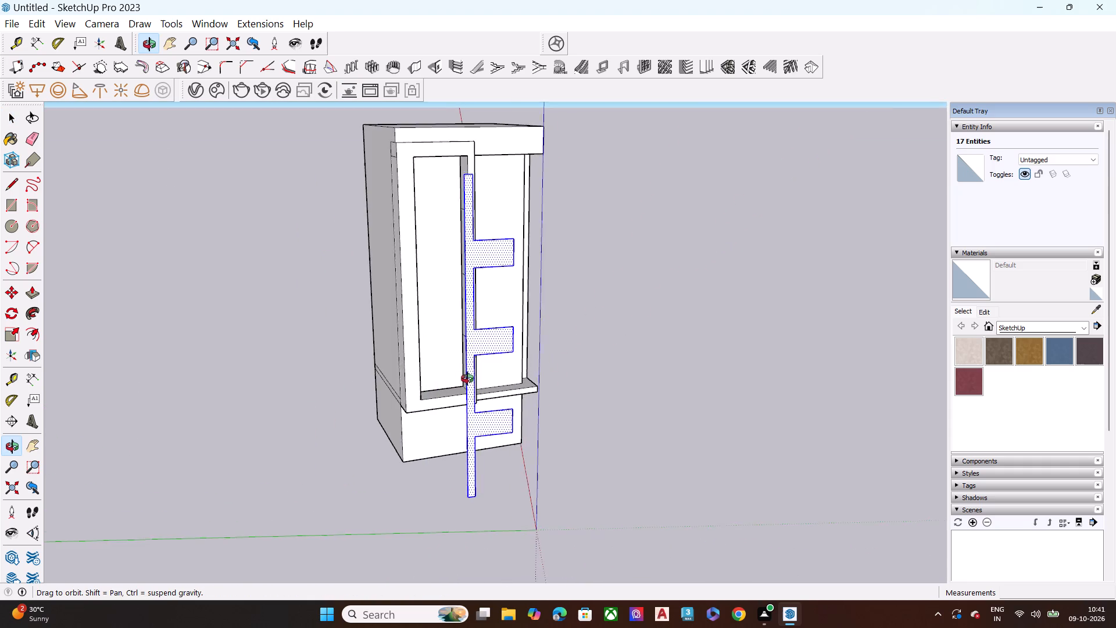
middle_drag(467, 379, 6, 379)
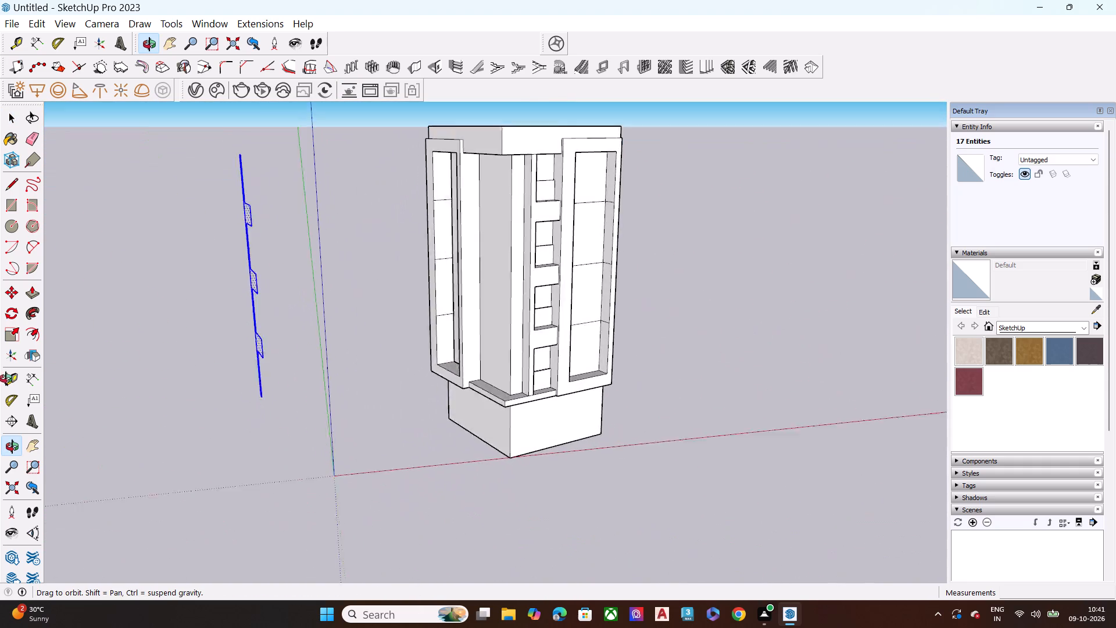
middle_drag(6, 379, 312, 391)
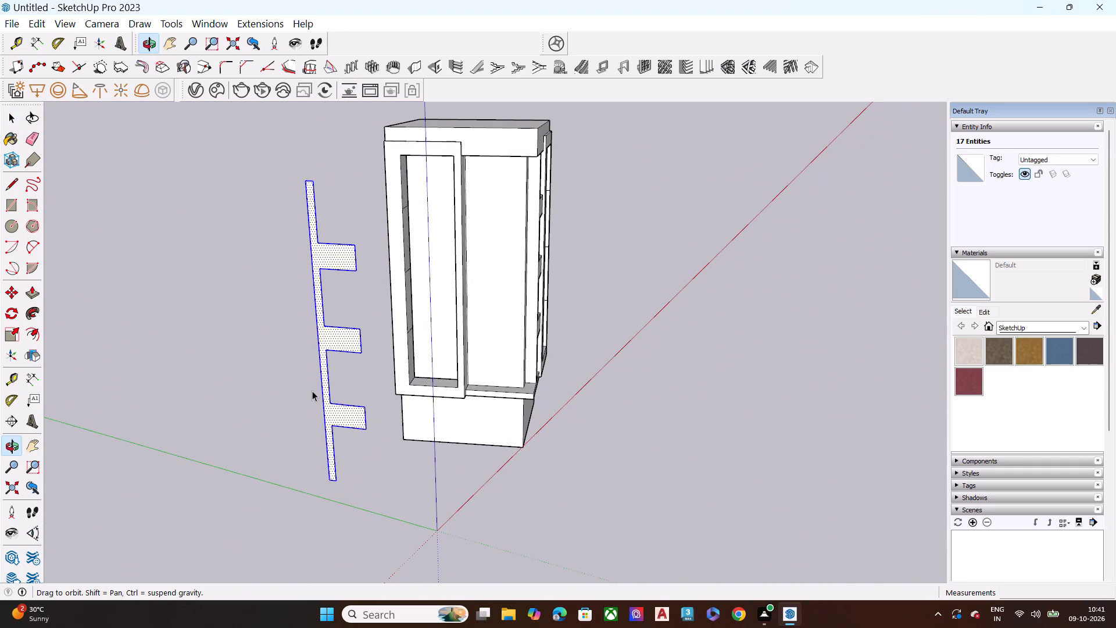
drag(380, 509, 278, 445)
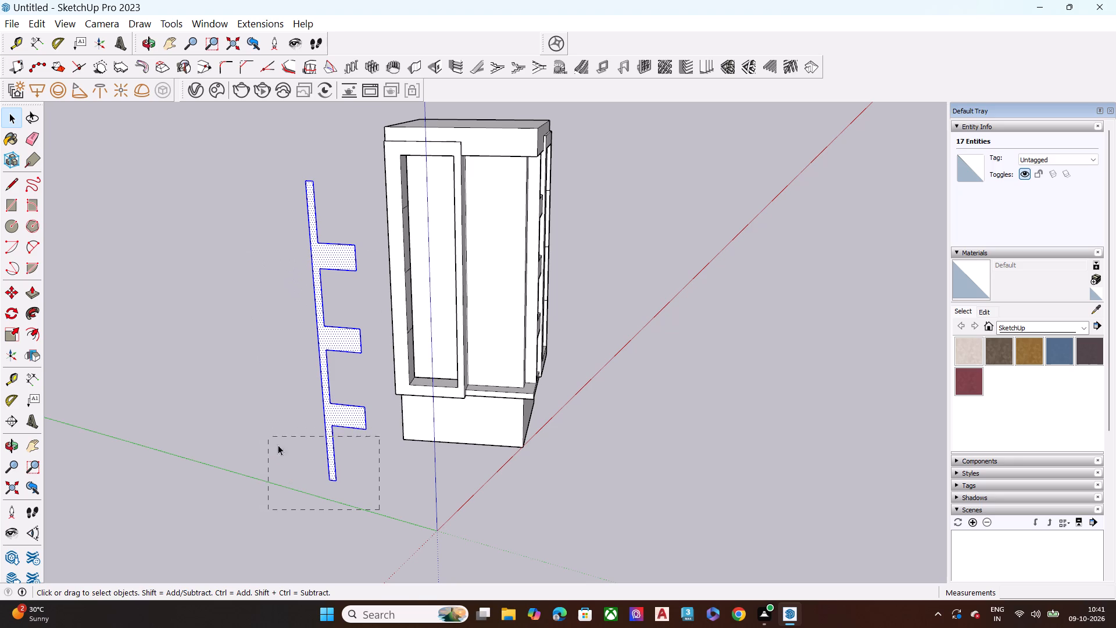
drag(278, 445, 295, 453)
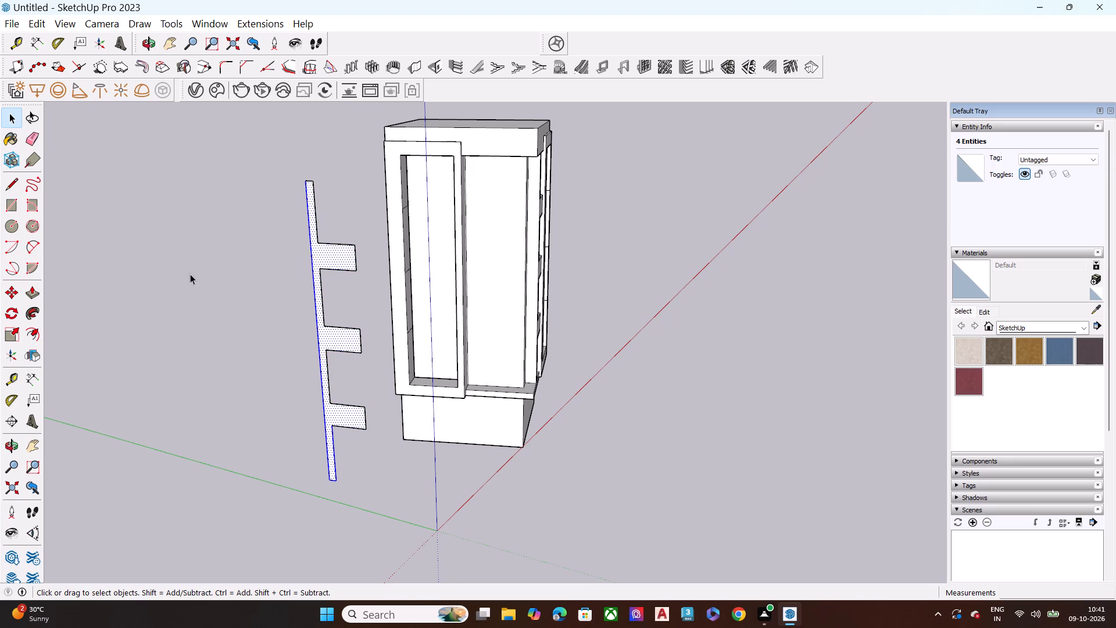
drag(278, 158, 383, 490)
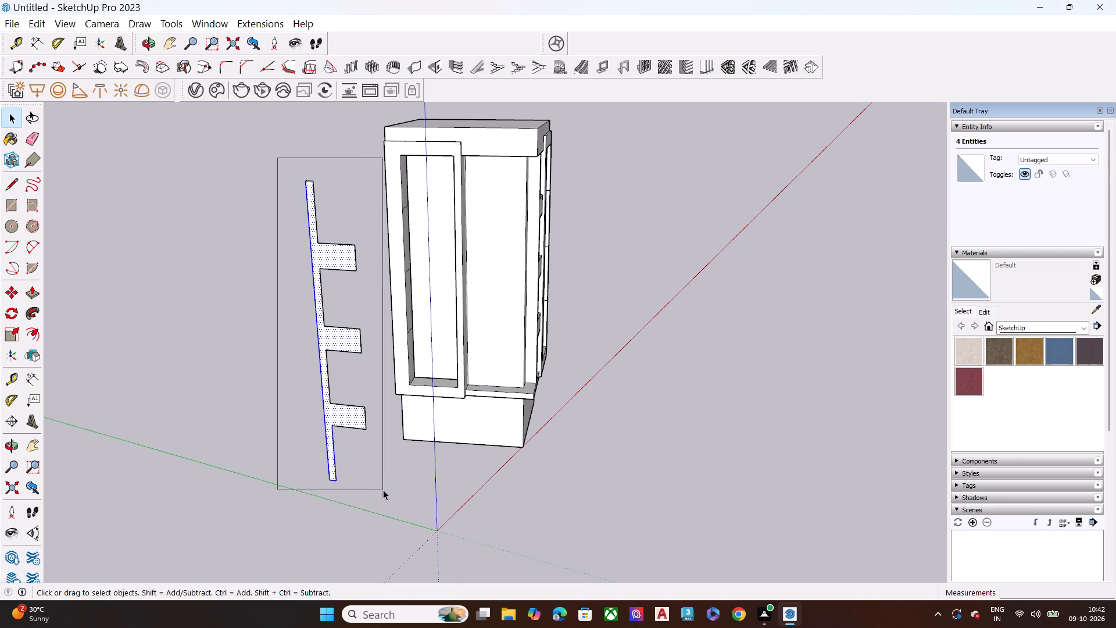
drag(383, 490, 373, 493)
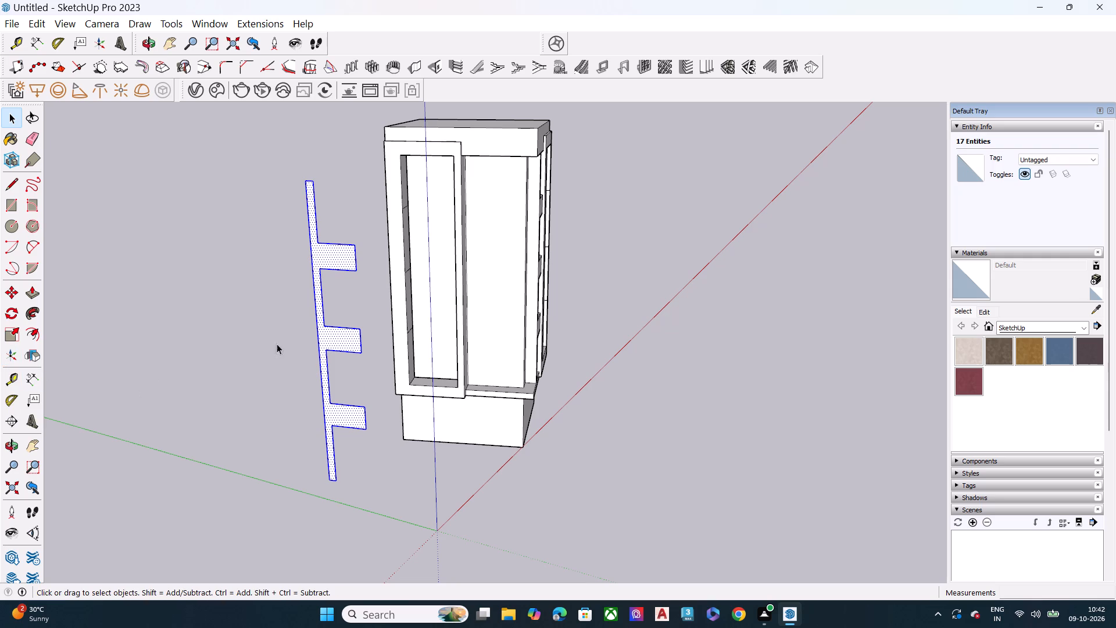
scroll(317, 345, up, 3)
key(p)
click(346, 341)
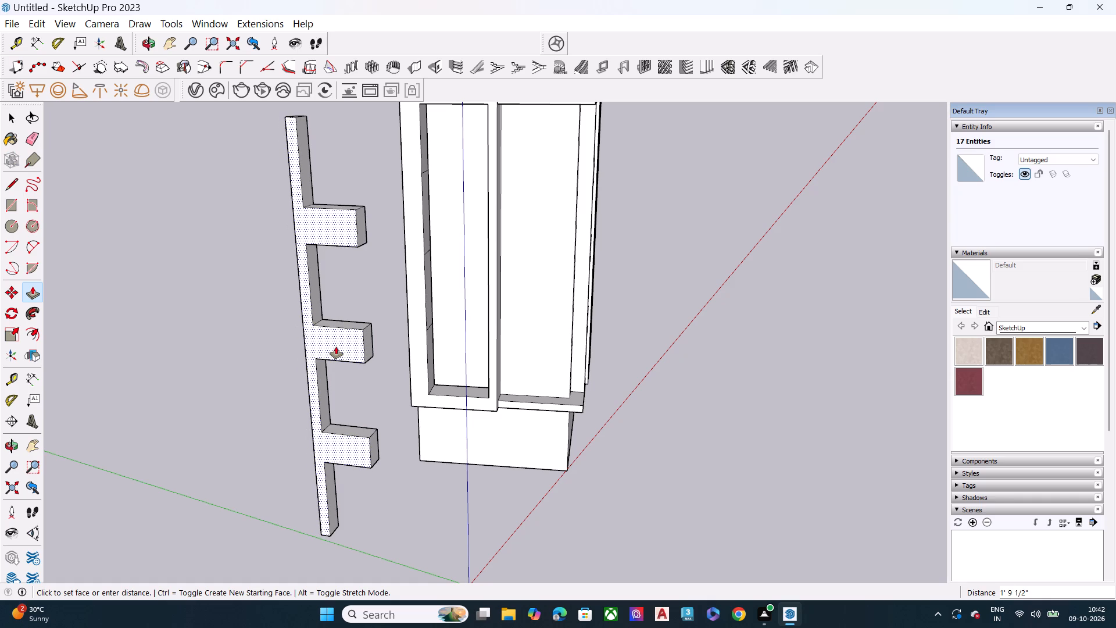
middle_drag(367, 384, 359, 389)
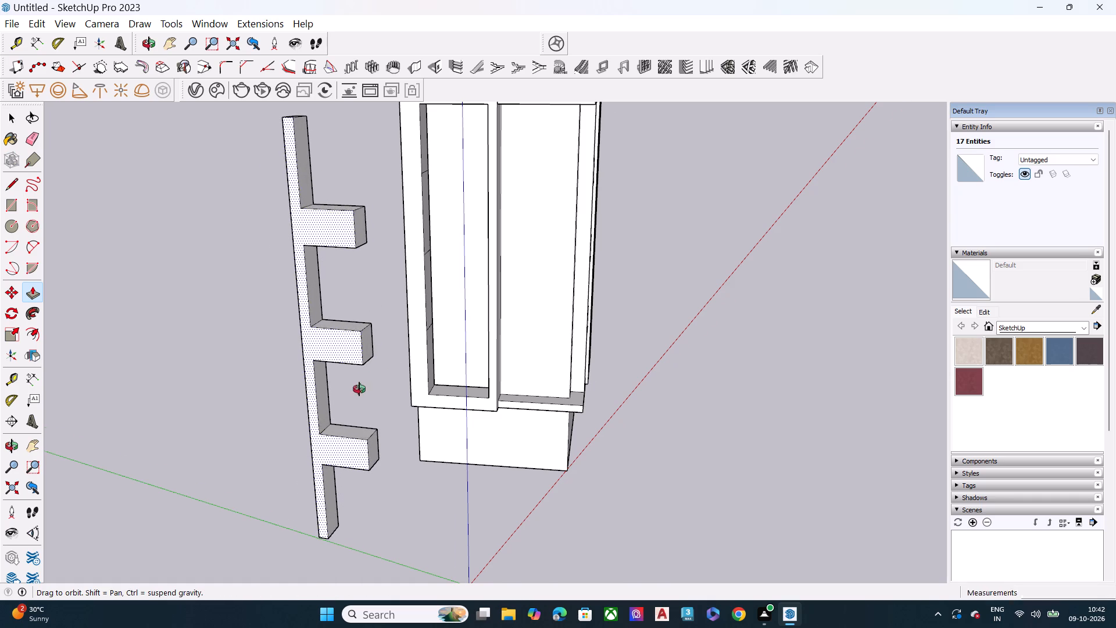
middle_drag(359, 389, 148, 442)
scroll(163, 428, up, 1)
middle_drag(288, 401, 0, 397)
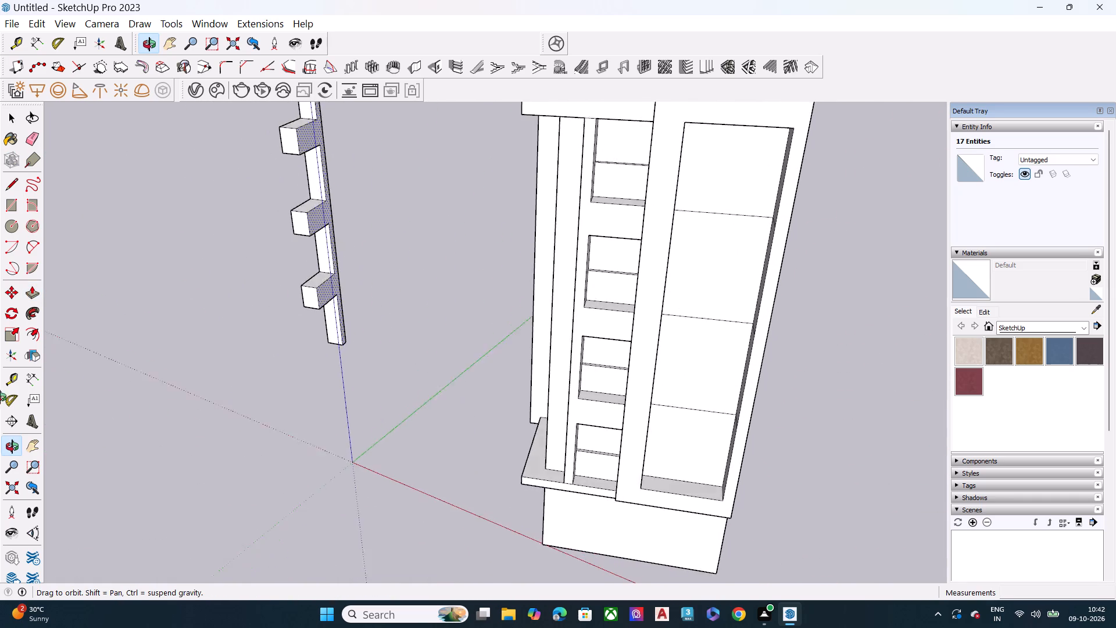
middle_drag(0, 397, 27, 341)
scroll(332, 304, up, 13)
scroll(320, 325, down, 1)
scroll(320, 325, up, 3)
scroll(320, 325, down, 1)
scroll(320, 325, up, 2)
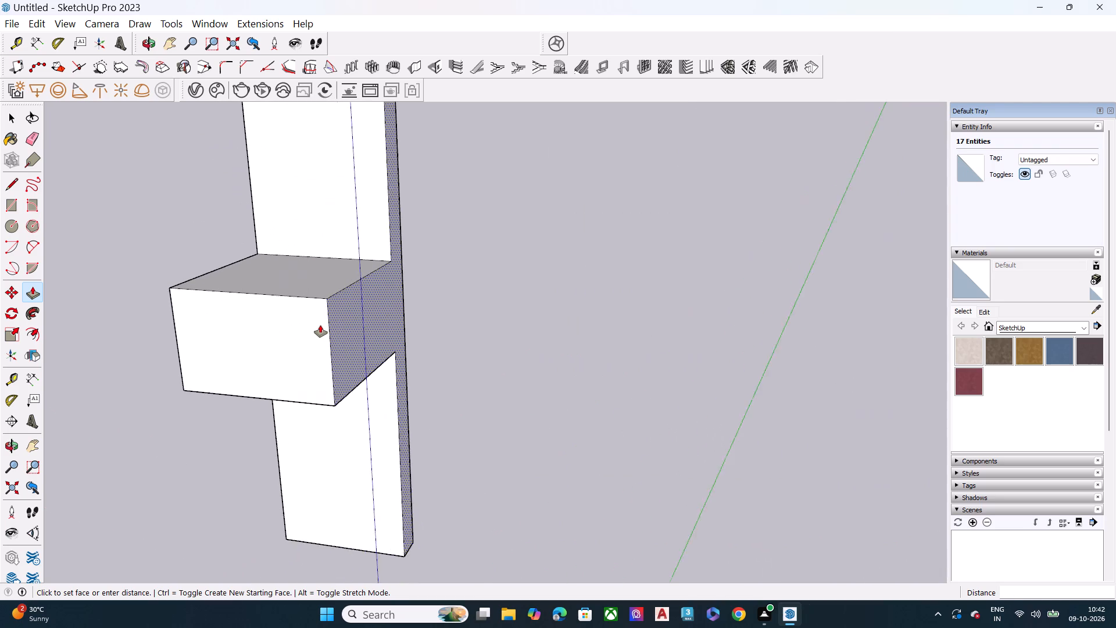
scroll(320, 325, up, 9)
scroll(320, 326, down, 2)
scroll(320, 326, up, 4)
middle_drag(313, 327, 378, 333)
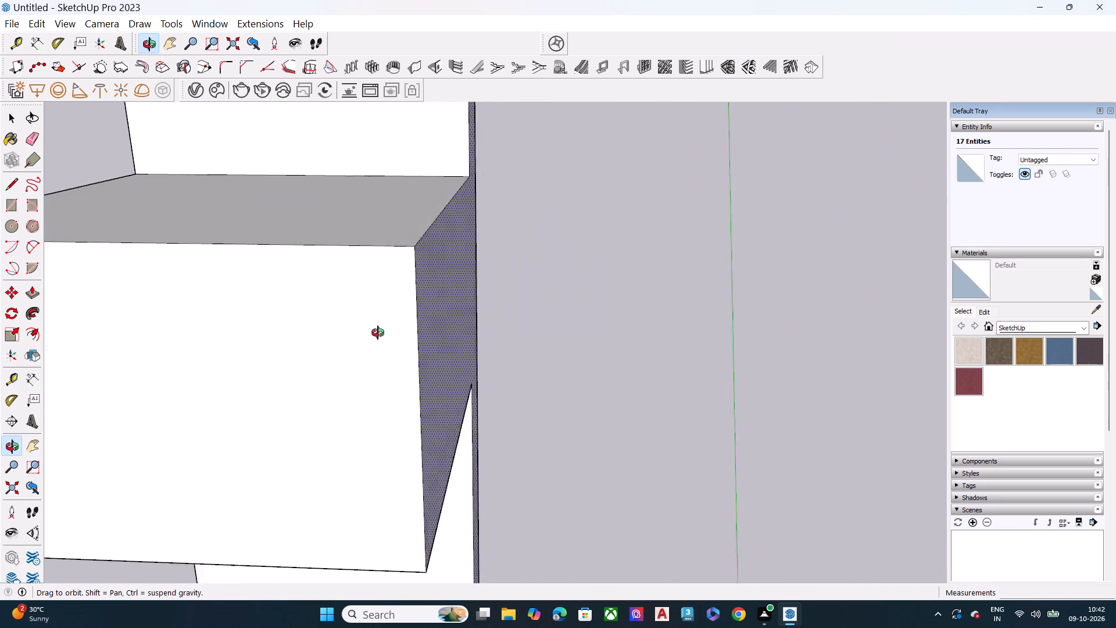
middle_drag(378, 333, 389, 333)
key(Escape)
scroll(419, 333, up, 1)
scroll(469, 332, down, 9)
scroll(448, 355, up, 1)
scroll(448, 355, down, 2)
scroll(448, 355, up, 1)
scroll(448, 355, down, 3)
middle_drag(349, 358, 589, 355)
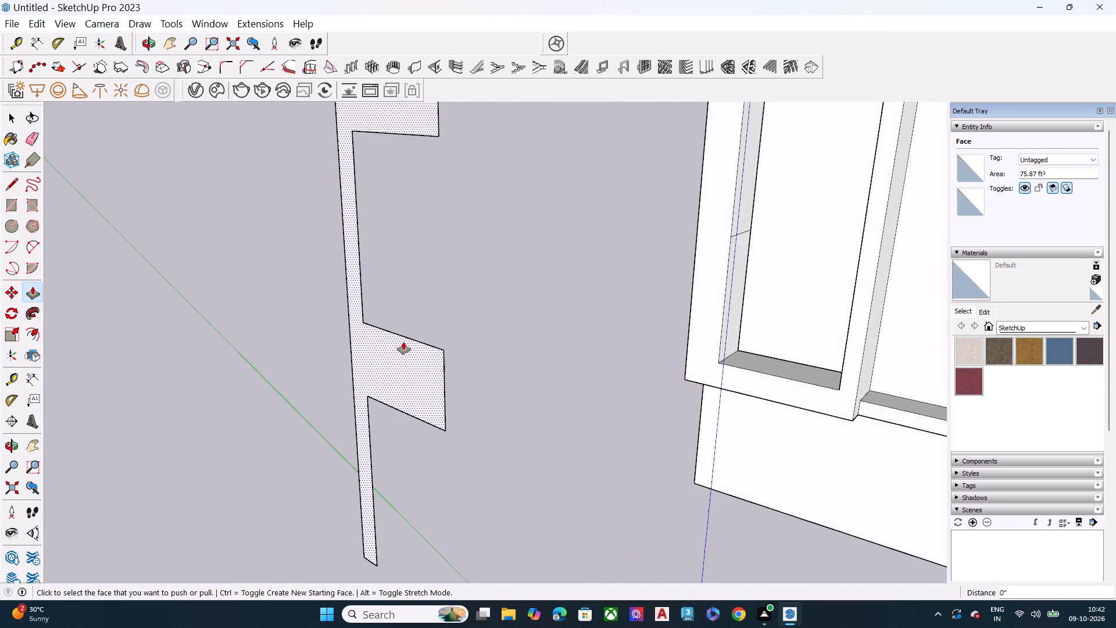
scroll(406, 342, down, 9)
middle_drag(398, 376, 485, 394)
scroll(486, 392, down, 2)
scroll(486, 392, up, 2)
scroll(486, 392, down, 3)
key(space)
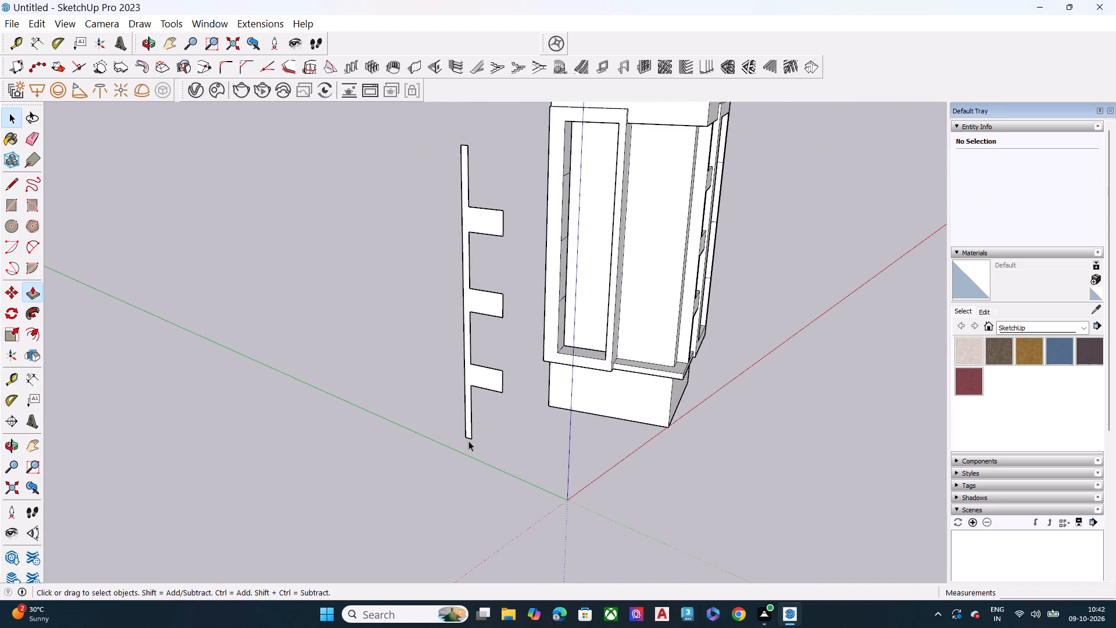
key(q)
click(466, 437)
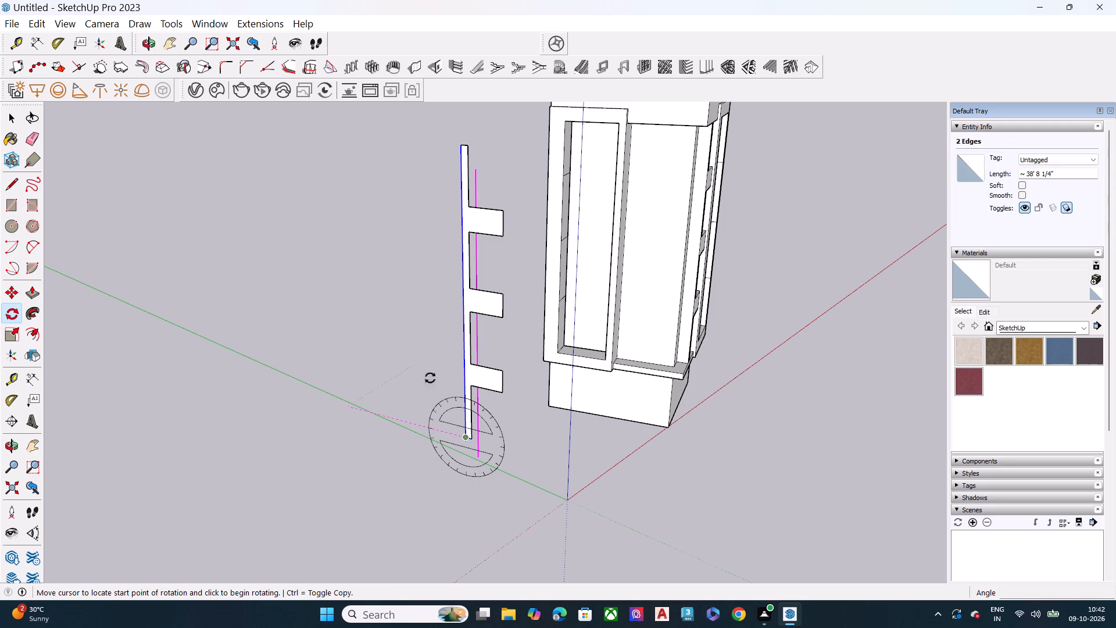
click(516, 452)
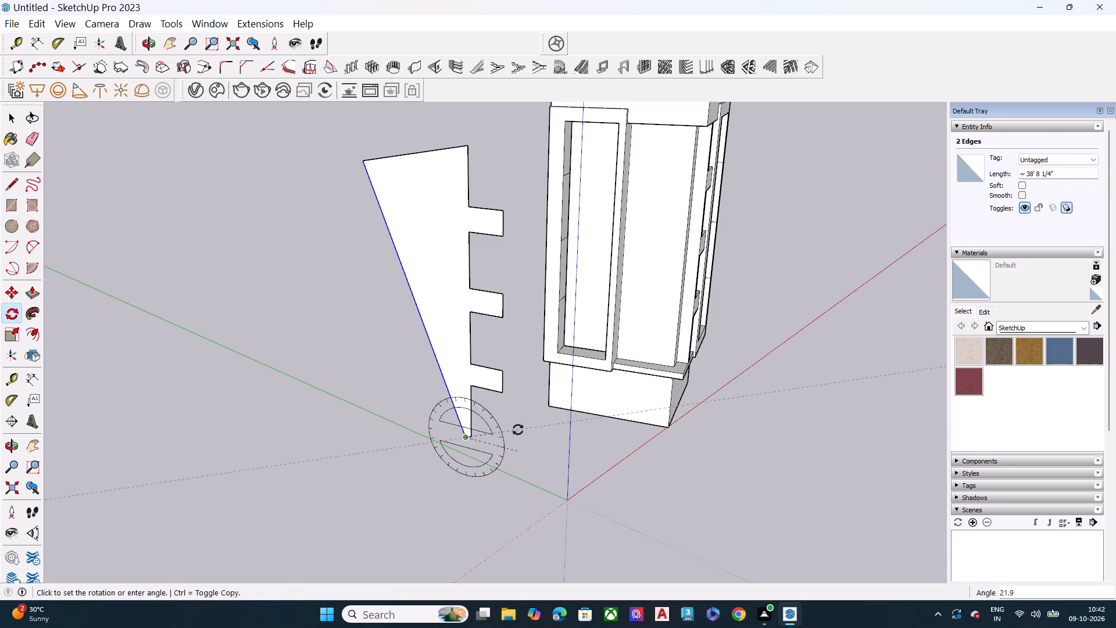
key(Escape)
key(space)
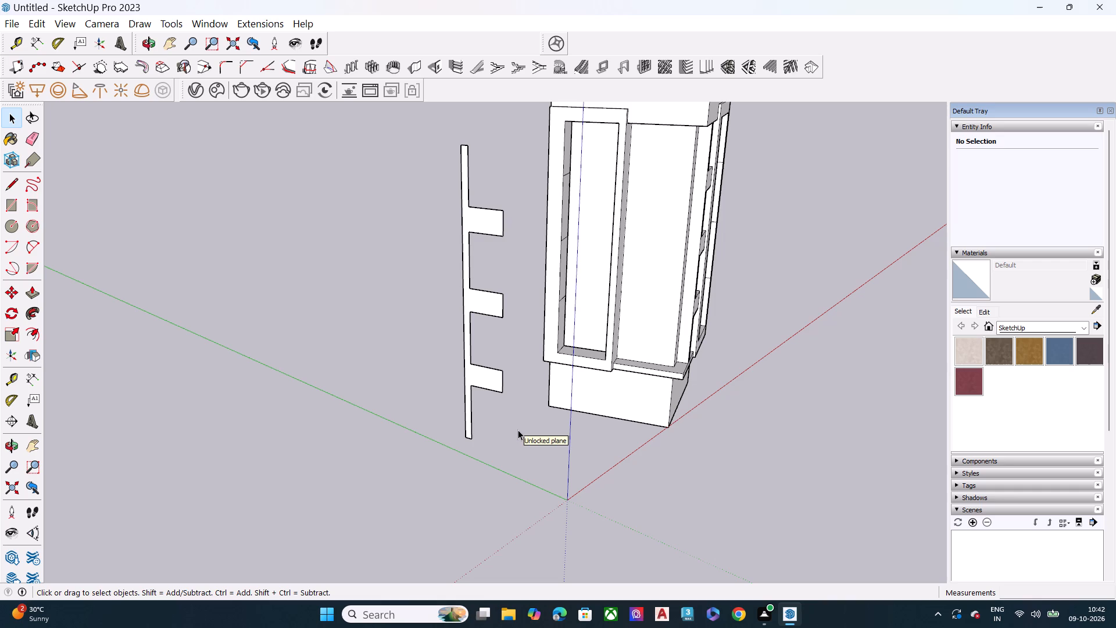
Rotate the whole strip face 180 degrees in its own vertical plane about its bottom corner.
click(518, 430)
drag(434, 135, 517, 455)
text(ro)
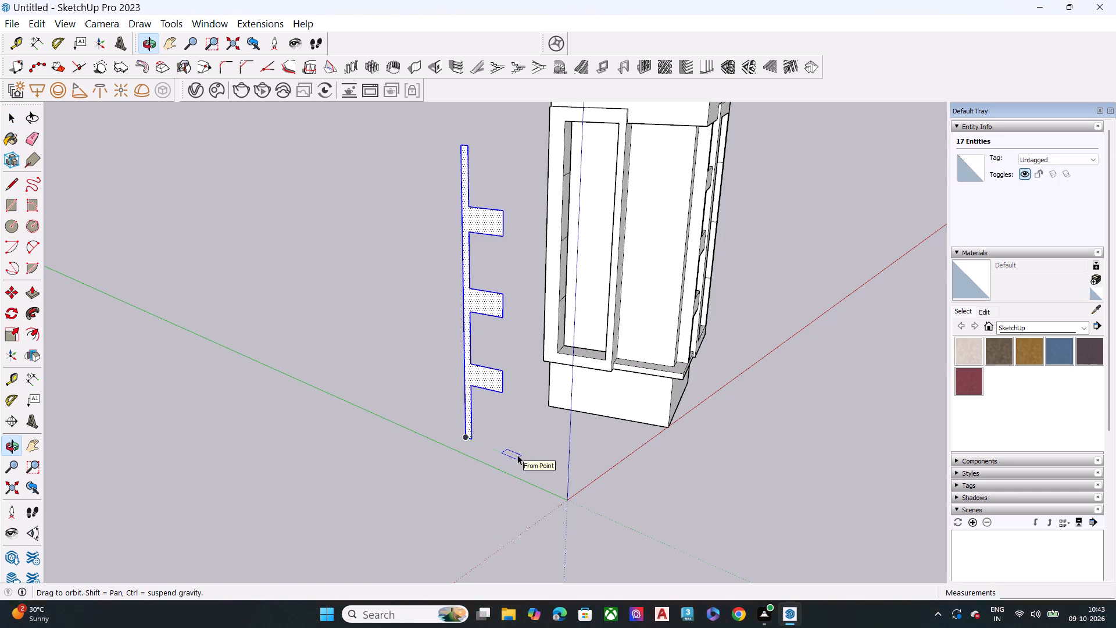
key(space)
key(q)
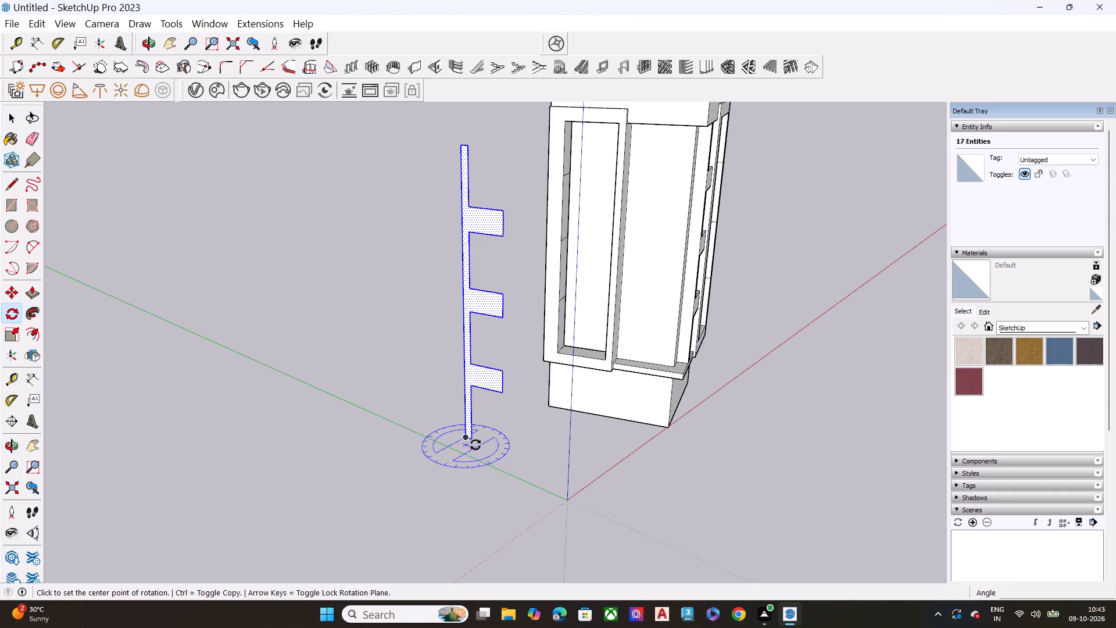
click(473, 440)
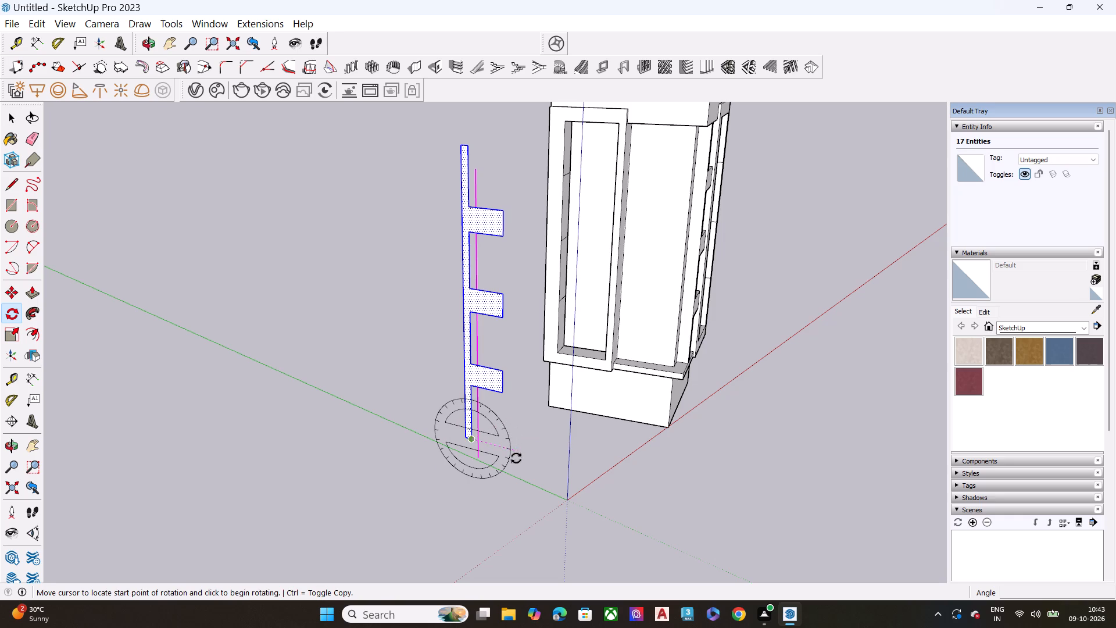
click(516, 458)
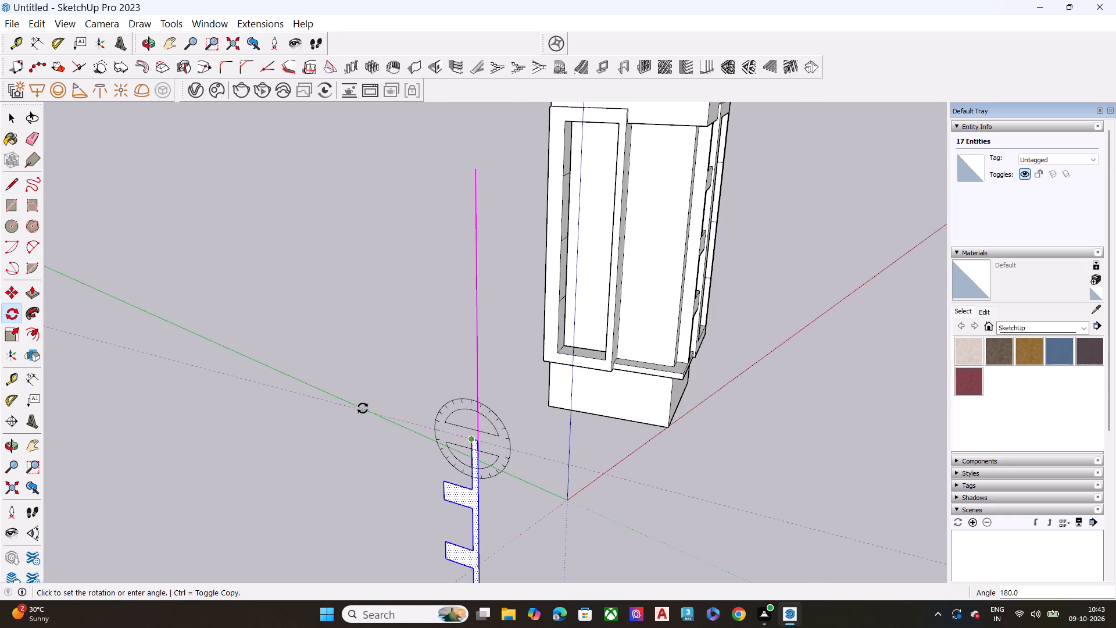
click(436, 431)
key(space)
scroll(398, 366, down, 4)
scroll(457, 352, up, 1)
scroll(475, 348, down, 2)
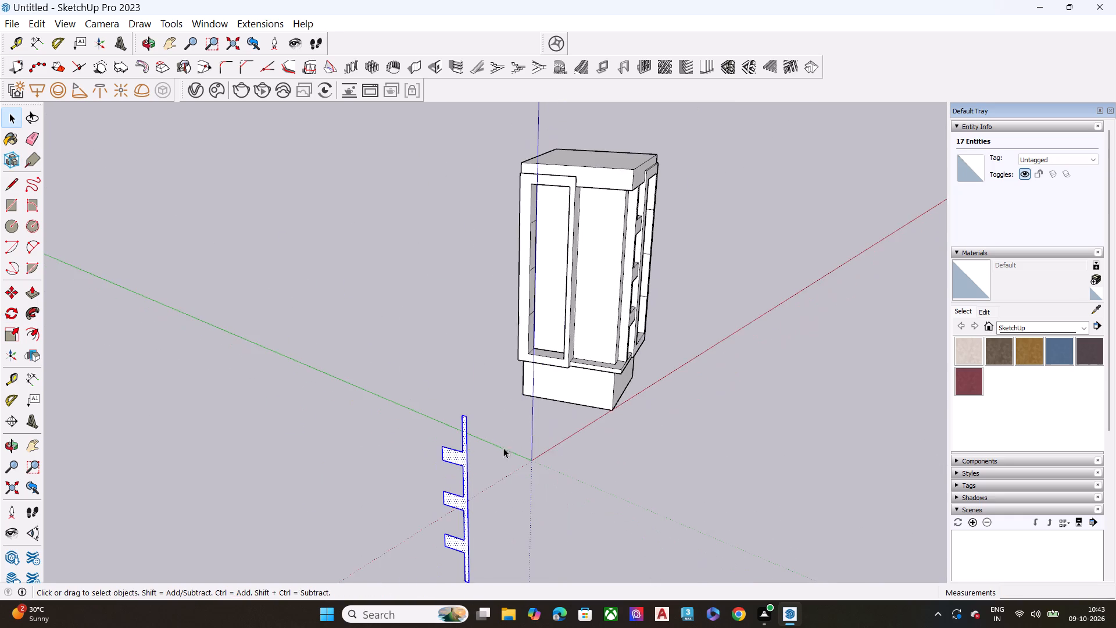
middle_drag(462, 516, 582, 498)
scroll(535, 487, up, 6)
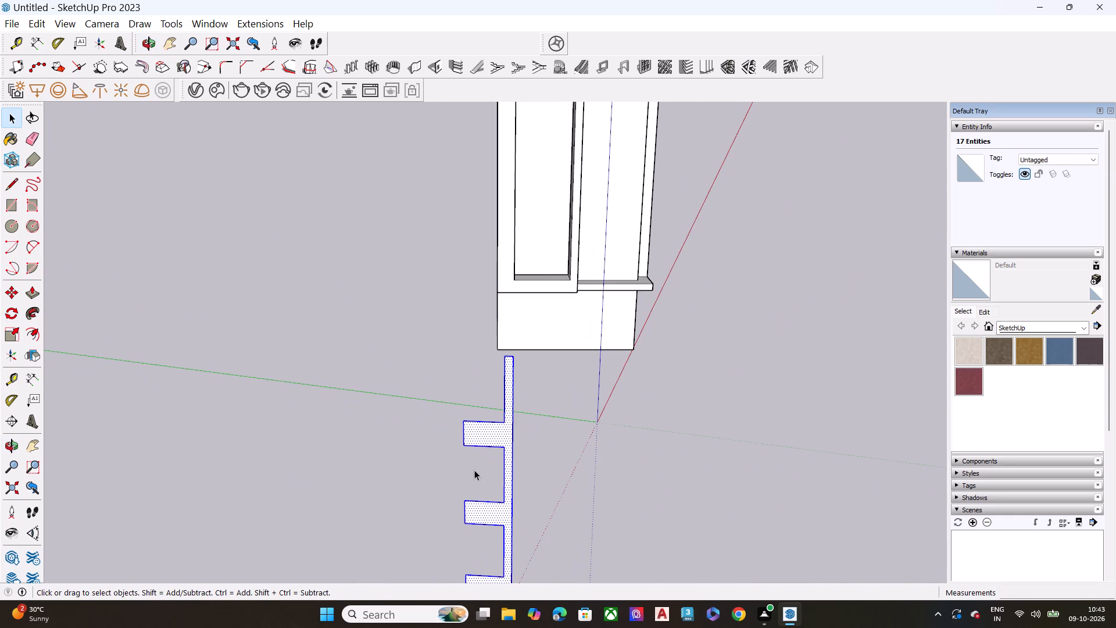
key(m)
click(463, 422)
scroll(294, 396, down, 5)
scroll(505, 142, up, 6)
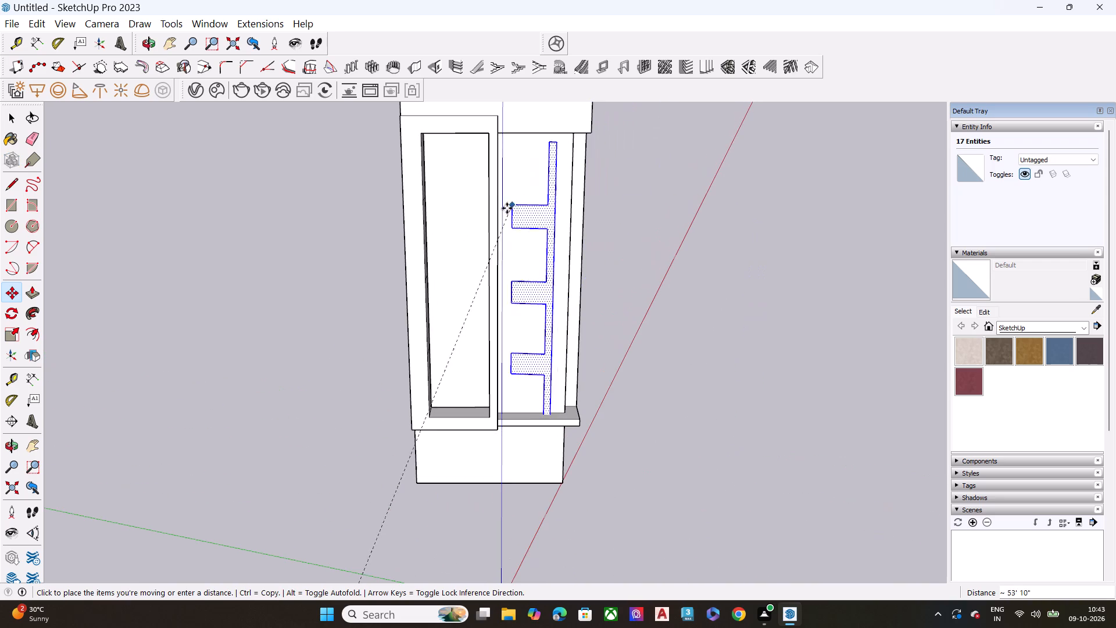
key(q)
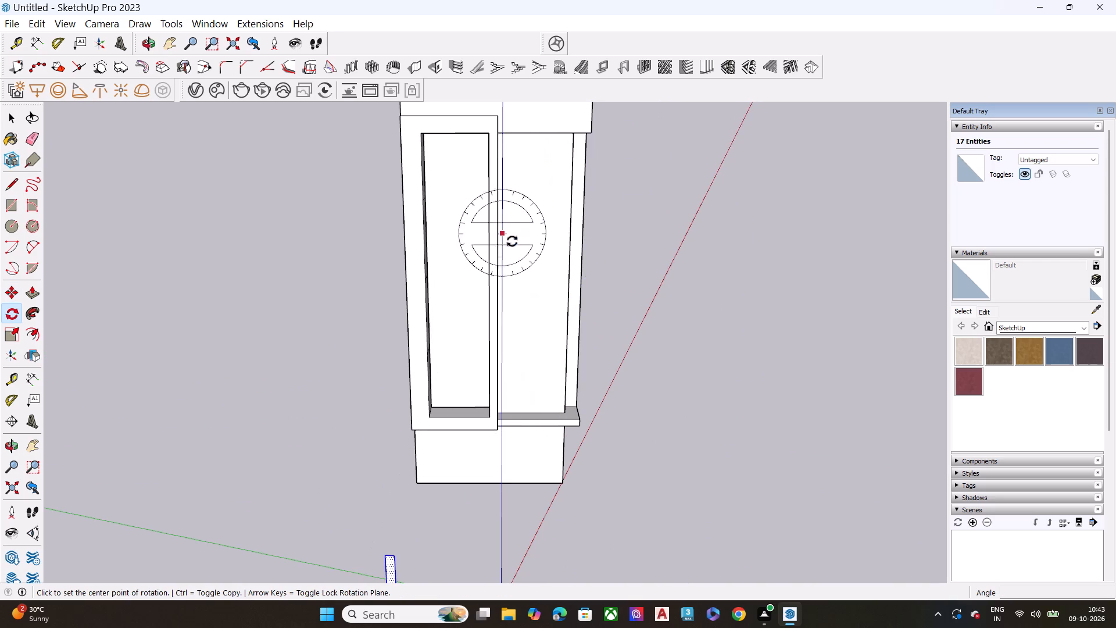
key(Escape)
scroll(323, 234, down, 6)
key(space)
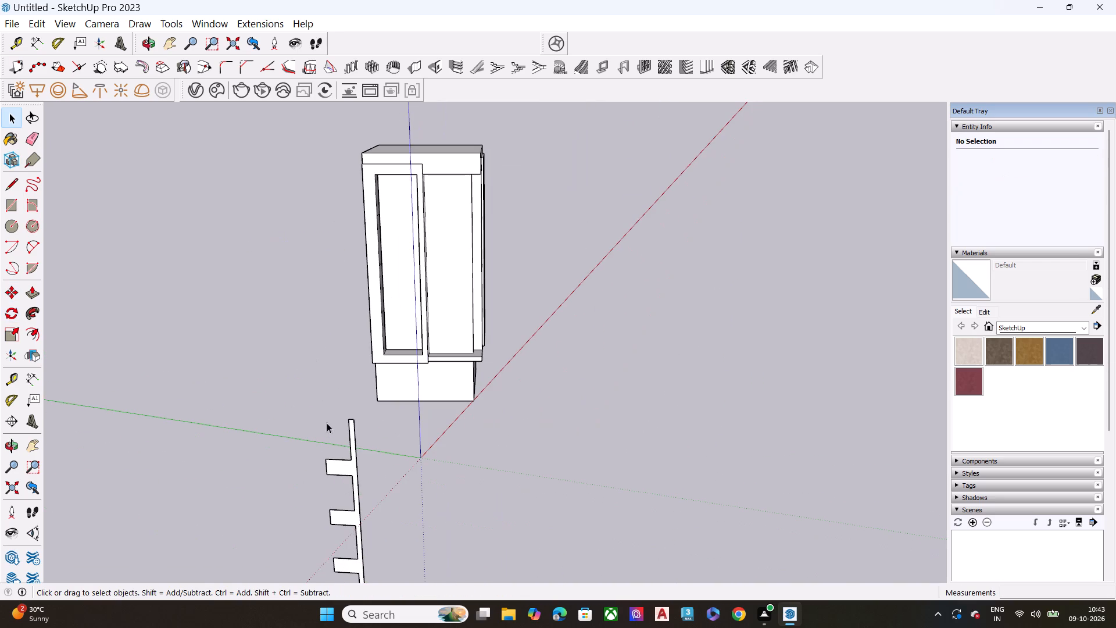
Move the whole strip face by its uppermost block's outer corner about 52' 6" onto the frame edge of the adjoining tower side.
scroll(219, 227, down, 6)
drag(332, 495, 285, 356)
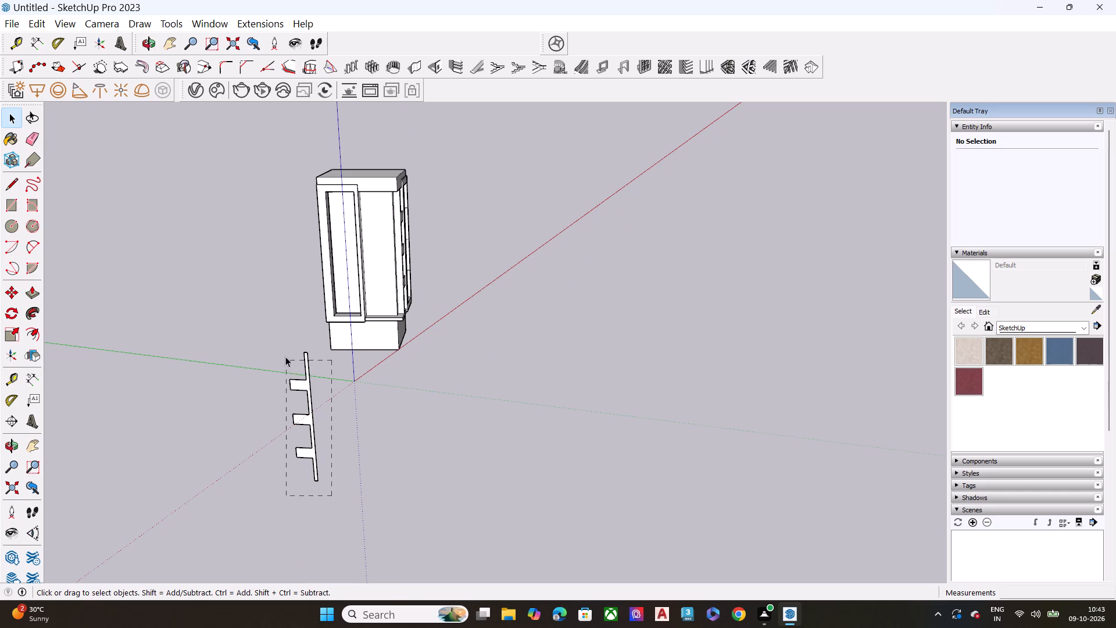
drag(285, 356, 276, 351)
scroll(307, 381, up, 7)
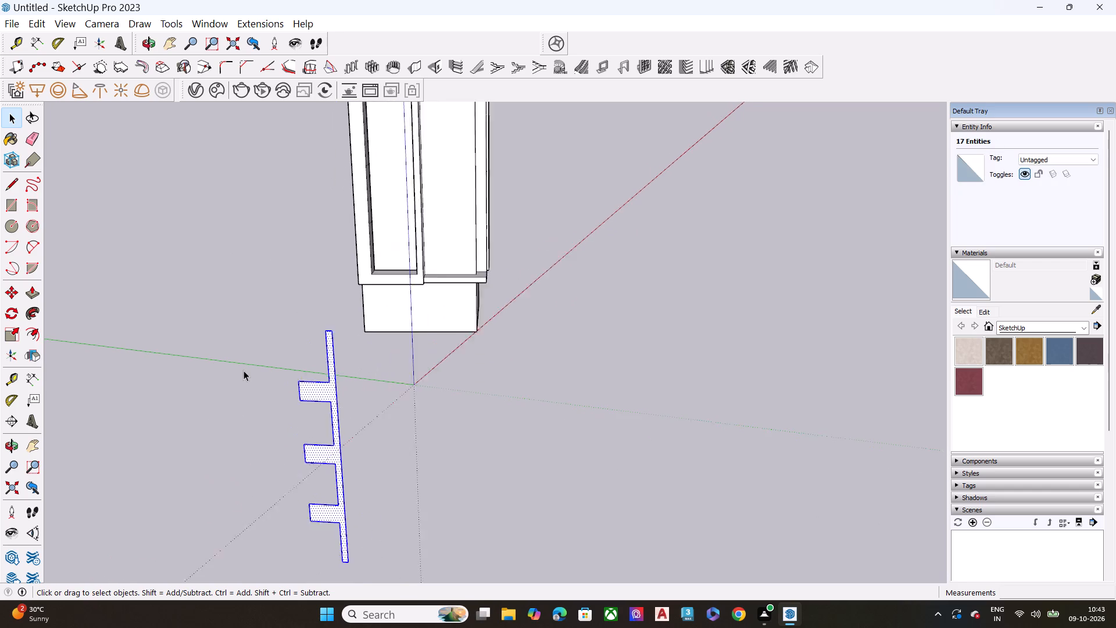
scroll(244, 370, up, 3)
key(m)
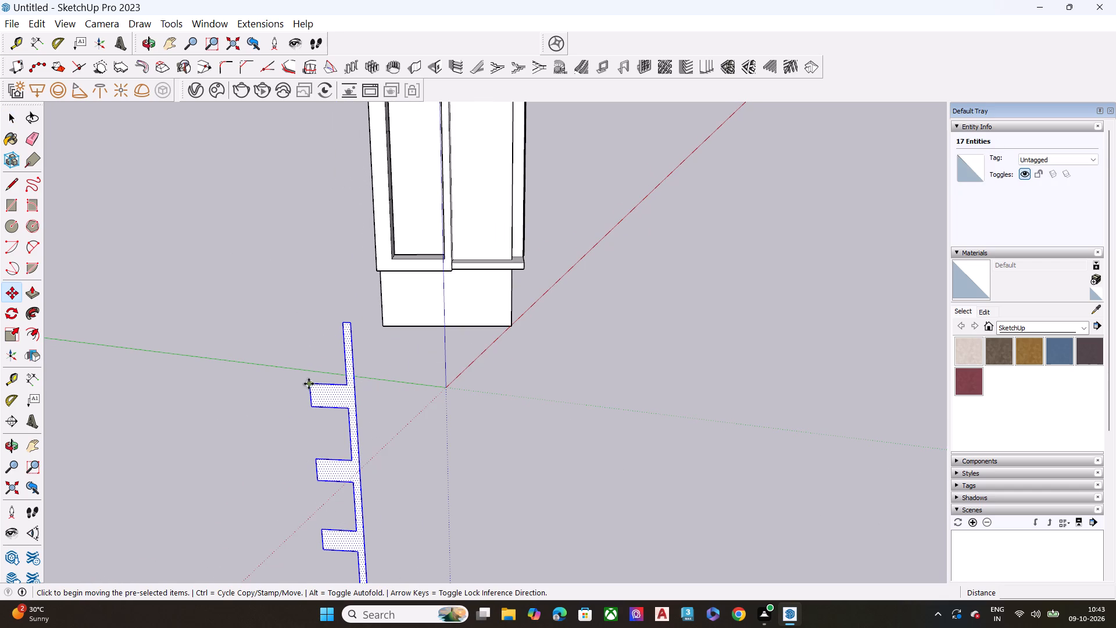
click(307, 384)
scroll(379, 426, down, 6)
scroll(429, 147, up, 7)
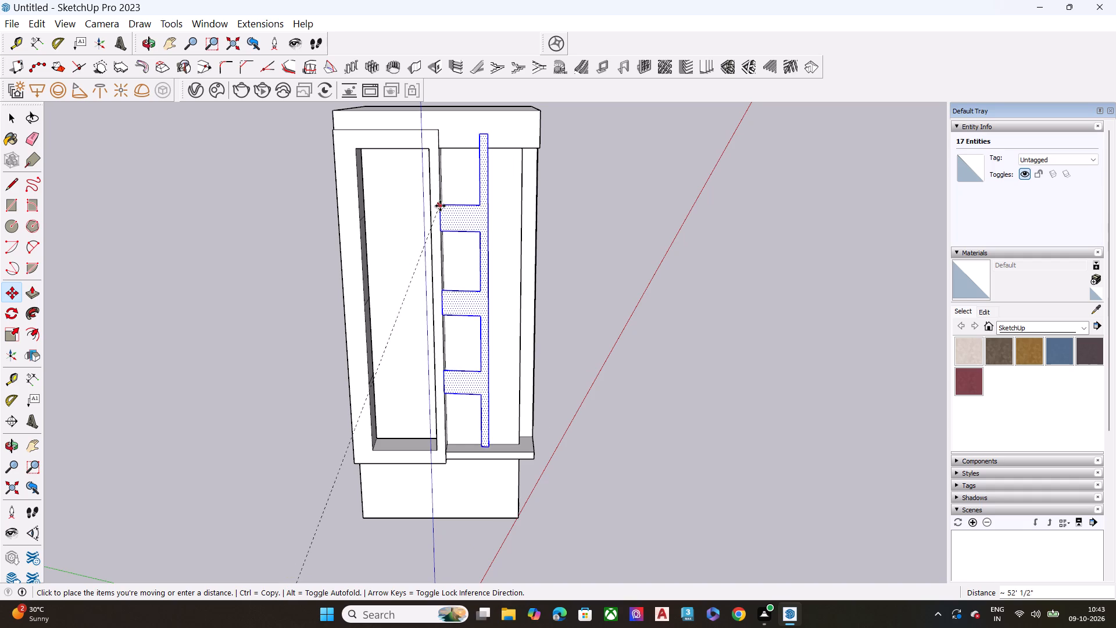
scroll(440, 206, up, 8)
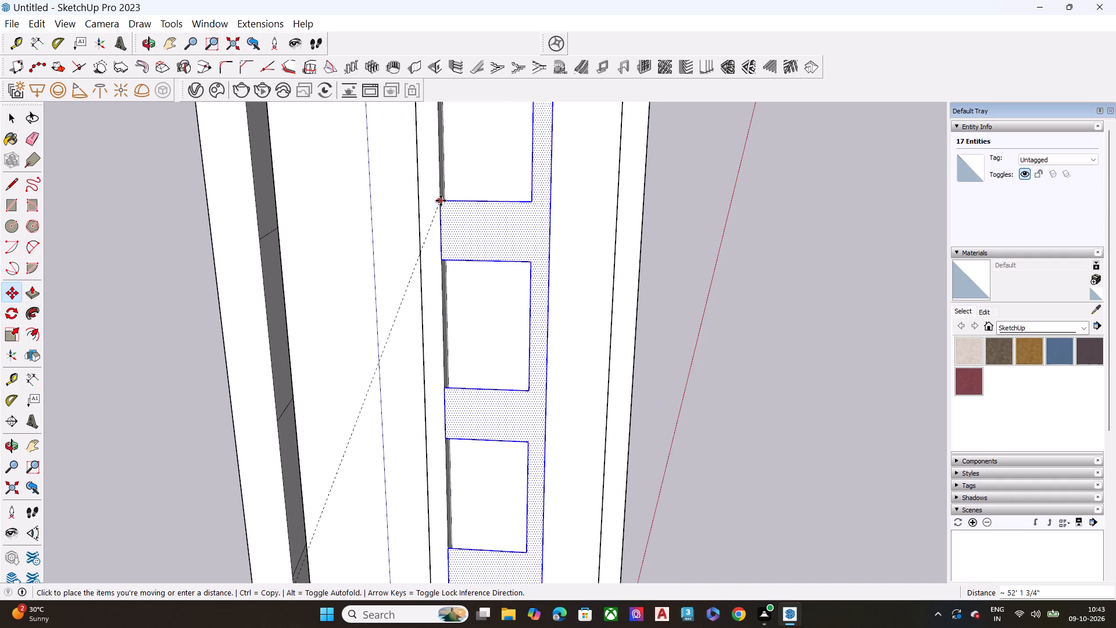
click(438, 191)
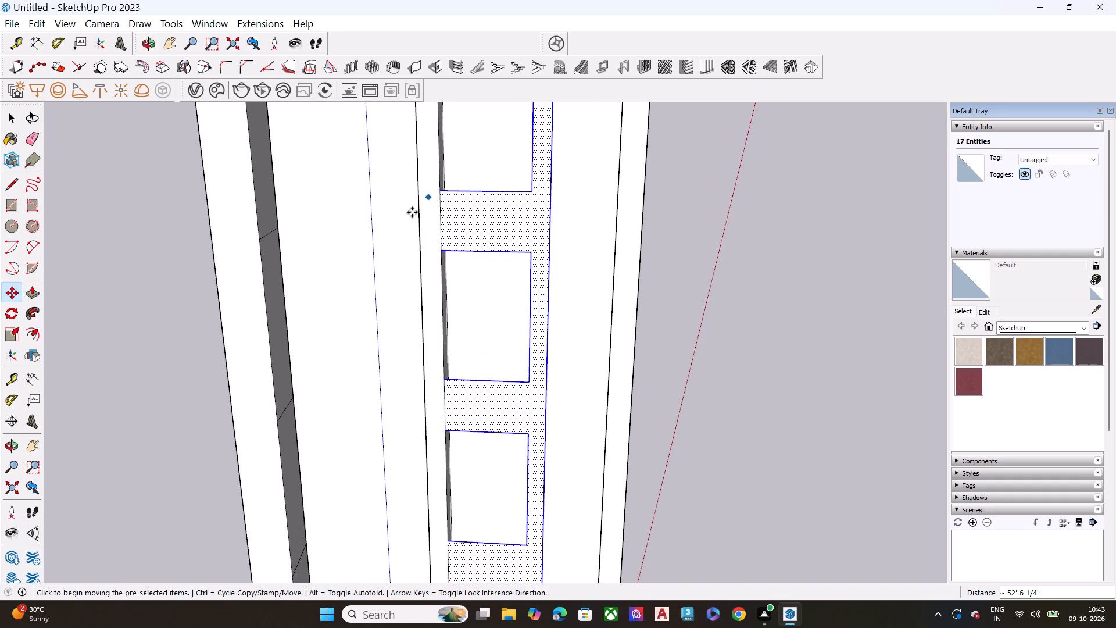
Move the strip face down about 1' 11" by its bottom corner to the level of the projecting ledge.
scroll(388, 229, down, 6)
scroll(441, 292, down, 1)
middle_drag(494, 334, 191, 355)
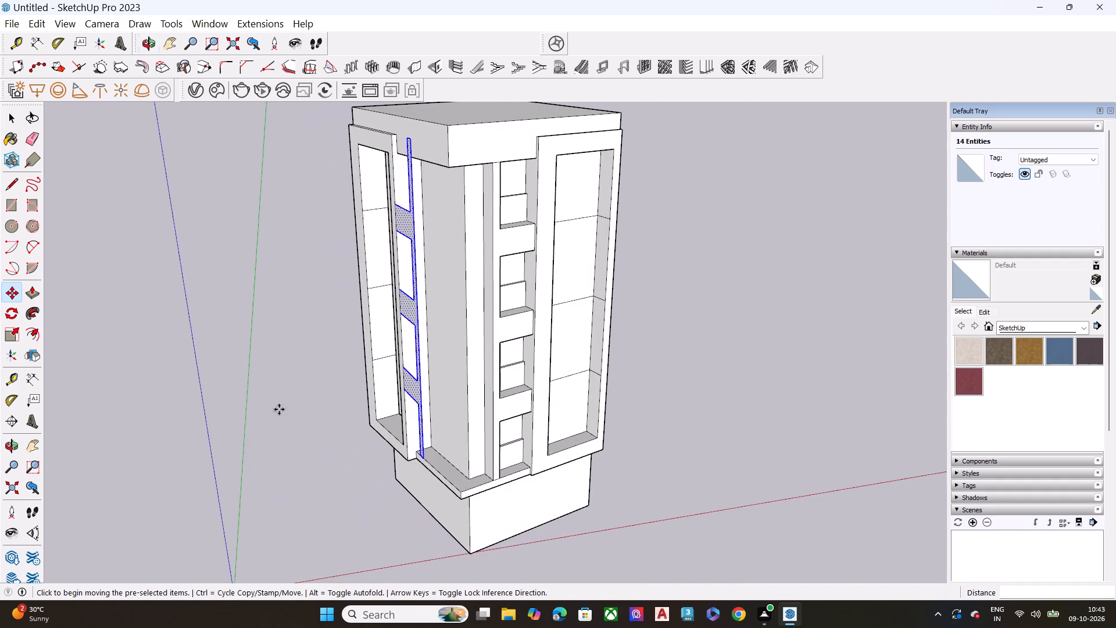
scroll(388, 460, up, 9)
middle_drag(455, 465, 348, 411)
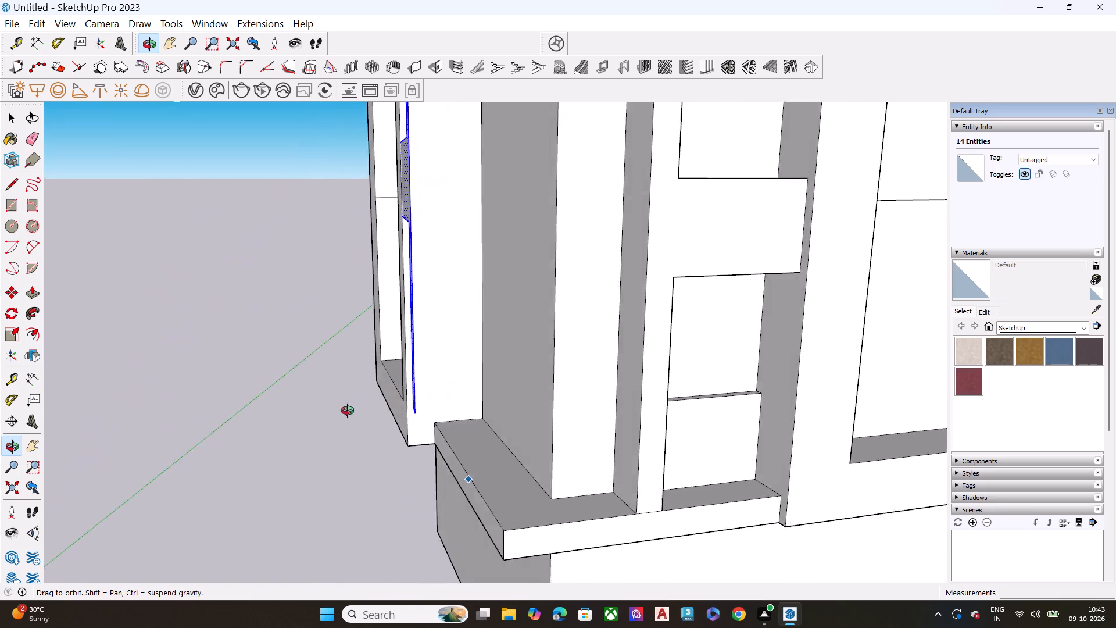
middle_drag(348, 411, 459, 418)
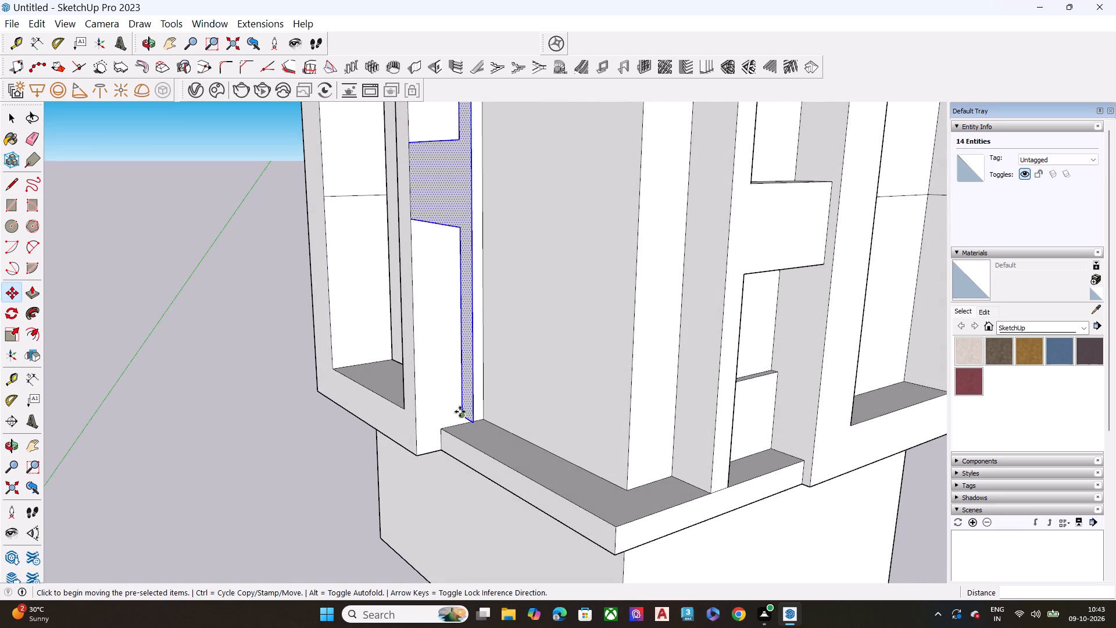
middle_drag(476, 451, 308, 436)
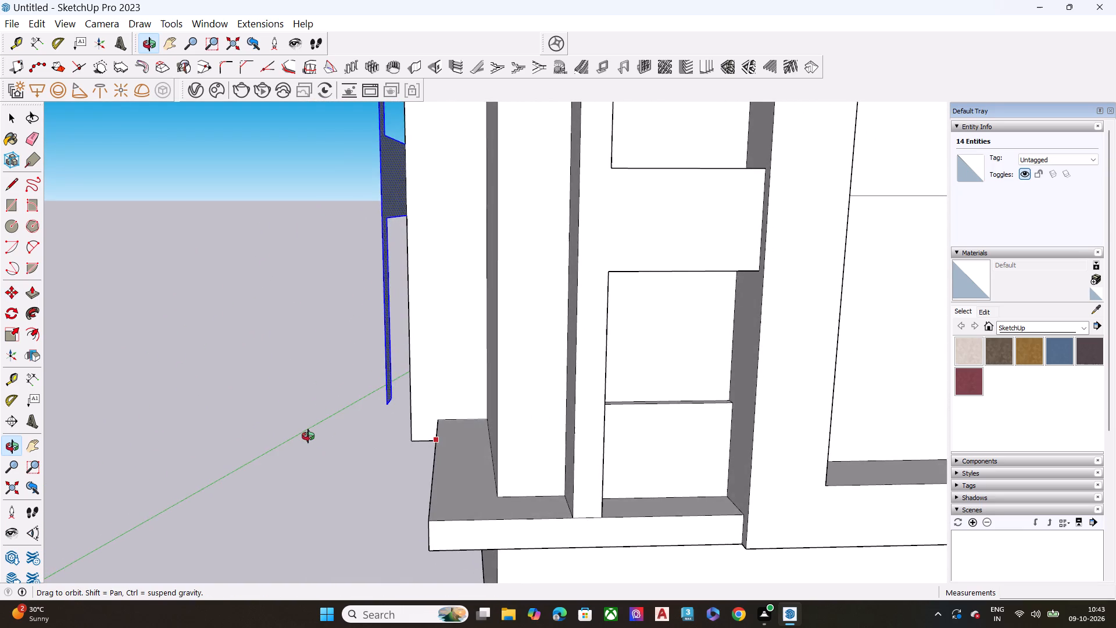
middle_drag(308, 436, 635, 447)
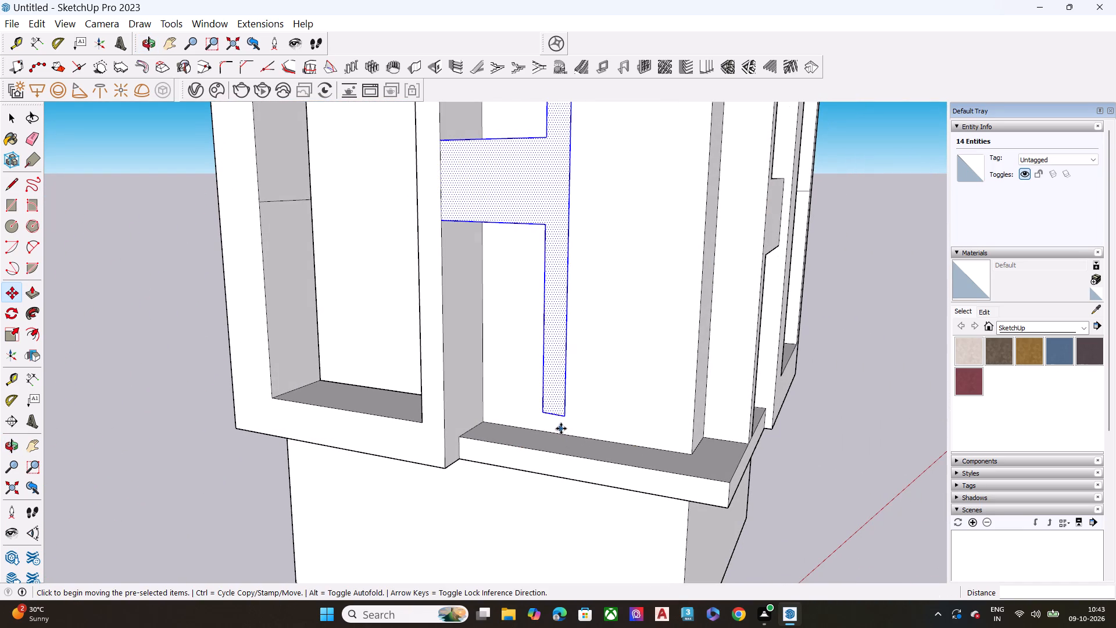
key(m)
click(561, 414)
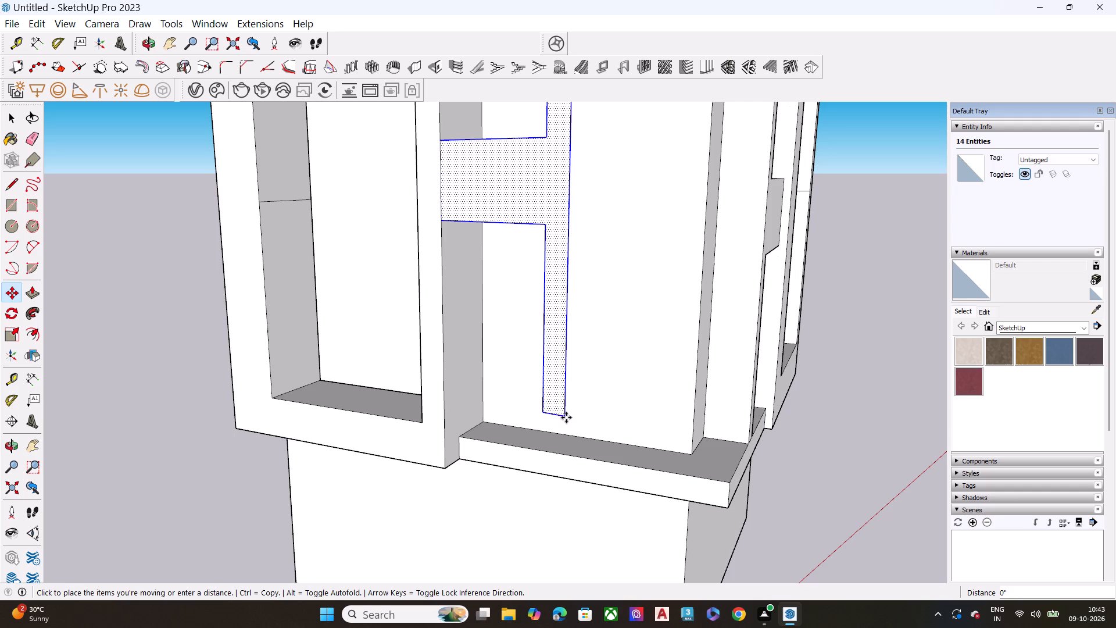
click(566, 418)
click(564, 417)
middle_drag(566, 458, 320, 457)
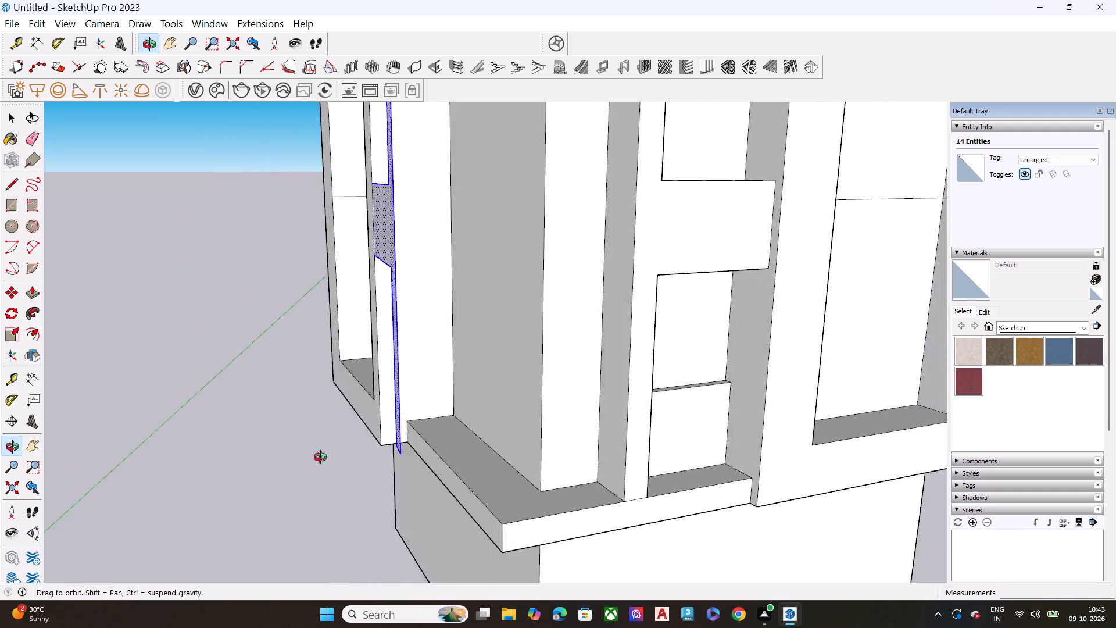
middle_drag(320, 457, 276, 449)
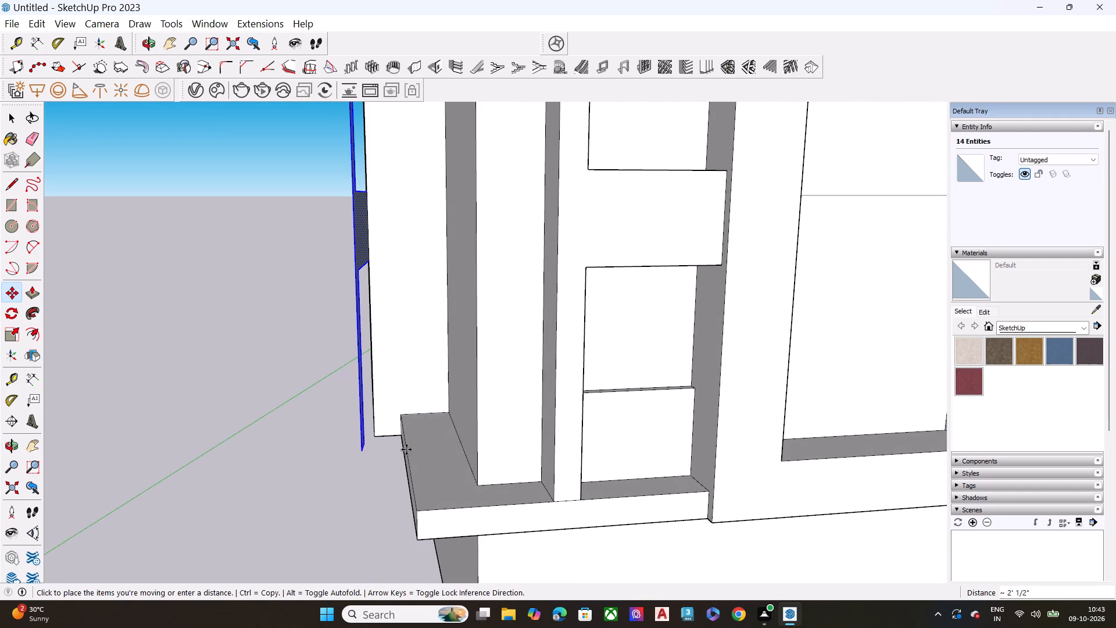
middle_drag(406, 449, 498, 469)
scroll(462, 473, up, 8)
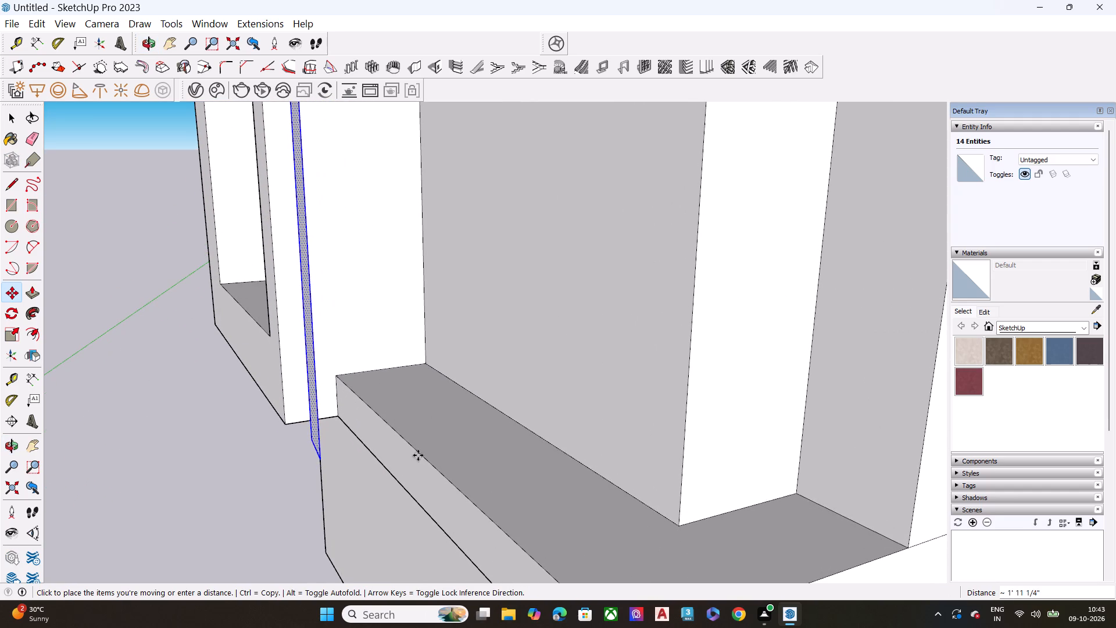
click(420, 455)
key(space)
Examine how the strip face meets the bottom ledge, the side frame and the cap from several sides.
middle_drag(381, 437, 653, 398)
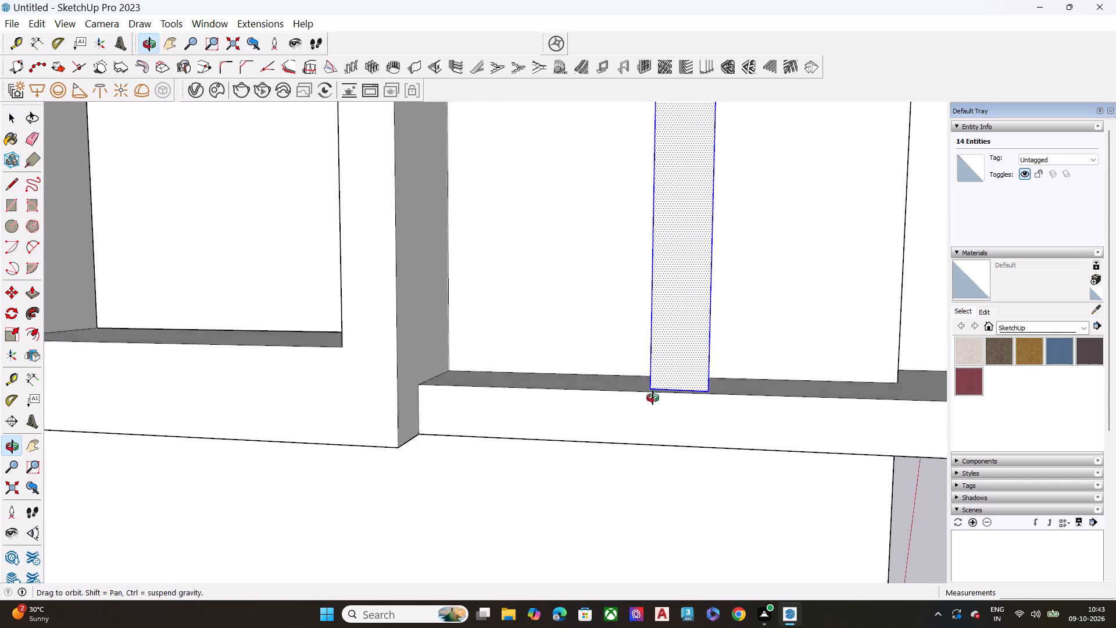
middle_drag(653, 398, 699, 377)
scroll(465, 352, up, 1)
scroll(417, 349, down, 16)
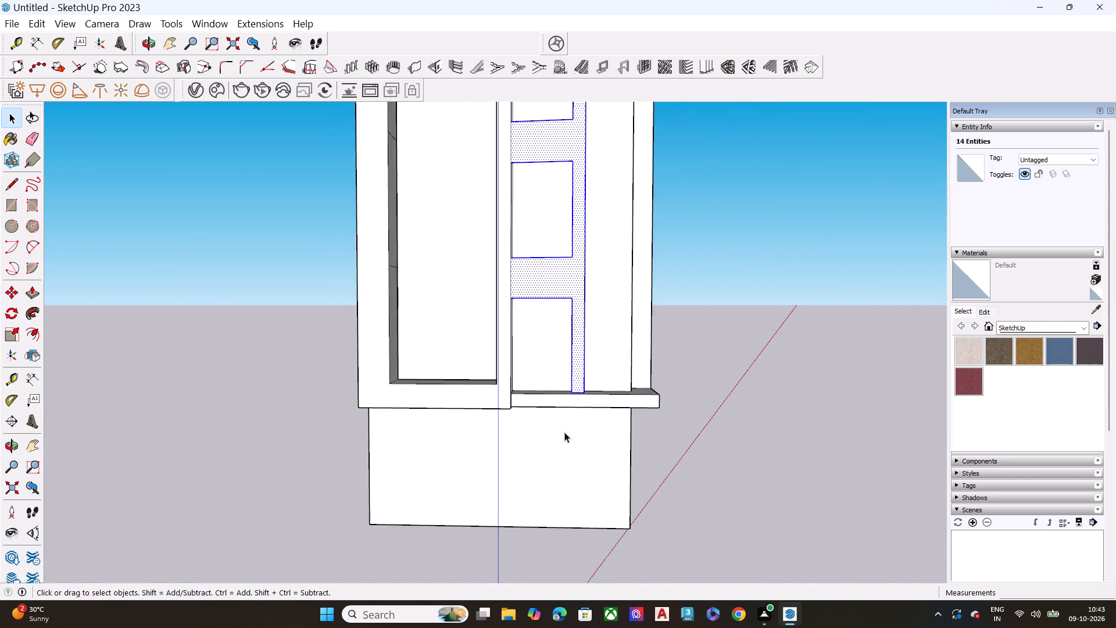
scroll(564, 432, down, 2)
scroll(563, 436, up, 1)
scroll(562, 436, down, 1)
scroll(562, 436, up, 2)
scroll(562, 438, down, 7)
middle_drag(559, 289, 295, 373)
scroll(450, 277, up, 6)
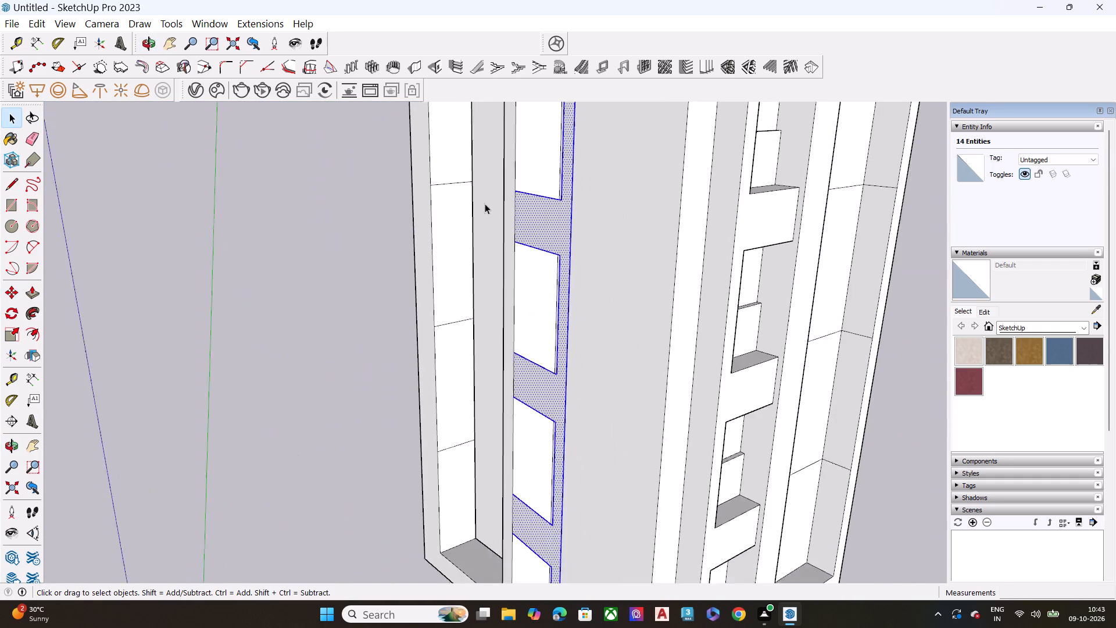
scroll(485, 204, up, 3)
scroll(573, 215, up, 1)
scroll(418, 248, down, 10)
scroll(416, 340, down, 2)
scroll(463, 118, up, 9)
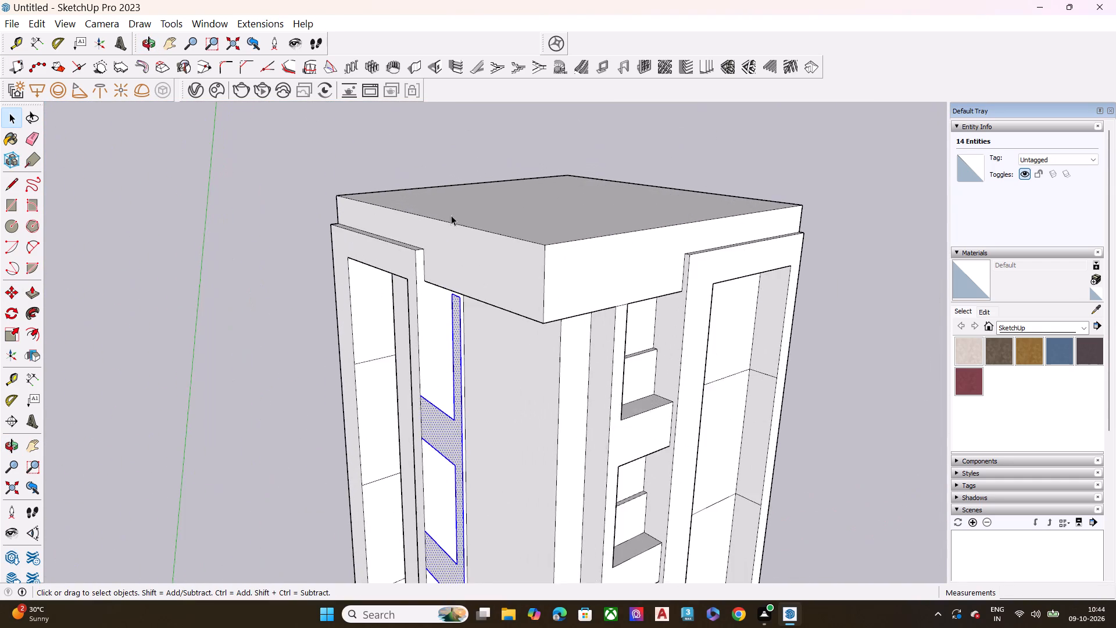
scroll(420, 325, up, 2)
scroll(424, 324, down, 1)
scroll(427, 324, up, 5)
middle_drag(466, 314, 356, 272)
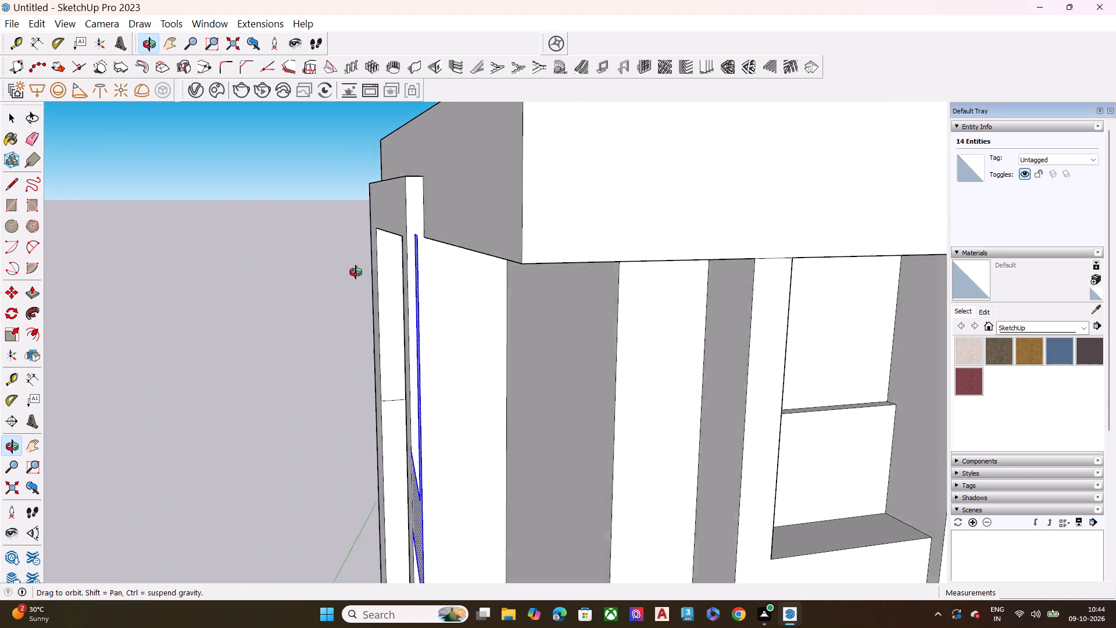
middle_drag(356, 272, 357, 272)
middle_drag(465, 306, 335, 314)
scroll(335, 314, up, 3)
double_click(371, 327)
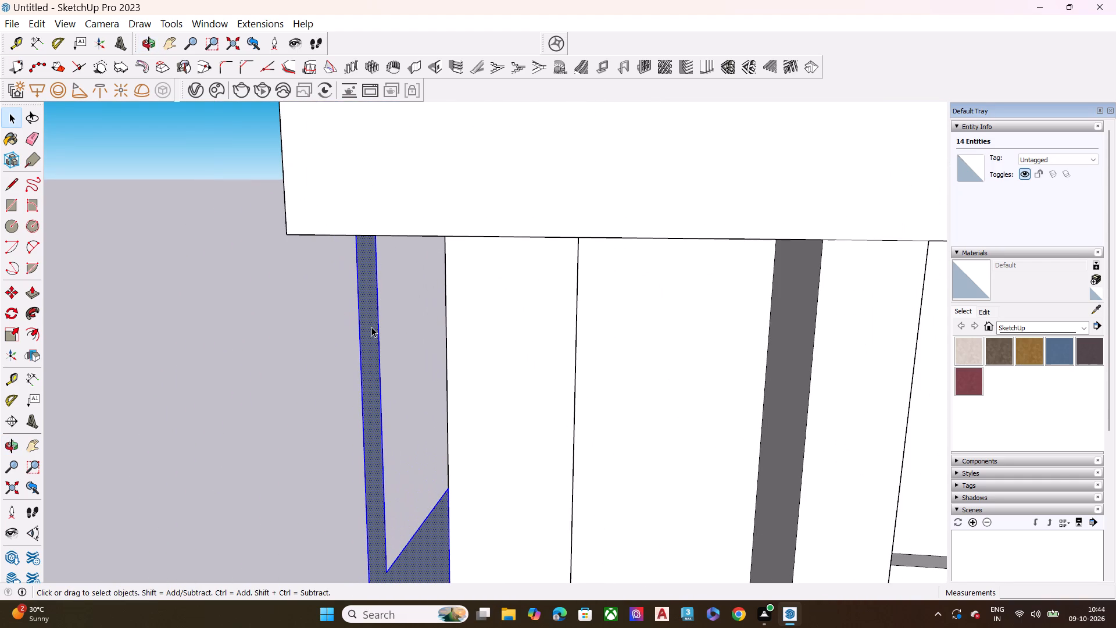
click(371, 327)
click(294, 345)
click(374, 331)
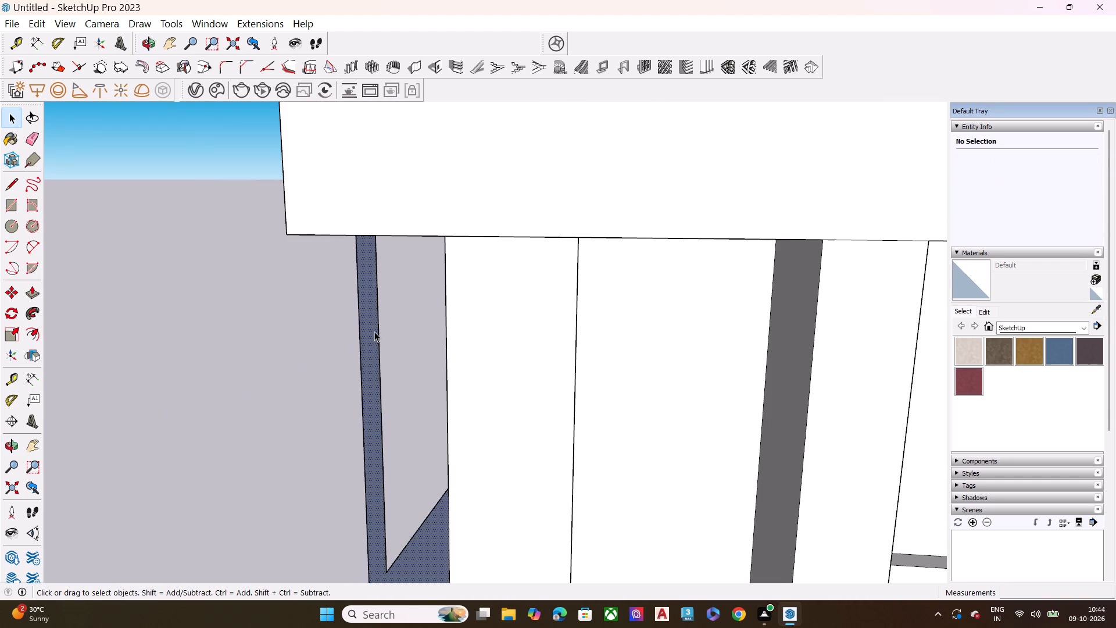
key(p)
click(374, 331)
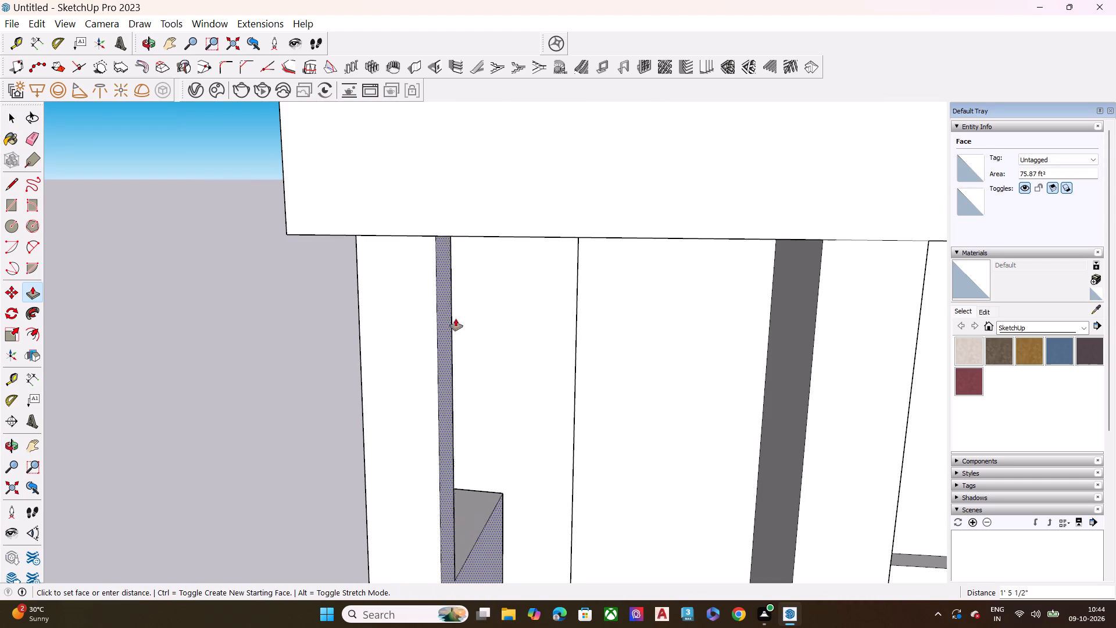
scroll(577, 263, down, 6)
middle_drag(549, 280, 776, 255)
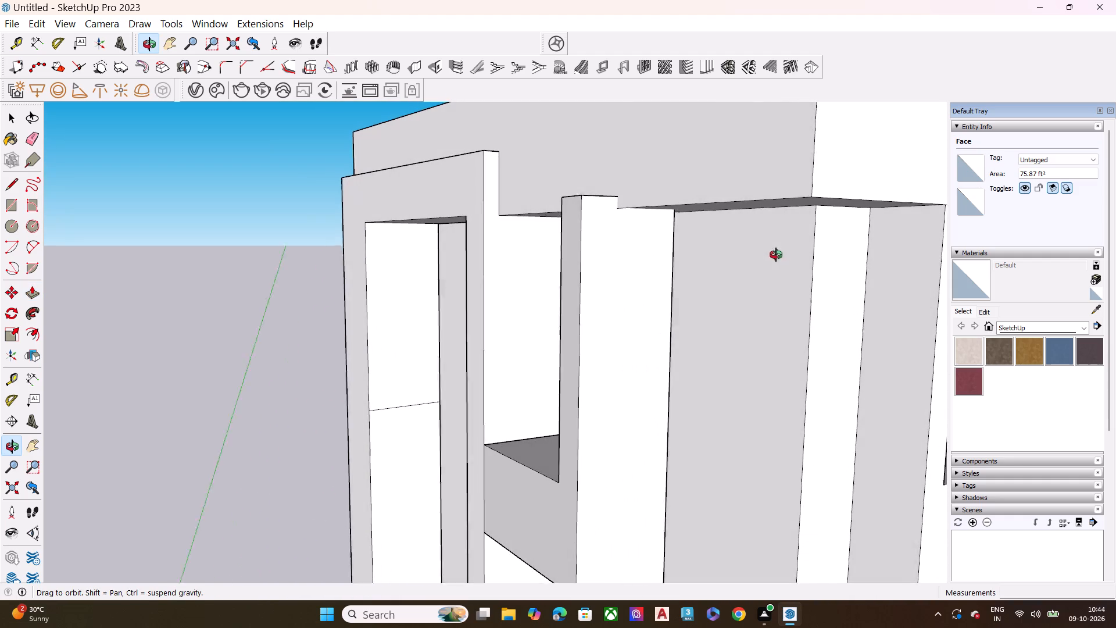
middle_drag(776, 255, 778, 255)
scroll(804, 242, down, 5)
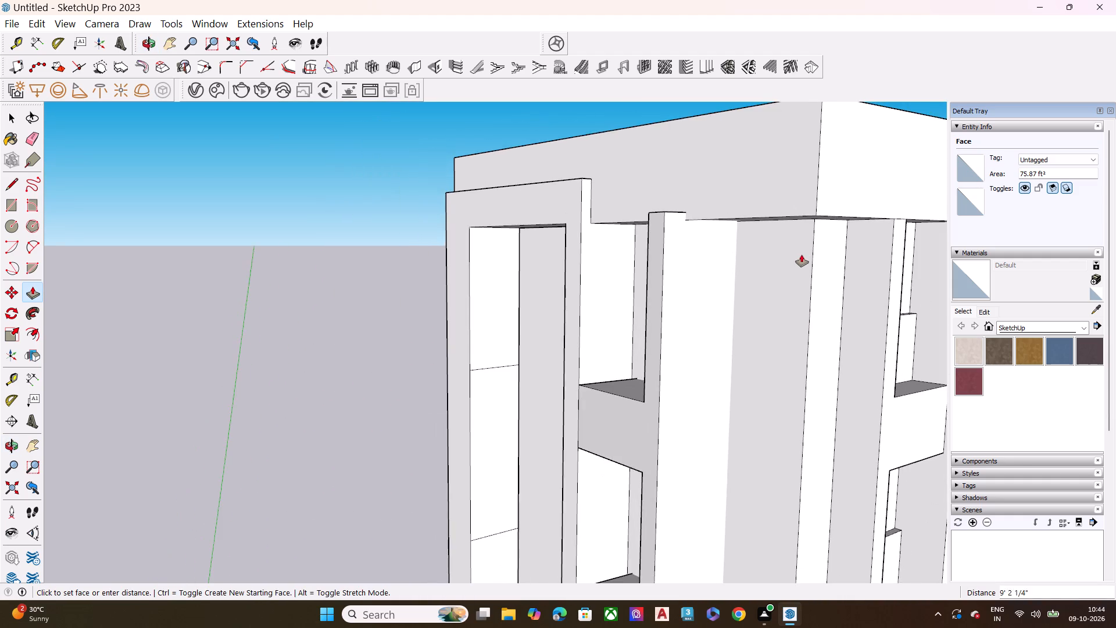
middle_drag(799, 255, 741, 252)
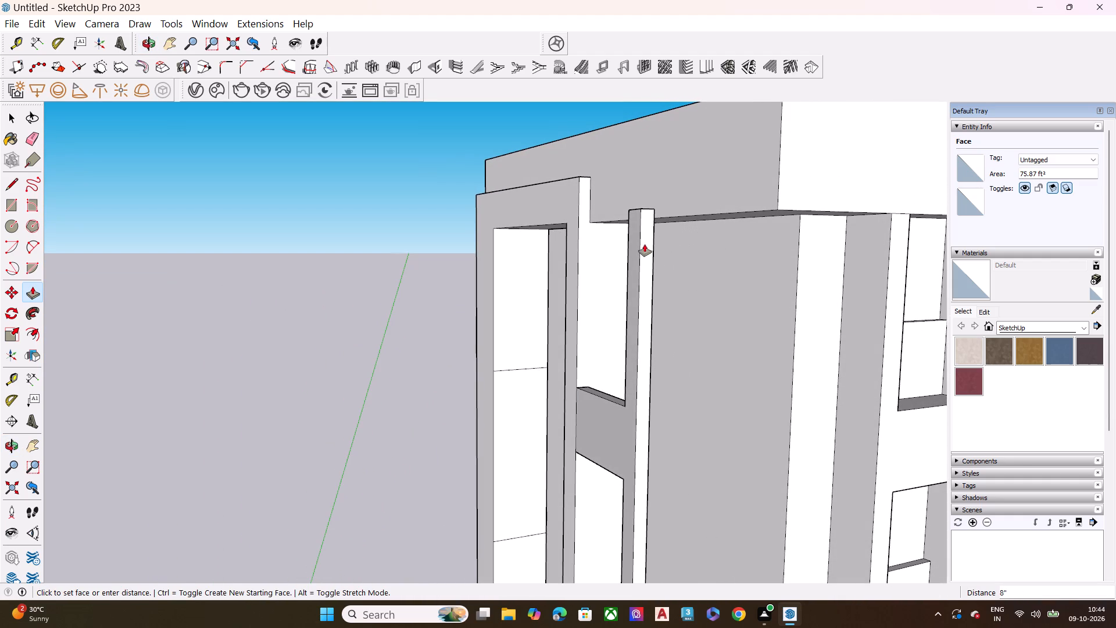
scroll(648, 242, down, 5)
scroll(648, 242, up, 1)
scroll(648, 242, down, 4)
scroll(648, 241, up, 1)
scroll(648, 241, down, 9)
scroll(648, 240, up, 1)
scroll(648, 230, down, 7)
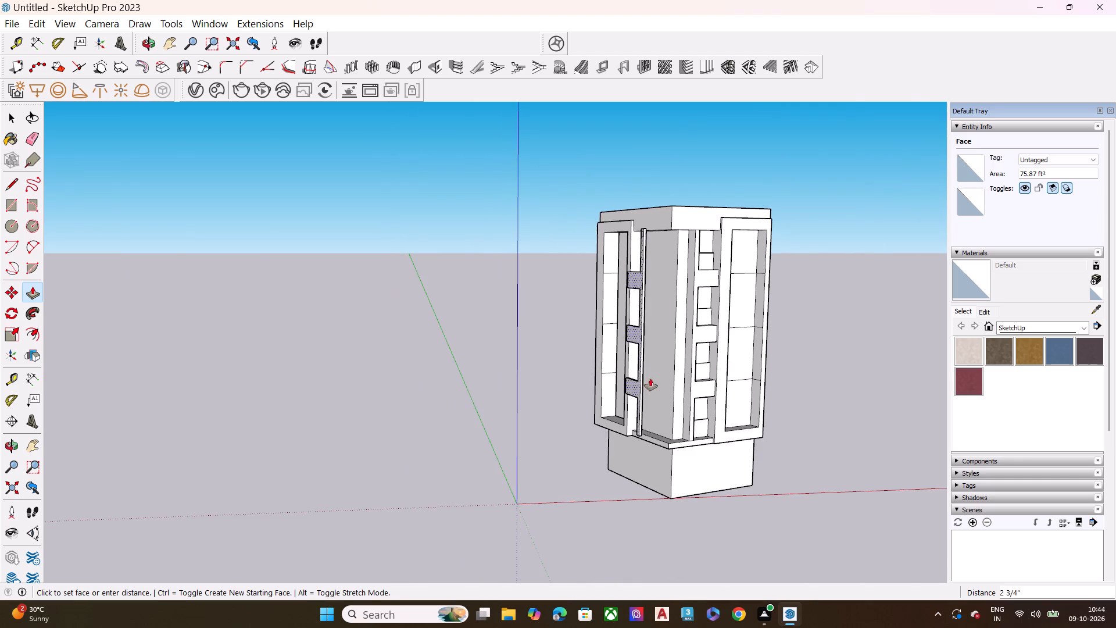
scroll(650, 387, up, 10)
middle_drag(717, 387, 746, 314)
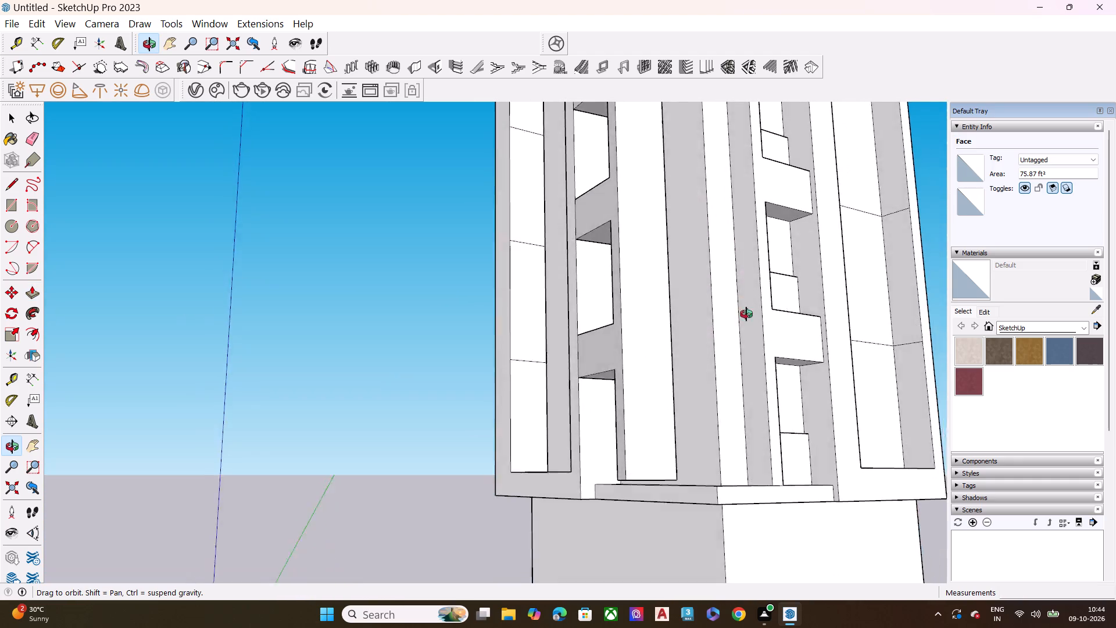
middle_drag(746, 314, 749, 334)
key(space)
Move the whole strip face down 3 1/2" so its top corner meets the lower edge of the tower's cap.
scroll(642, 399, down, 1)
middle_drag(644, 452, 864, 522)
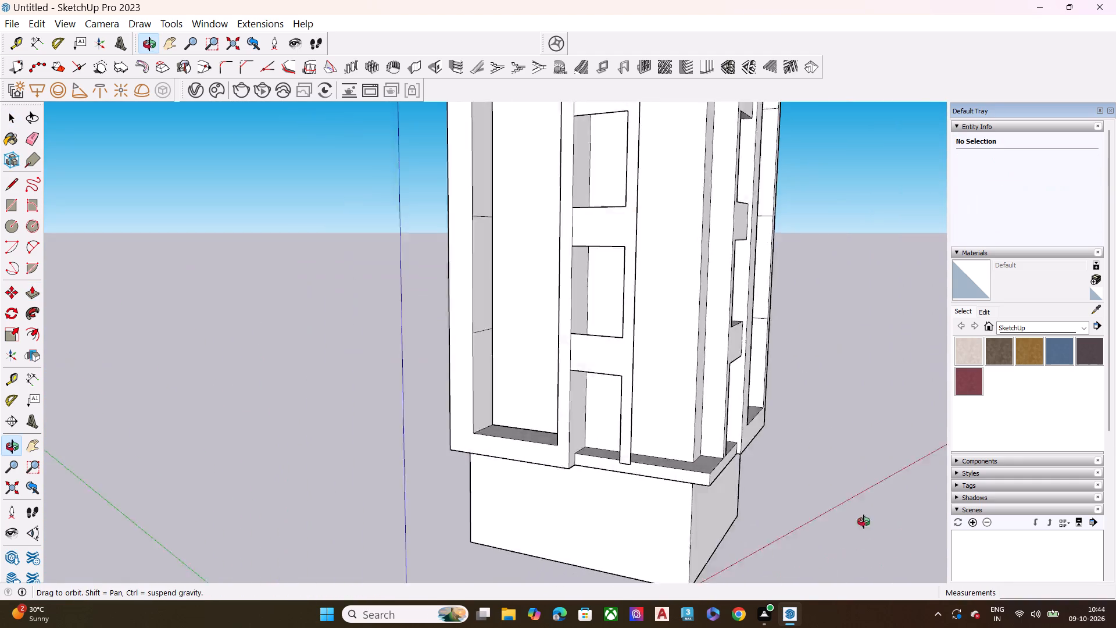
middle_drag(864, 522, 890, 527)
scroll(610, 359, down, 6)
scroll(639, 192, up, 8)
middle_drag(650, 145, 667, 184)
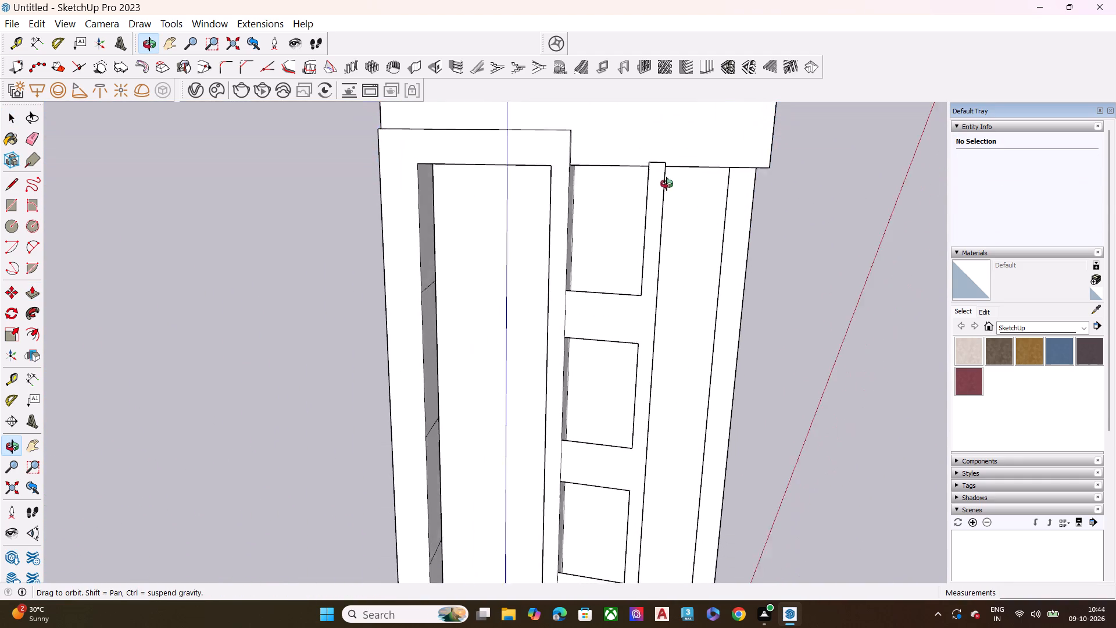
middle_drag(667, 184, 694, 170)
scroll(638, 173, up, 5)
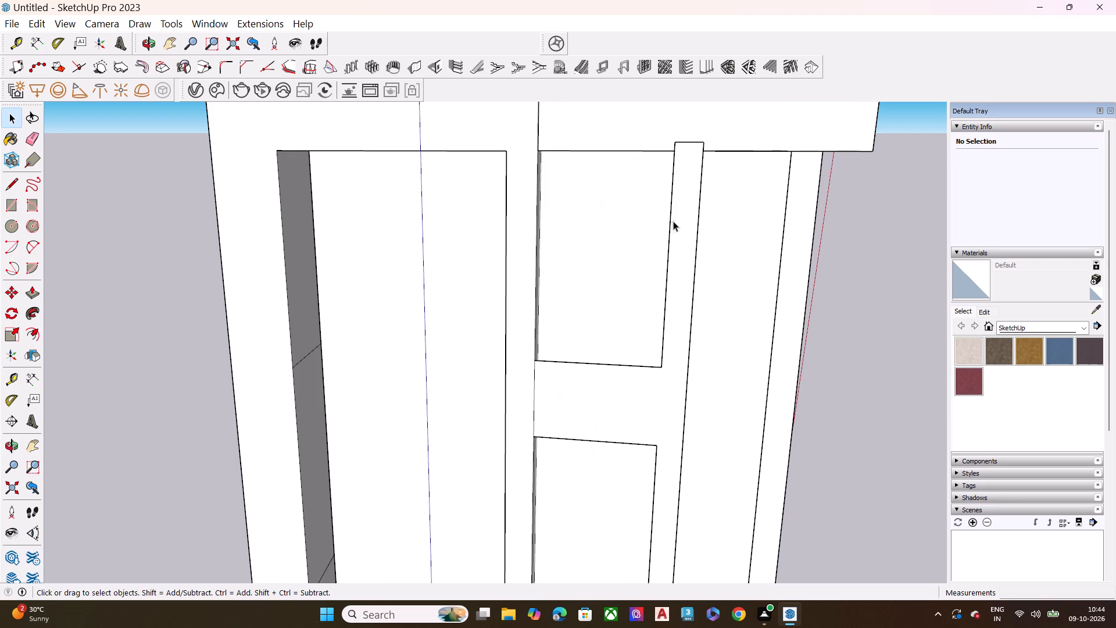
double_click(675, 220)
key(m)
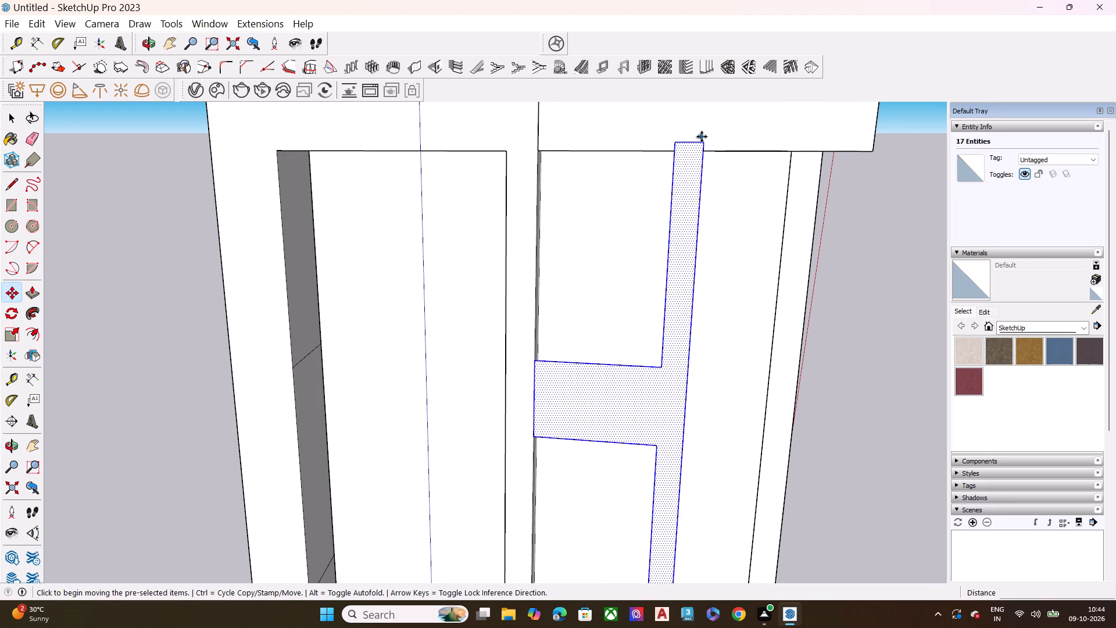
scroll(702, 140, up, 8)
click(706, 142)
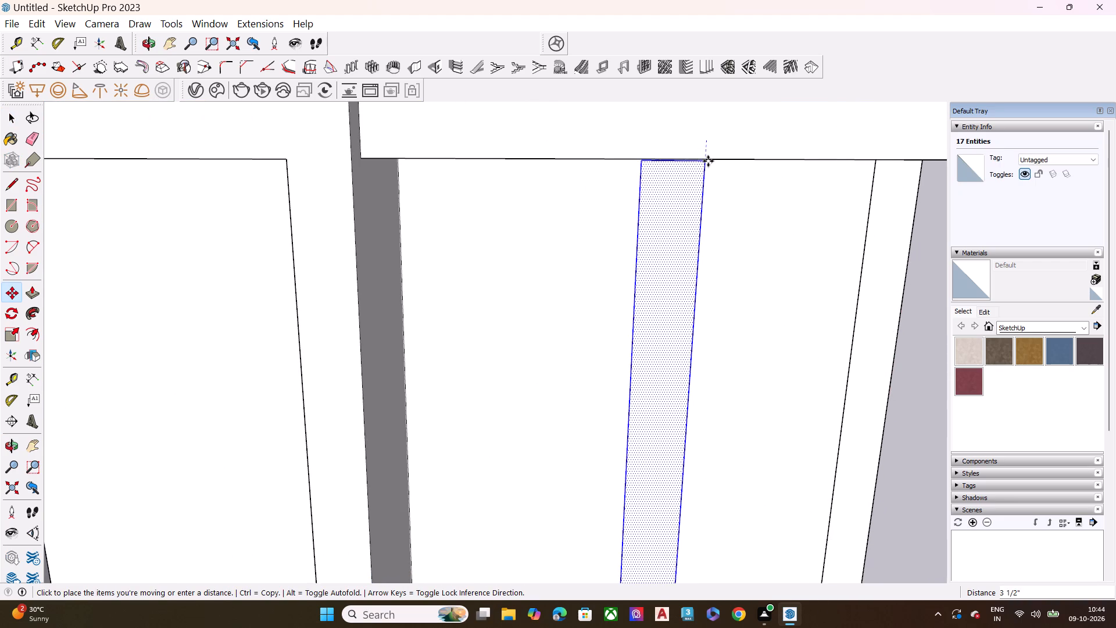
click(708, 160)
key(space)
scroll(604, 158, down, 3)
middle_drag(688, 165, 575, 165)
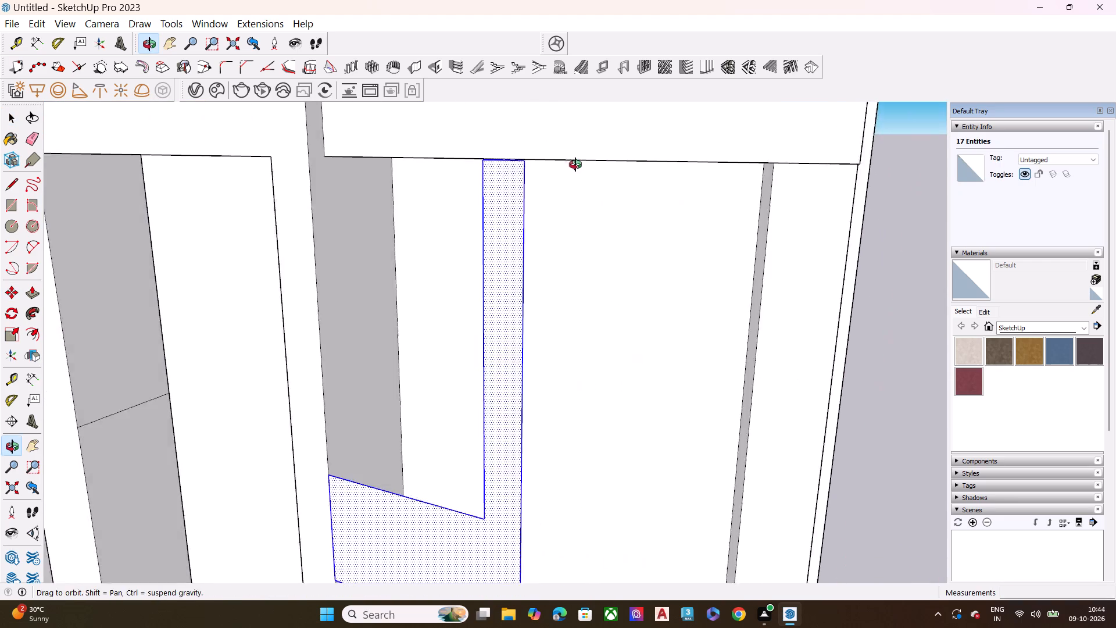
Examine how the strip face's top meets the cap from both adjoining tower sides.
middle_drag(575, 165, 563, 166)
scroll(563, 166, up, 7)
scroll(450, 172, down, 7)
middle_drag(505, 180, 420, 181)
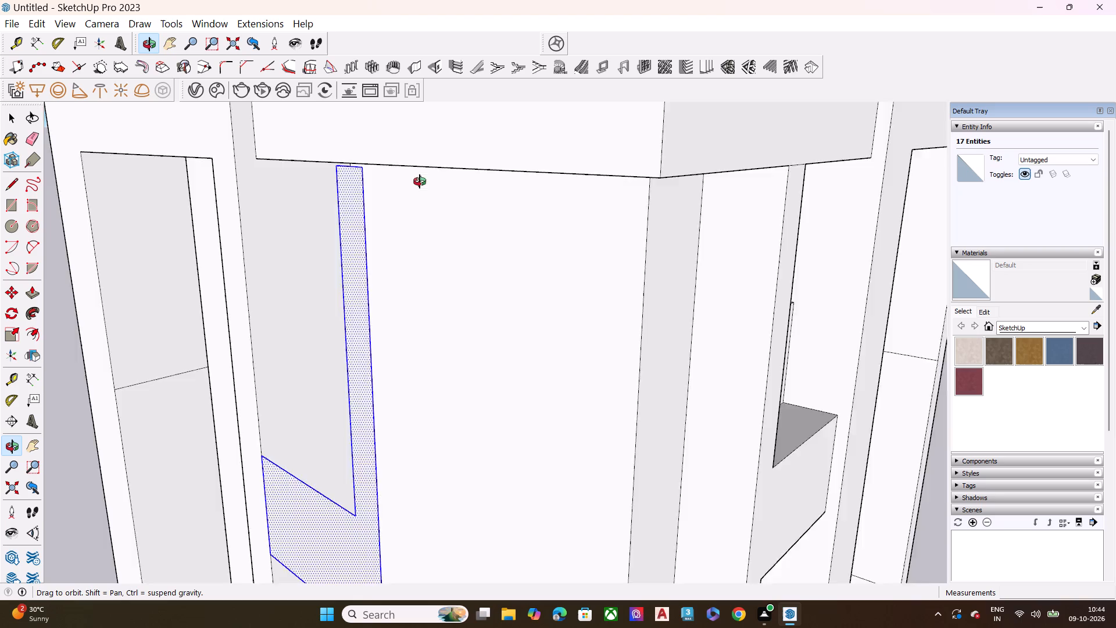
middle_drag(420, 181, 303, 184)
scroll(360, 177, down, 5)
middle_drag(354, 214, 378, 206)
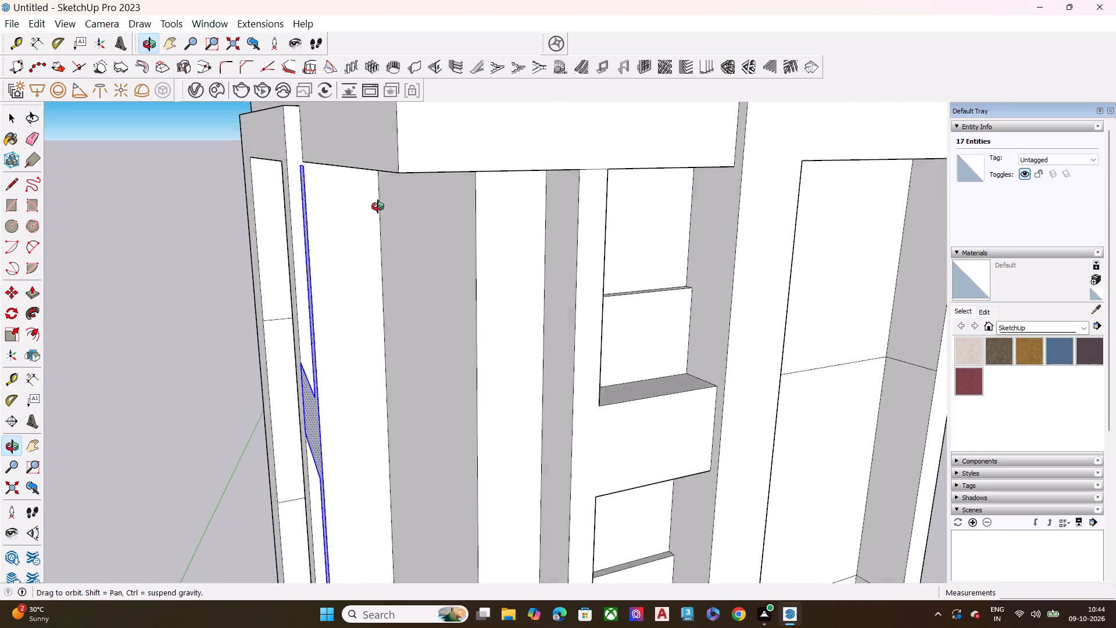
middle_drag(378, 206, 840, 219)
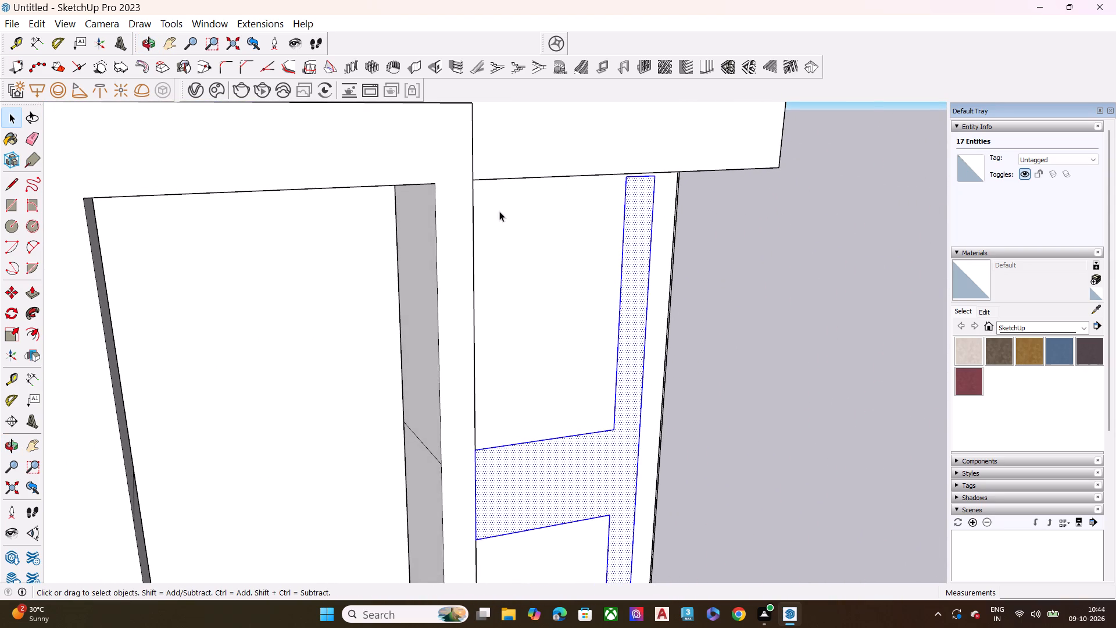
scroll(405, 194, down, 6)
middle_drag(559, 238, 434, 238)
middle_click(434, 238)
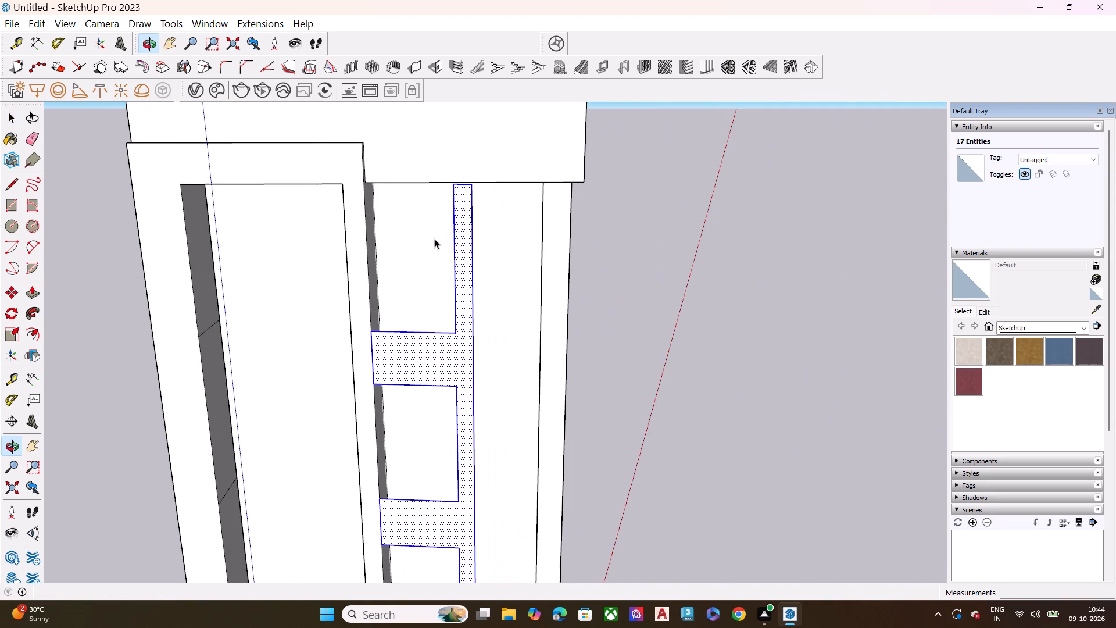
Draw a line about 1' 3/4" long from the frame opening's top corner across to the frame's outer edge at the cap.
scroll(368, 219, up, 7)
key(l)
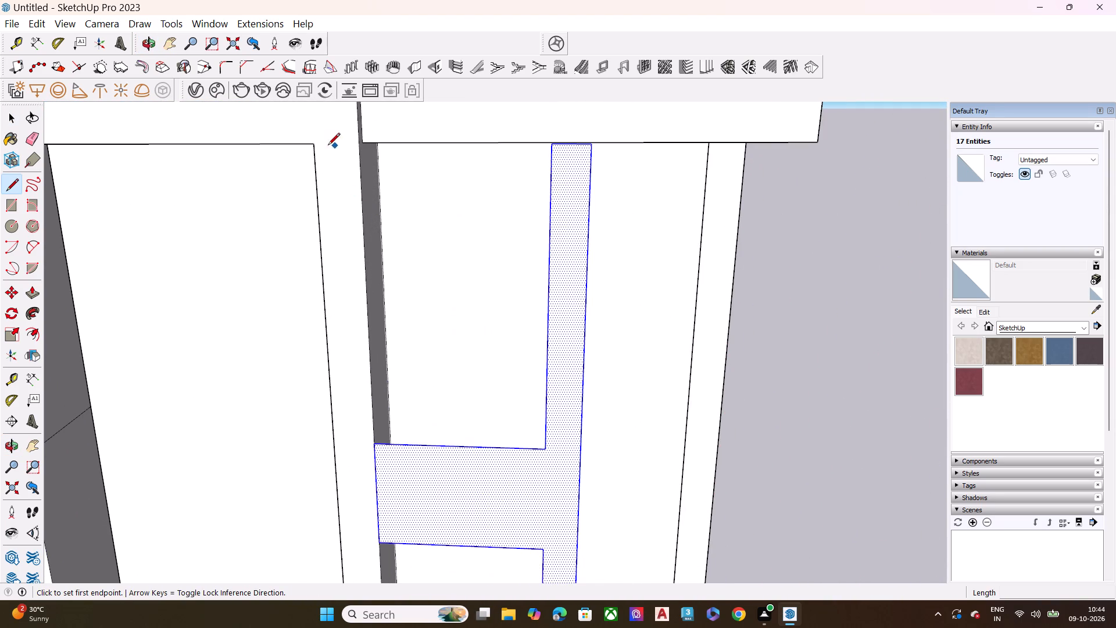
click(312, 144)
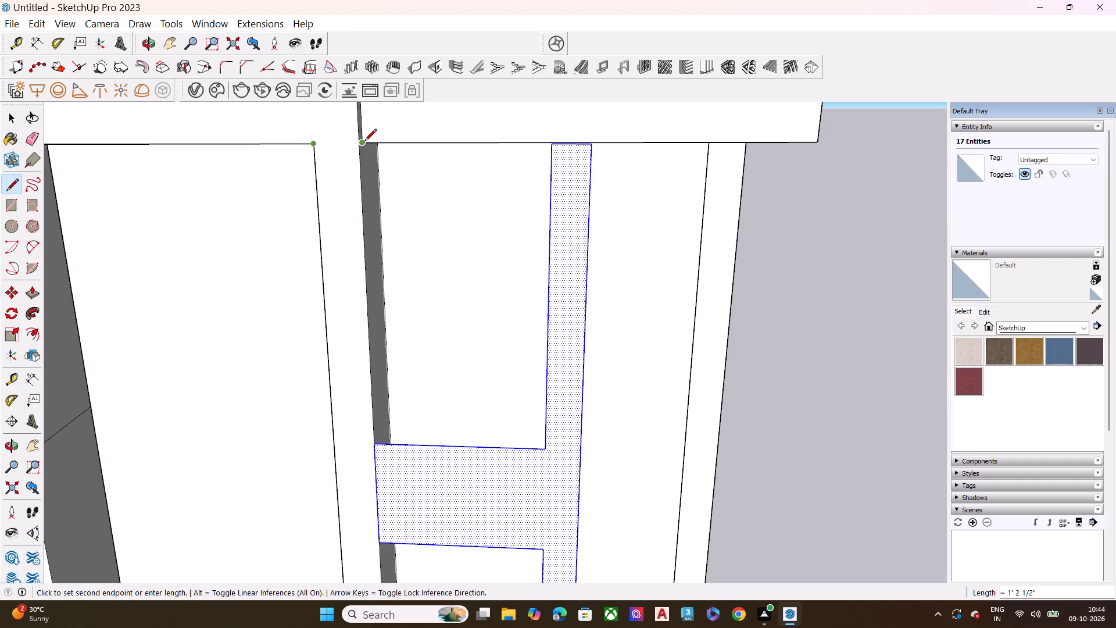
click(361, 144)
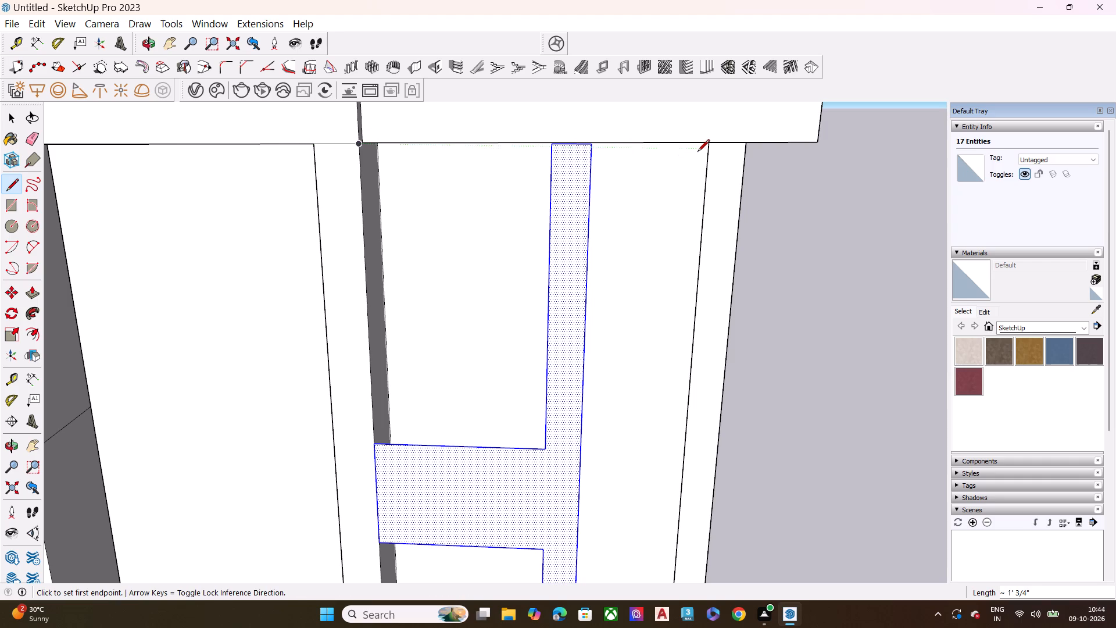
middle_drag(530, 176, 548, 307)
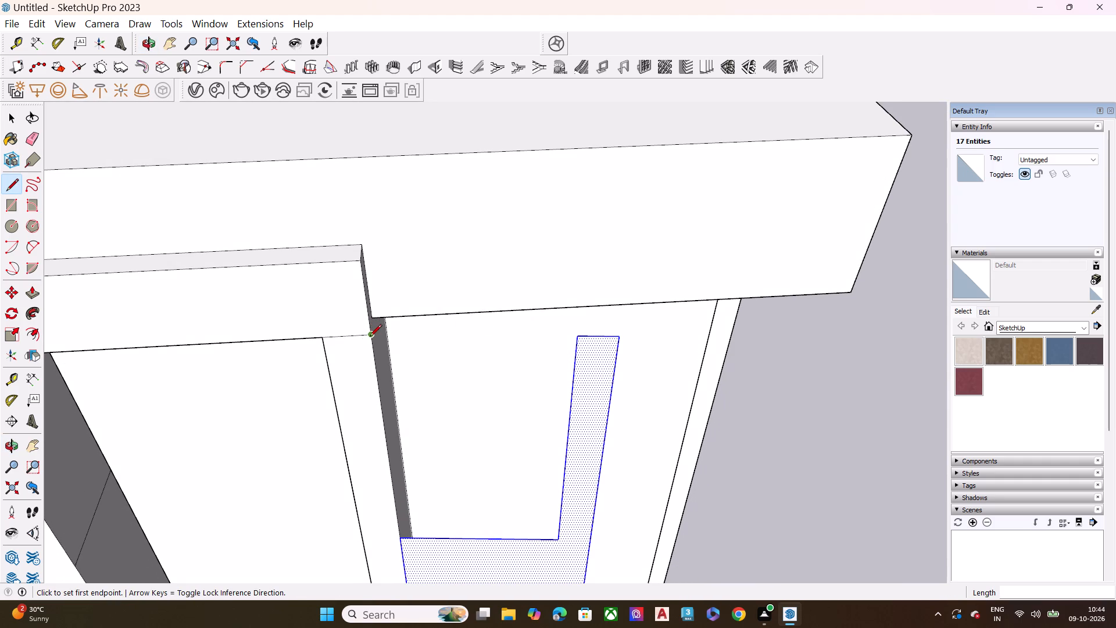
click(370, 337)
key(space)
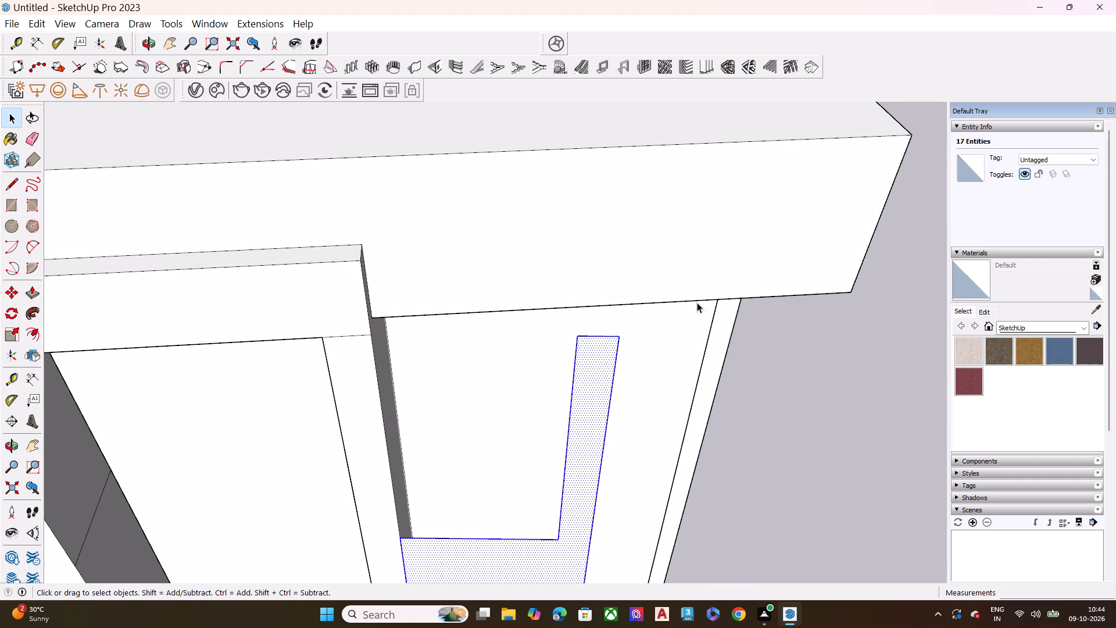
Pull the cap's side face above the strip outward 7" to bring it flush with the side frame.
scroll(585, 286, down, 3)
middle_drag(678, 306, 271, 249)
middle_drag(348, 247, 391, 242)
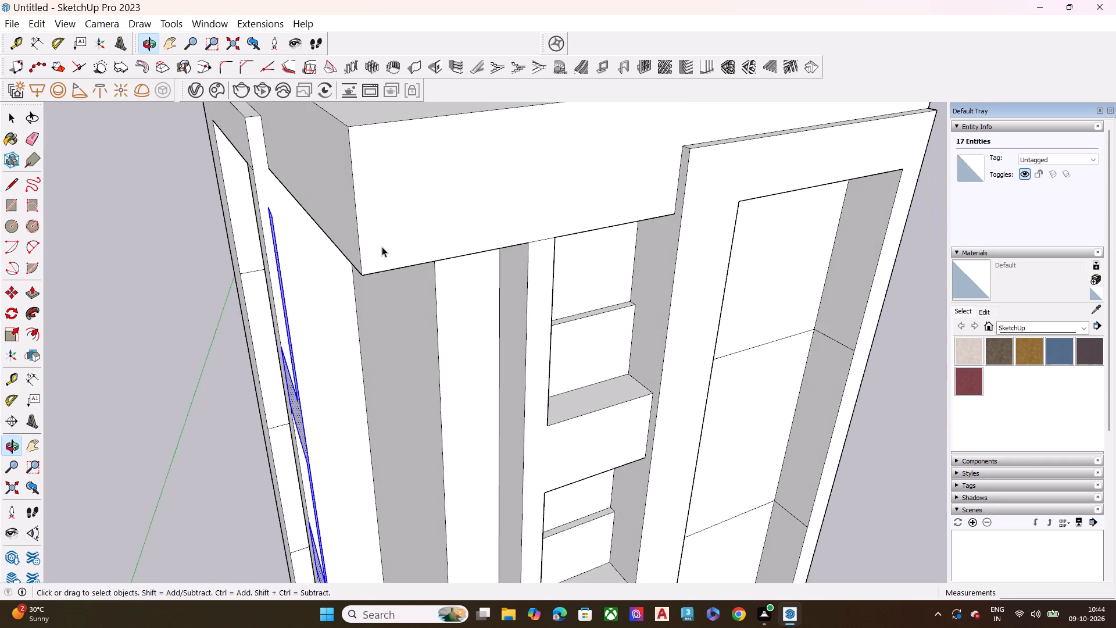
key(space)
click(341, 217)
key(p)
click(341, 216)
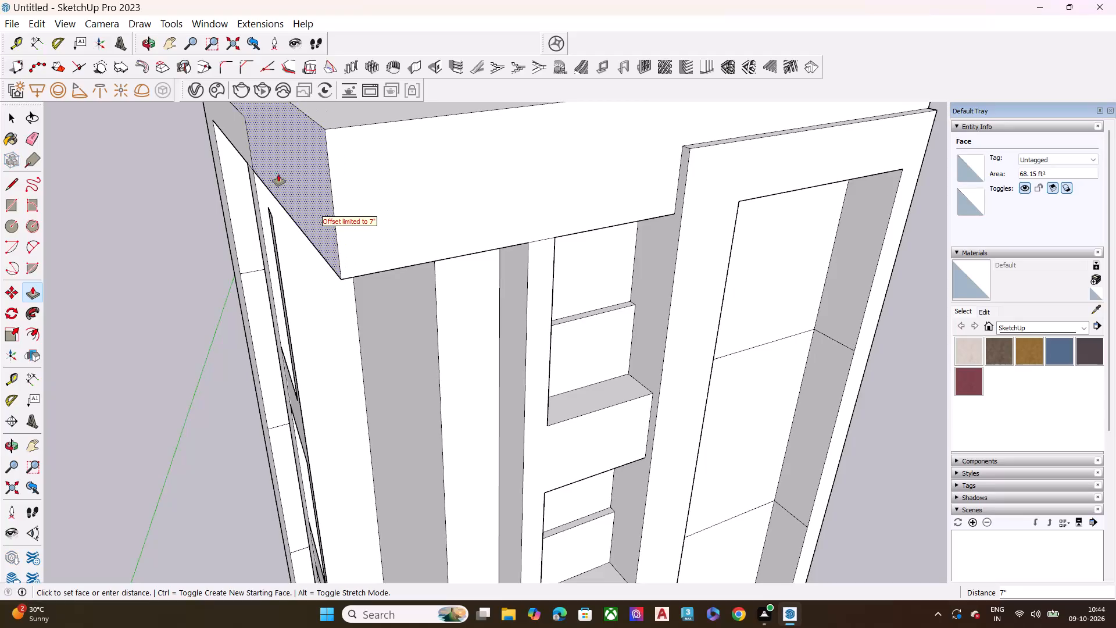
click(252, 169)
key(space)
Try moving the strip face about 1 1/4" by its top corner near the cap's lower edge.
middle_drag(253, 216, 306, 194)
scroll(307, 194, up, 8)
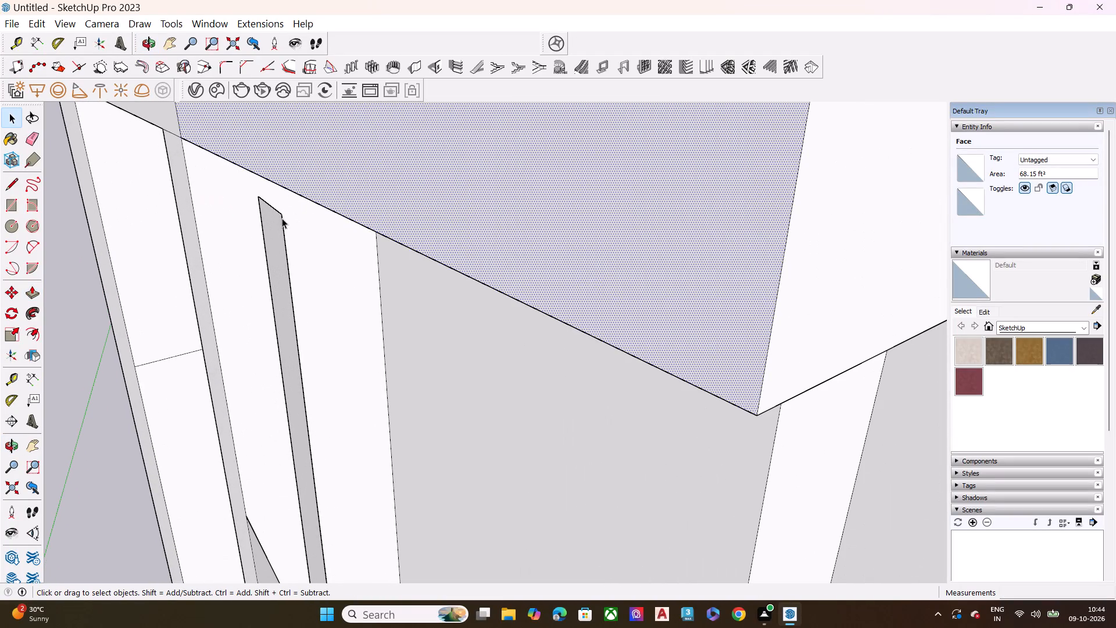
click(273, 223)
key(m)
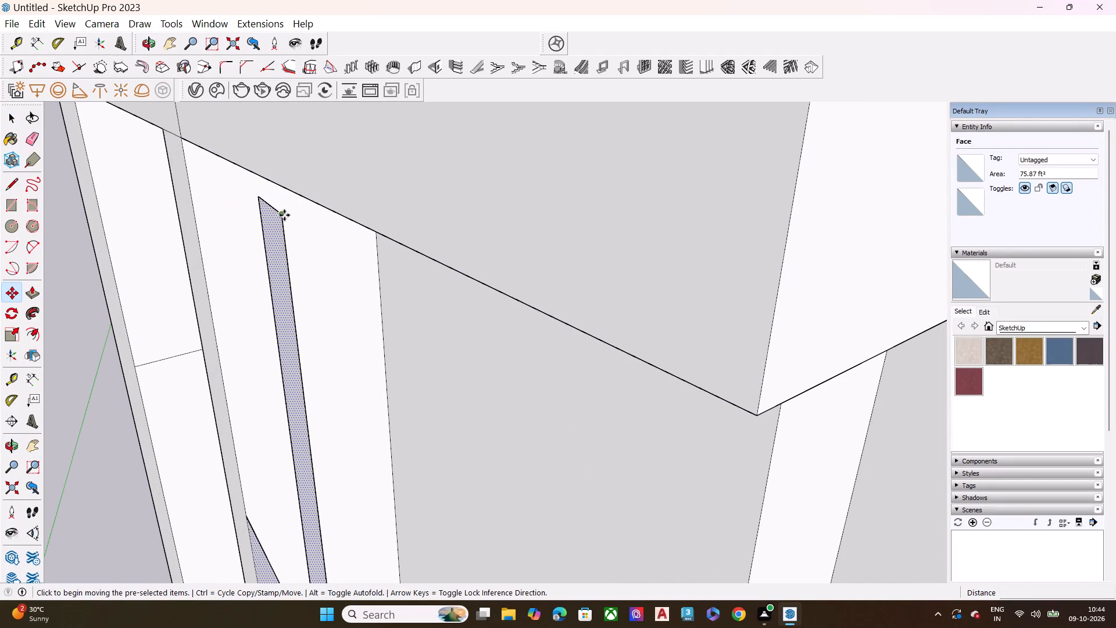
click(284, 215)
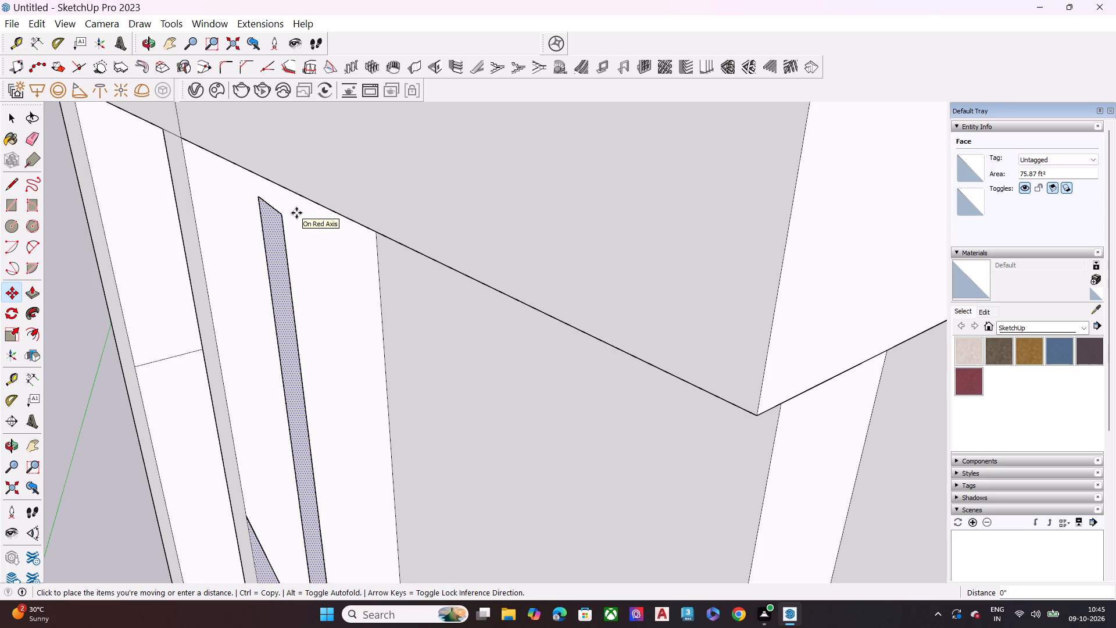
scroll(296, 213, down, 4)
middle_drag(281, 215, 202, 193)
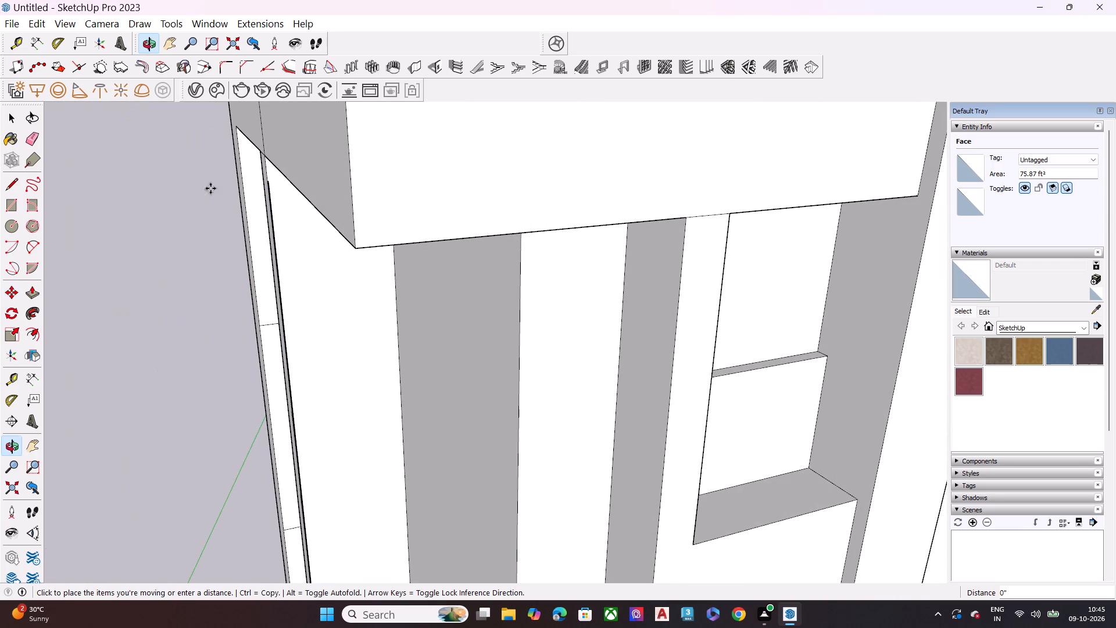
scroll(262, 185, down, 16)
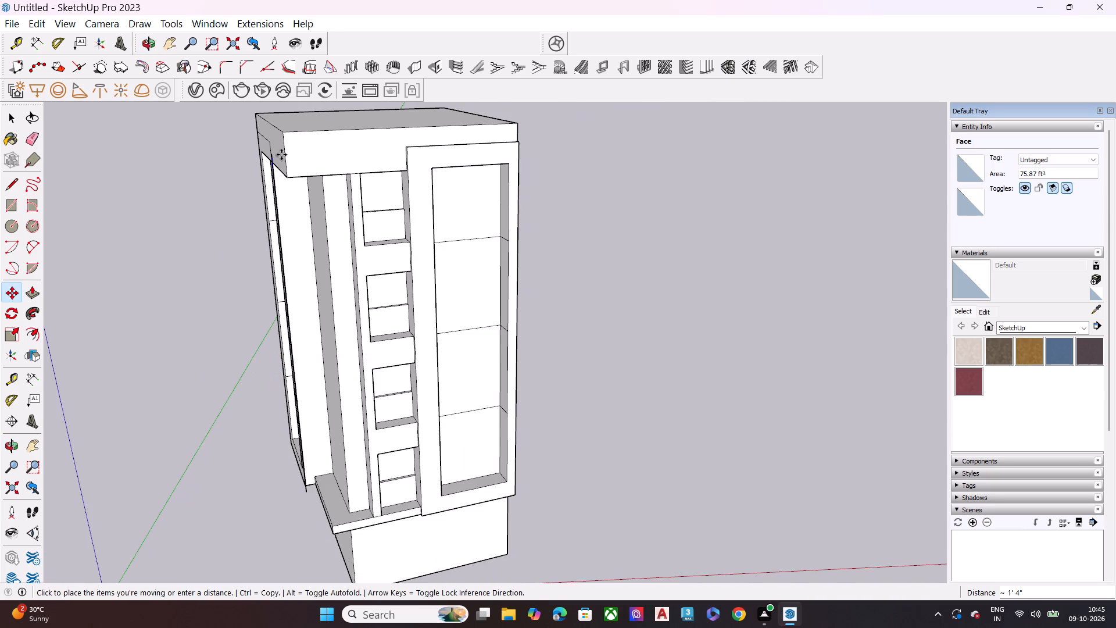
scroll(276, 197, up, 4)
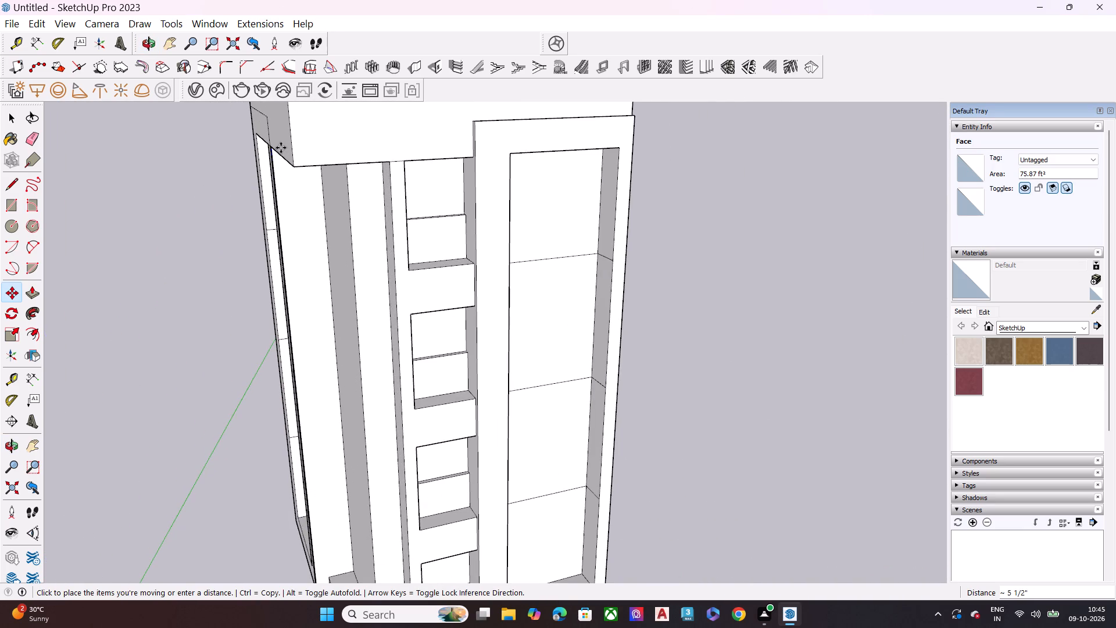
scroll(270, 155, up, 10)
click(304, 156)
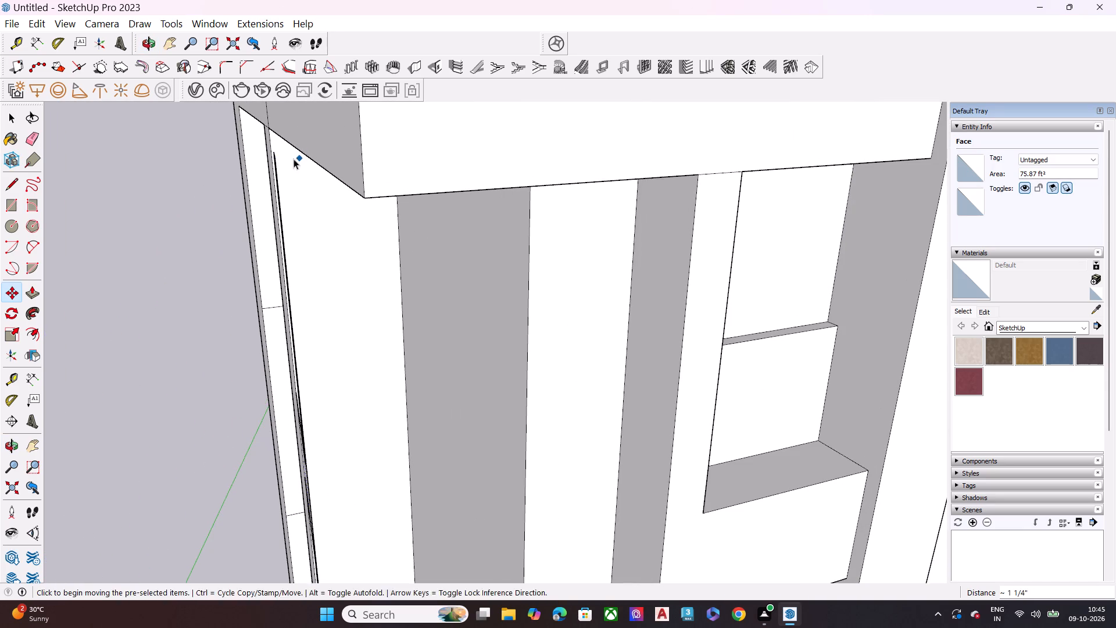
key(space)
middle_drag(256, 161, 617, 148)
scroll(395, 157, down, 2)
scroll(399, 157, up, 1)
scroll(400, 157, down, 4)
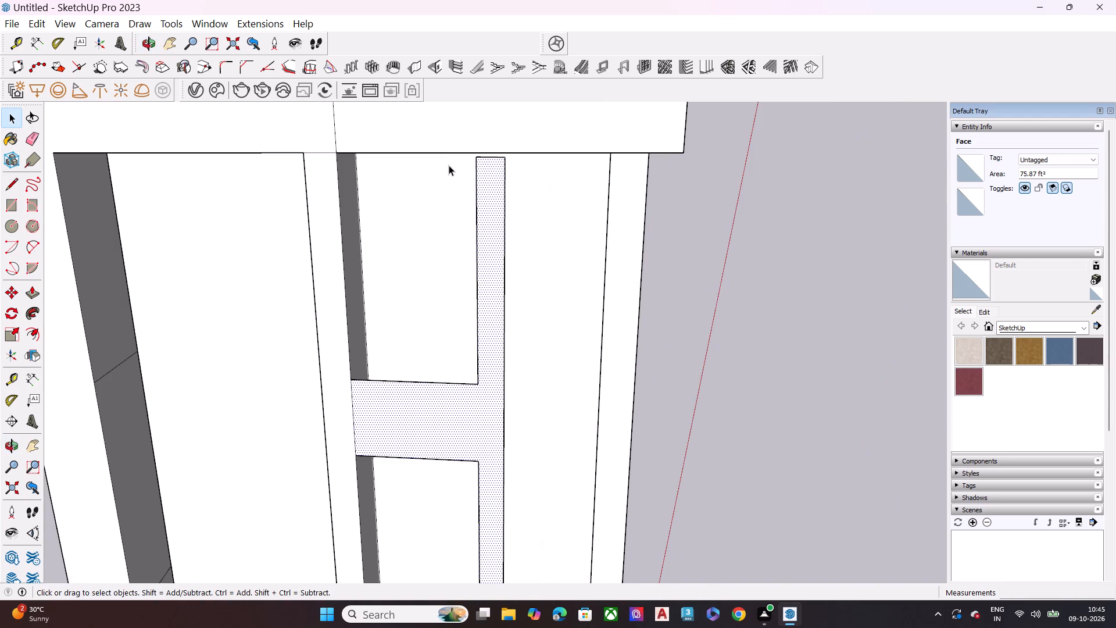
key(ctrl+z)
Examine the strip face's position against the cap and tower wall from several sides around the corner.
scroll(345, 183, down, 2)
scroll(345, 183, up, 1)
scroll(344, 183, down, 5)
middle_drag(400, 272, 838, 242)
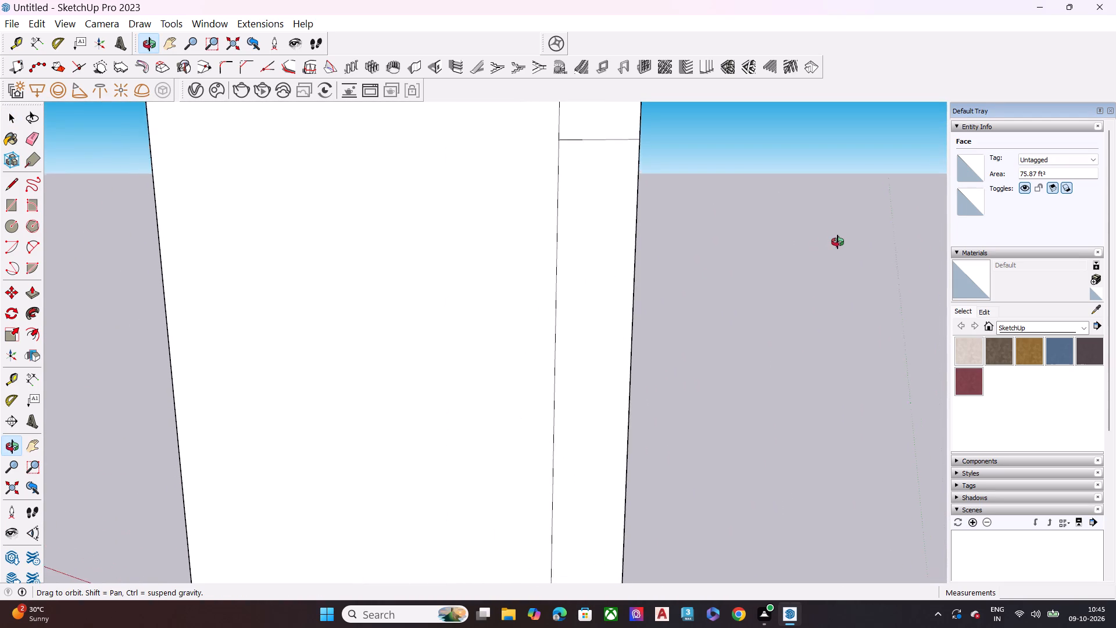
middle_drag(838, 242, 813, 250)
scroll(661, 242, up, 3)
scroll(452, 212, down, 3)
middle_drag(631, 242, 0, 220)
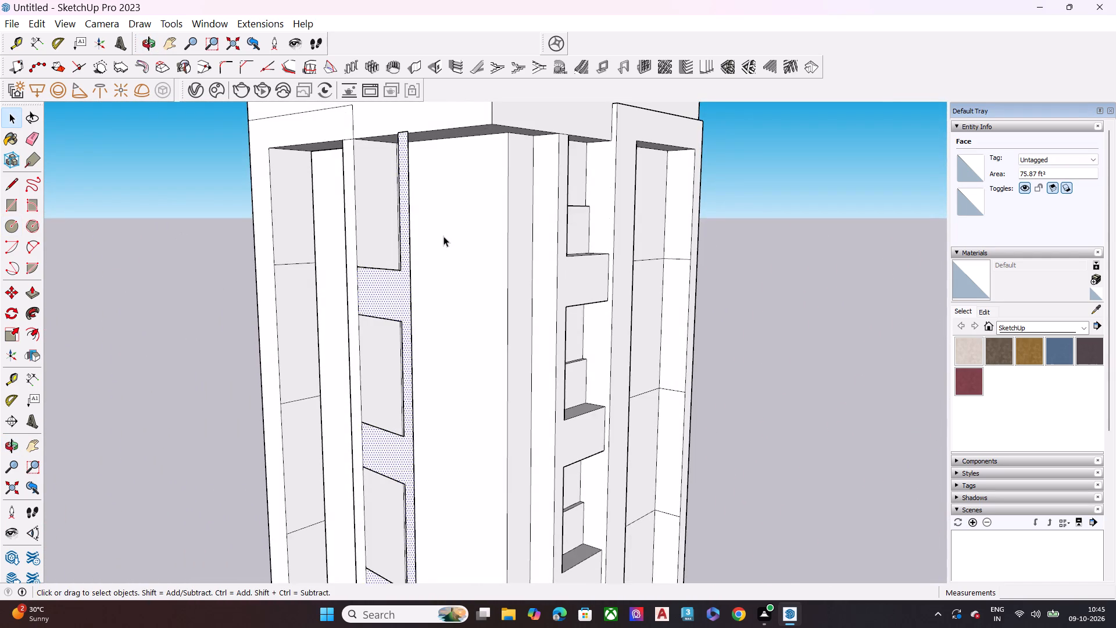
scroll(443, 236, down, 4)
middle_drag(593, 248, 361, 253)
scroll(372, 263, up, 4)
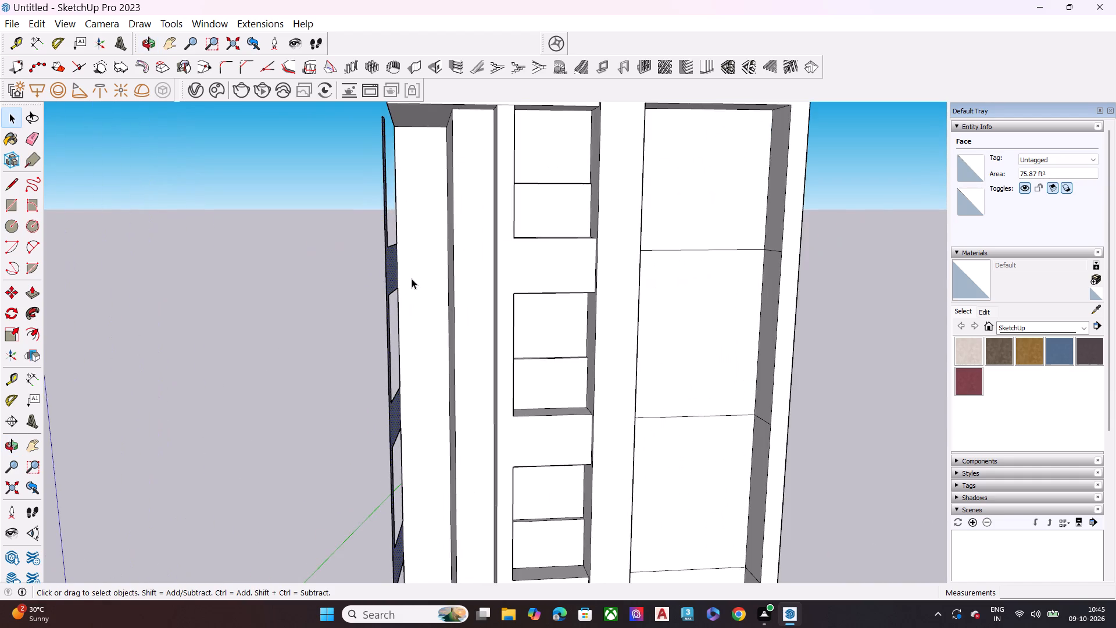
scroll(414, 278, down, 5)
scroll(410, 241, up, 4)
middle_drag(405, 237, 427, 247)
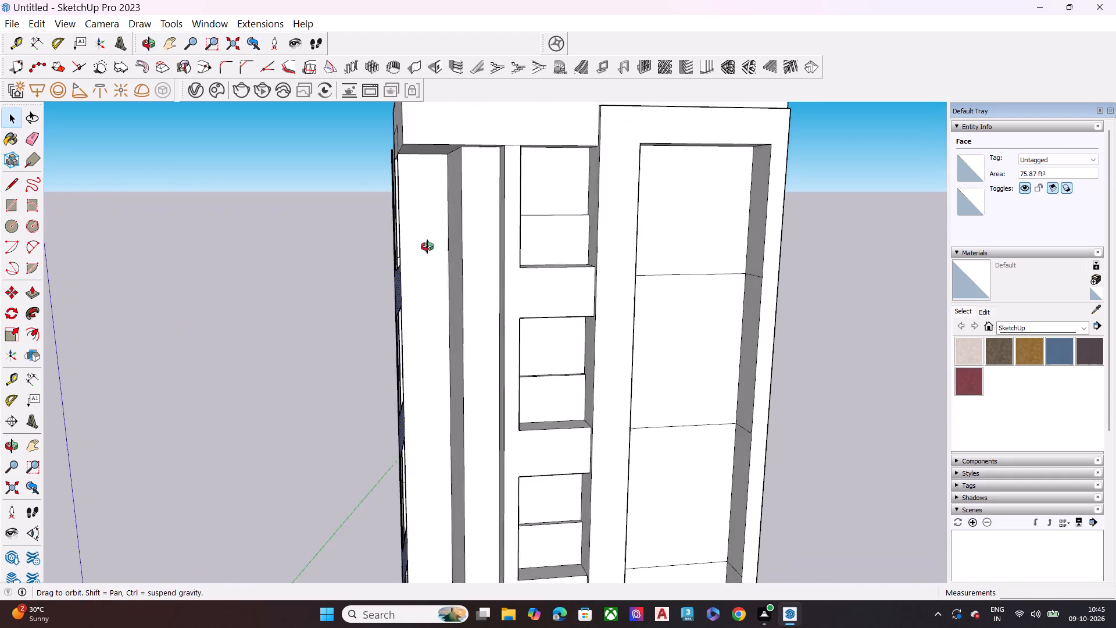
middle_drag(427, 247, 405, 276)
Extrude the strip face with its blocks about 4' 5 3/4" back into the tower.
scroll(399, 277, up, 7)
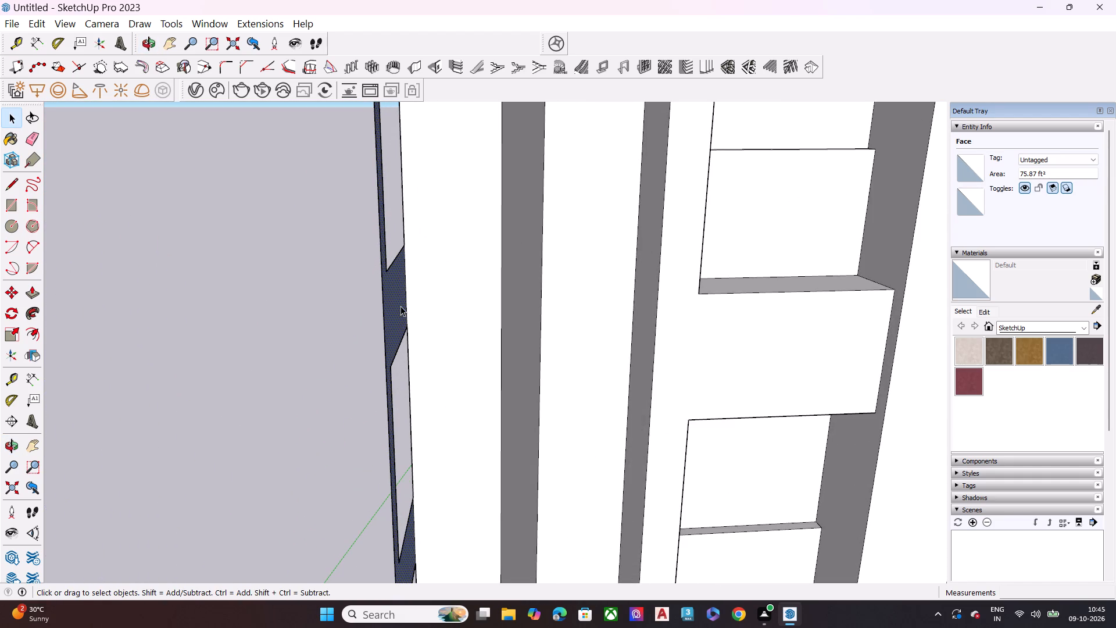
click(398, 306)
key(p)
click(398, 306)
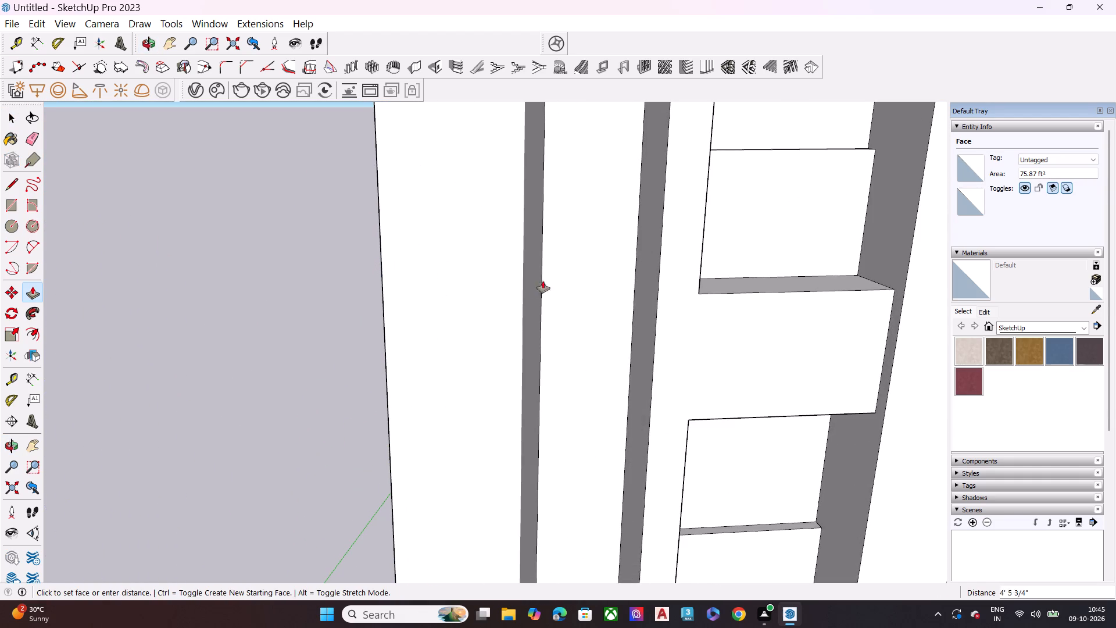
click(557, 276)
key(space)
Examine the extruded strip's openings and how its top end meets the underside of the cap.
scroll(377, 266, up, 1)
middle_drag(443, 248, 629, 247)
scroll(637, 259, down, 11)
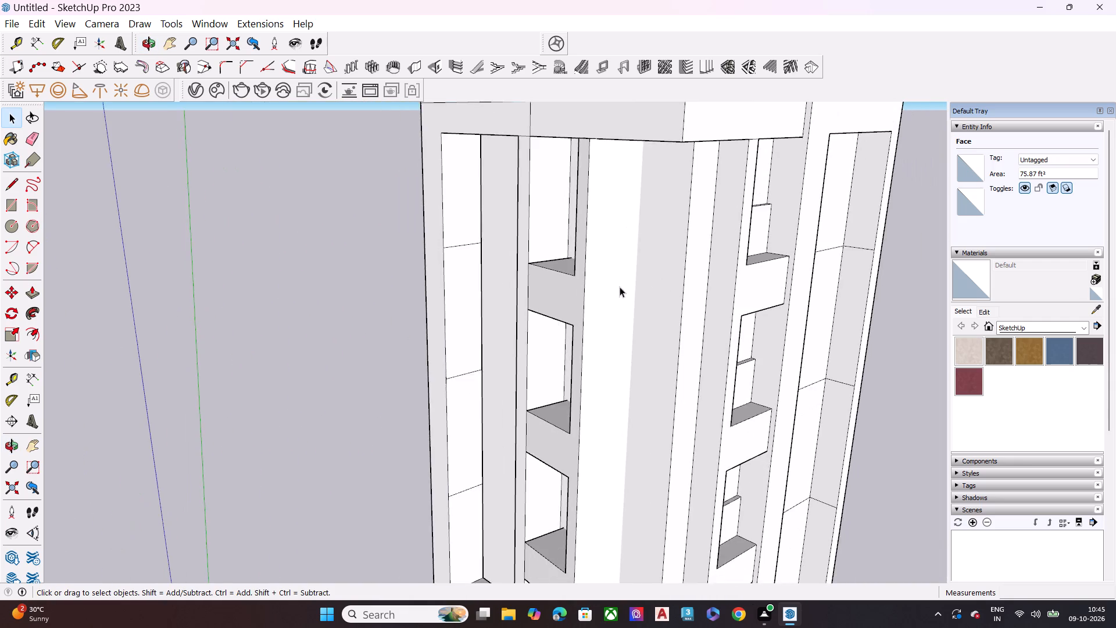
scroll(618, 287, down, 7)
scroll(582, 265, up, 7)
scroll(625, 180, up, 1)
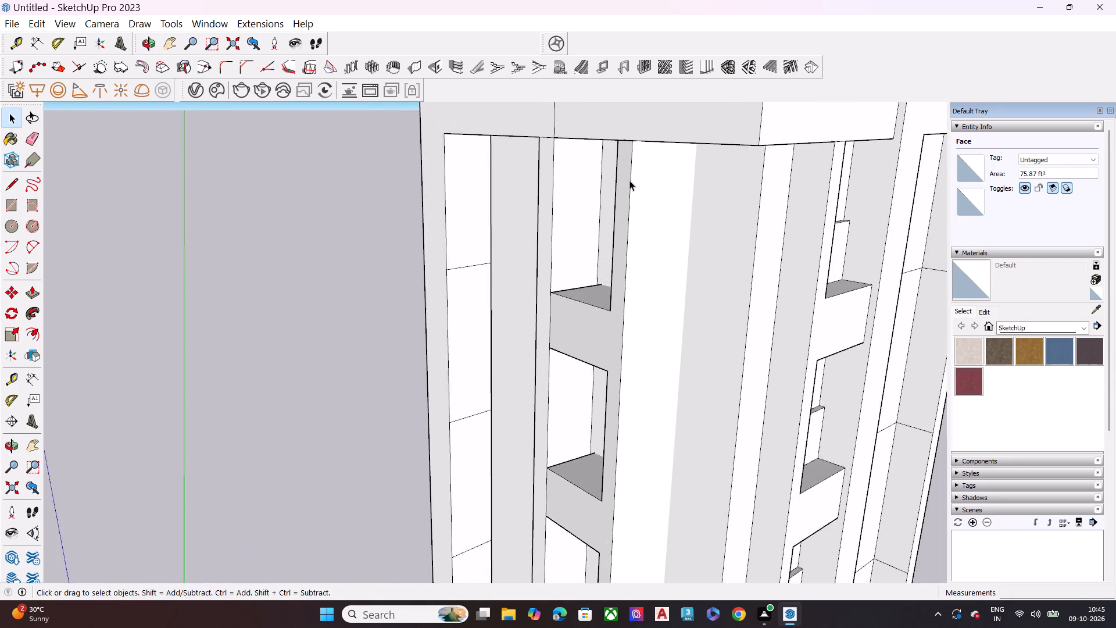
middle_drag(631, 181, 662, 320)
scroll(653, 245, up, 7)
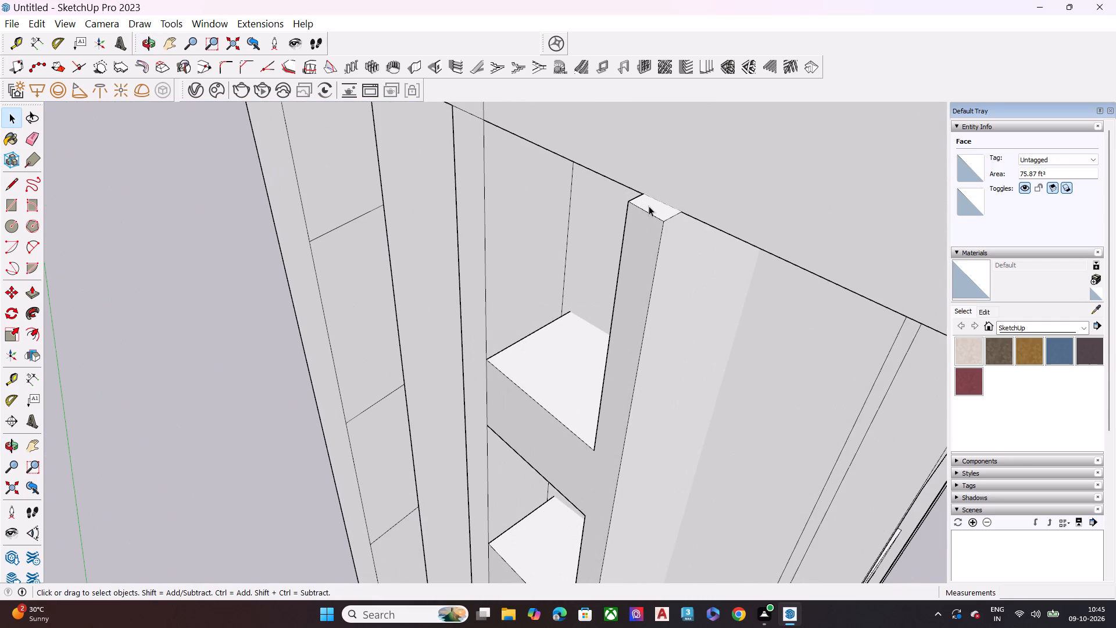
scroll(649, 207, down, 4)
scroll(635, 233, up, 1)
scroll(641, 238, down, 3)
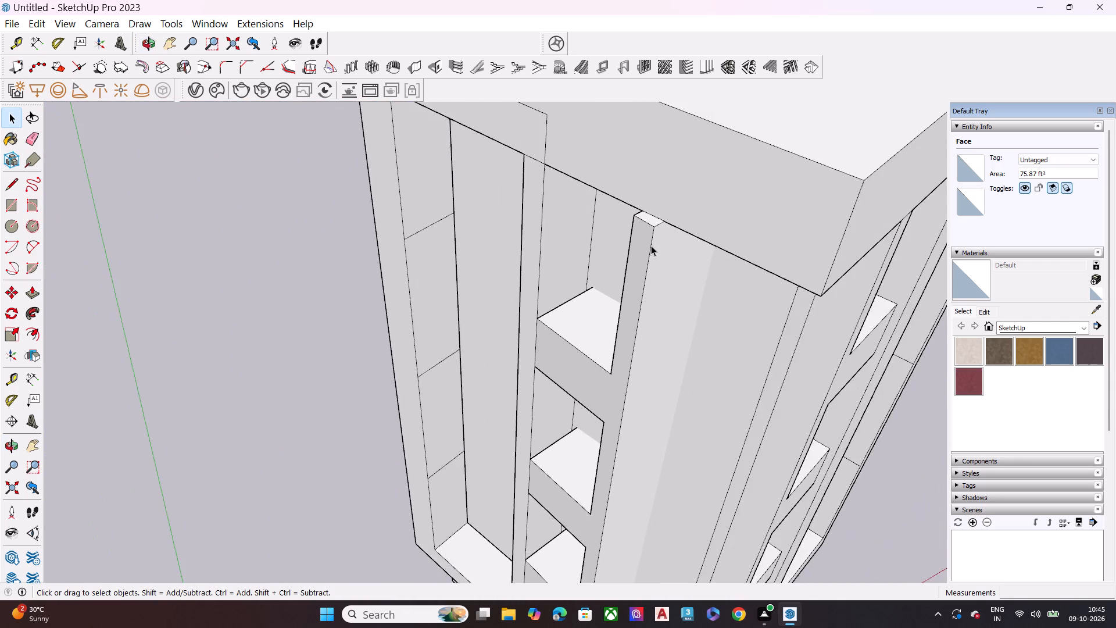
scroll(651, 245, down, 5)
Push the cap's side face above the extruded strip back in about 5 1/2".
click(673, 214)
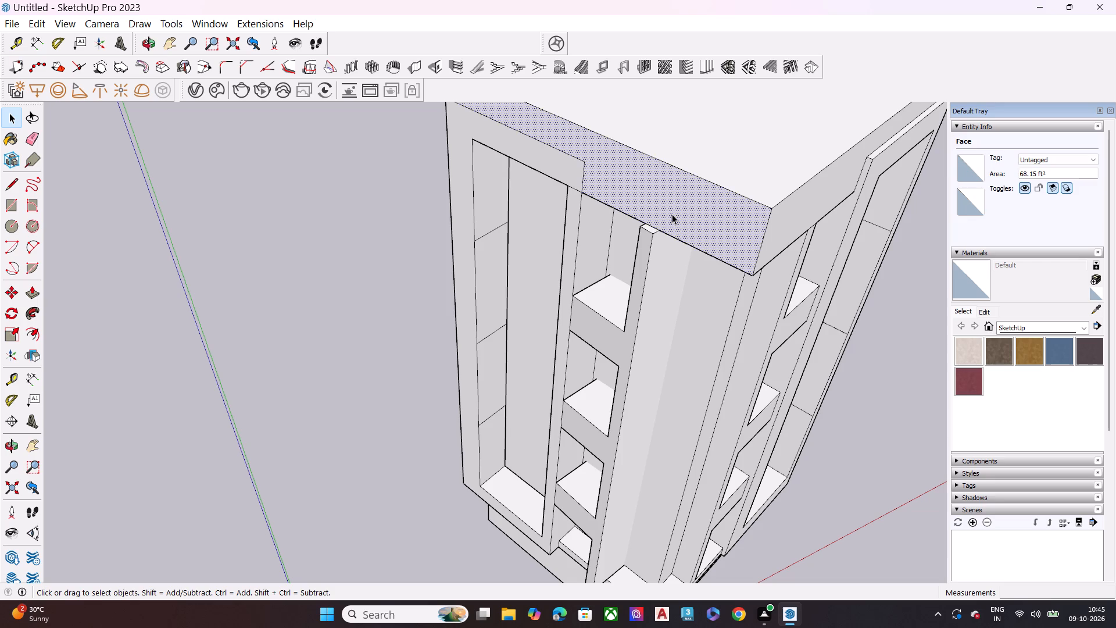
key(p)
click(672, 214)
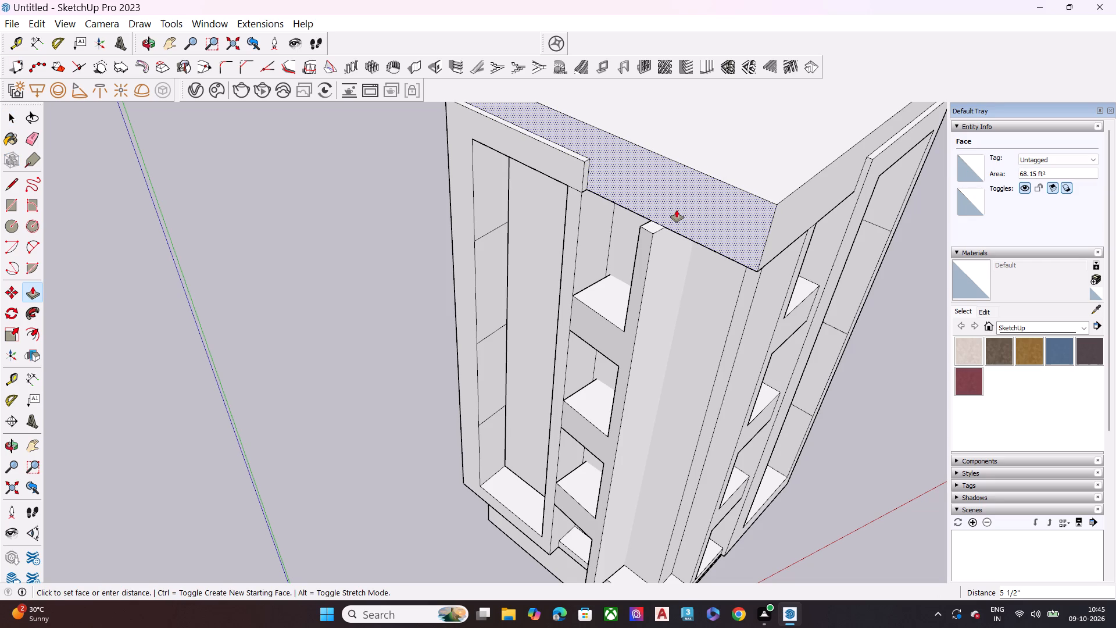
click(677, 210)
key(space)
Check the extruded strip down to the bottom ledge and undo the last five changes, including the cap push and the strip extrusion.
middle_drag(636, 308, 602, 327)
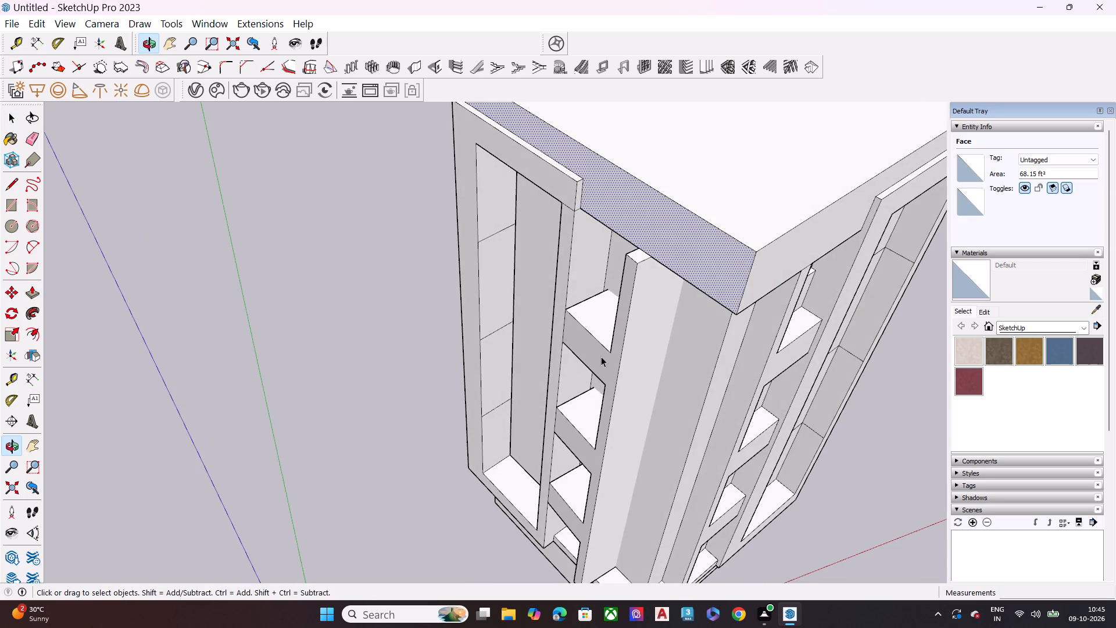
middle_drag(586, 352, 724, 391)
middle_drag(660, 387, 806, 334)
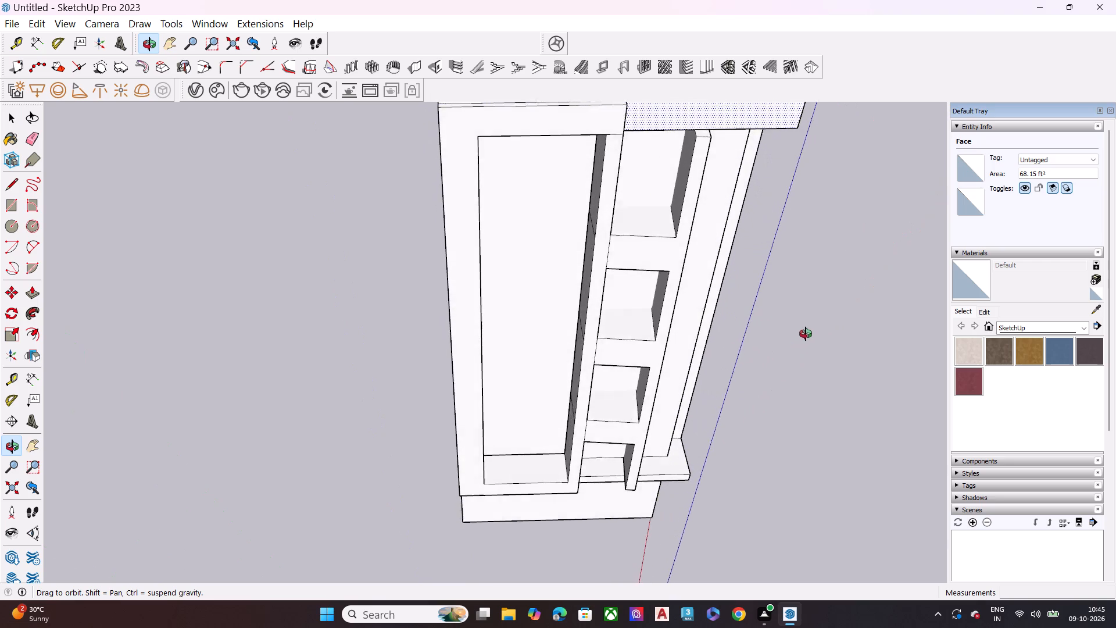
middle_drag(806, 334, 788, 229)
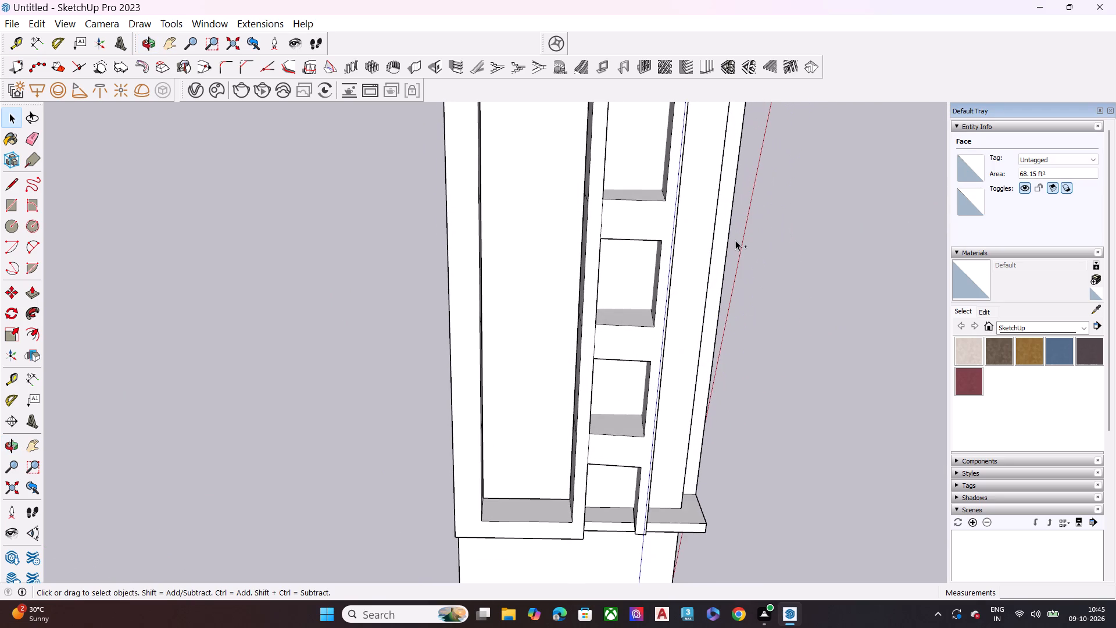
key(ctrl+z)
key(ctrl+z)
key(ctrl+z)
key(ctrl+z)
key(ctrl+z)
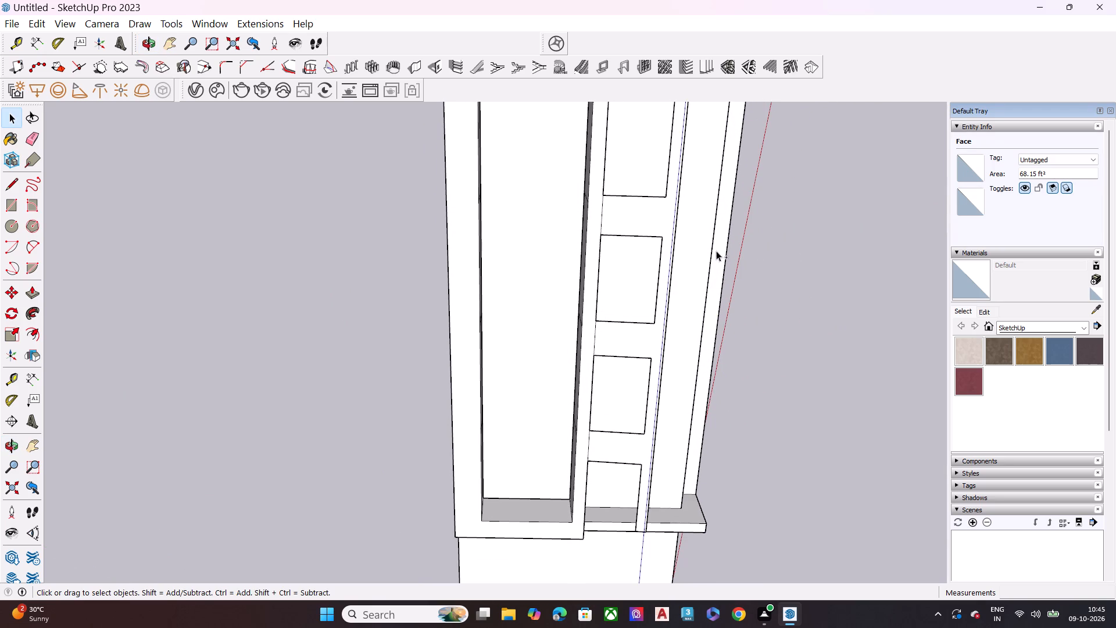
Undo three more changes to take the strip face with its blocks off the tower's adjoining side.
key(ctrl+z)
key(ctrl+z)
key(ctrl+z)
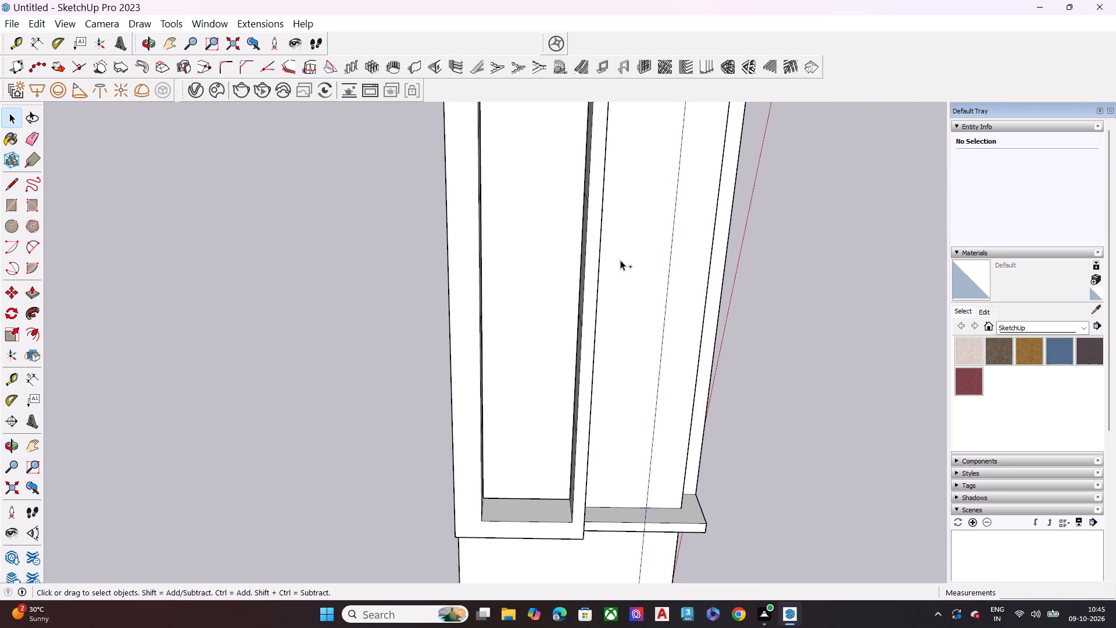
Copy the strip face with its blocks from the tower facade to a spot about 15' 8" straight out in front of it.
scroll(399, 255, down, 11)
middle_drag(461, 381, 461, 320)
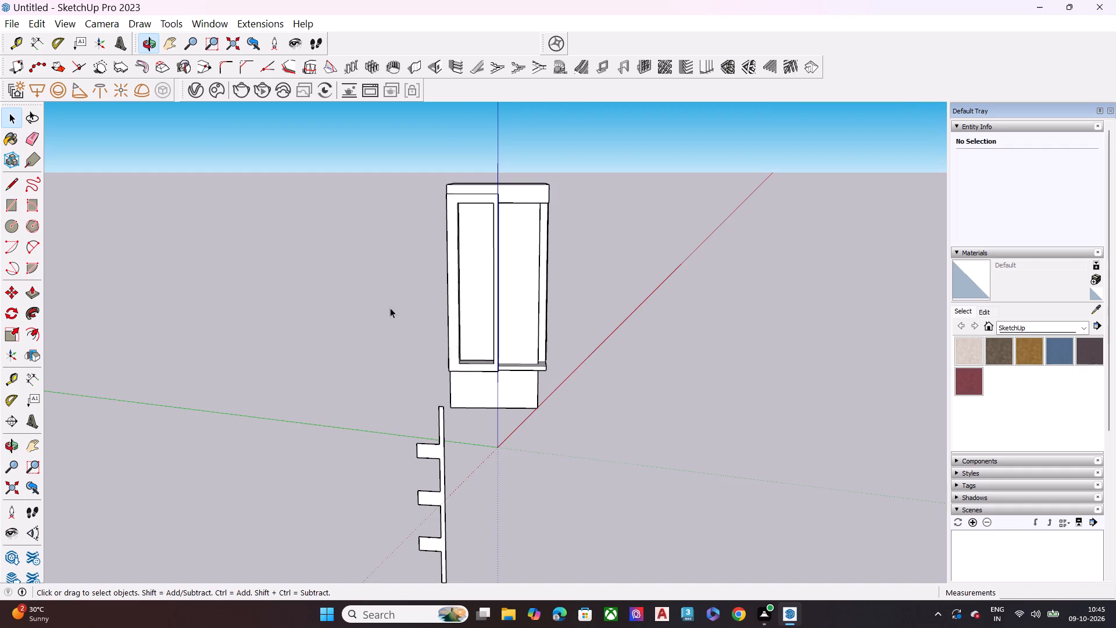
scroll(313, 291, down, 3)
scroll(307, 291, up, 1)
scroll(307, 291, down, 5)
scroll(426, 446, up, 7)
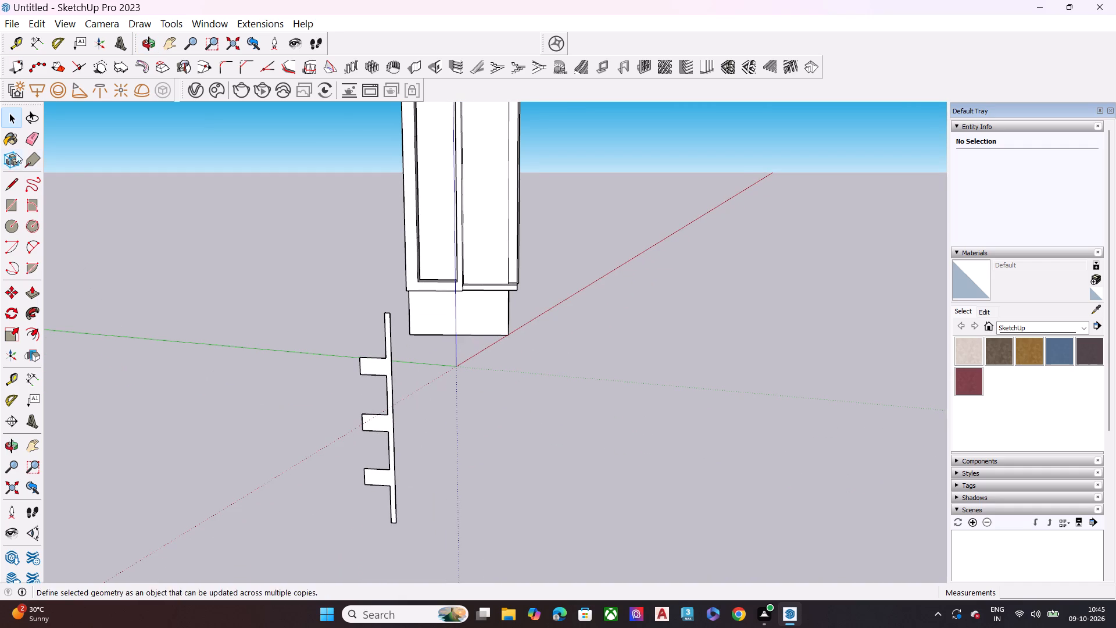
scroll(519, 250, up, 1)
middle_drag(496, 254, 274, 335)
scroll(601, 252, down, 4)
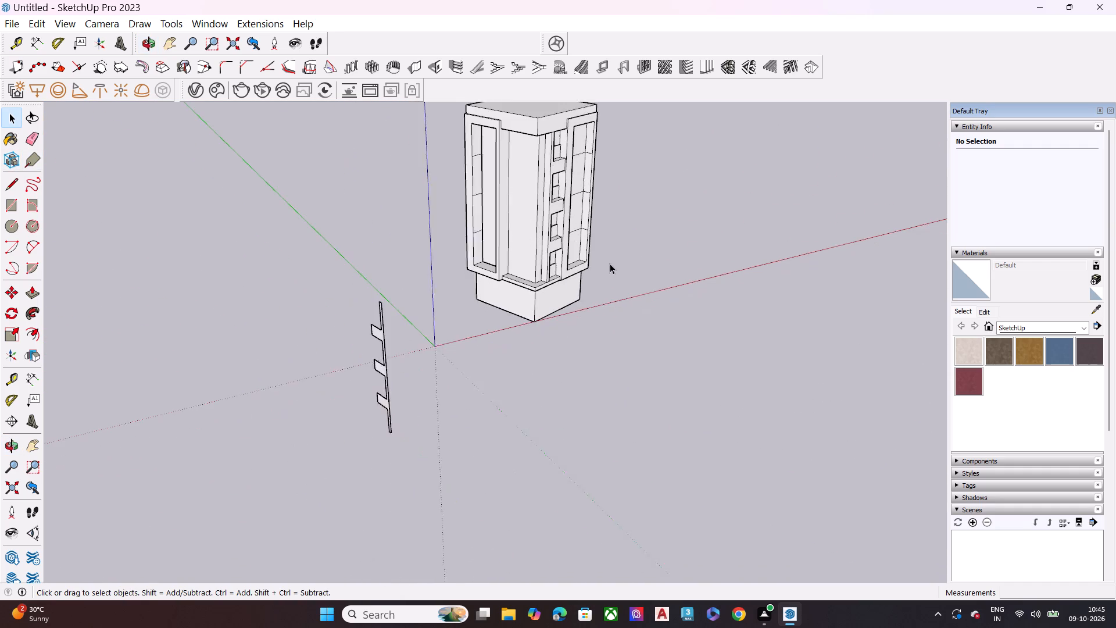
scroll(610, 263, down, 2)
scroll(582, 281, up, 7)
click(534, 224)
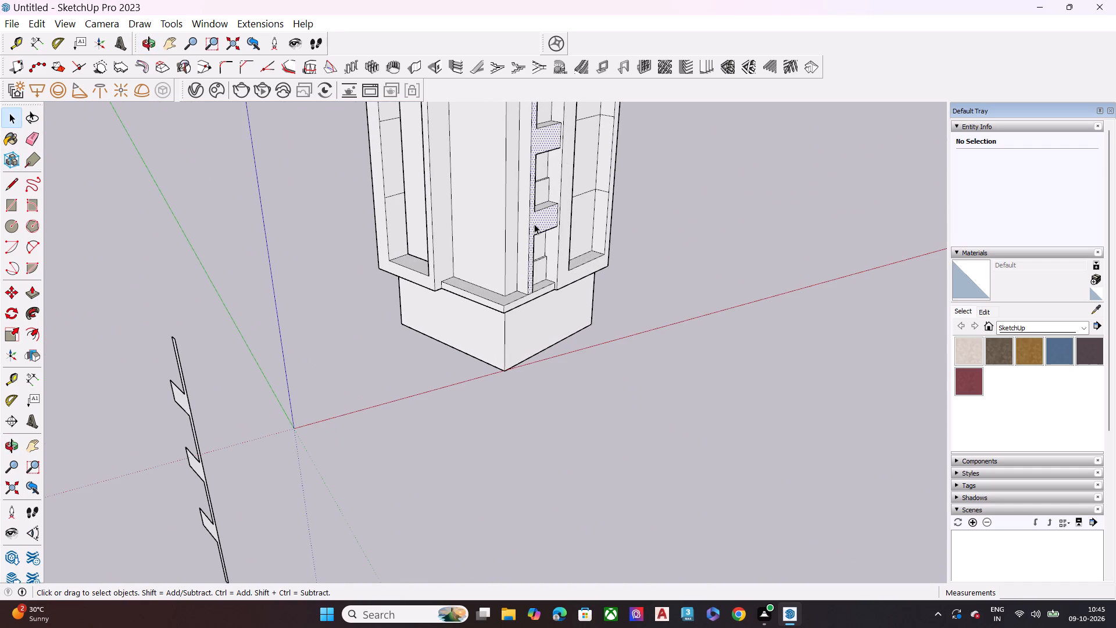
double_click(534, 224)
key(m)
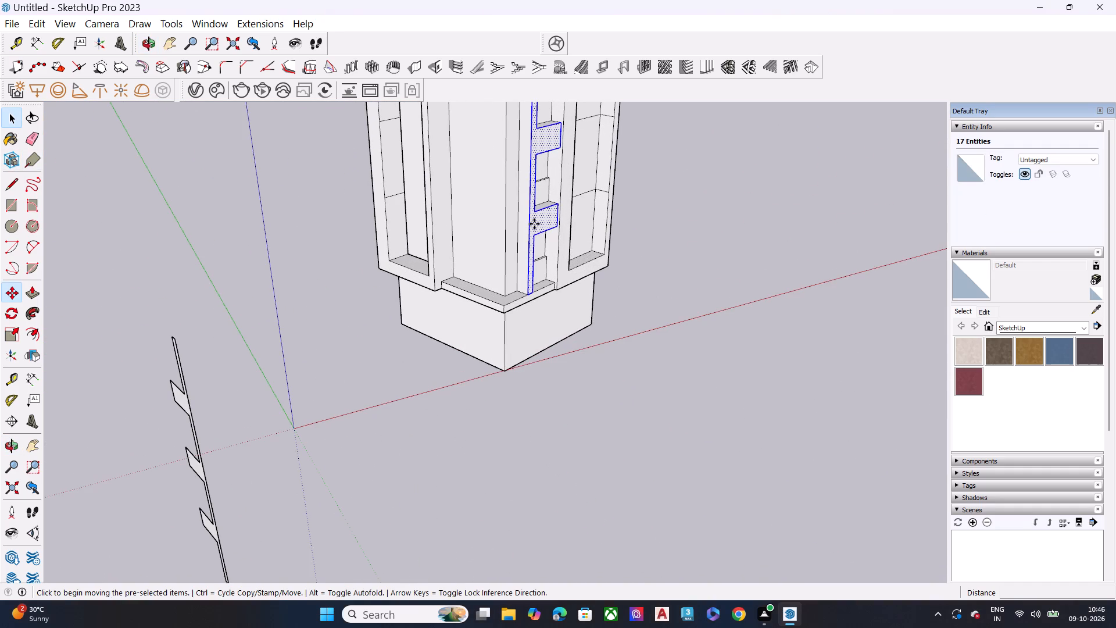
click(532, 292)
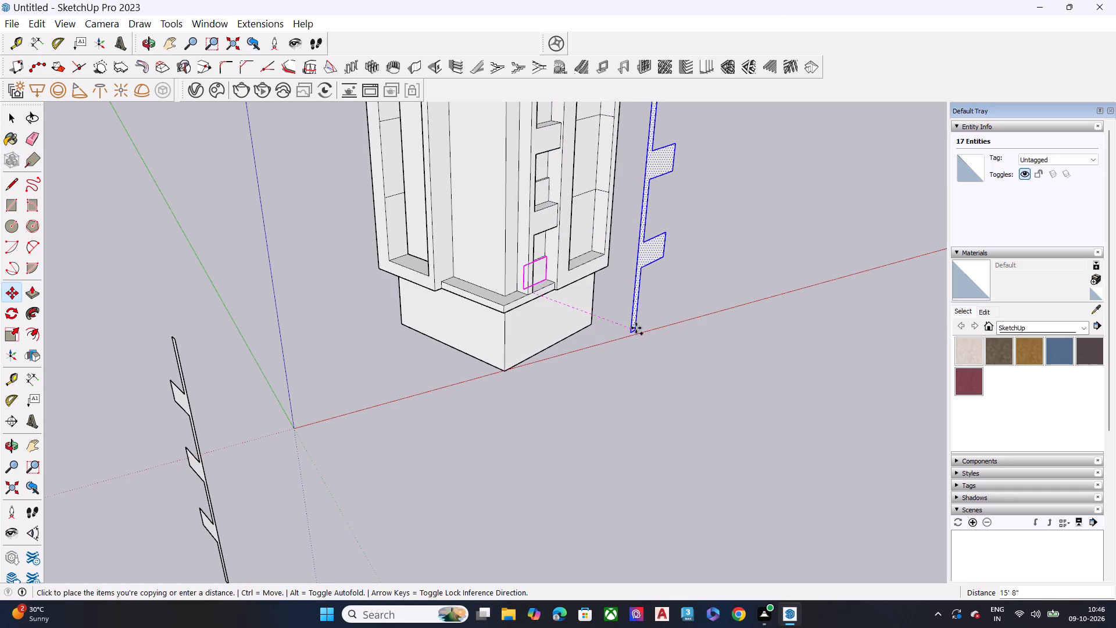
click(636, 328)
key(Escape)
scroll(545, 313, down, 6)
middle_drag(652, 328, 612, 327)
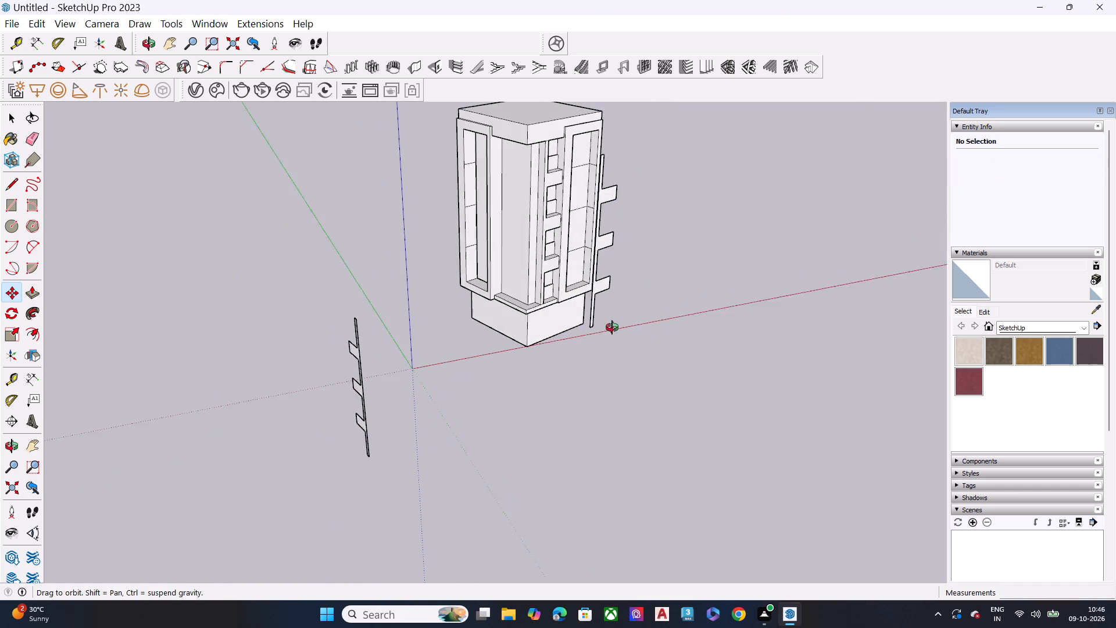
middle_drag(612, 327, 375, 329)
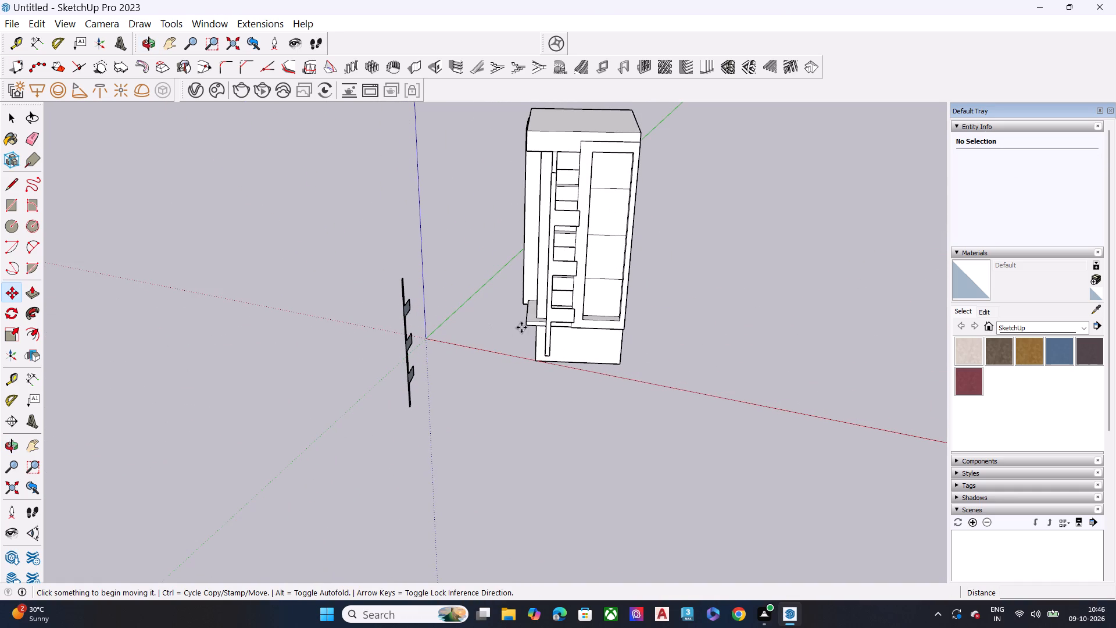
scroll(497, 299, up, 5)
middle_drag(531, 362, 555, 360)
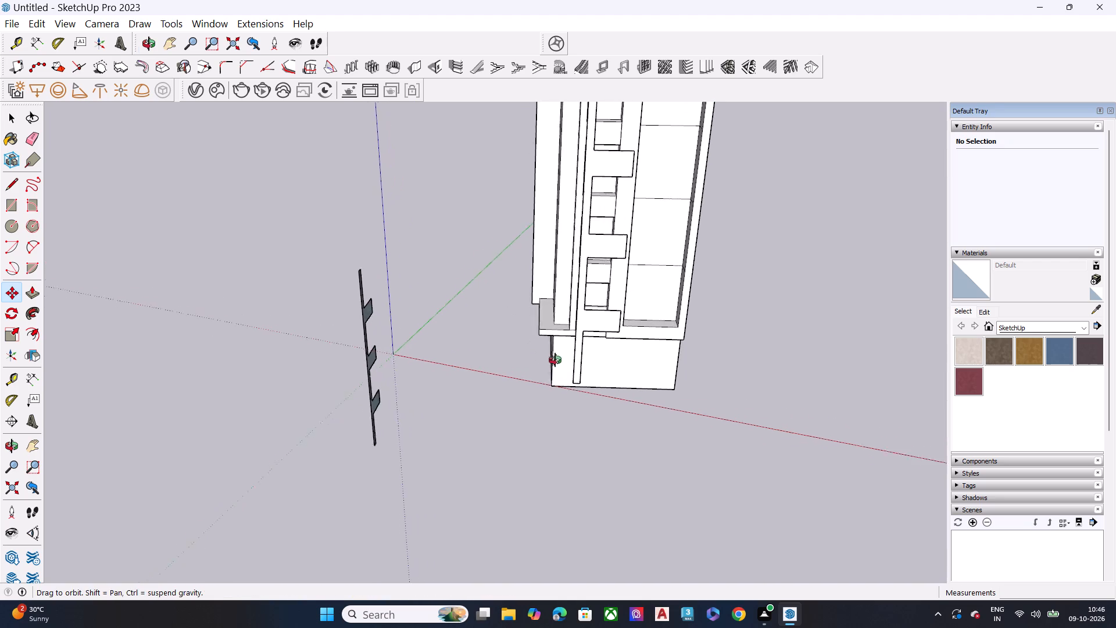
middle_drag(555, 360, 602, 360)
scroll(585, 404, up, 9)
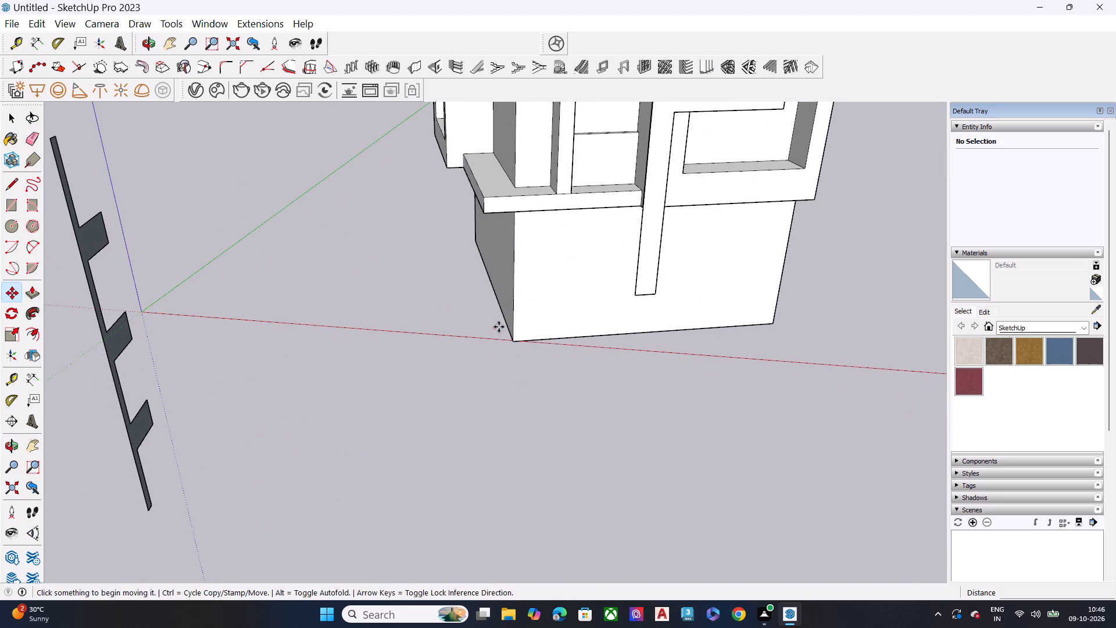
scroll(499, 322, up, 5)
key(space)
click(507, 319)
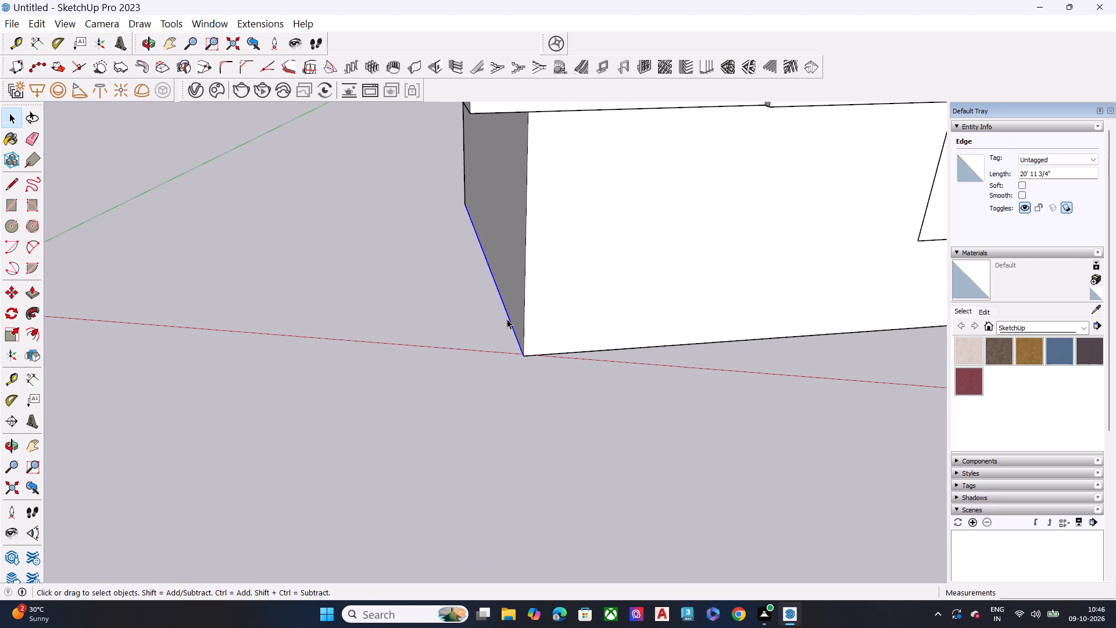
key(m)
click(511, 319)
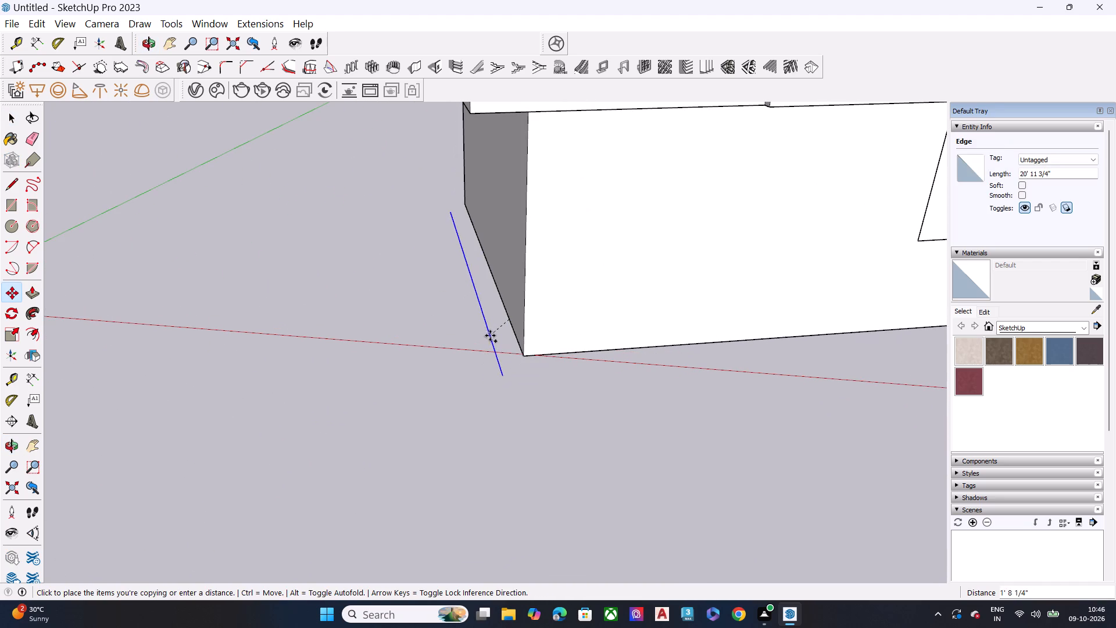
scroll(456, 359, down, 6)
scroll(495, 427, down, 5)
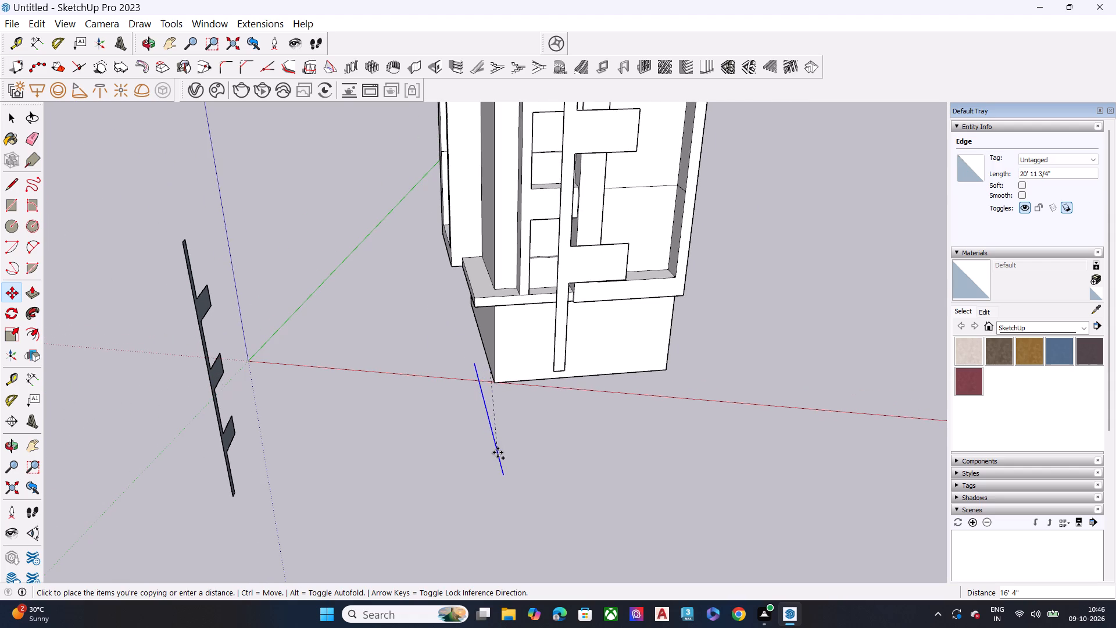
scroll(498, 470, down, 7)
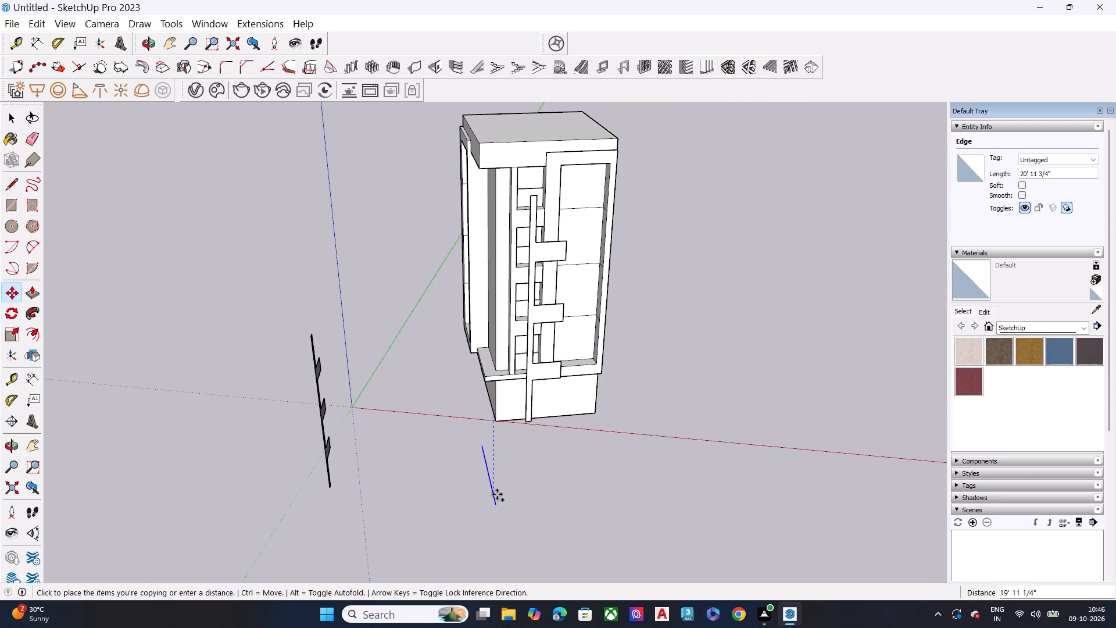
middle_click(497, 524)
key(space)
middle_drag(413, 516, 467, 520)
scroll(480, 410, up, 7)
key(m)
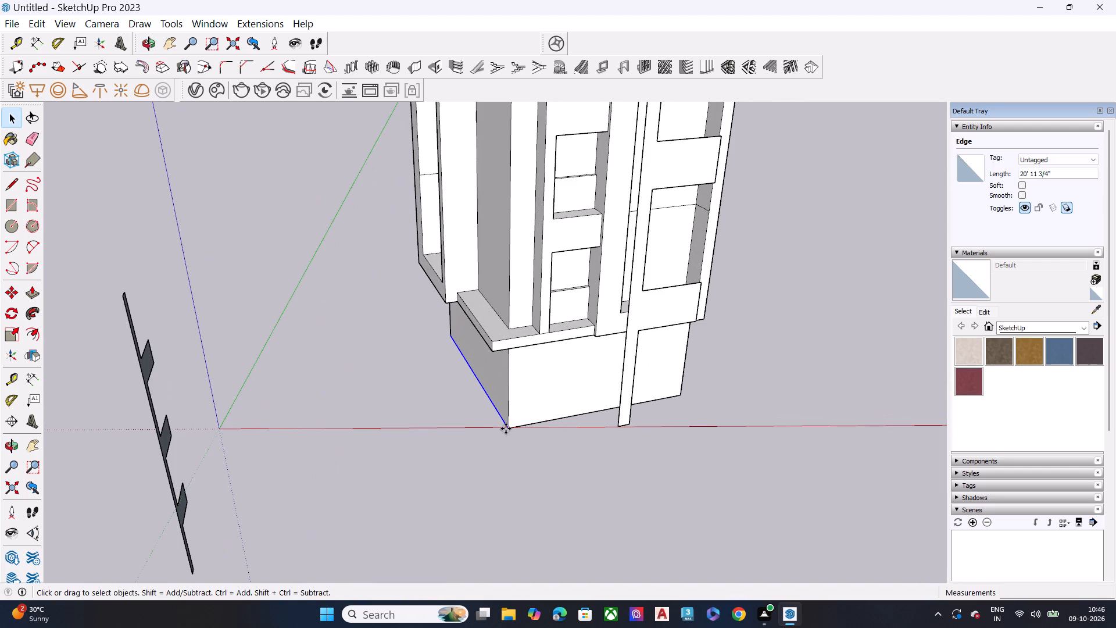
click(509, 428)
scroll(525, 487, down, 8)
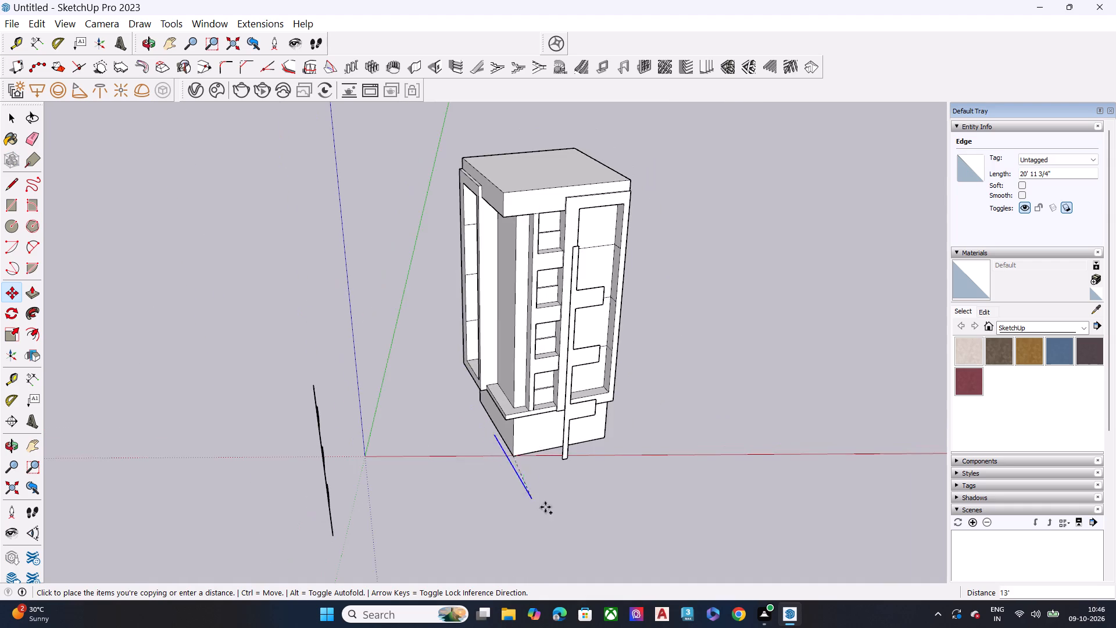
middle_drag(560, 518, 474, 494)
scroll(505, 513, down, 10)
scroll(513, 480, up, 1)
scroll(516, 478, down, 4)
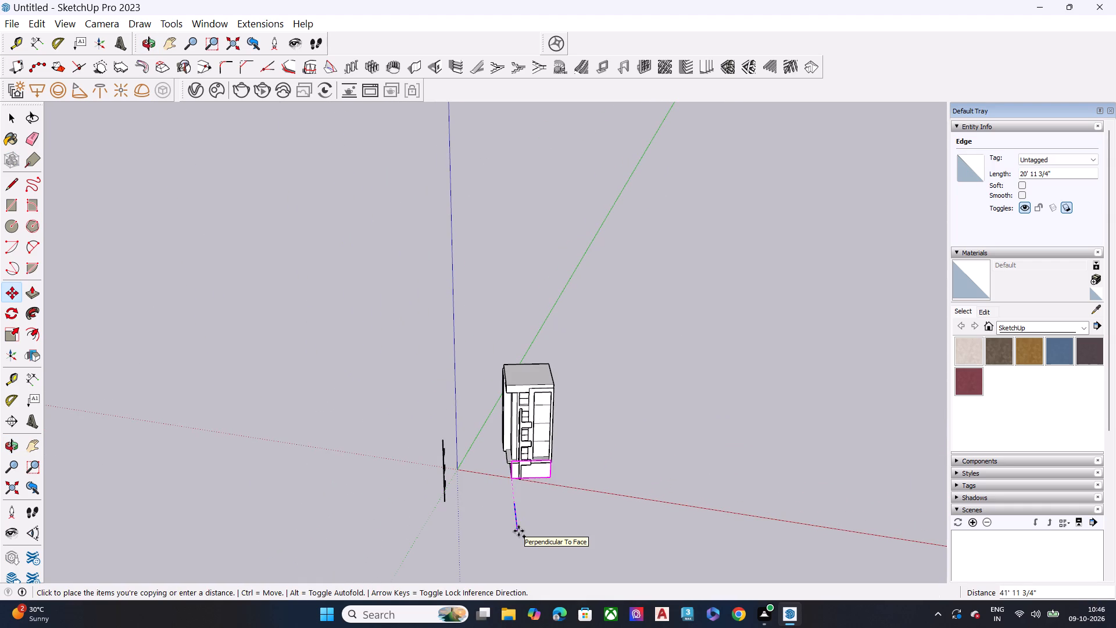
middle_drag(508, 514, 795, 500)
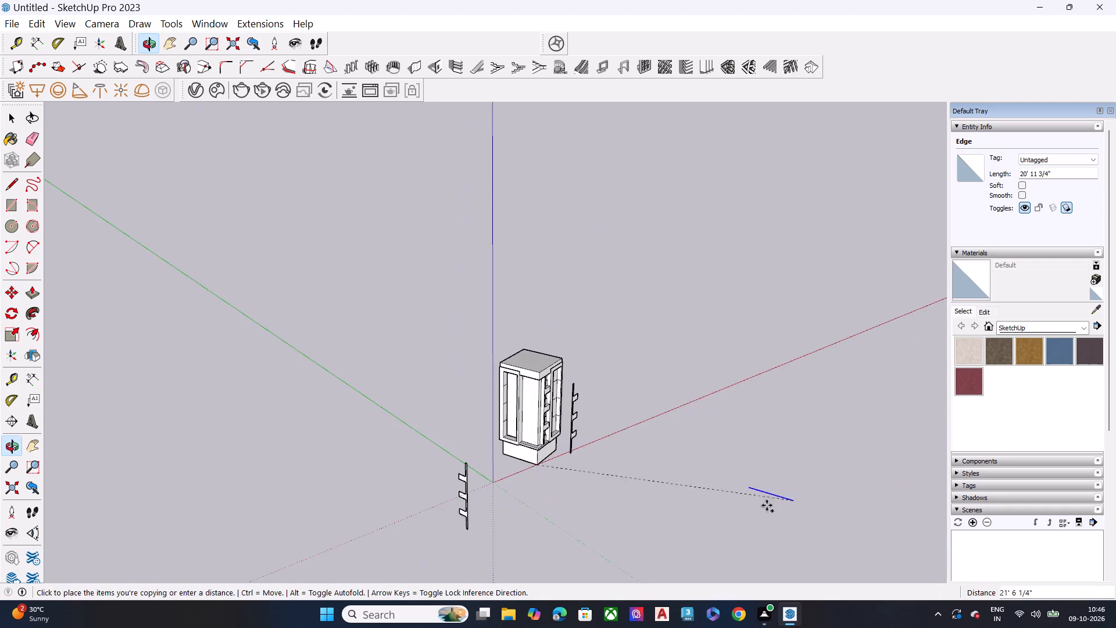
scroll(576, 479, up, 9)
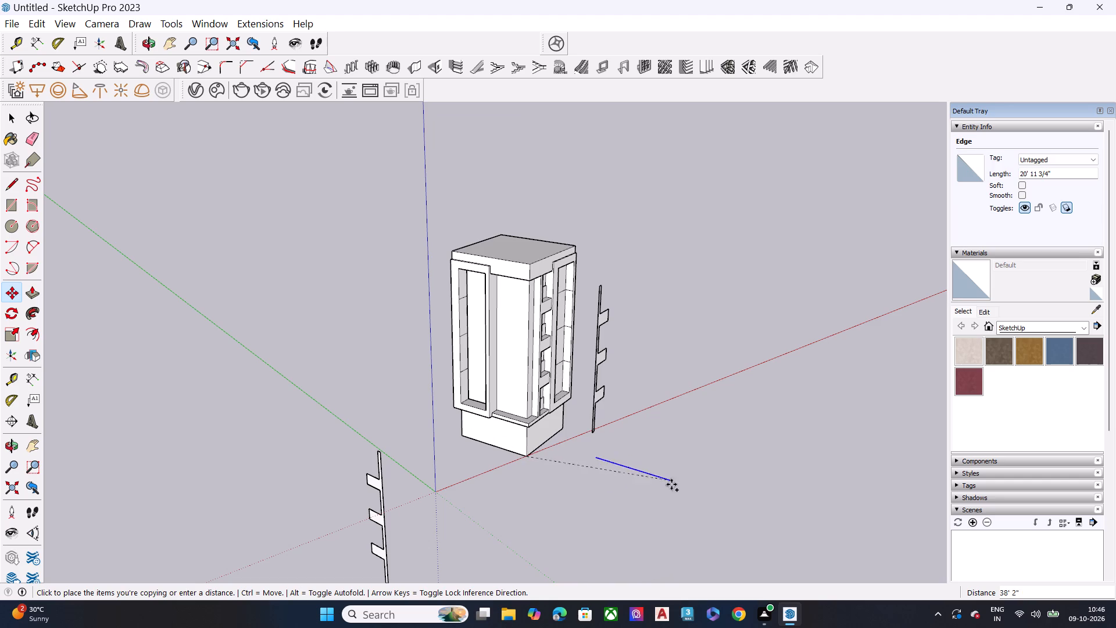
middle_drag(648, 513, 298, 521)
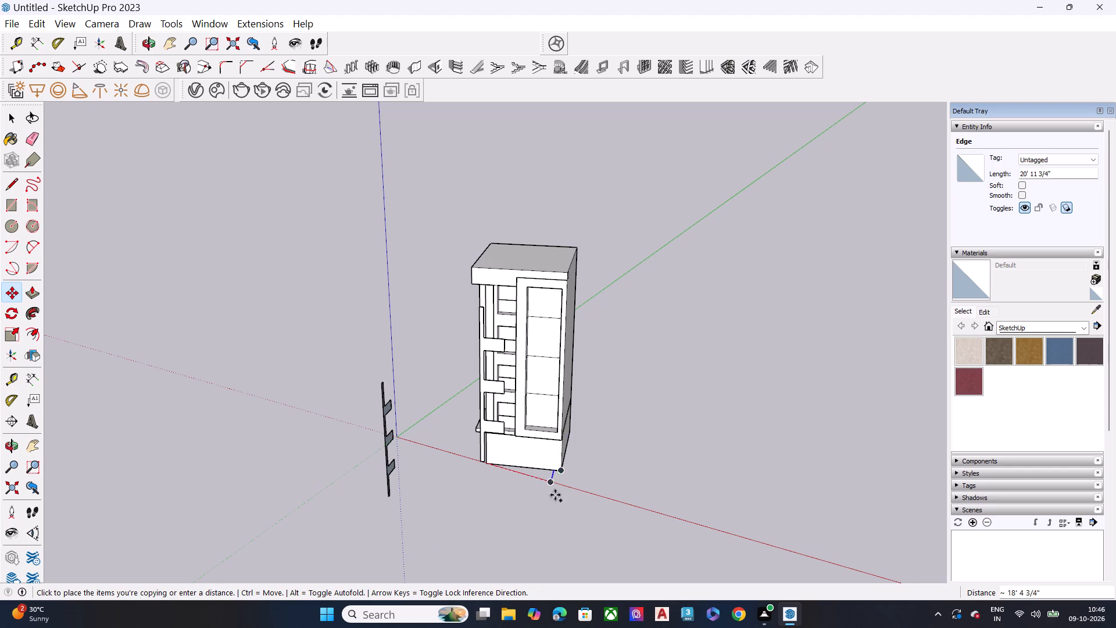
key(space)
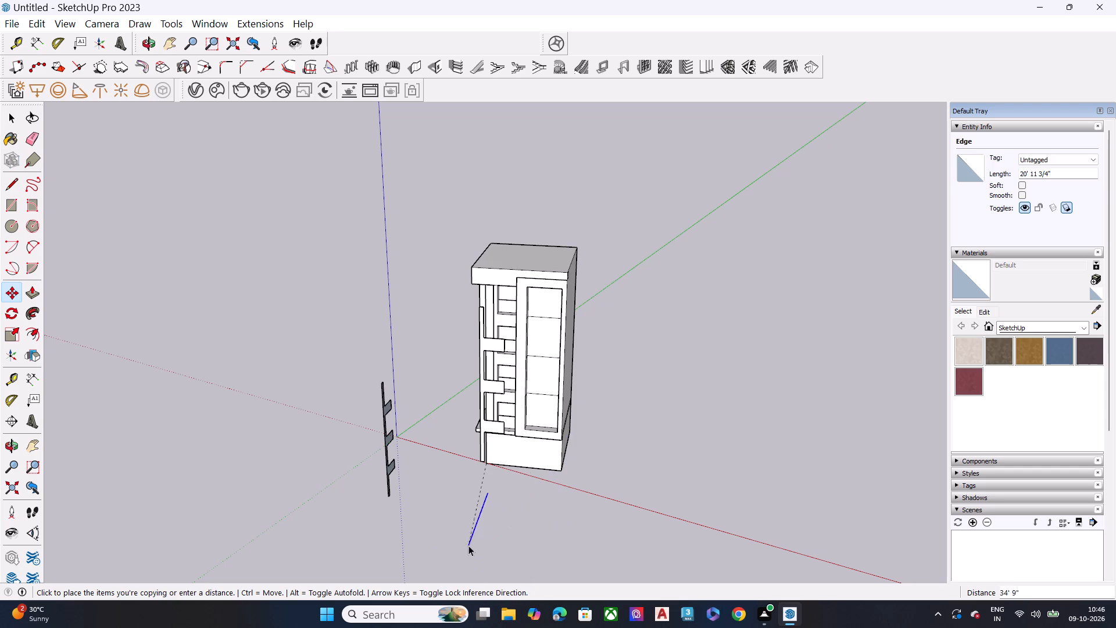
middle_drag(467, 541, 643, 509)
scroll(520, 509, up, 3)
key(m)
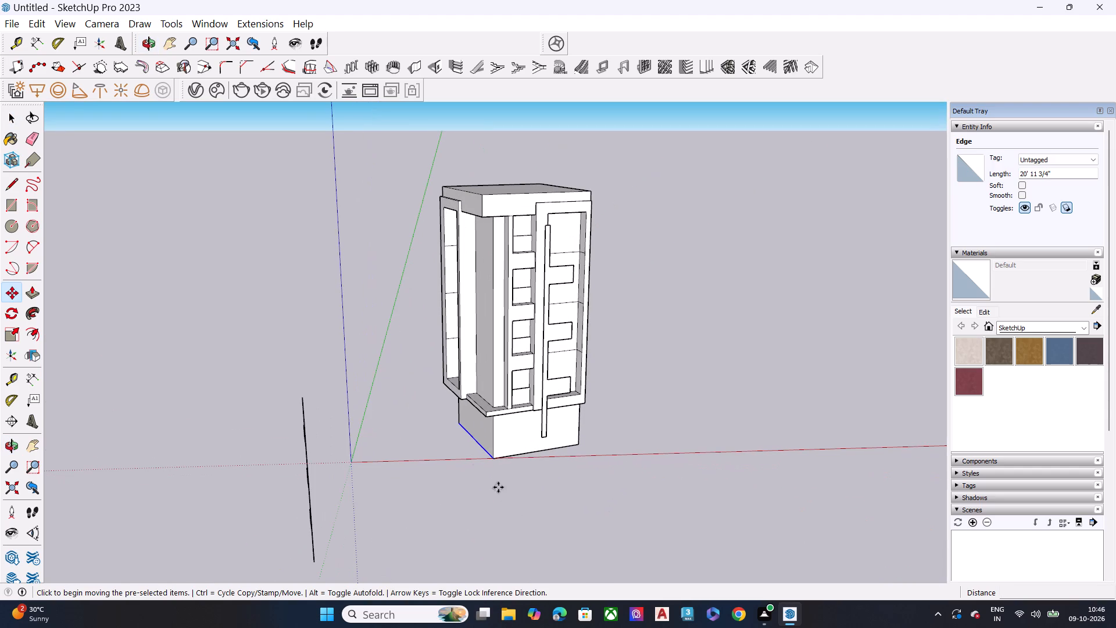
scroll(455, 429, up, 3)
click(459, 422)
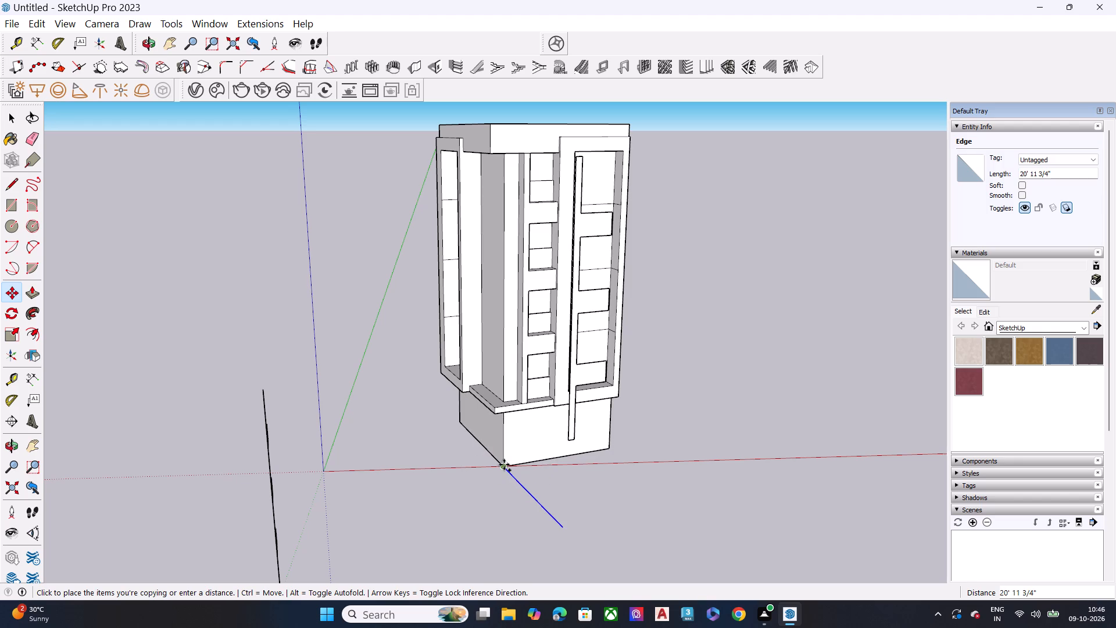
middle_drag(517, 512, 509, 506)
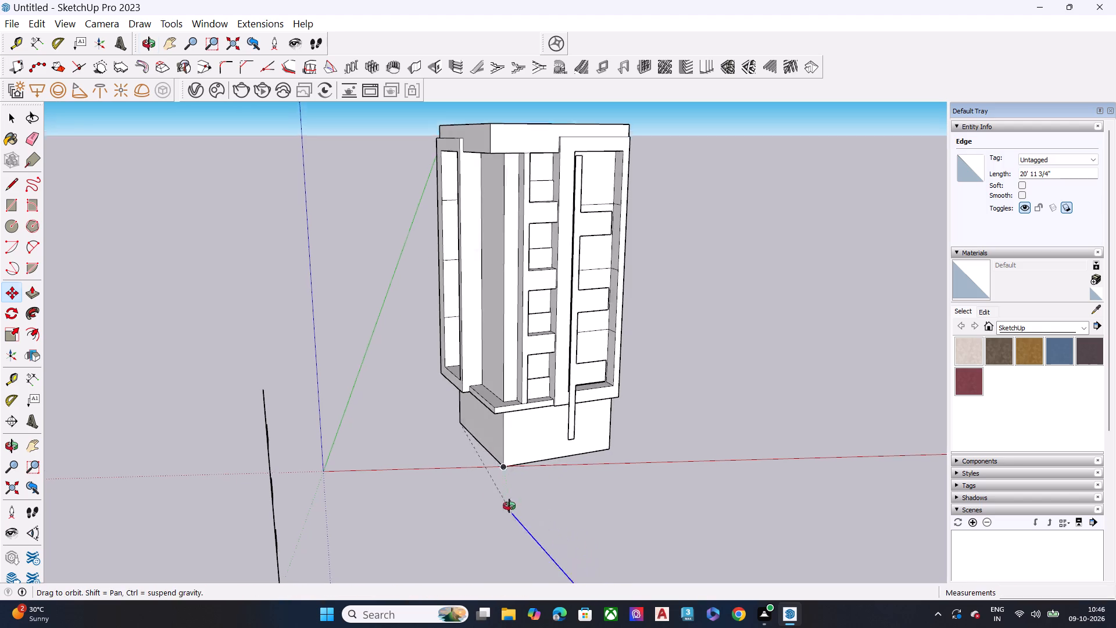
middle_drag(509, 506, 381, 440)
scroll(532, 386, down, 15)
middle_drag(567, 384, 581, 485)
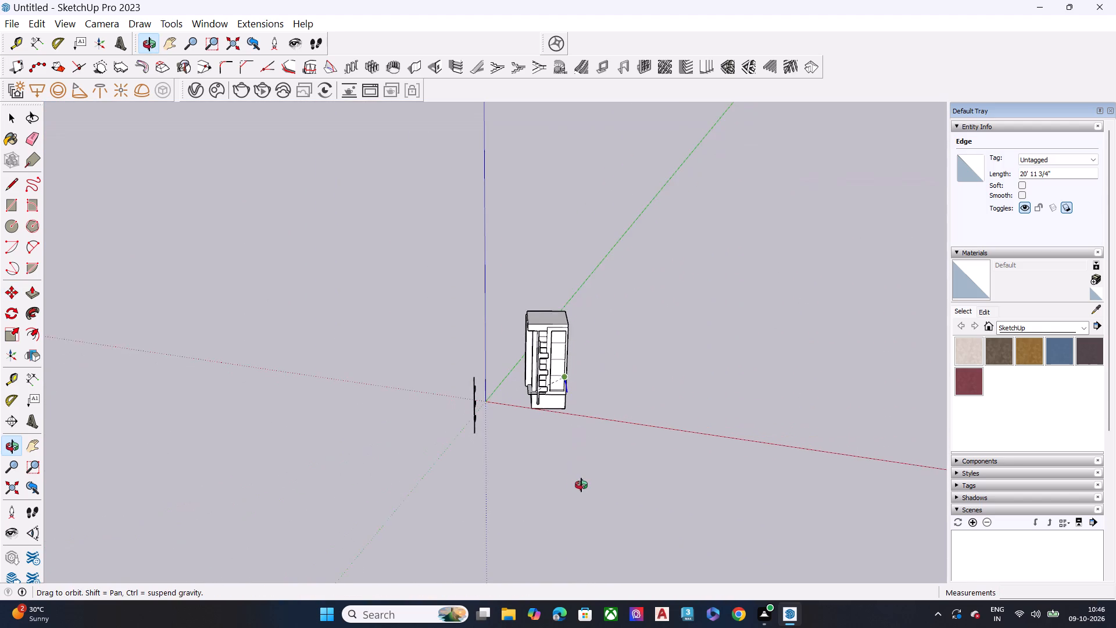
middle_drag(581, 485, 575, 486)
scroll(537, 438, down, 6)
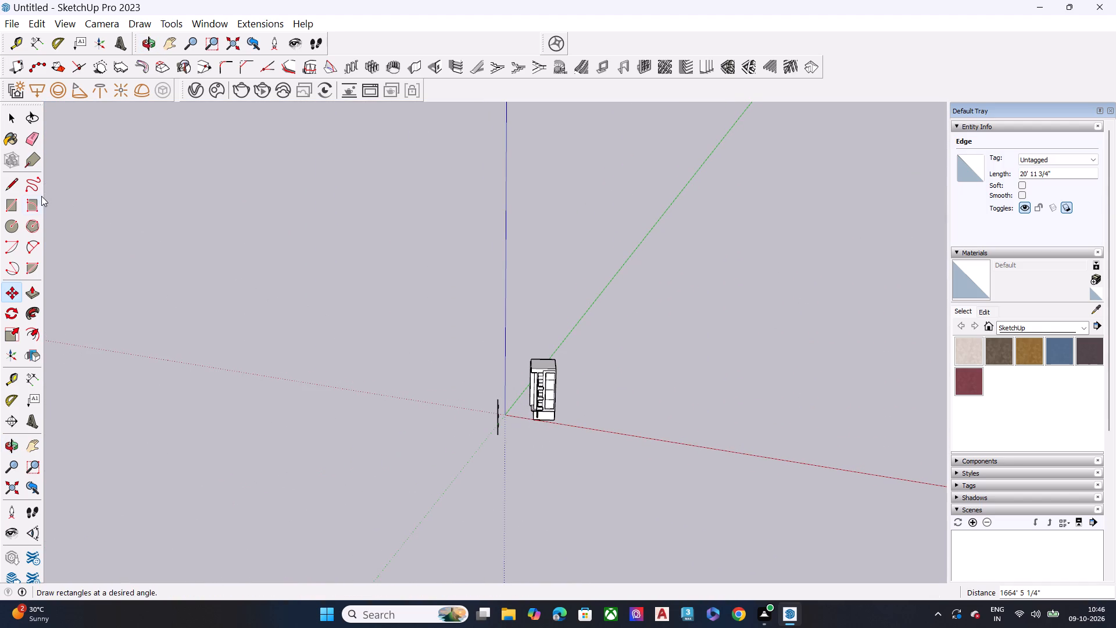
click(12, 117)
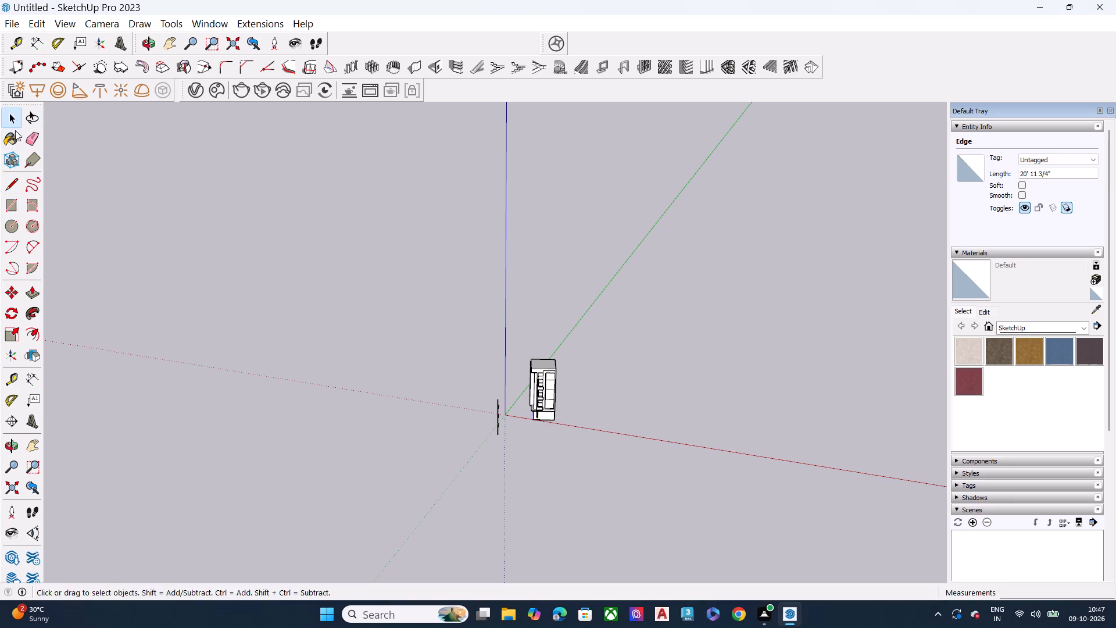
Copy the selected bottom edge of the tower's base outward from its front corner, placing it clear of the tower on the strip side.
scroll(506, 414, up, 3)
scroll(506, 414, down, 1)
scroll(506, 414, up, 9)
middle_drag(538, 456, 620, 464)
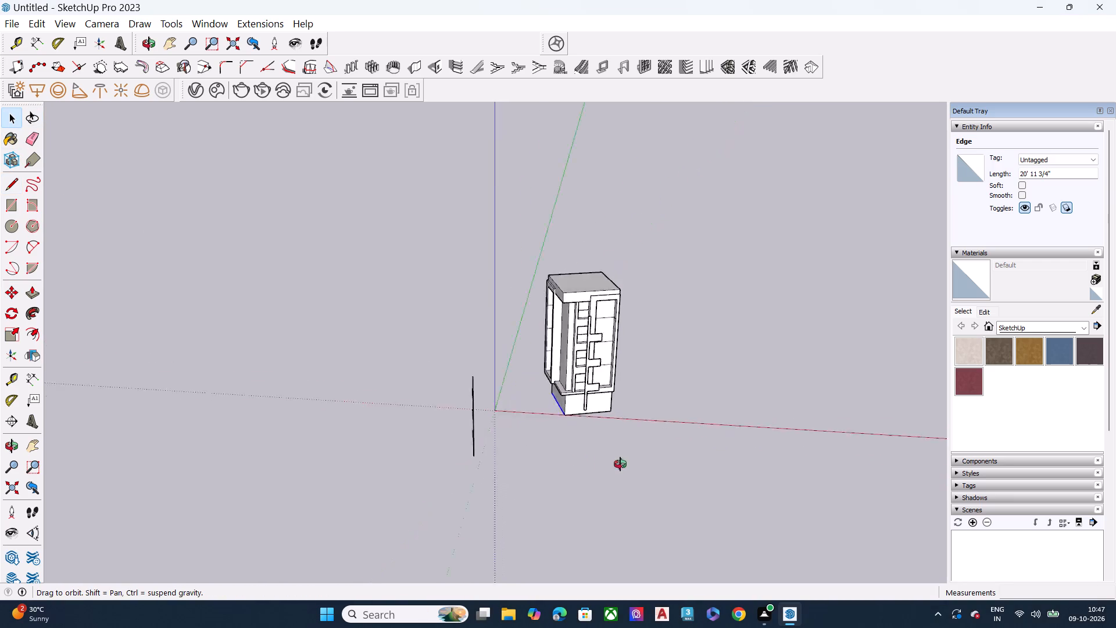
middle_drag(620, 464, 703, 475)
scroll(685, 451, up, 6)
key(m)
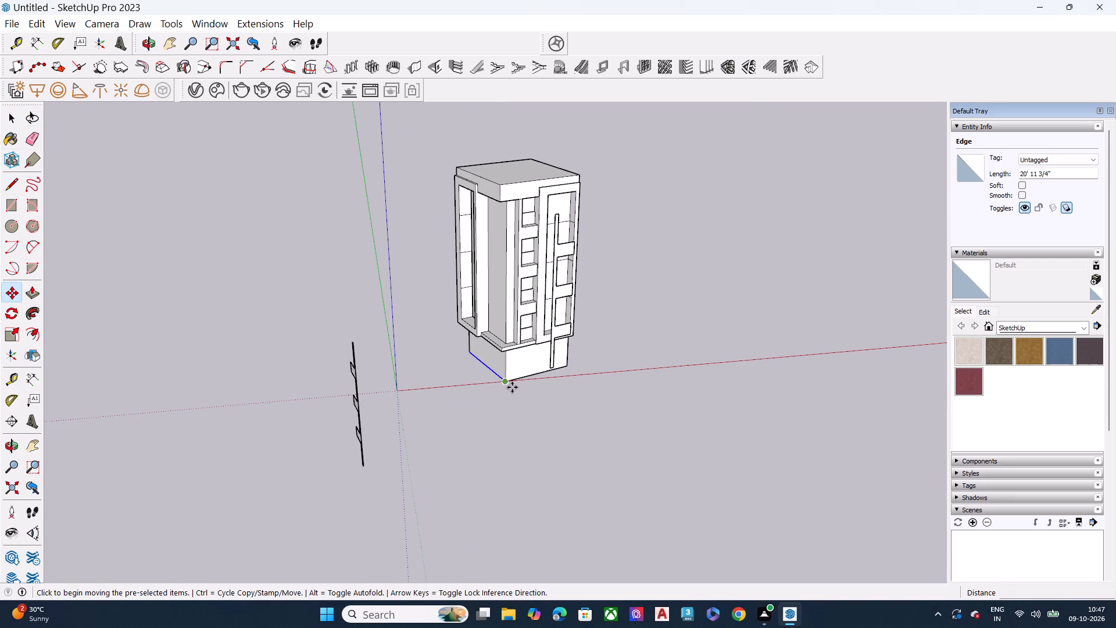
click(511, 387)
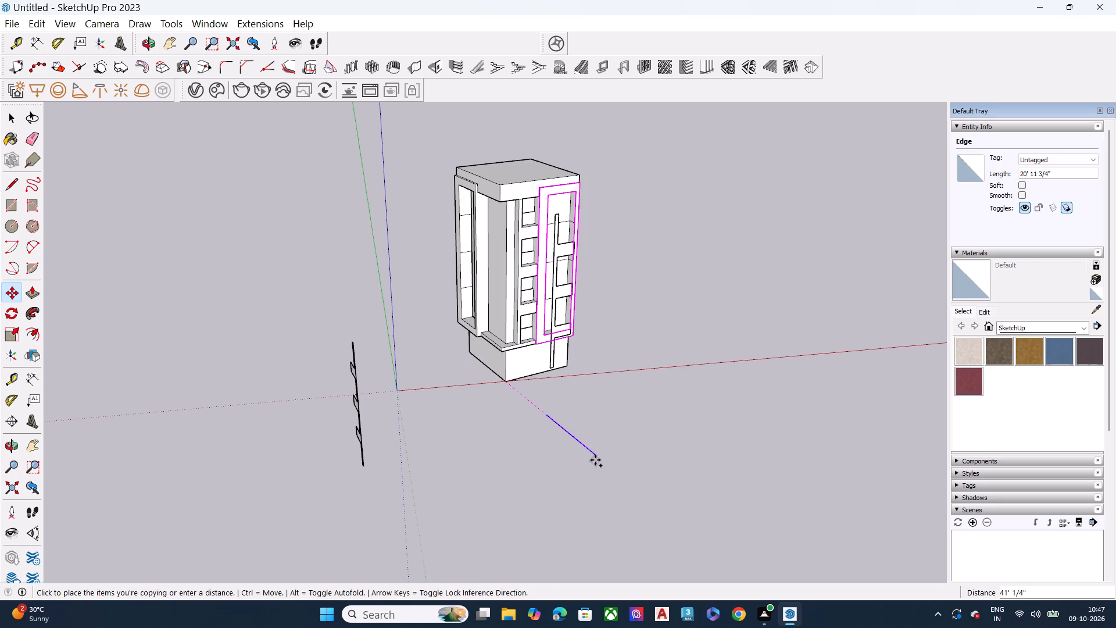
click(607, 474)
key(space)
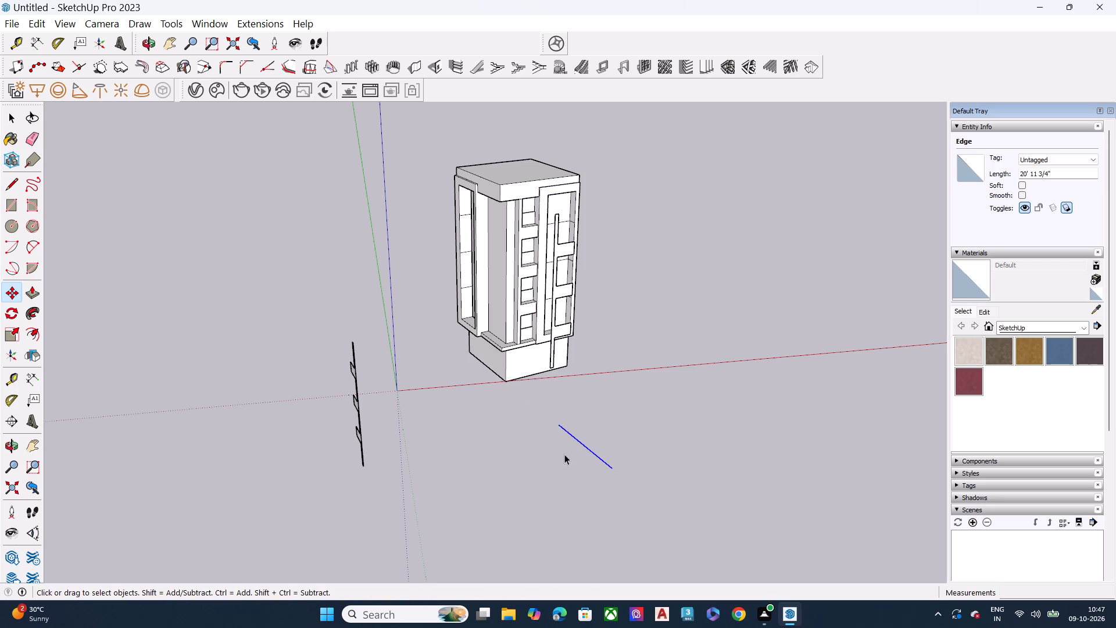
Move the strip face with its blocks off the tower facade, about 33' 9" away toward the loose base edge.
scroll(566, 351, up, 4)
click(542, 351)
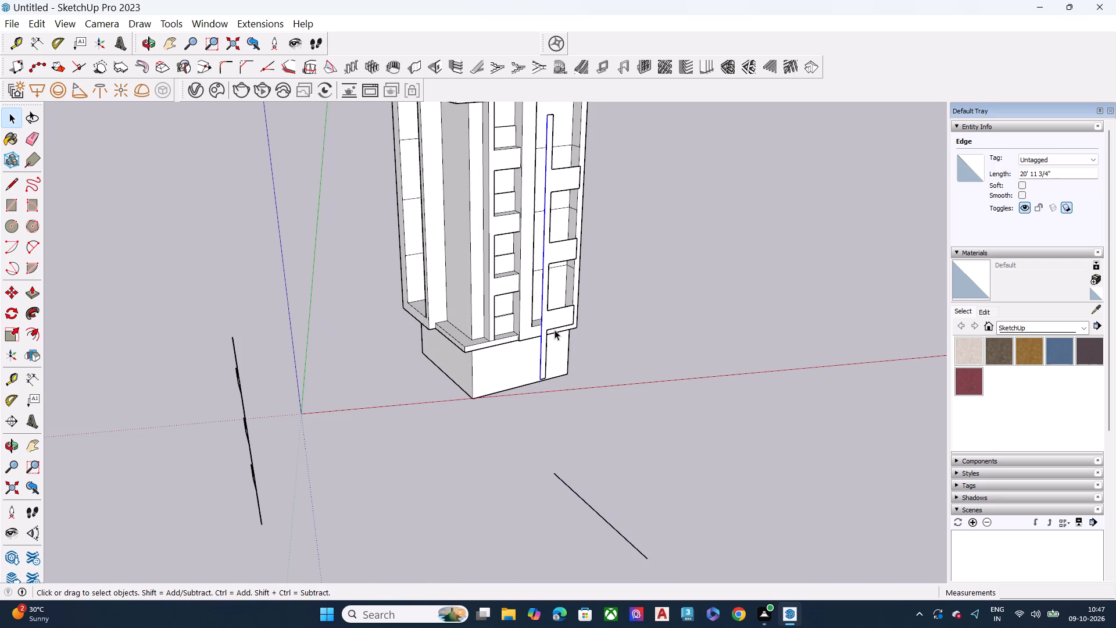
click(555, 329)
double_click(555, 319)
key(m)
click(555, 319)
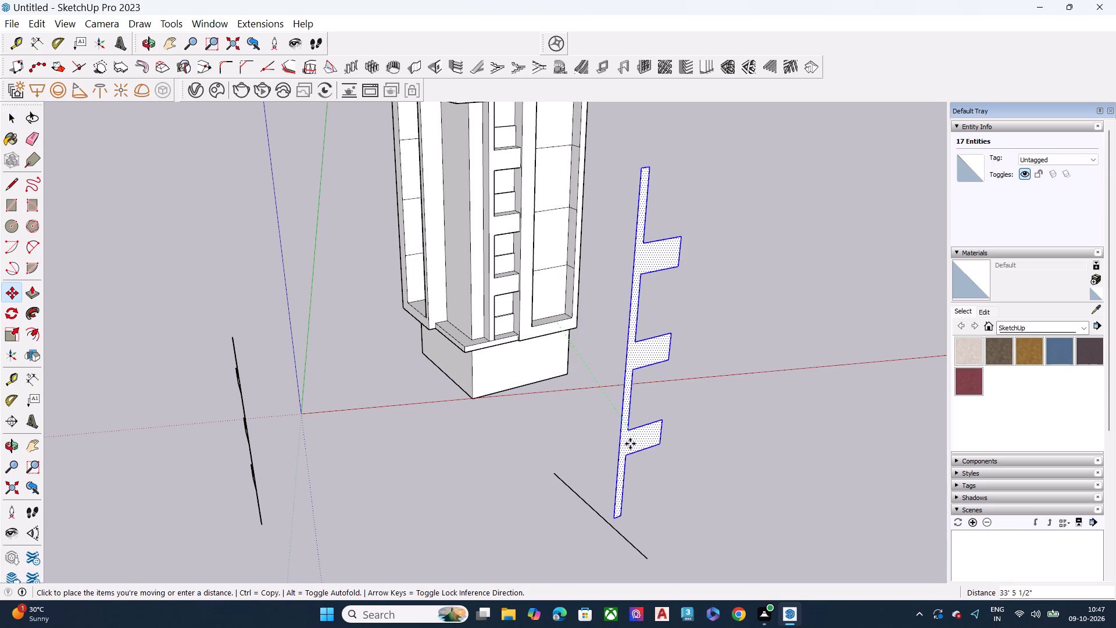
scroll(624, 444, down, 7)
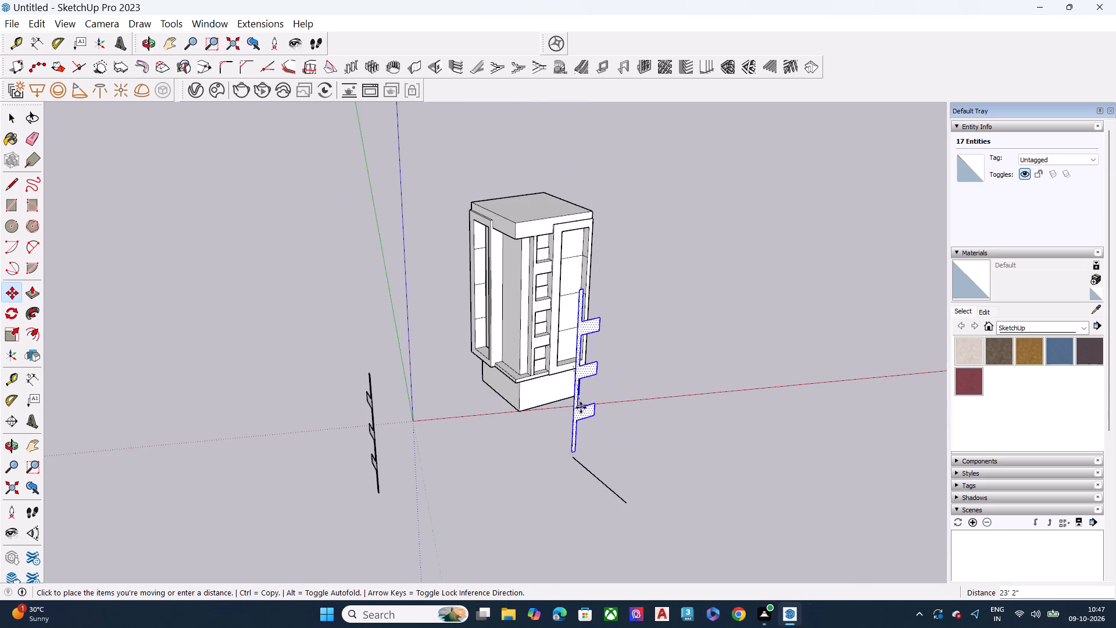
scroll(589, 398, down, 6)
scroll(631, 449, up, 8)
scroll(587, 418, up, 8)
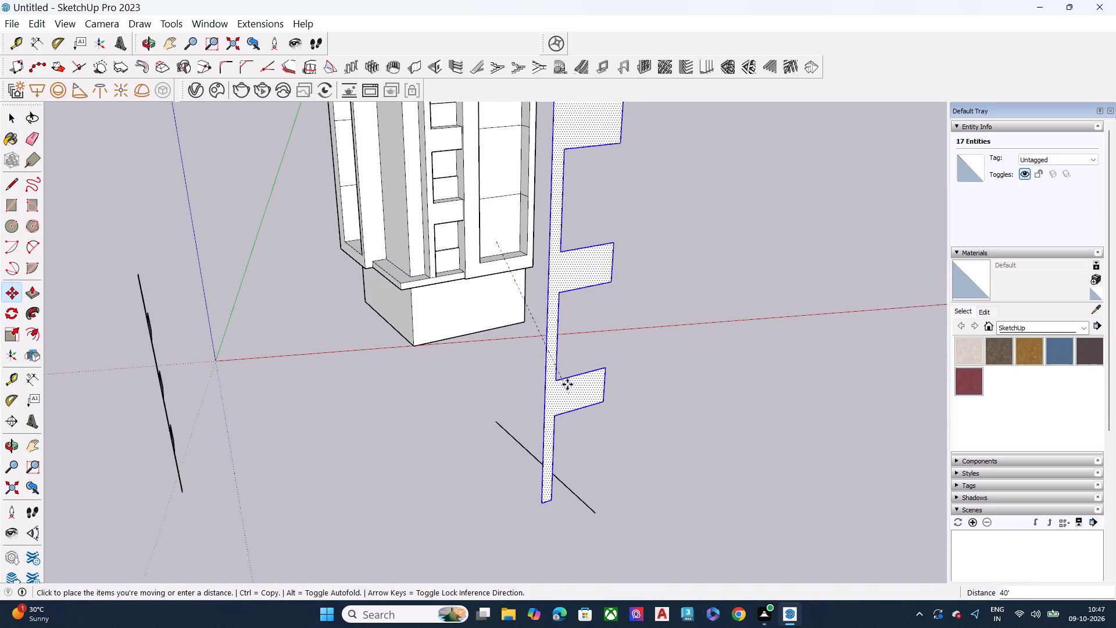
scroll(567, 383, up, 7)
click(648, 330)
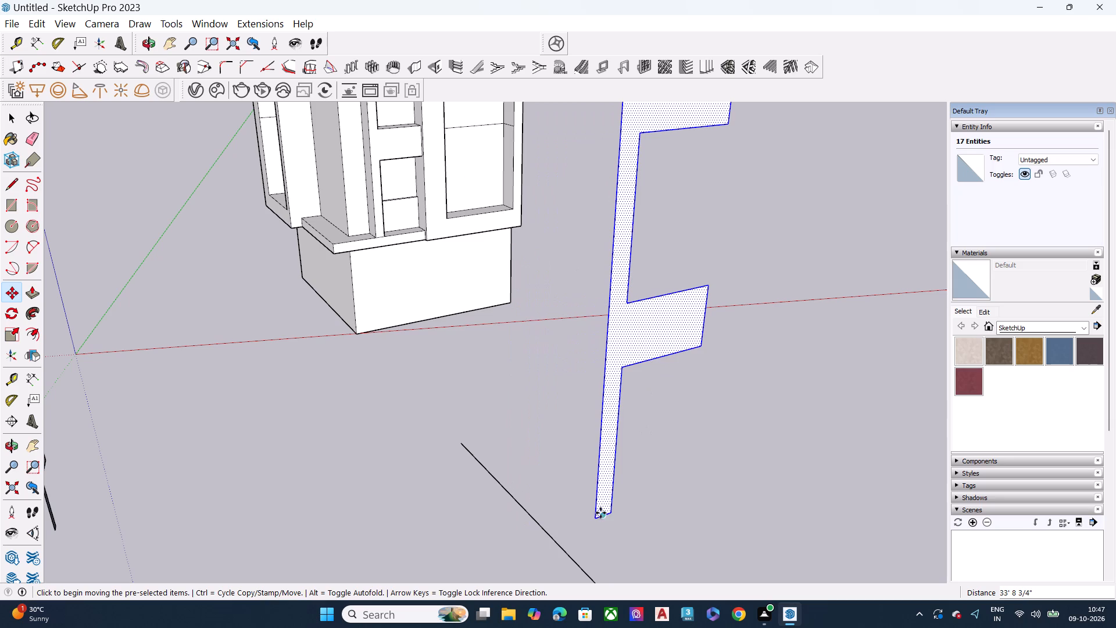
Try to move the strip face by its bottom outer corner onto the near end of the loose base edge.
click(593, 519)
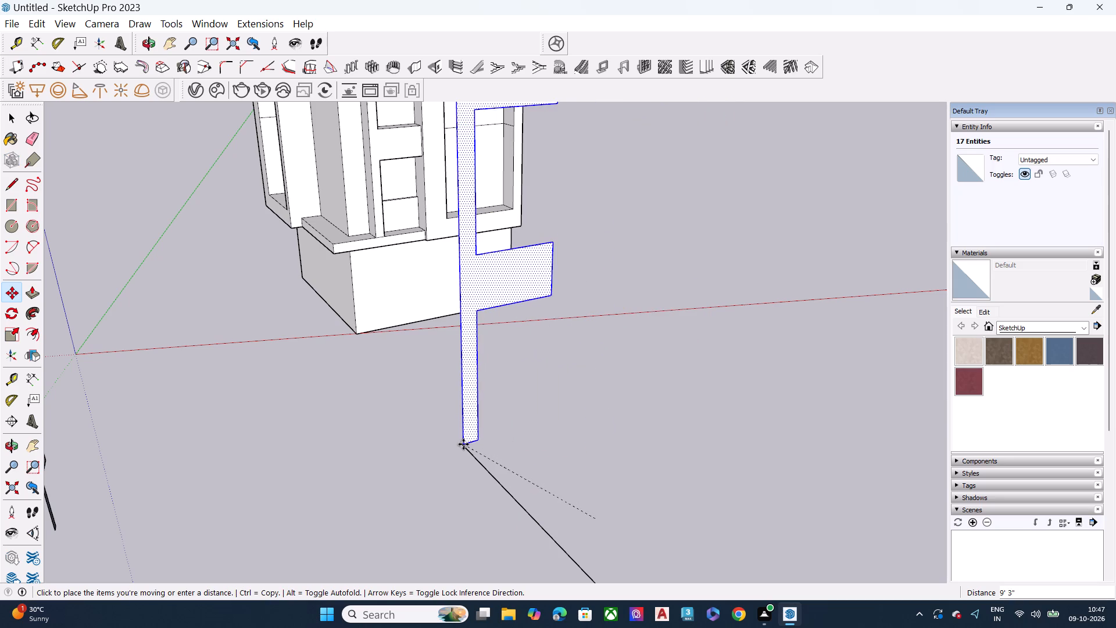
scroll(452, 452, up, 20)
scroll(452, 452, up, 13)
middle_drag(450, 440, 453, 440)
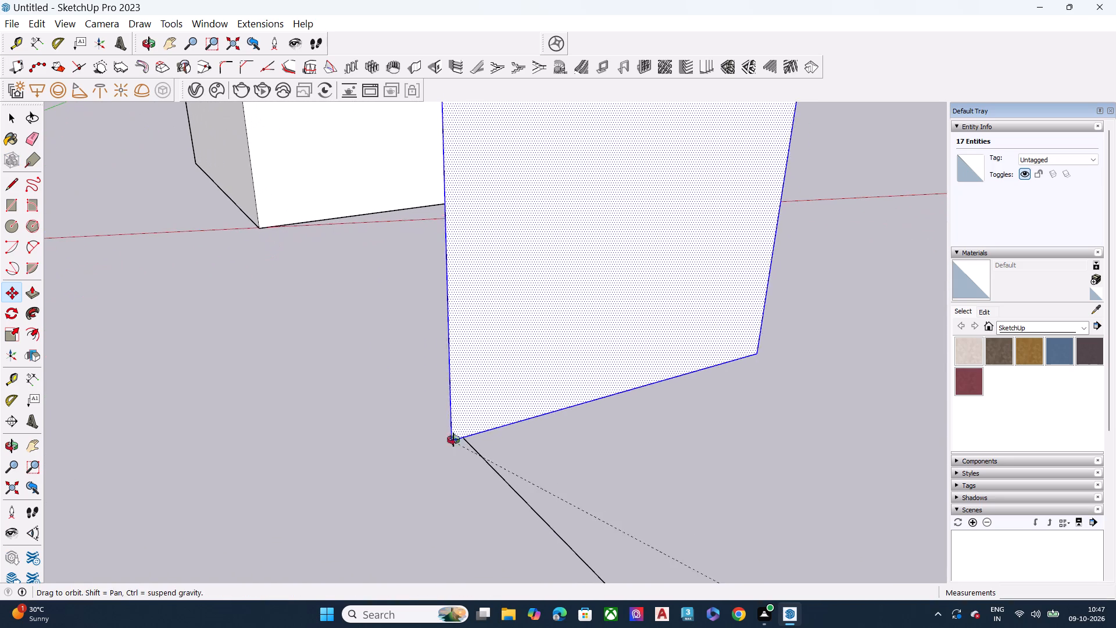
middle_drag(453, 440, 797, 421)
scroll(524, 326, down, 12)
scroll(610, 302, up, 2)
scroll(606, 301, down, 3)
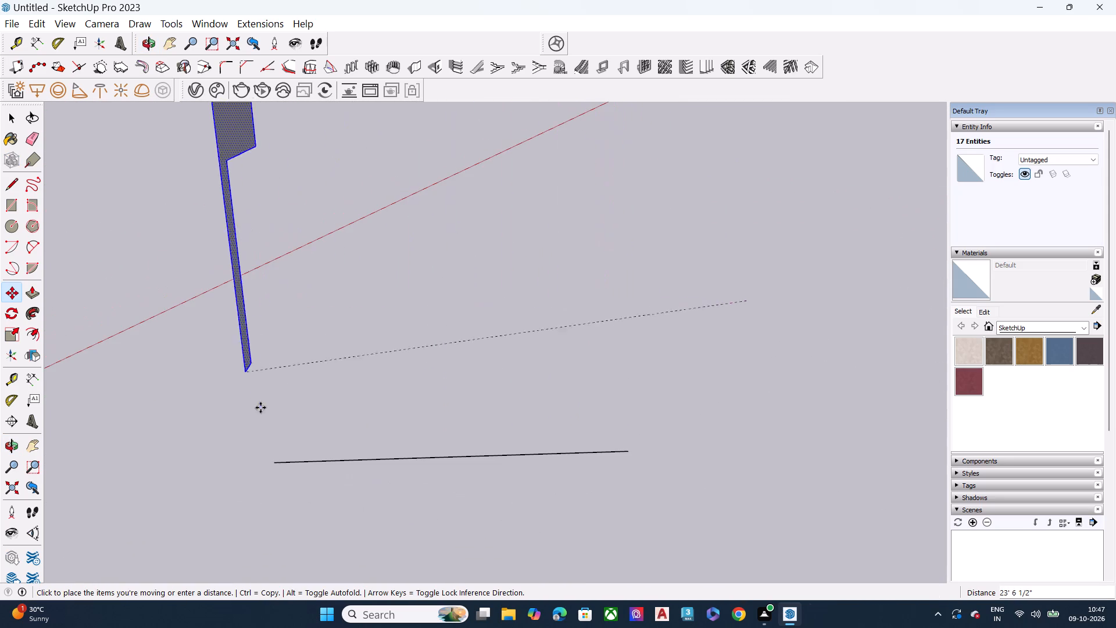
click(276, 462)
middle_drag(310, 455, 143, 468)
drag(252, 403, 441, 408)
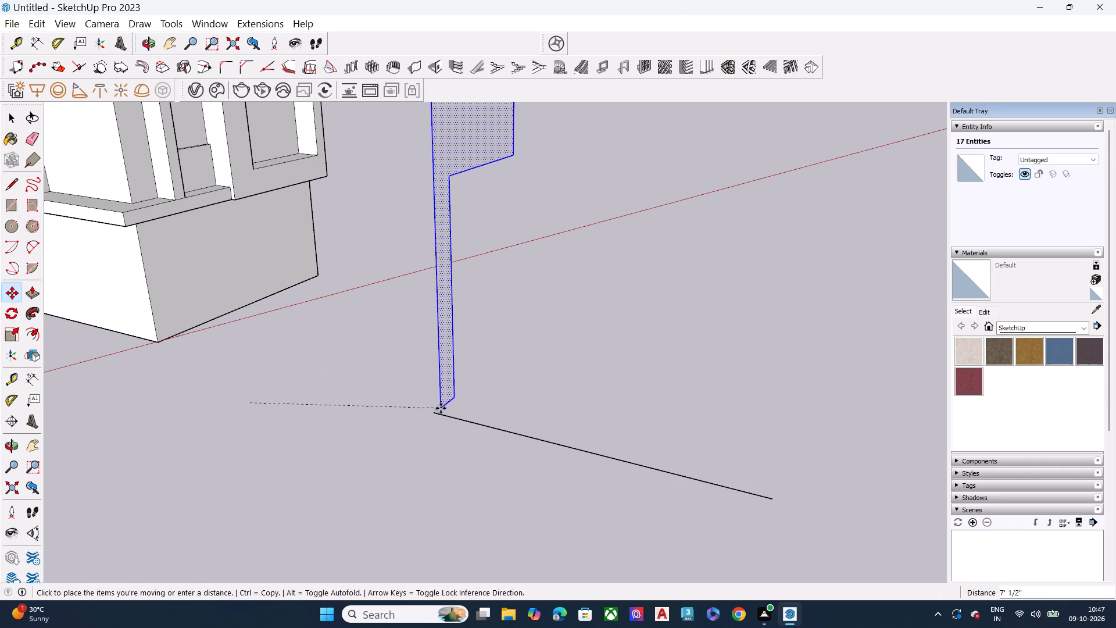
drag(441, 408, 676, 421)
scroll(361, 366, down, 3)
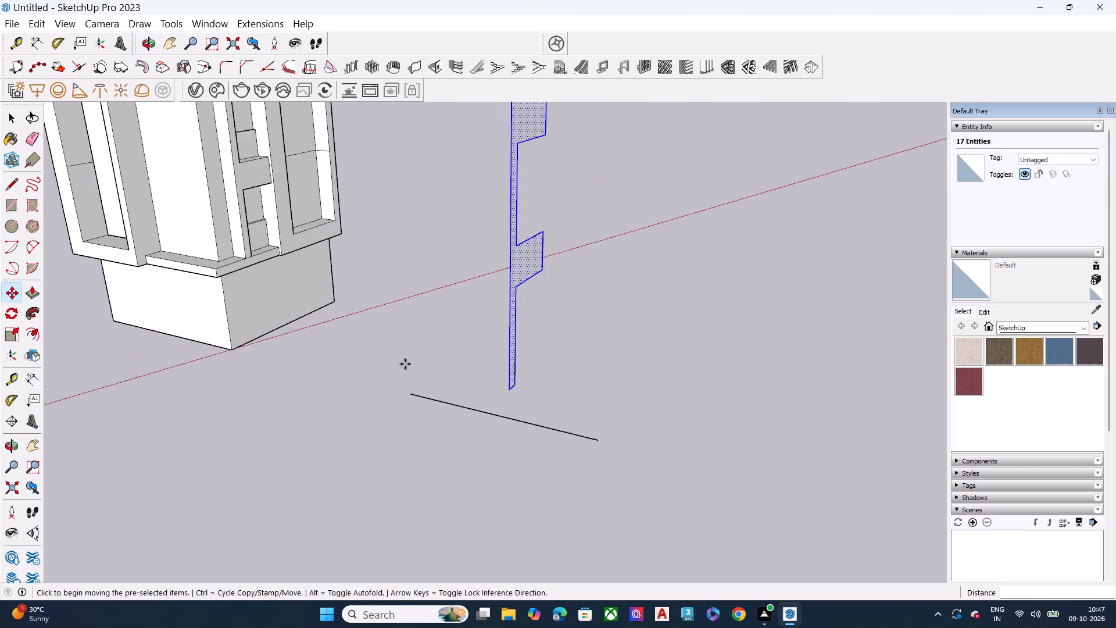
scroll(405, 364, down, 7)
click(441, 397)
click(446, 395)
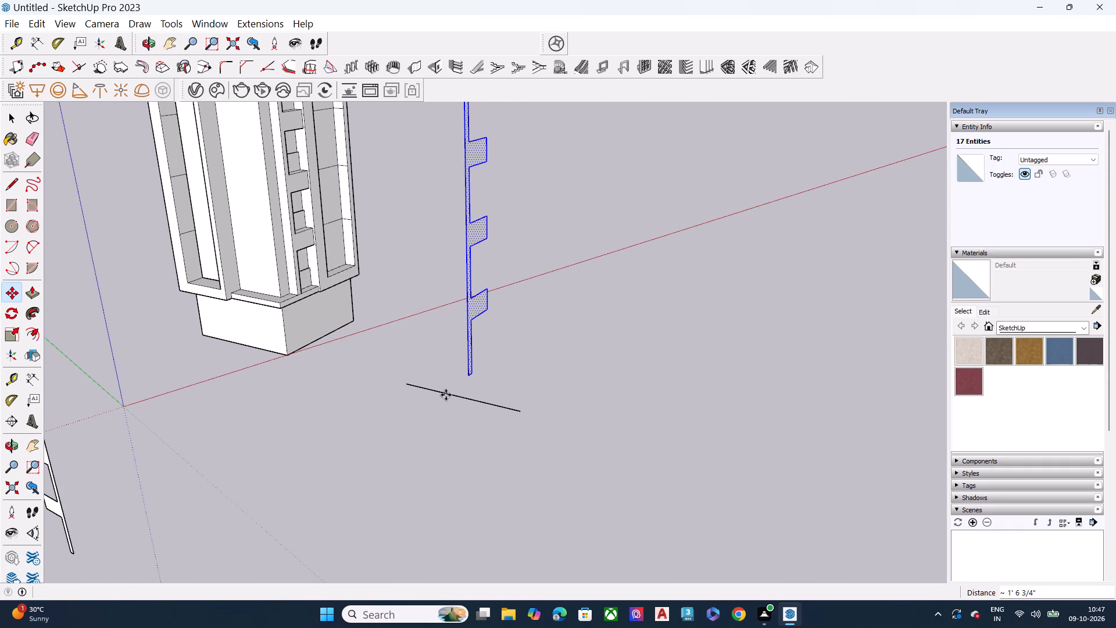
Move the loose base edge so that its near end meets the strip's bottom outer corner.
key(space)
click(454, 396)
key(m)
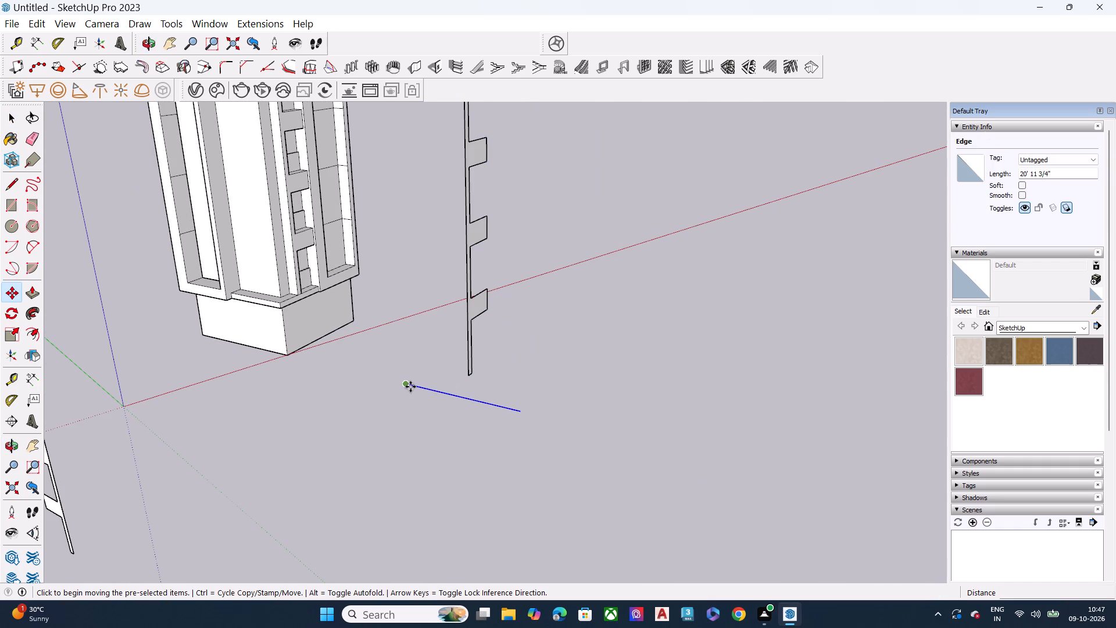
click(409, 384)
click(468, 377)
key(space)
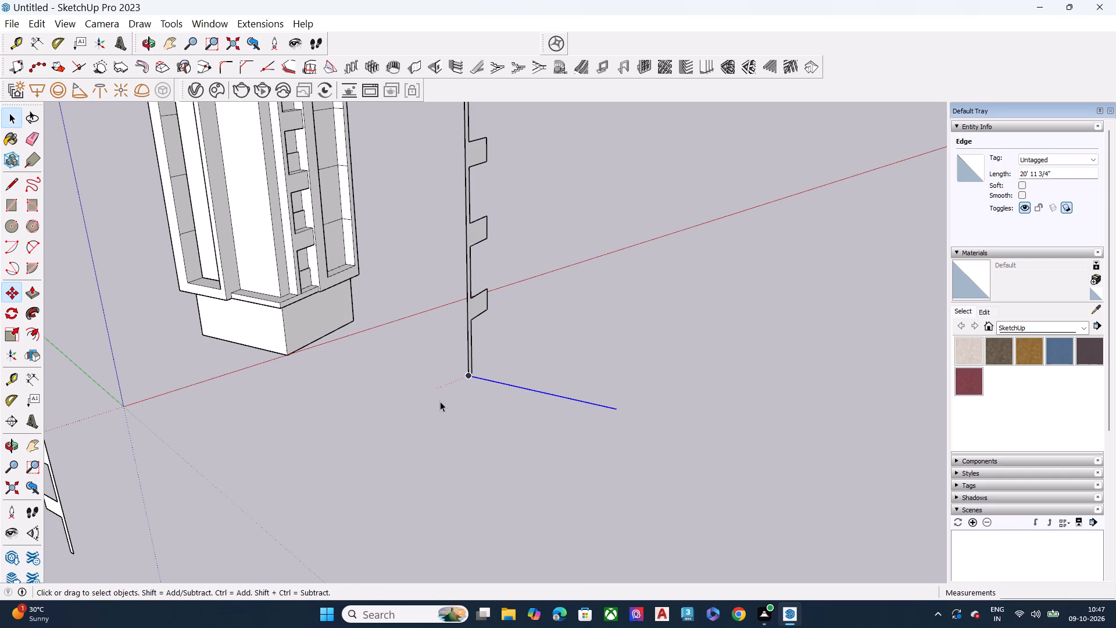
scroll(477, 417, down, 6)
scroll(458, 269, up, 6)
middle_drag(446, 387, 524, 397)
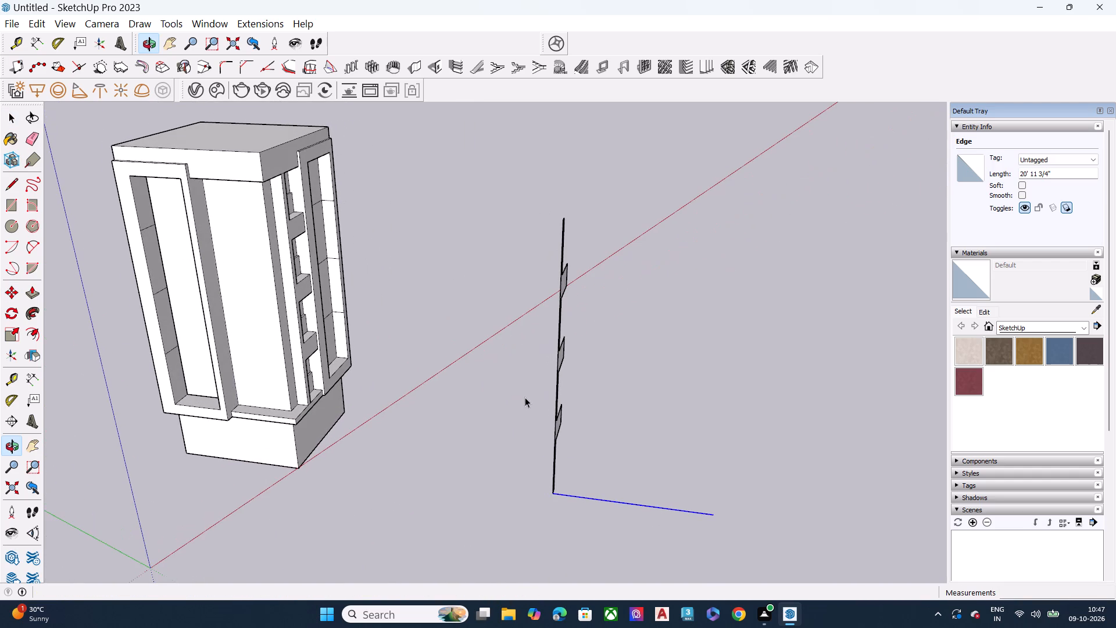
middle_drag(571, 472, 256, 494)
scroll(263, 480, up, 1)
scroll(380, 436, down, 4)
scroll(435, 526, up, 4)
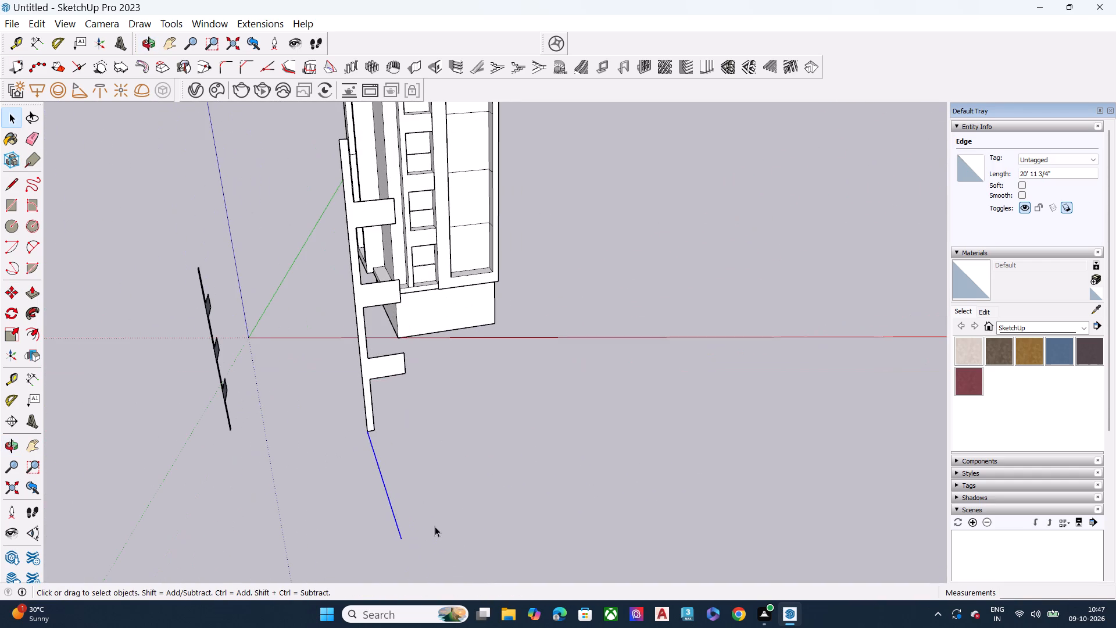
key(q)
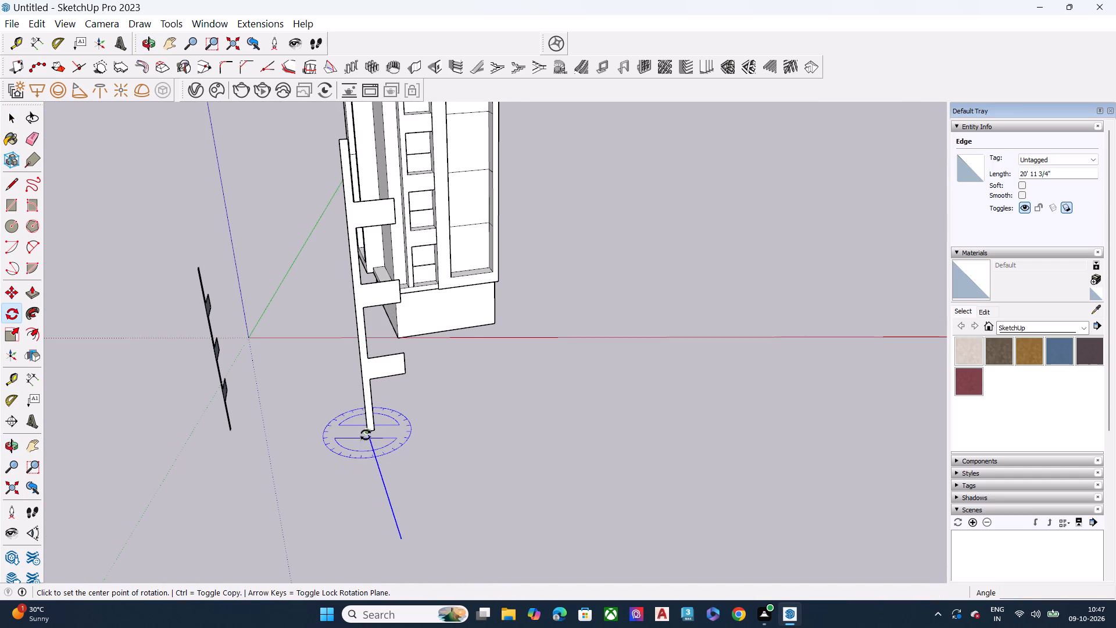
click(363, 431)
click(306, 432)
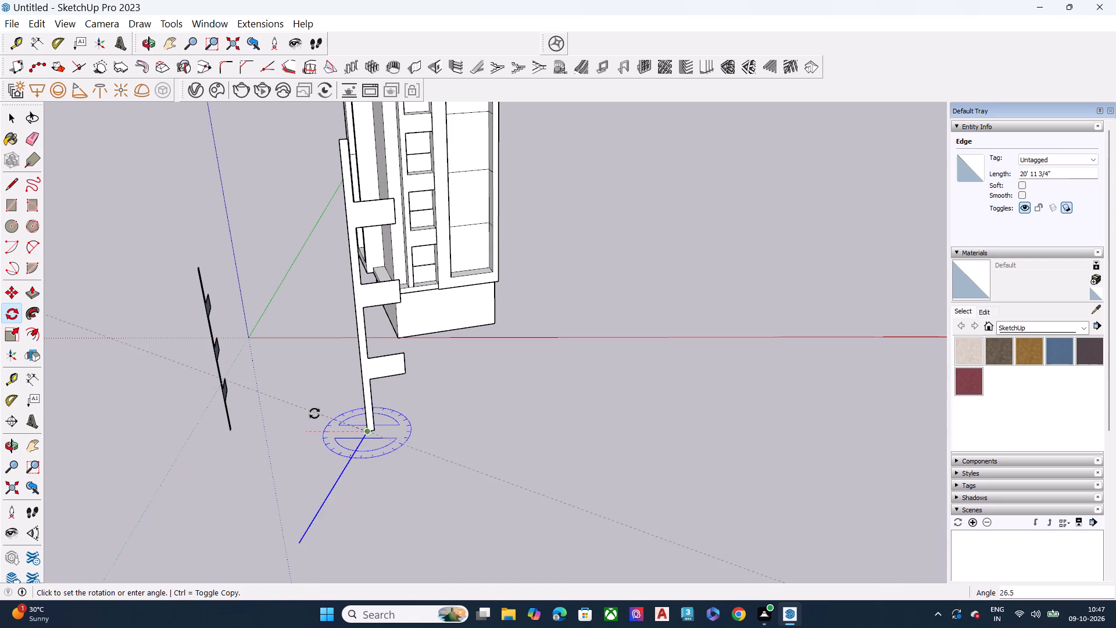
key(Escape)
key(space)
Rotate the loose strip face with its blocks 90° about the vertical axis at its bottom outer corner.
triple_click(365, 394)
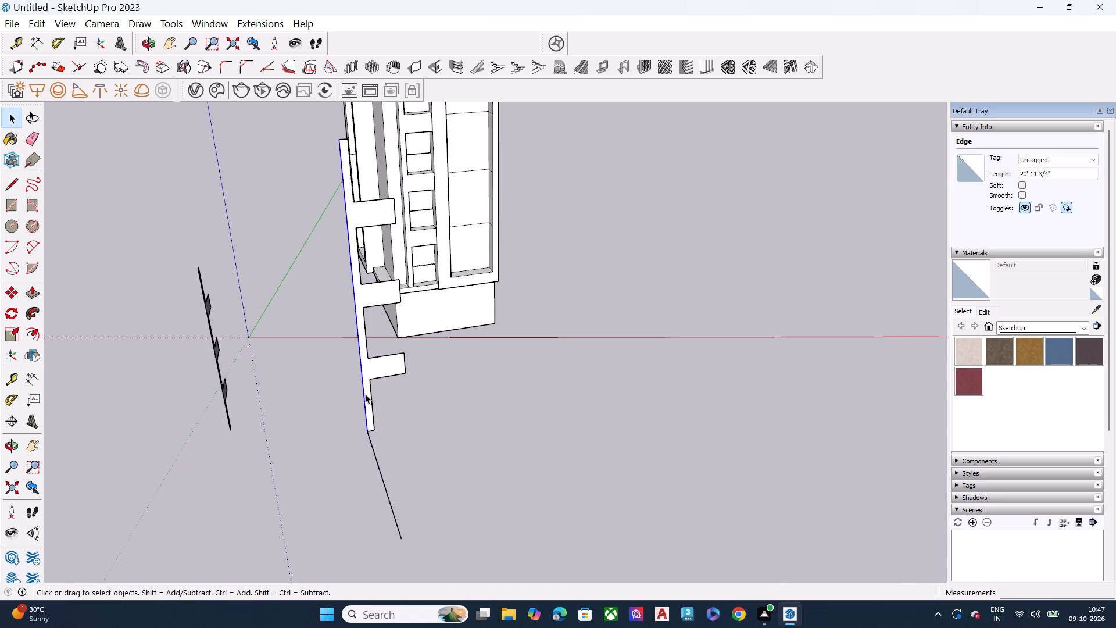
click(366, 392)
click(386, 414)
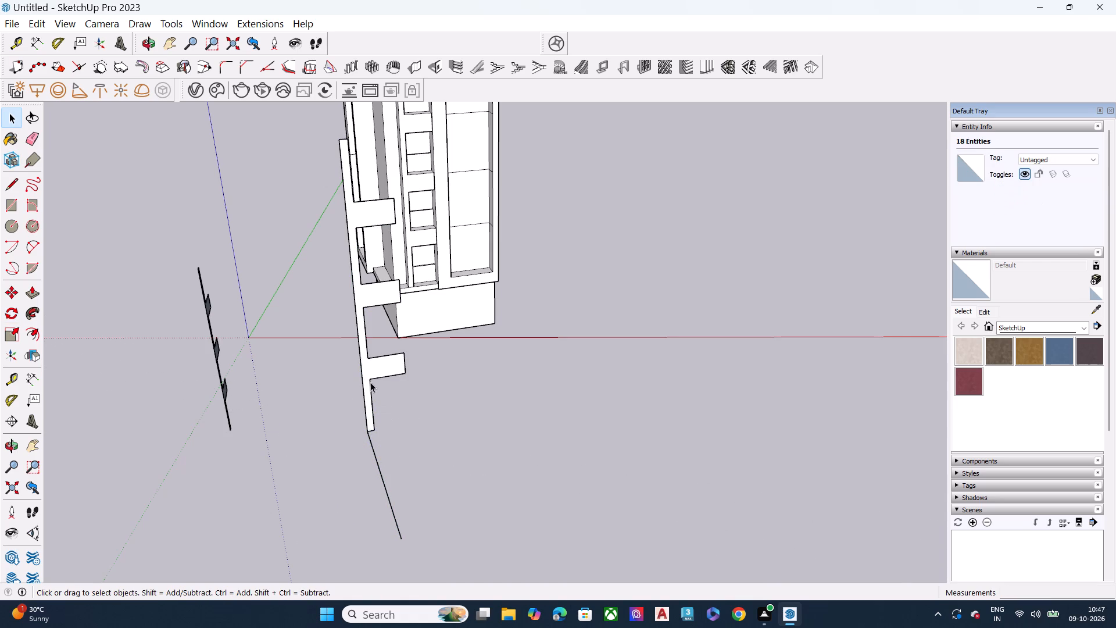
double_click(369, 369)
key(q)
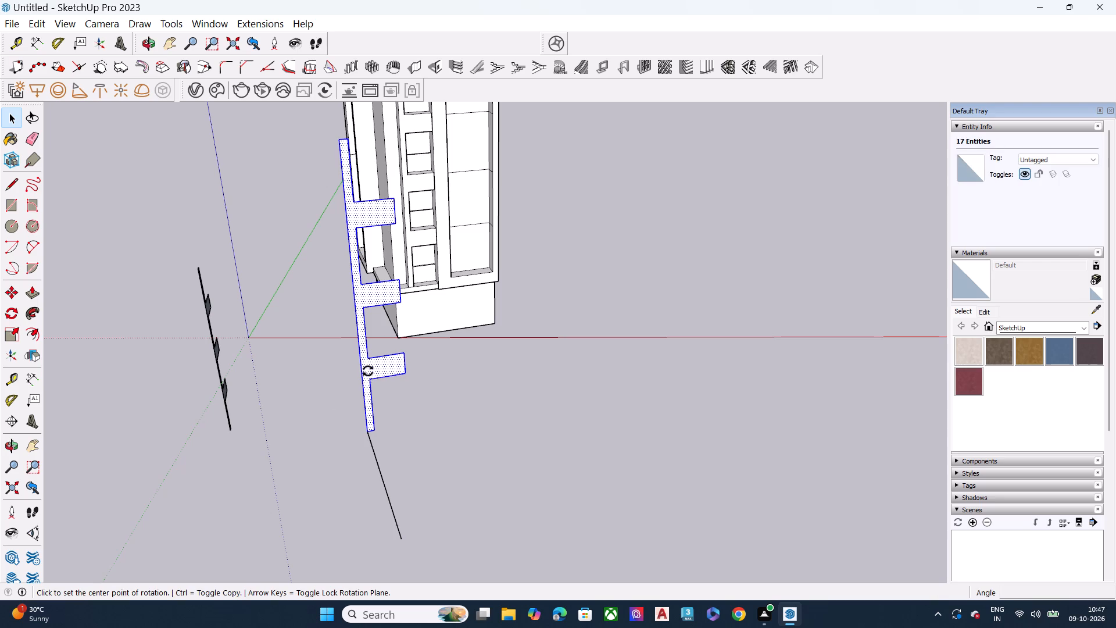
click(365, 432)
click(310, 429)
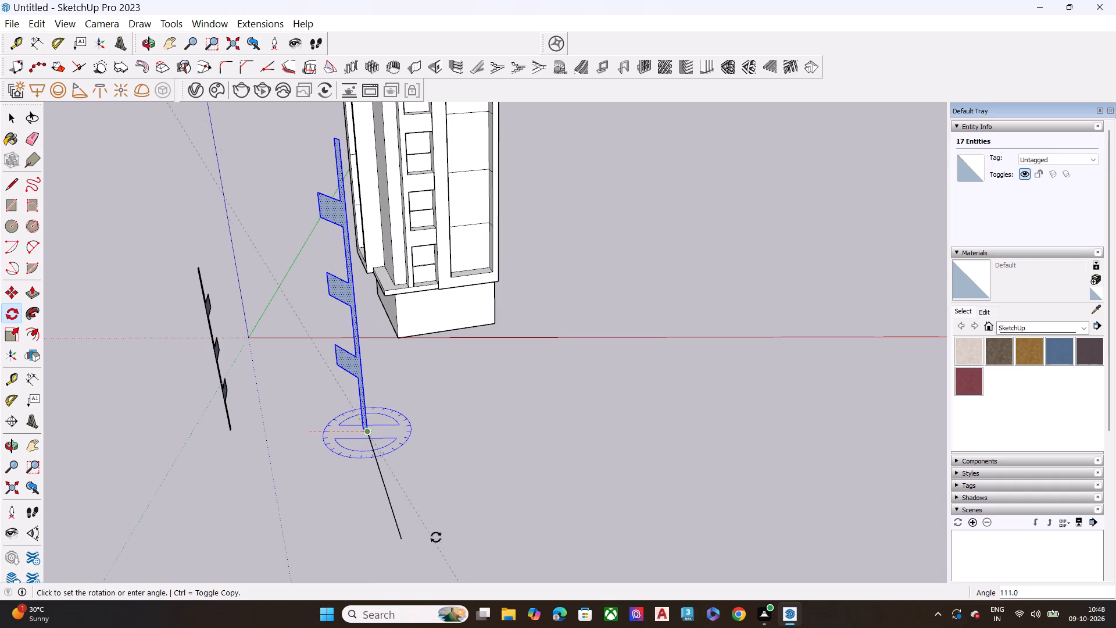
middle_drag(366, 541, 671, 540)
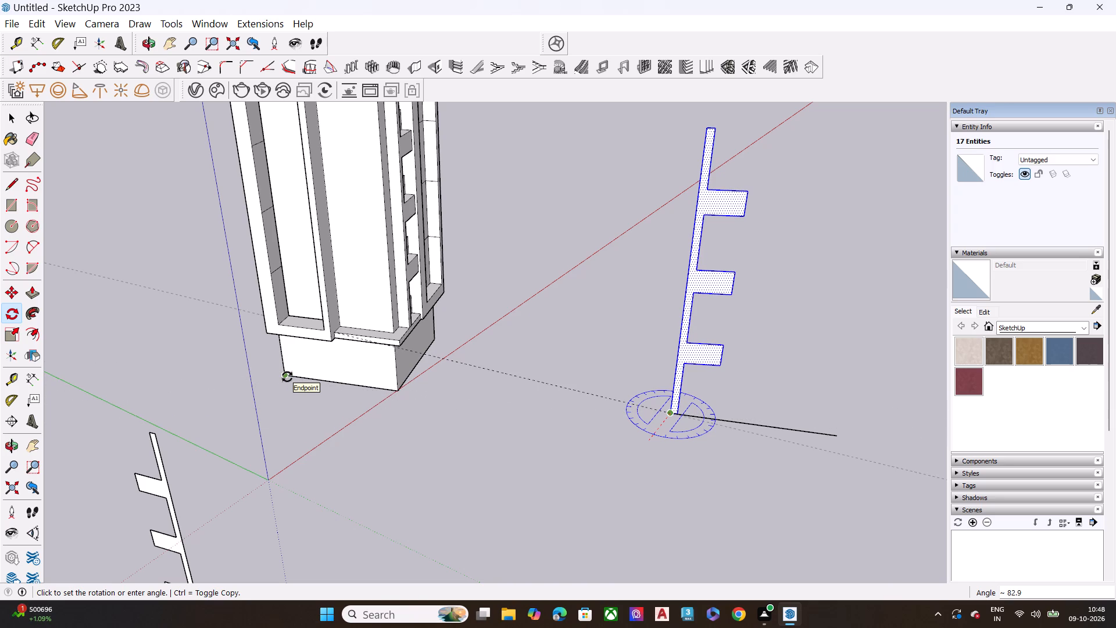
middle_drag(287, 377, 1, 414)
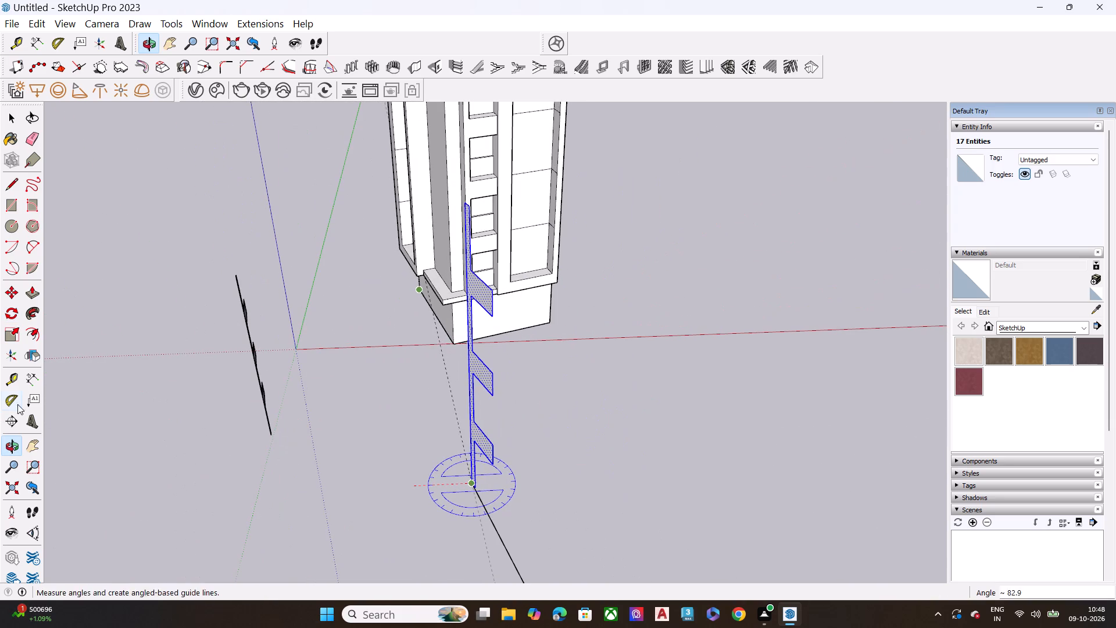
scroll(399, 327, down, 2)
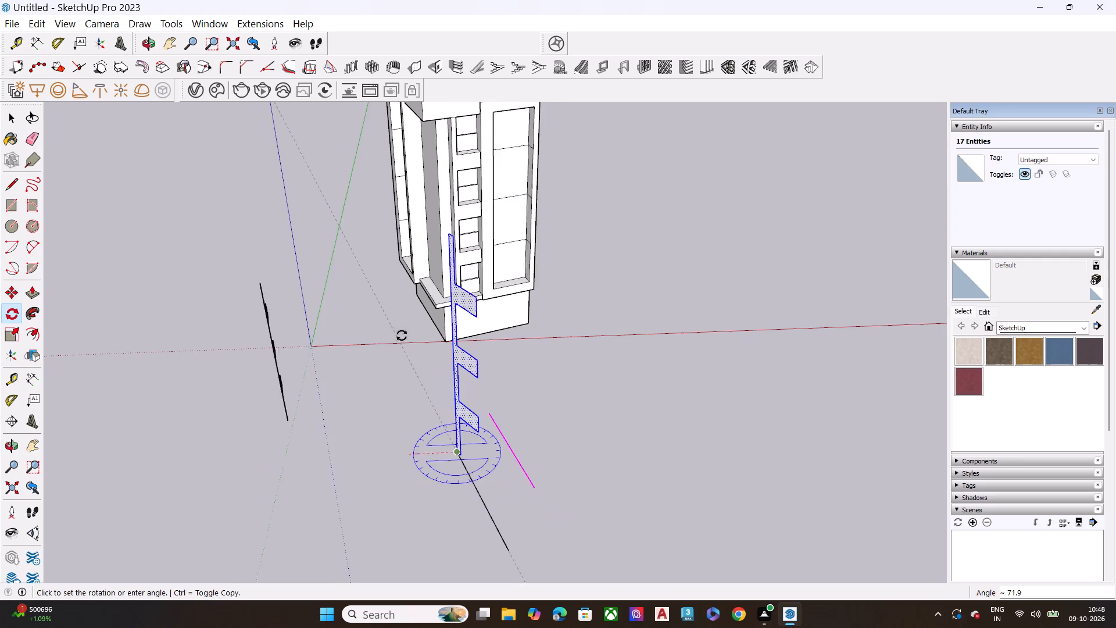
scroll(402, 336, down, 2)
middle_drag(397, 359, 433, 358)
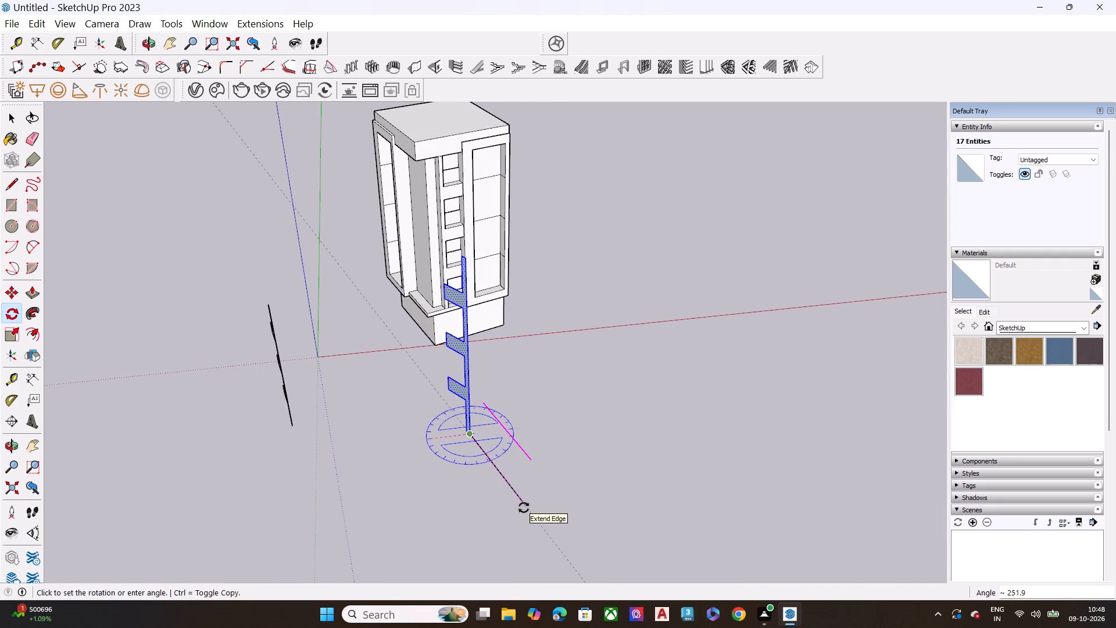
middle_drag(524, 508, 392, 461)
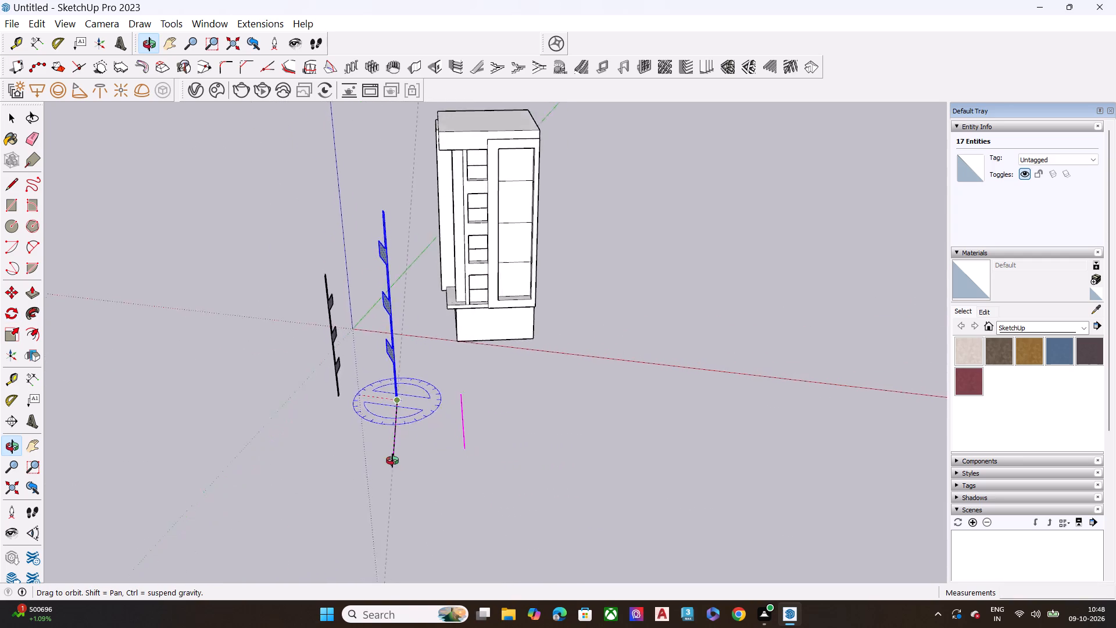
middle_drag(392, 461, 395, 440)
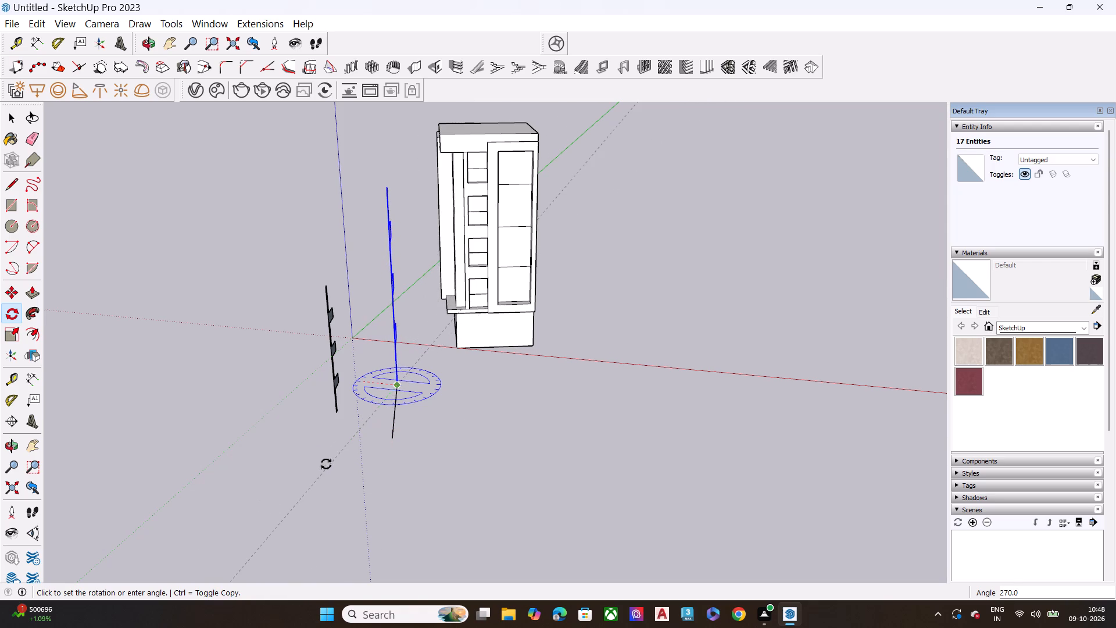
middle_drag(313, 458, 321, 431)
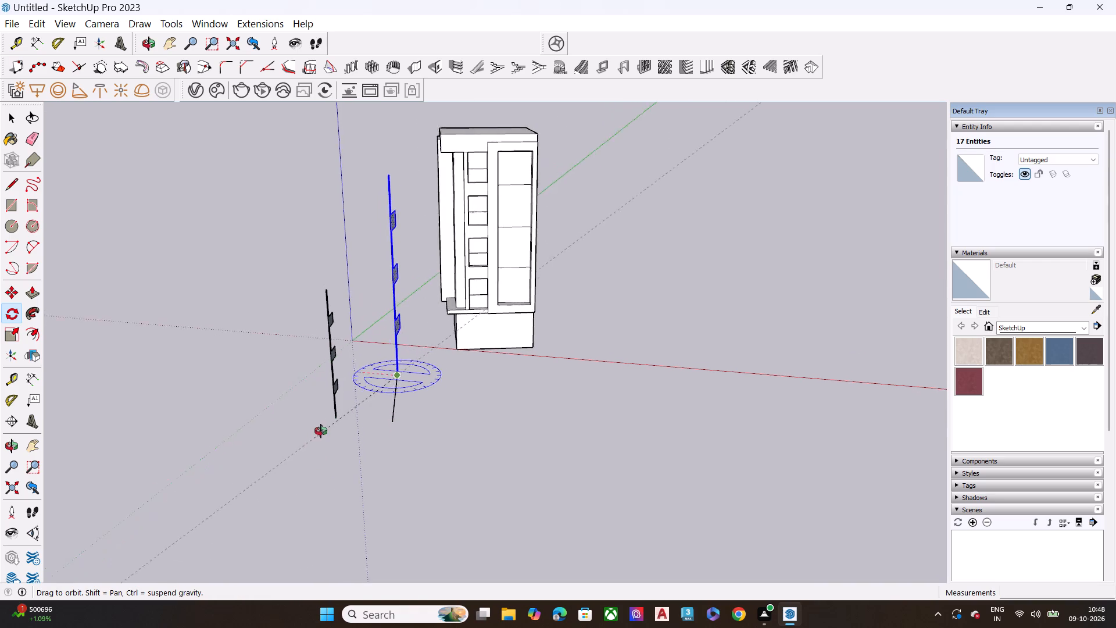
middle_drag(321, 431, 321, 361)
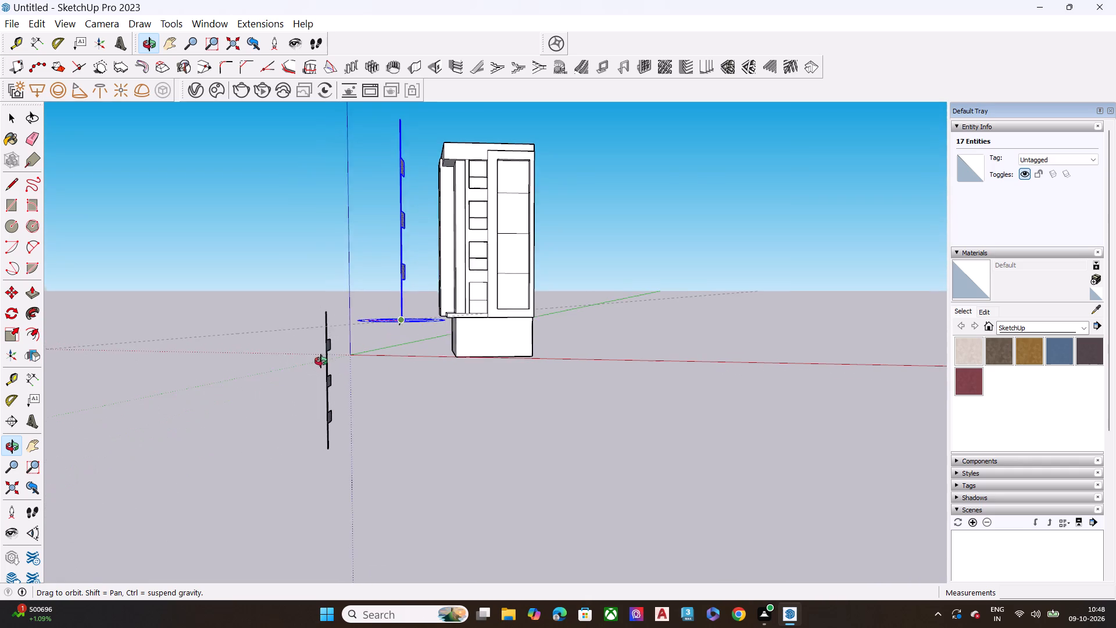
middle_drag(321, 361, 323, 367)
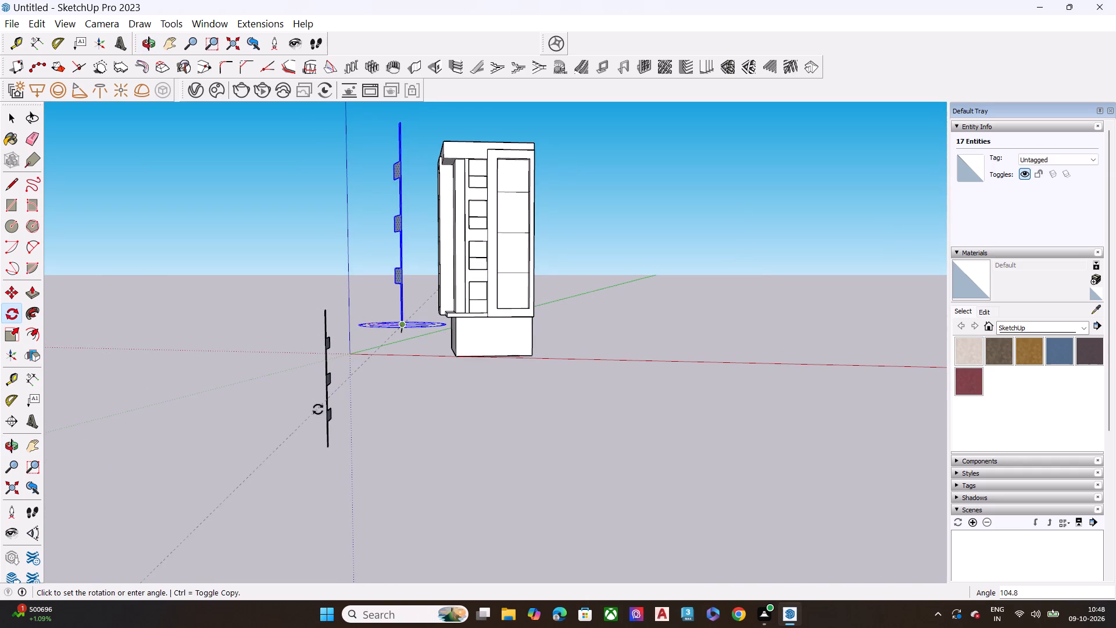
click(270, 356)
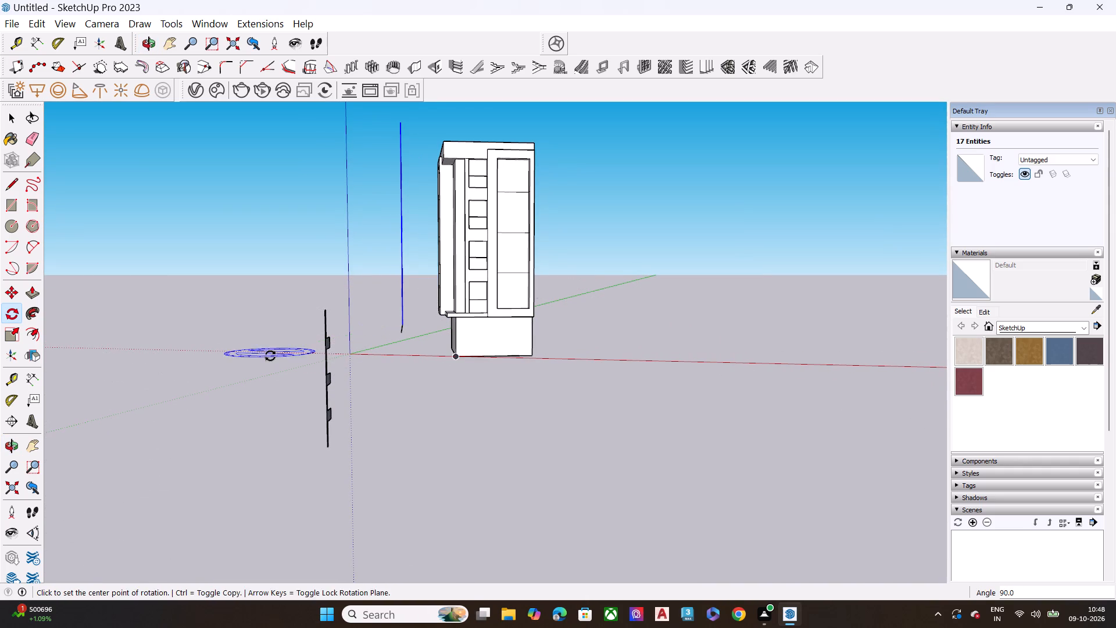
key(space)
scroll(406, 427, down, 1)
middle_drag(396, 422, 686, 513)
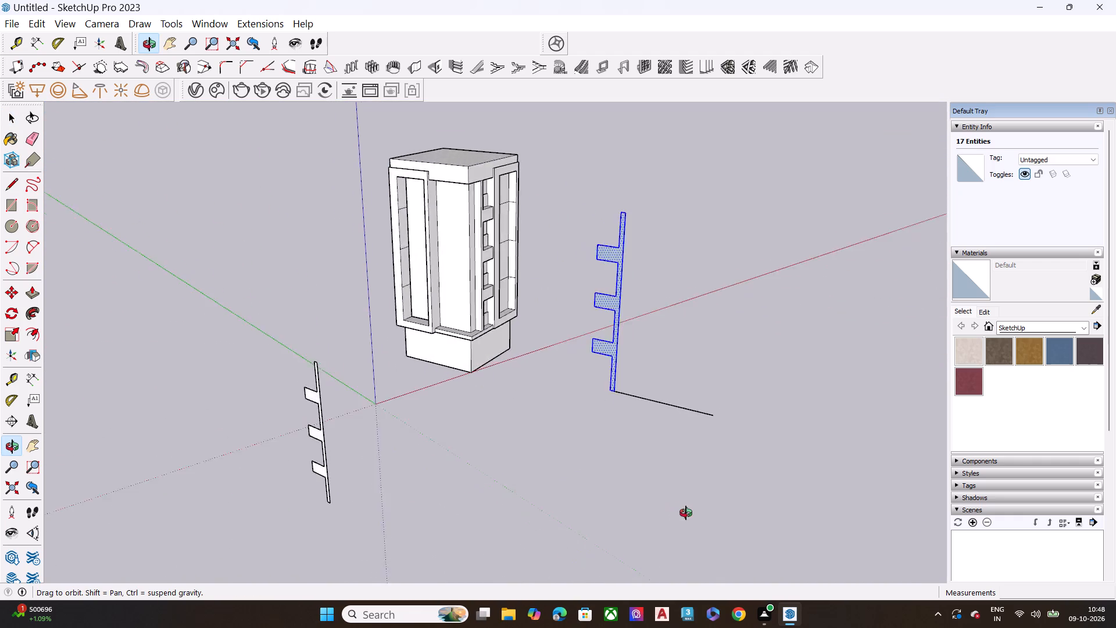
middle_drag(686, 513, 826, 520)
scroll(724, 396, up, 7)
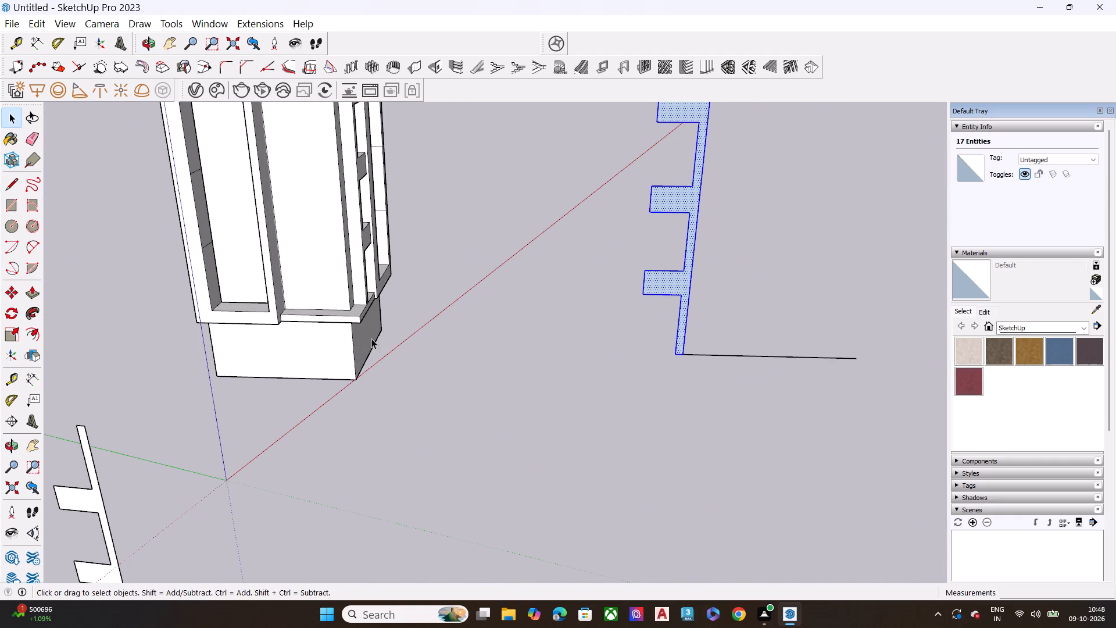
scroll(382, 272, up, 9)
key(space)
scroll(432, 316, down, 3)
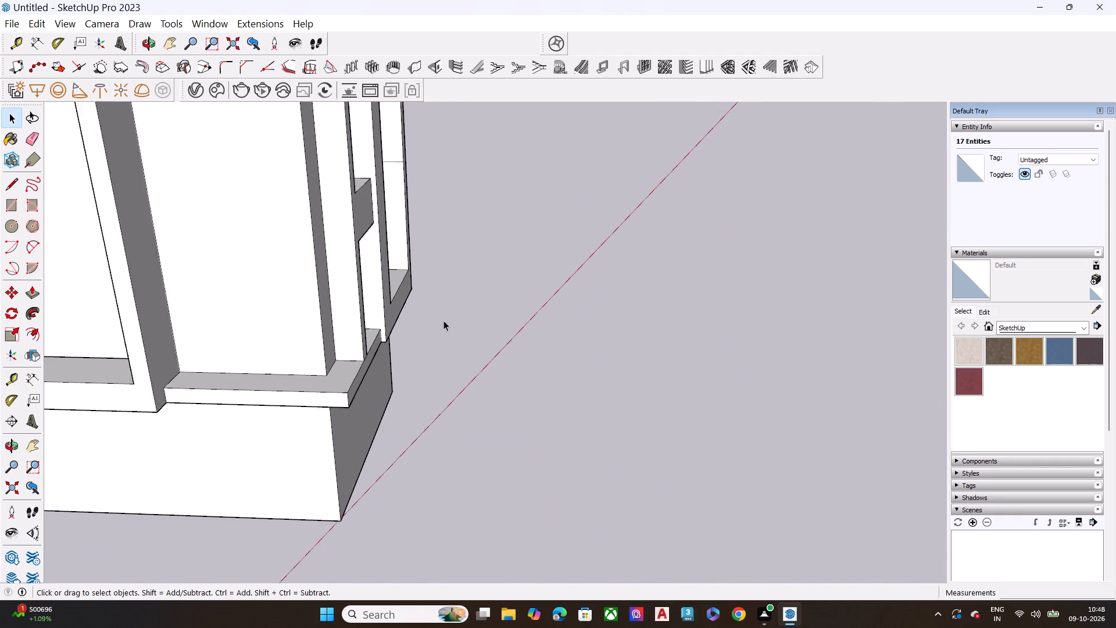
Move the strip face with its blocks by its top corner onto the lower edge midpoint of the tower's top block, about 48' 5" away.
scroll(443, 320, down, 3)
middle_drag(555, 381, 498, 381)
scroll(368, 325, down, 5)
scroll(387, 334, up, 1)
scroll(408, 337, down, 3)
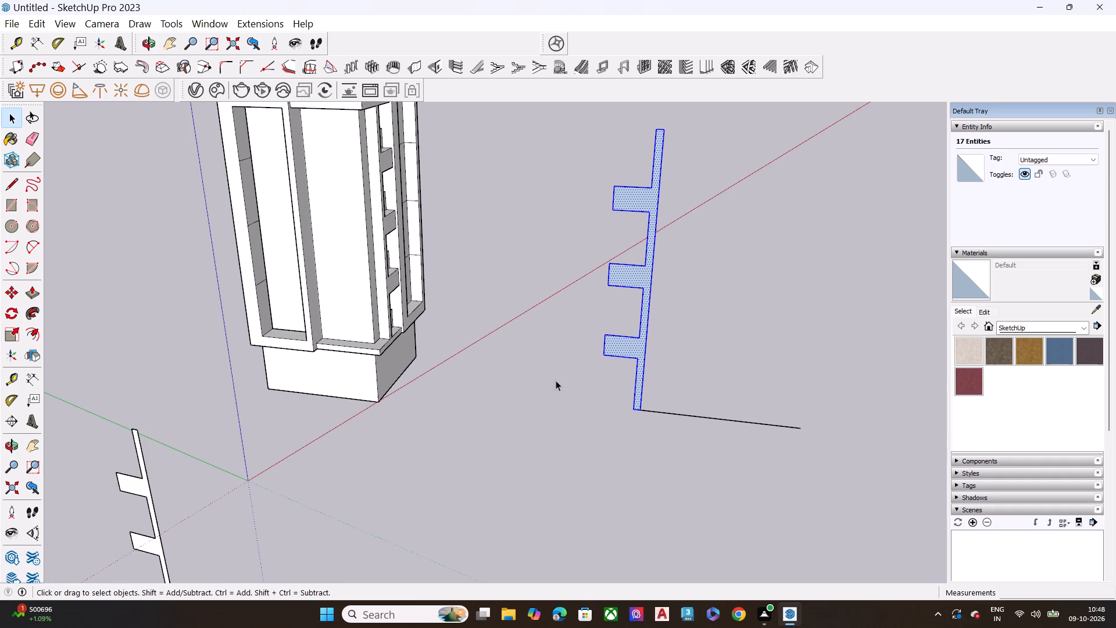
key(m)
scroll(599, 392, down, 6)
middle_drag(484, 256, 560, 259)
scroll(662, 228, up, 7)
click(642, 252)
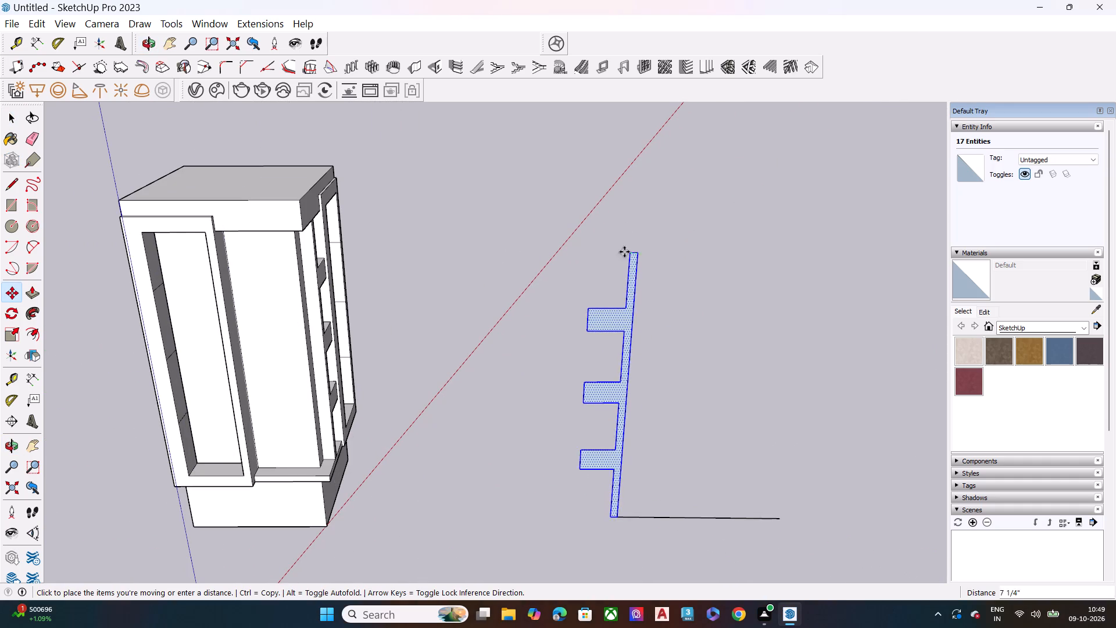
click(256, 230)
Examine how the strip face and its blocks sit in the recess of the tower's adjoining side.
middle_drag(299, 286, 0, 191)
scroll(231, 359, up, 3)
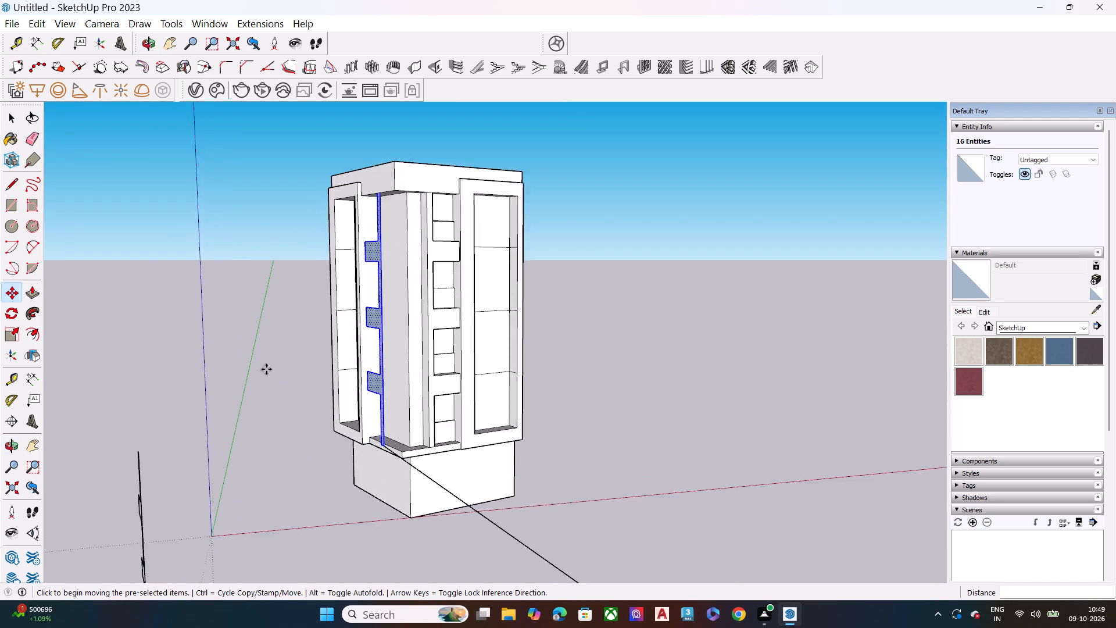
scroll(266, 369, up, 2)
middle_drag(414, 377, 317, 398)
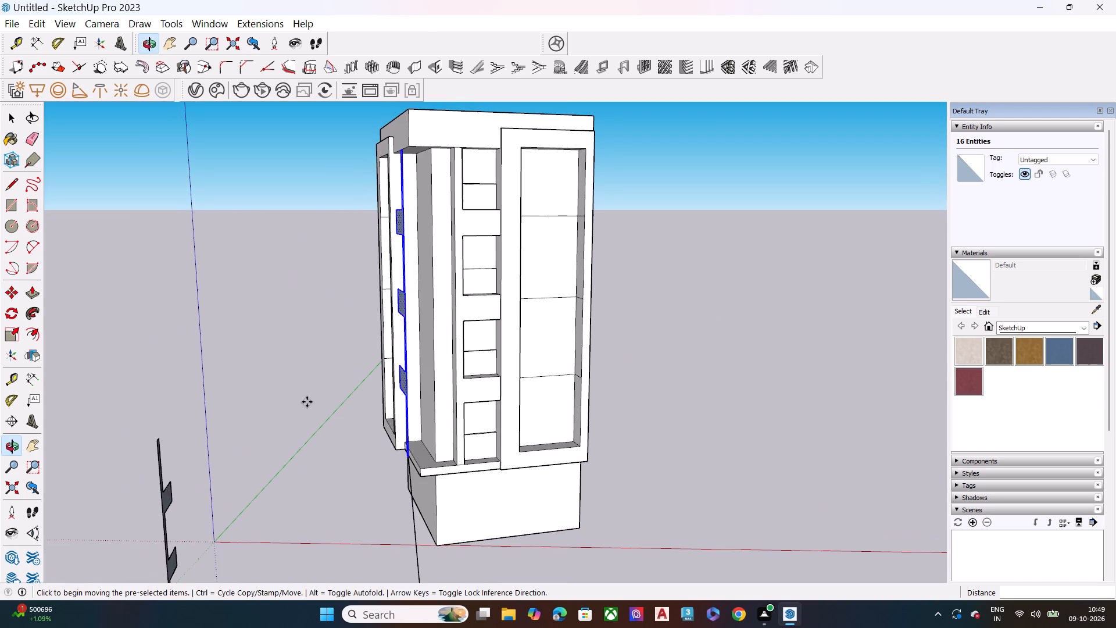
middle_drag(334, 394, 360, 432)
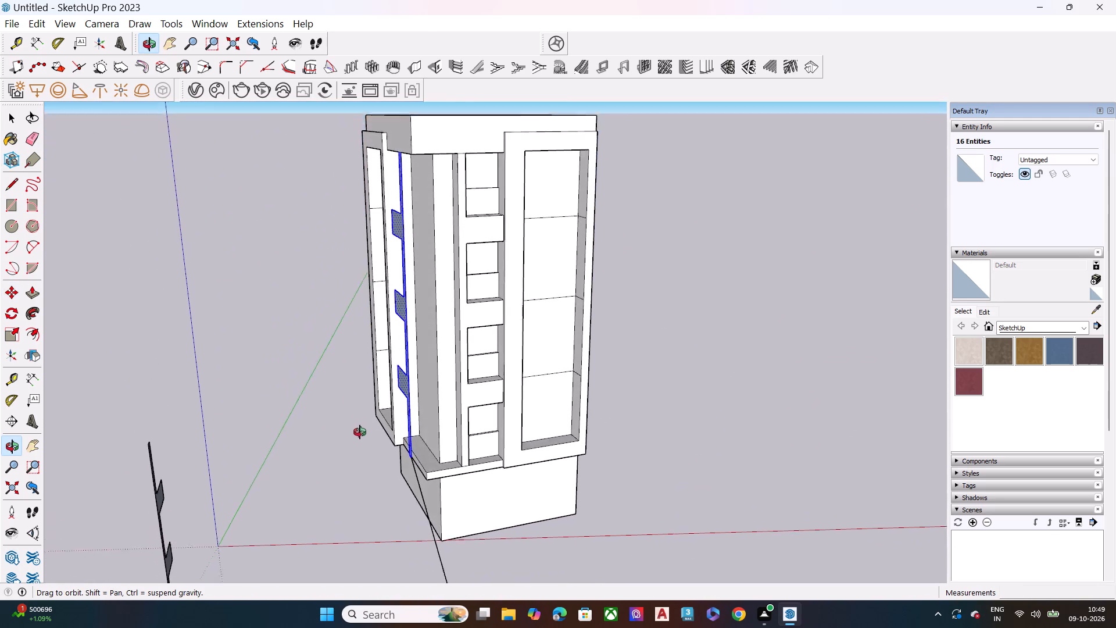
middle_drag(360, 432, 331, 419)
scroll(375, 297, up, 9)
scroll(321, 349, down, 9)
middle_drag(392, 372, 356, 355)
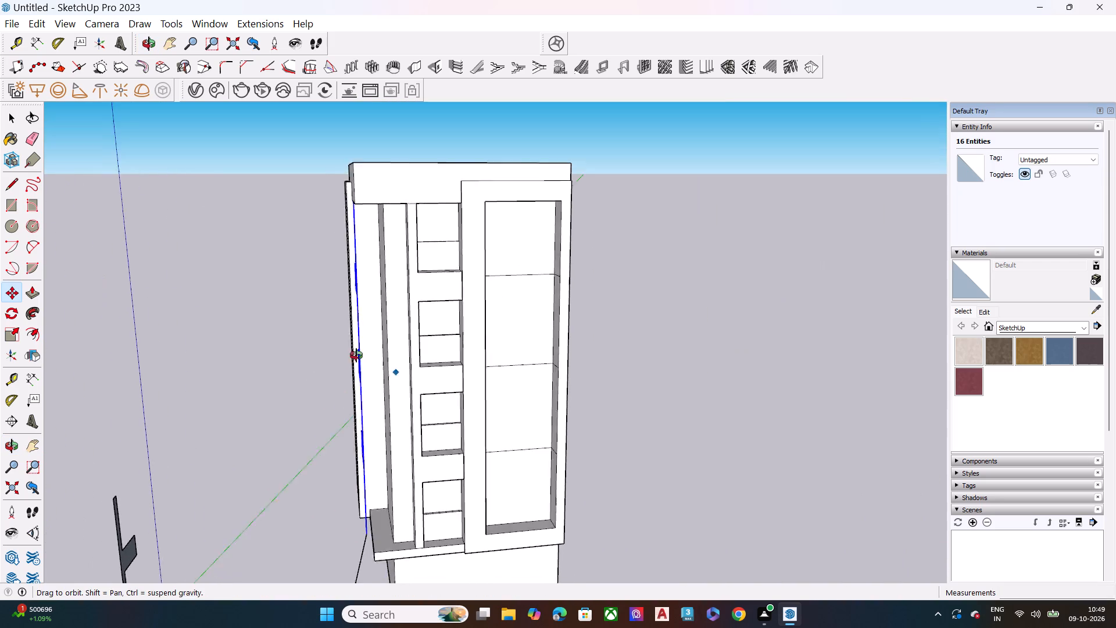
middle_drag(356, 355, 335, 344)
scroll(360, 162, up, 2)
scroll(360, 151, down, 1)
scroll(360, 147, up, 8)
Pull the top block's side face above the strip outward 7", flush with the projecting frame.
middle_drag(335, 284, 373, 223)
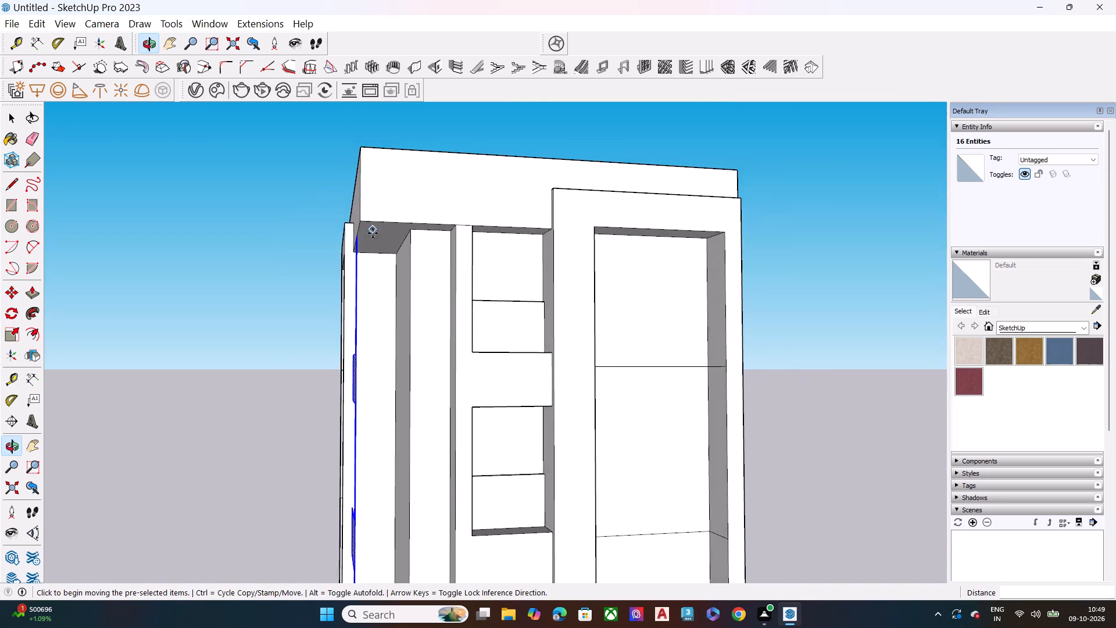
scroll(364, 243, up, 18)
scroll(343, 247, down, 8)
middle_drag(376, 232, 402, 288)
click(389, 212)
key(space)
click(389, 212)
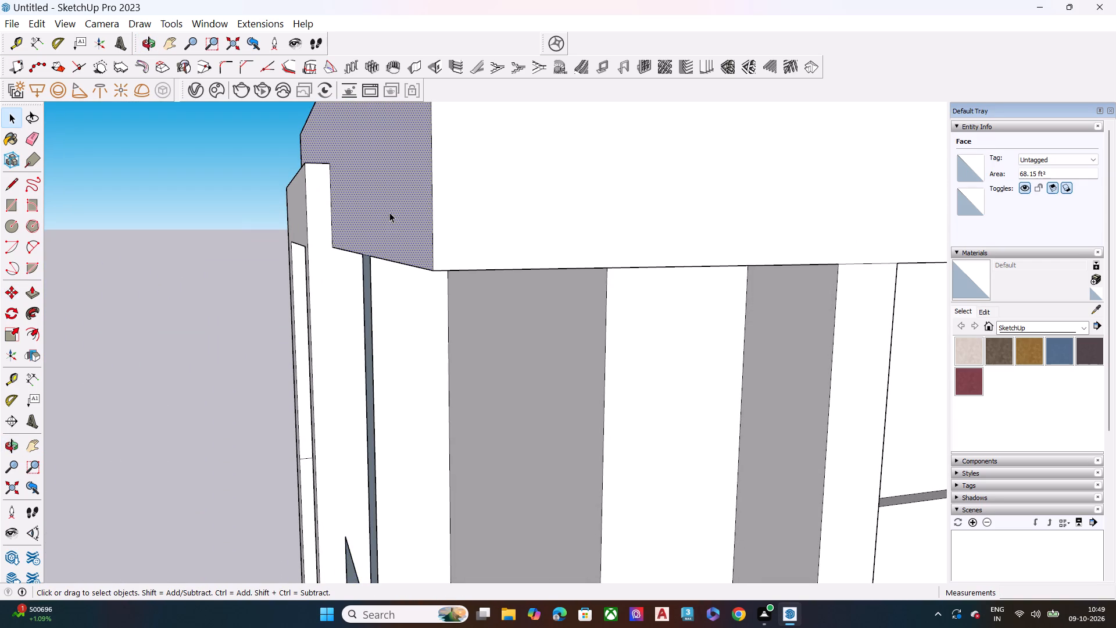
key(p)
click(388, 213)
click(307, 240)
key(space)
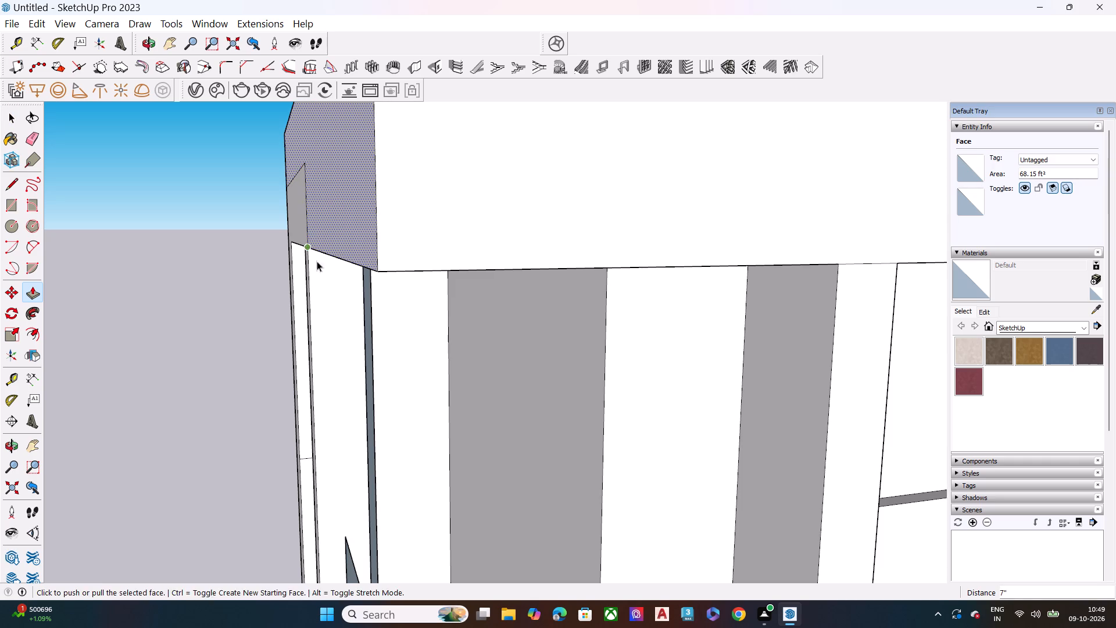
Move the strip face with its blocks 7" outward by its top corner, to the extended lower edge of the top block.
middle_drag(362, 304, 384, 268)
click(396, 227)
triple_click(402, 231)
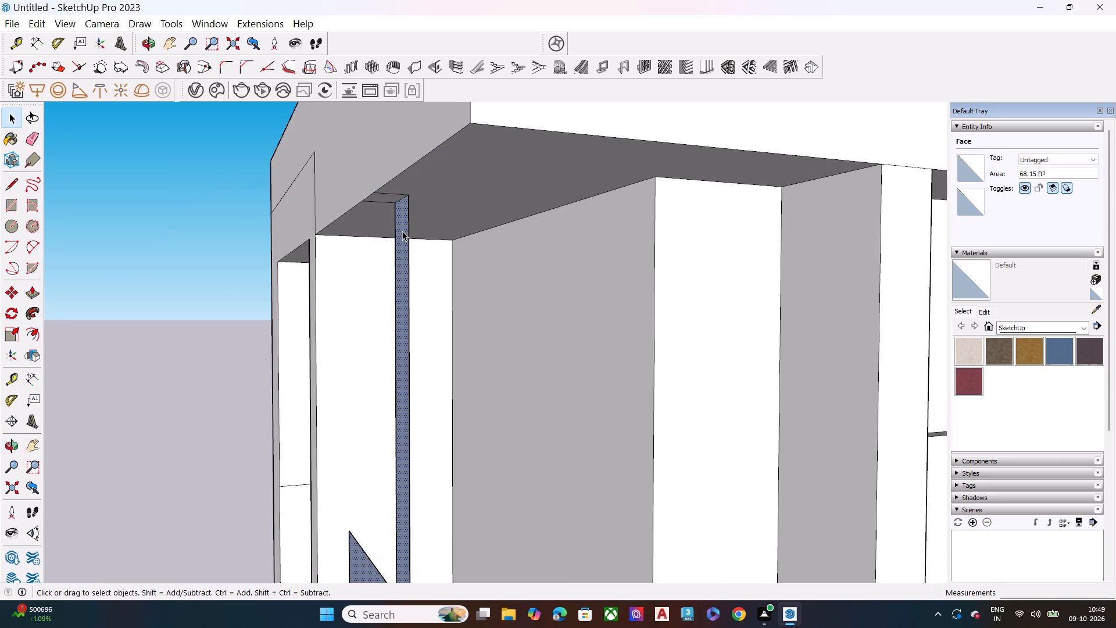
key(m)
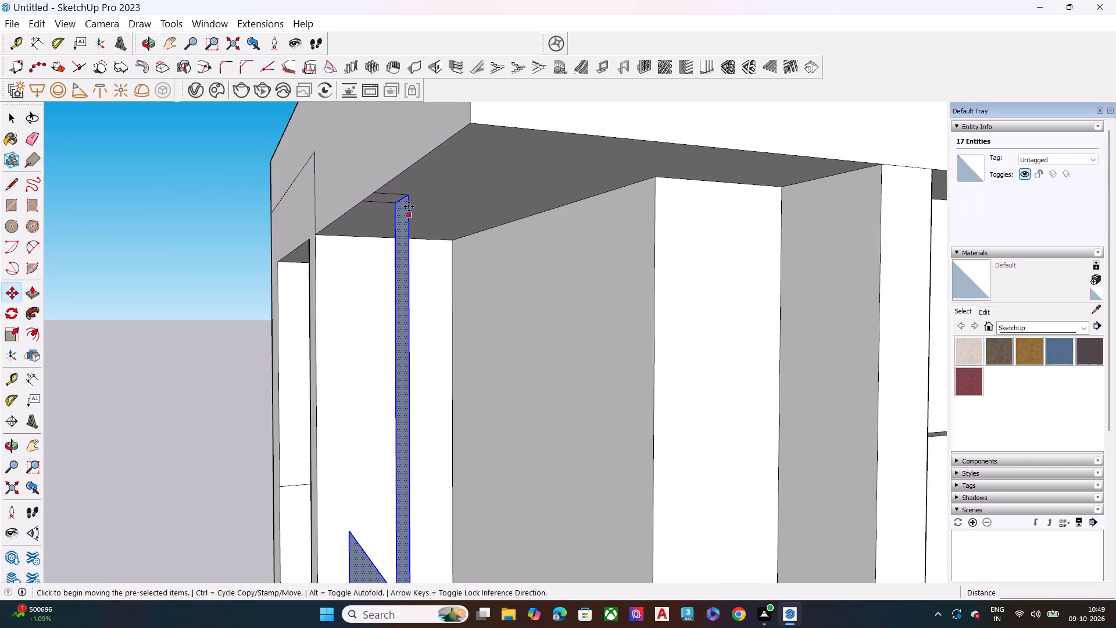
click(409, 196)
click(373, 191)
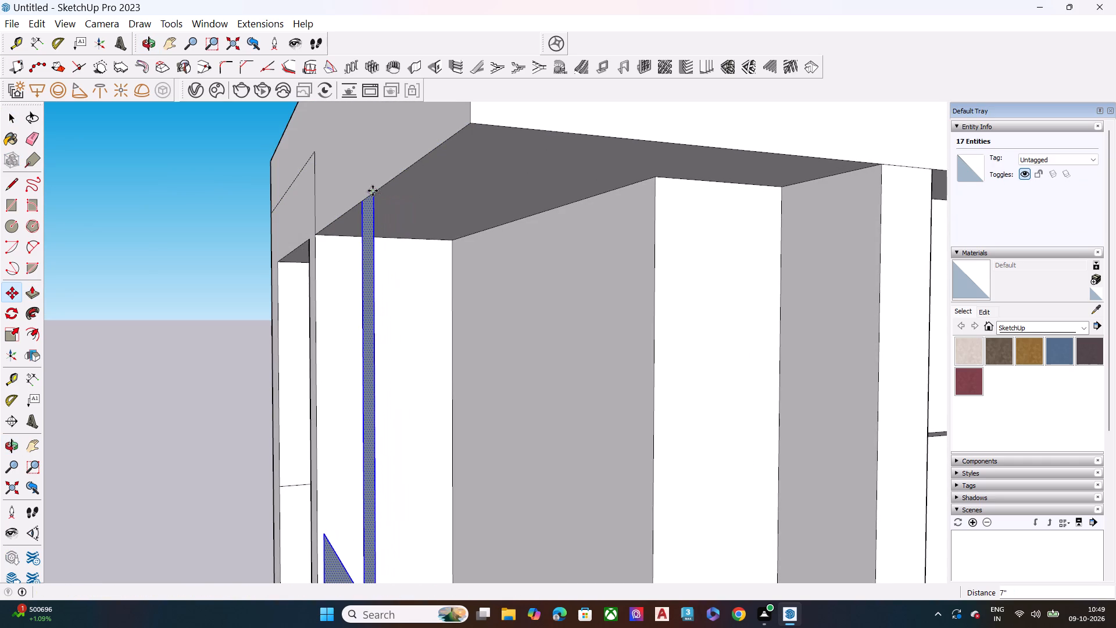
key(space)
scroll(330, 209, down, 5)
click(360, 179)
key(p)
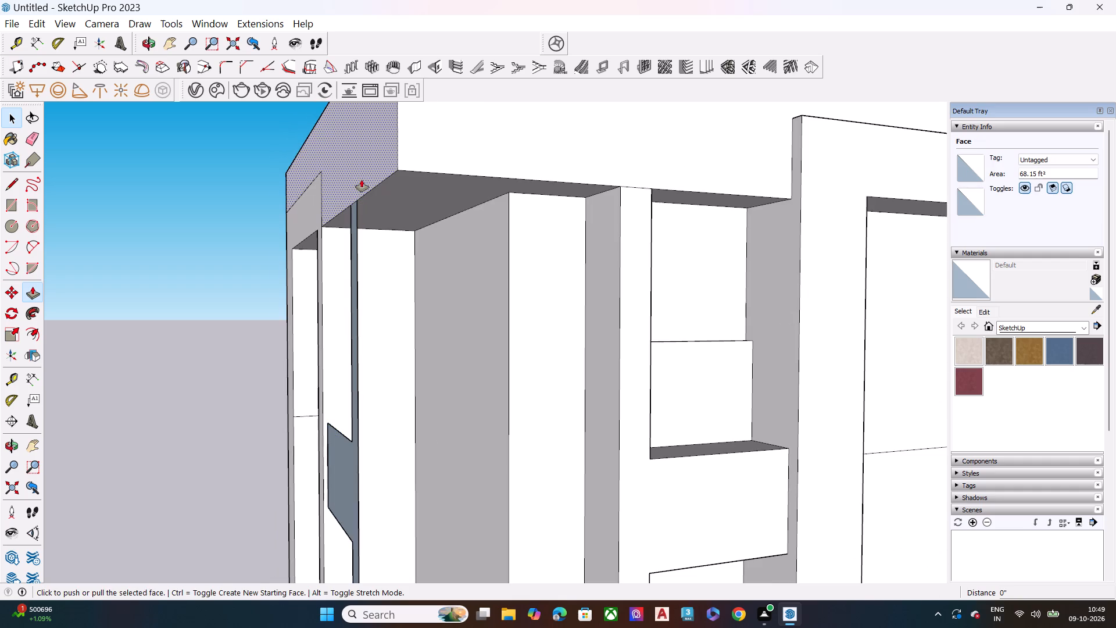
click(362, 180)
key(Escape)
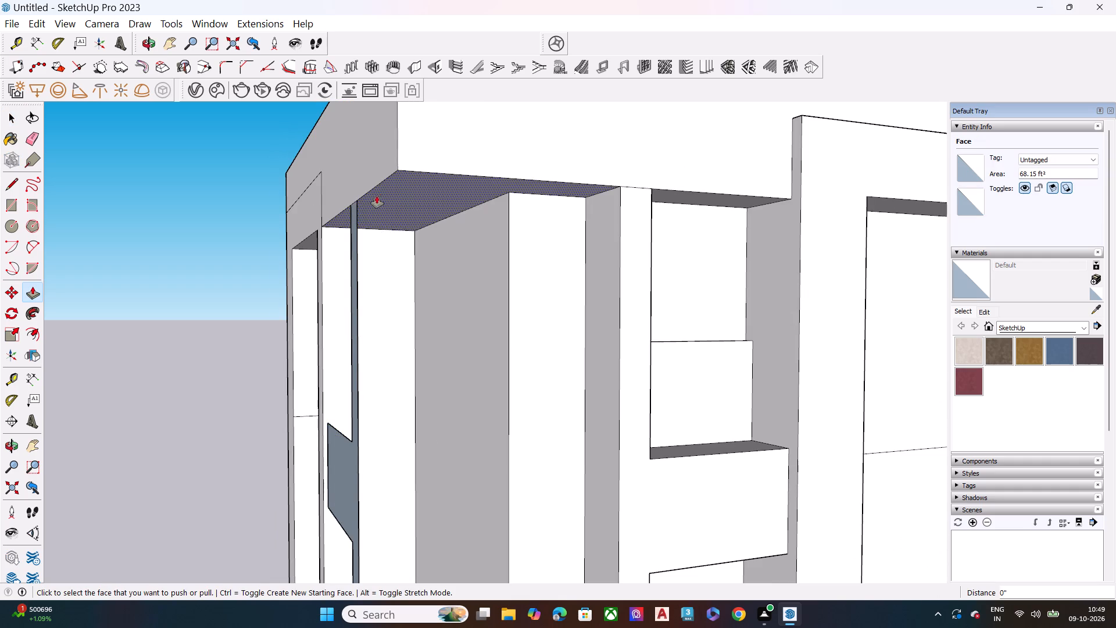
Examine the junction between the strip's top end and the underside of the extended top block.
middle_drag(352, 230, 325, 179)
scroll(335, 190, up, 9)
middle_drag(355, 217, 396, 252)
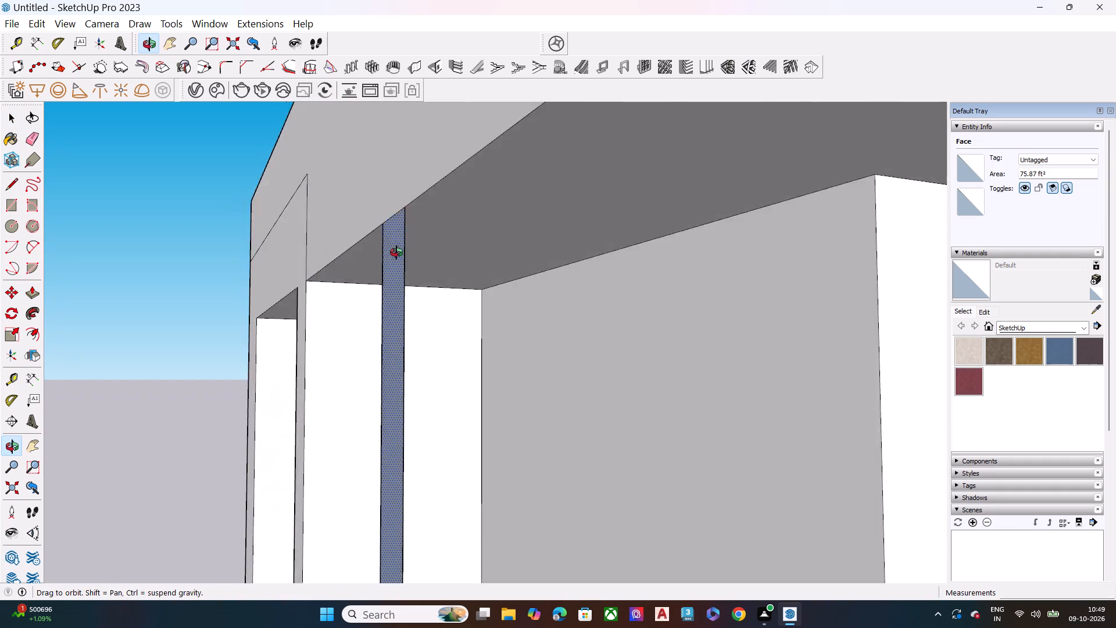
middle_drag(396, 252, 415, 273)
key(space)
middle_drag(429, 309, 225, 329)
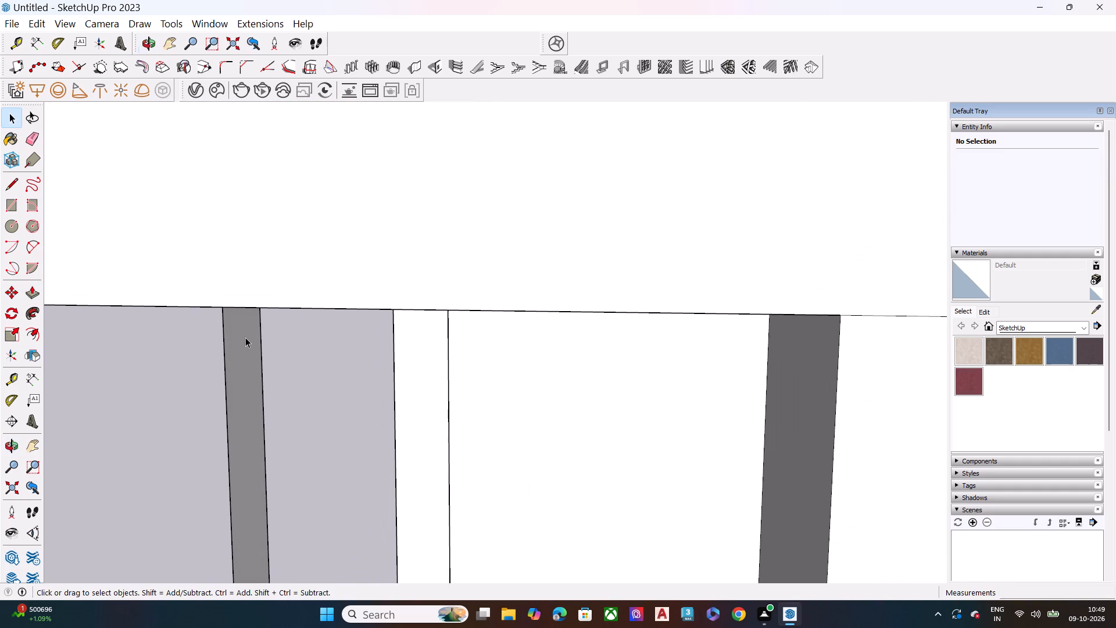
click(245, 337)
middle_drag(225, 338, 528, 319)
middle_drag(528, 319, 385, 309)
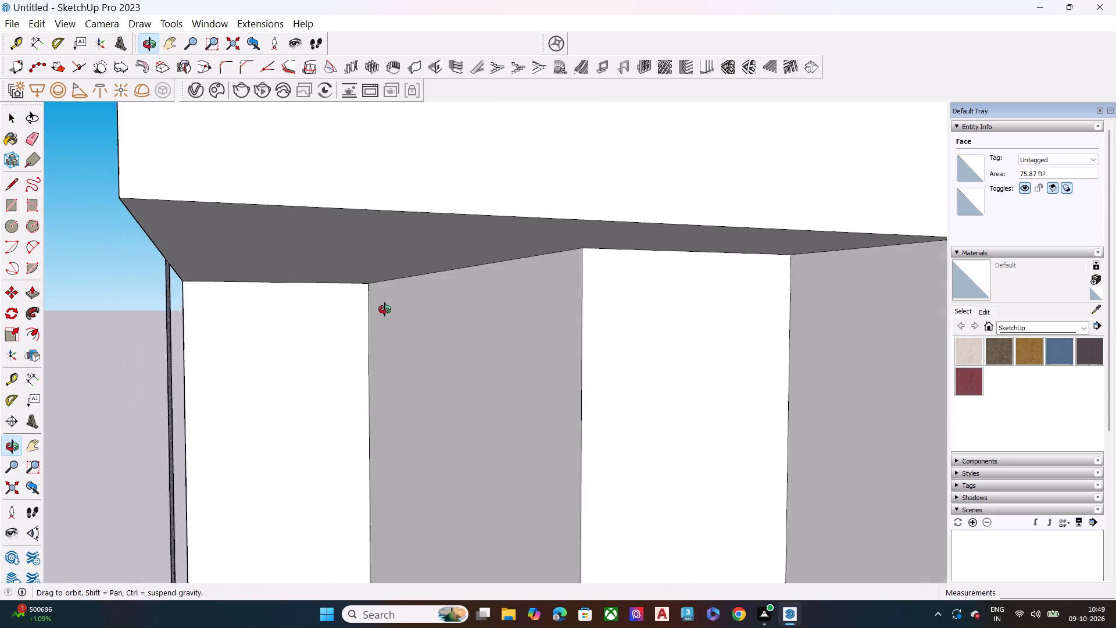
middle_drag(385, 309, 379, 297)
scroll(384, 297, down, 4)
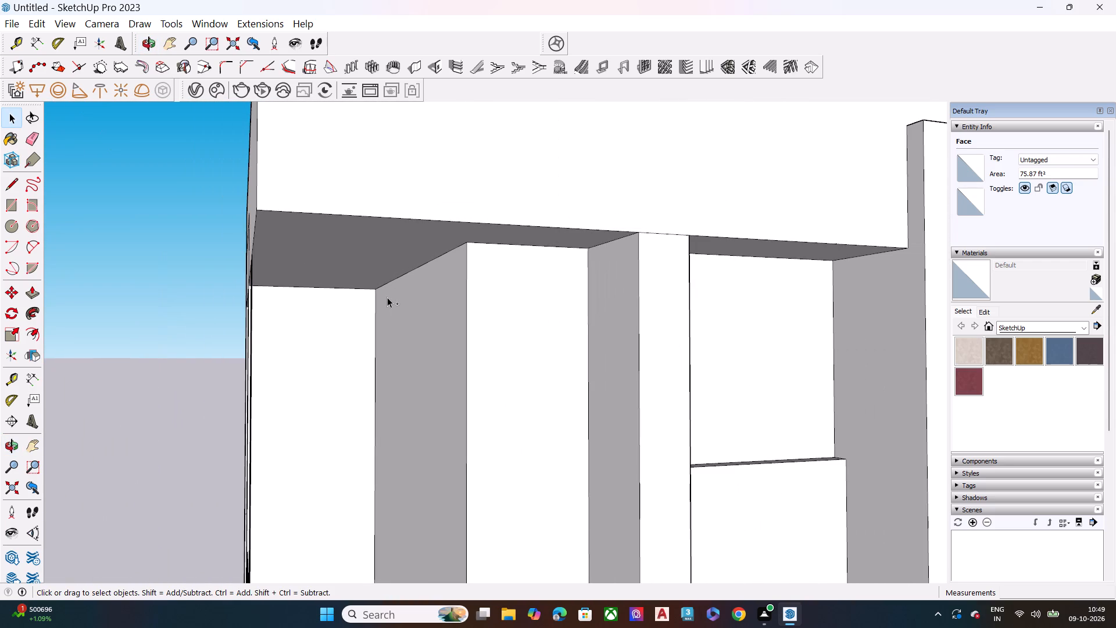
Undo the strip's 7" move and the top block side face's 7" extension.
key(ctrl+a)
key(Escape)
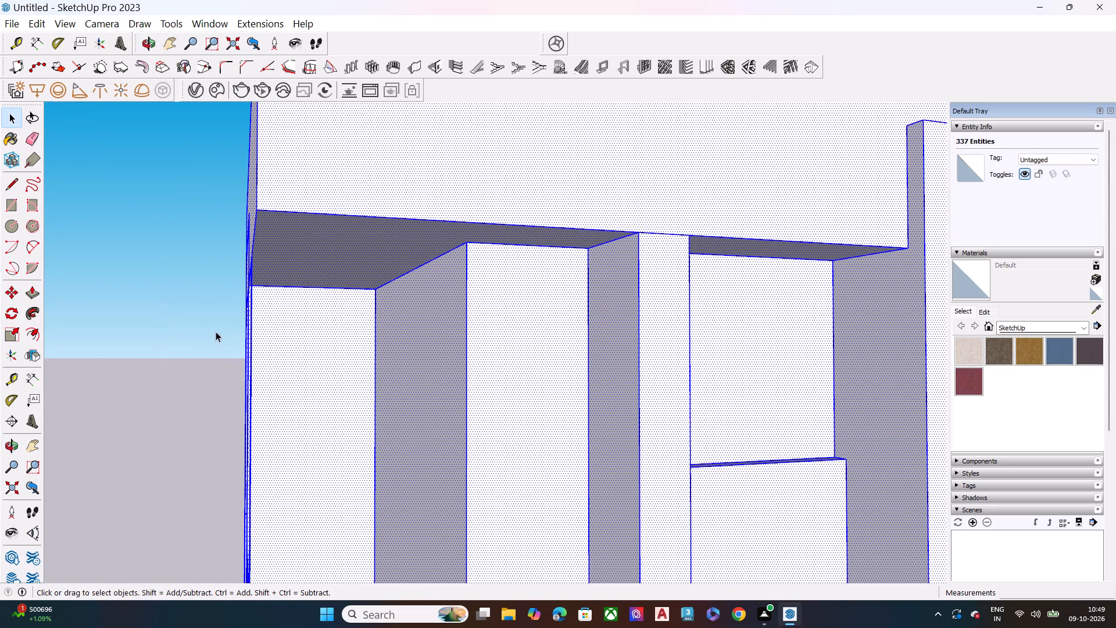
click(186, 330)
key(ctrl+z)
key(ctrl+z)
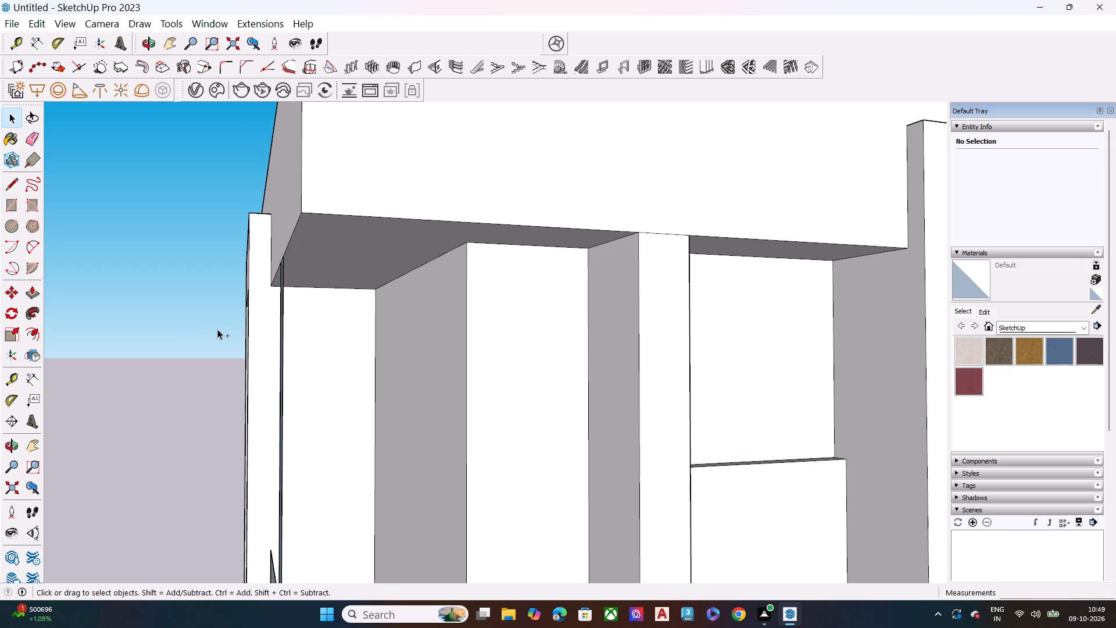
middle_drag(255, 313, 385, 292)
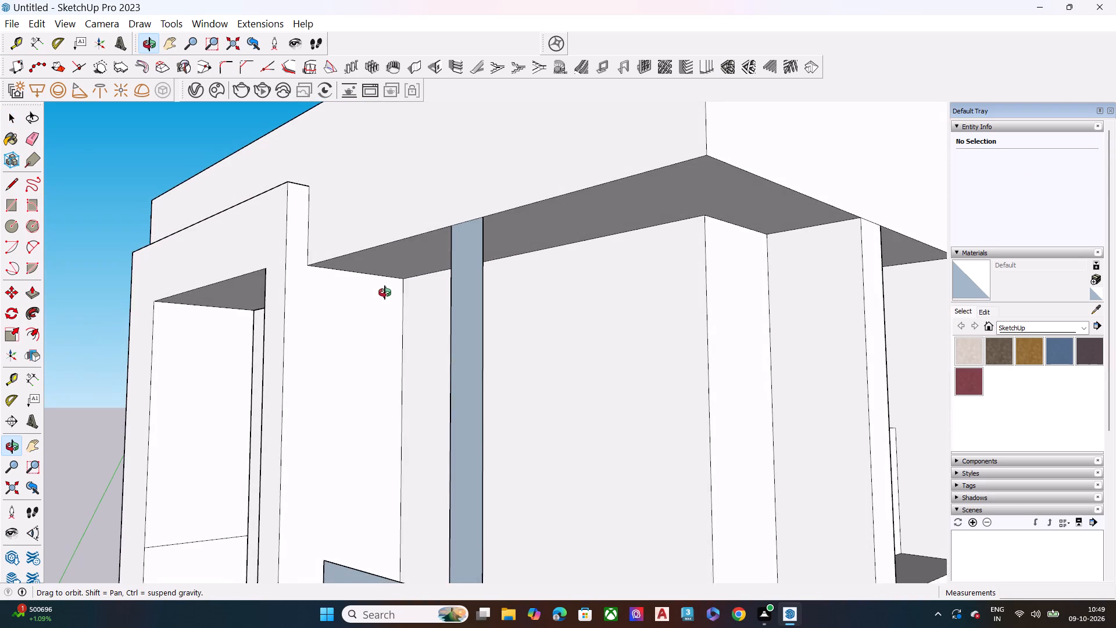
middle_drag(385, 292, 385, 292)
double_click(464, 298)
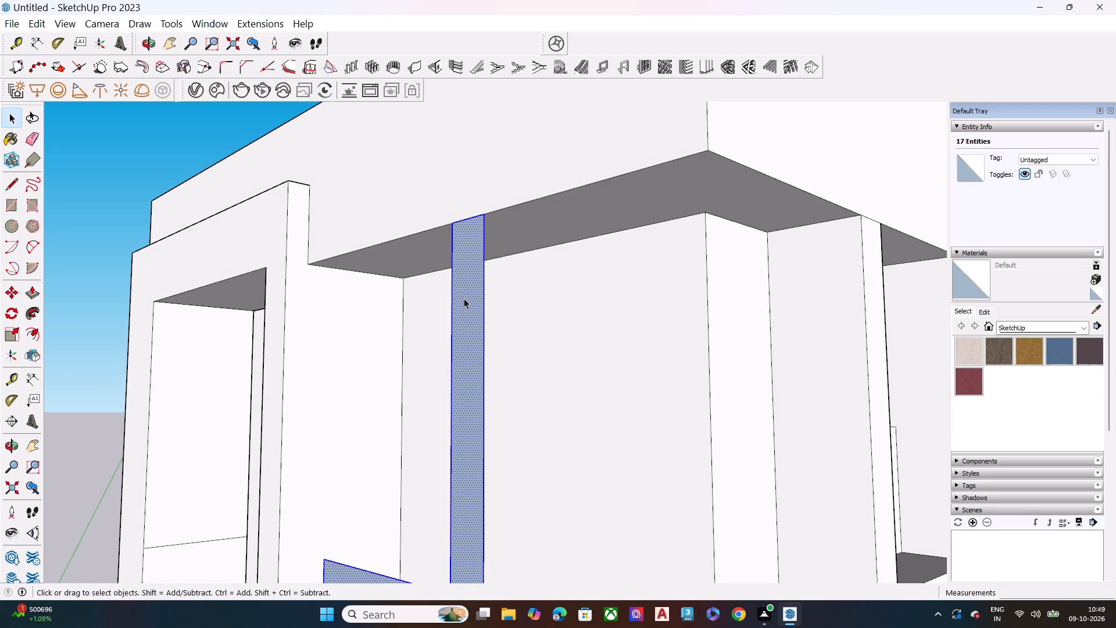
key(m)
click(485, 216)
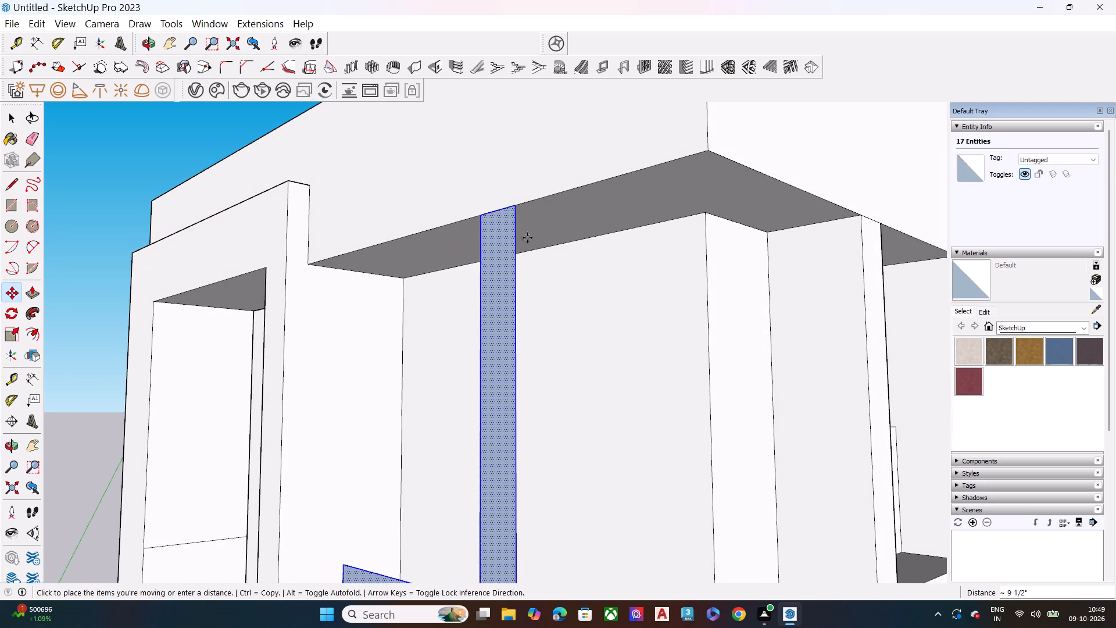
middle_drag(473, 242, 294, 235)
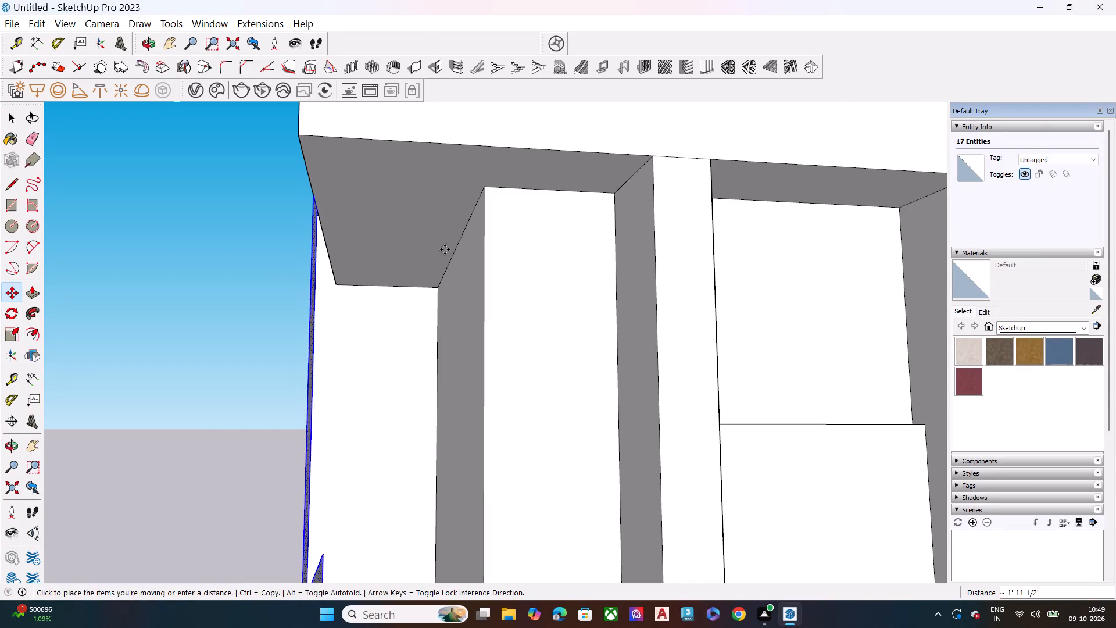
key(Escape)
Examine the strip's alignment with the tower's side, from the top block's underside down to the base ledge.
middle_drag(282, 249, 618, 341)
scroll(450, 212, down, 2)
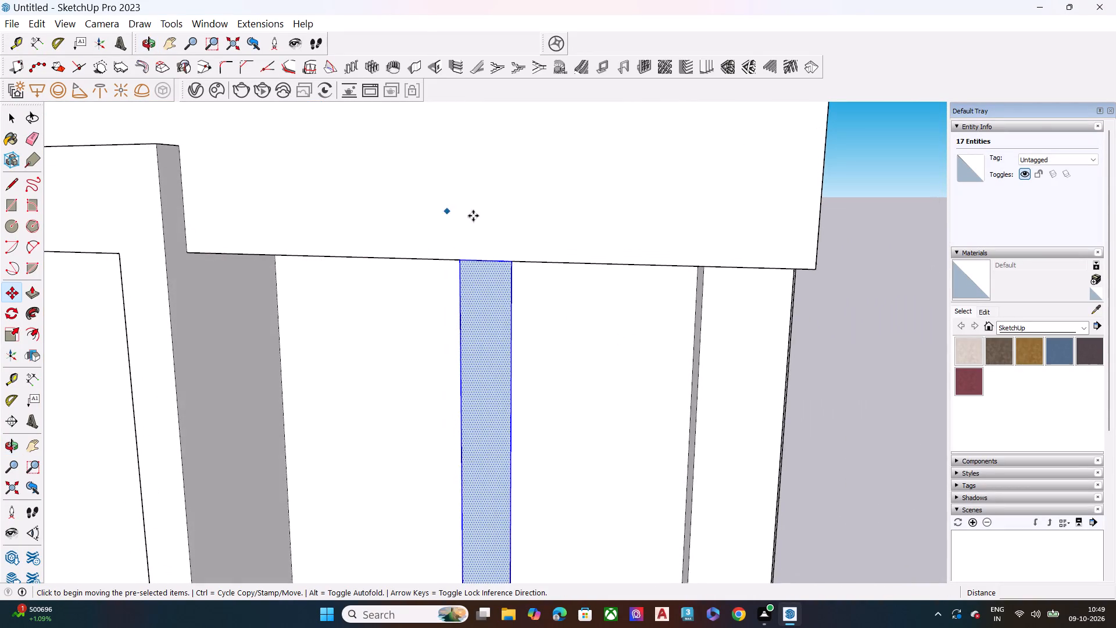
scroll(473, 216, down, 4)
scroll(446, 298, down, 1)
scroll(434, 291, up, 1)
scroll(434, 284, down, 5)
middle_drag(447, 306, 302, 242)
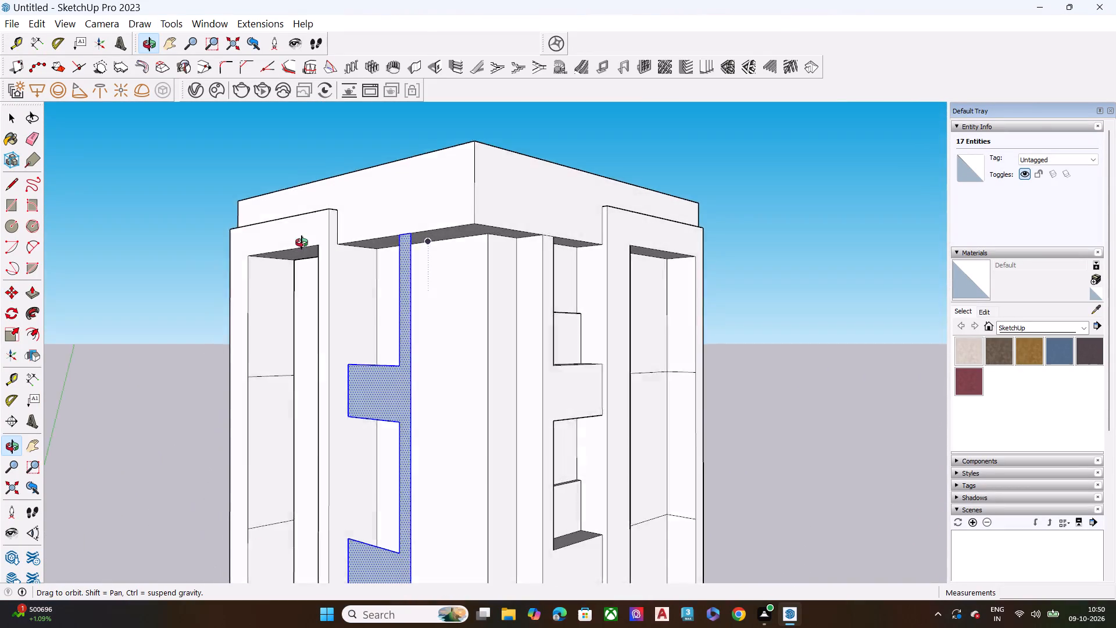
middle_drag(302, 242, 177, 226)
scroll(306, 240, up, 3)
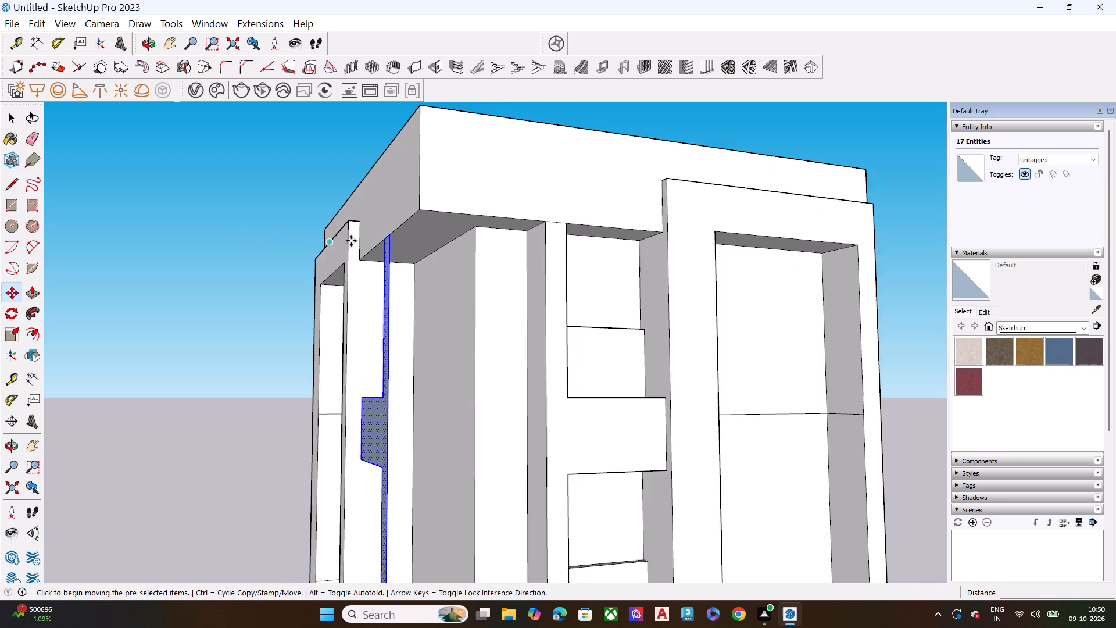
scroll(351, 241, up, 5)
scroll(373, 237, down, 4)
scroll(387, 237, up, 1)
scroll(389, 237, down, 9)
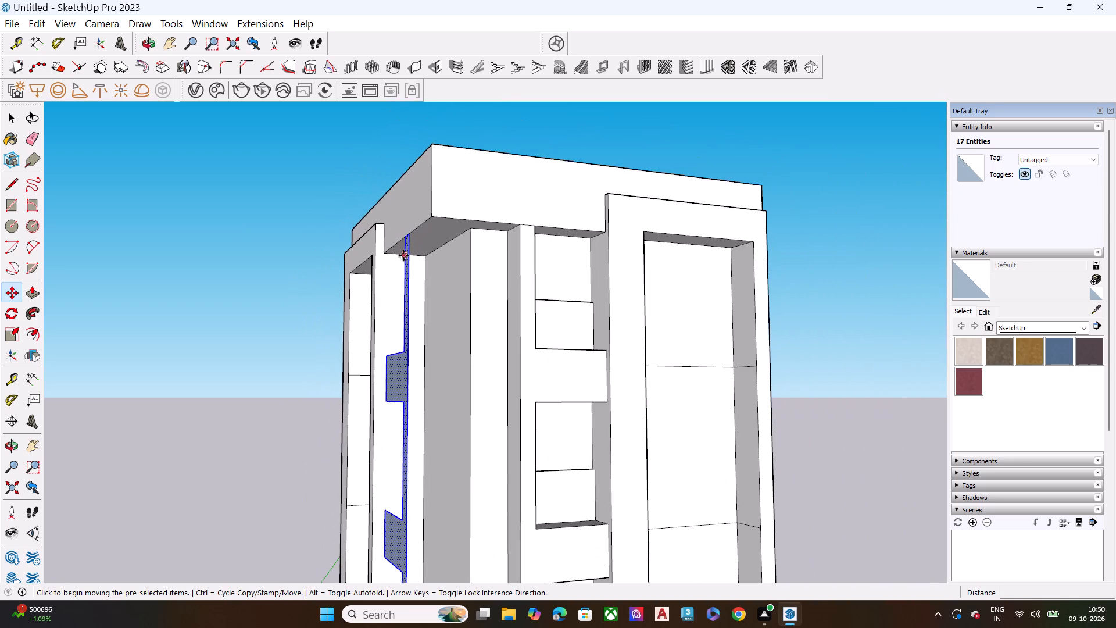
scroll(398, 256, up, 4)
scroll(389, 230, down, 2)
scroll(389, 230, up, 1)
scroll(392, 229, down, 4)
scroll(397, 229, up, 1)
scroll(397, 229, down, 15)
scroll(397, 229, up, 2)
scroll(397, 229, down, 2)
scroll(405, 424, up, 10)
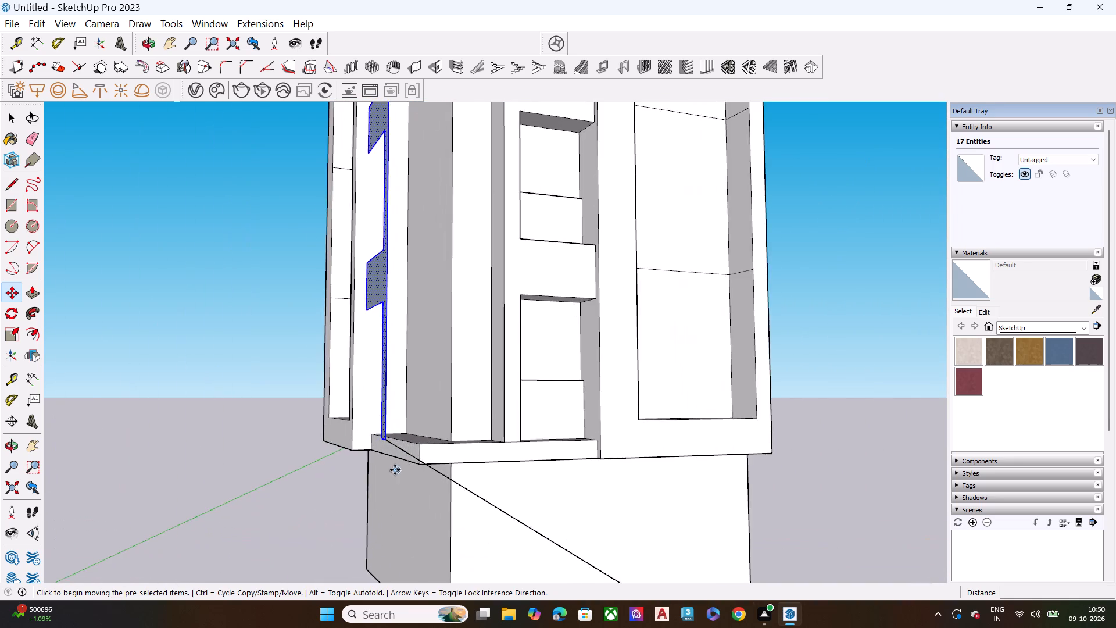
scroll(378, 449, up, 12)
scroll(413, 405, up, 10)
middle_drag(410, 417, 348, 443)
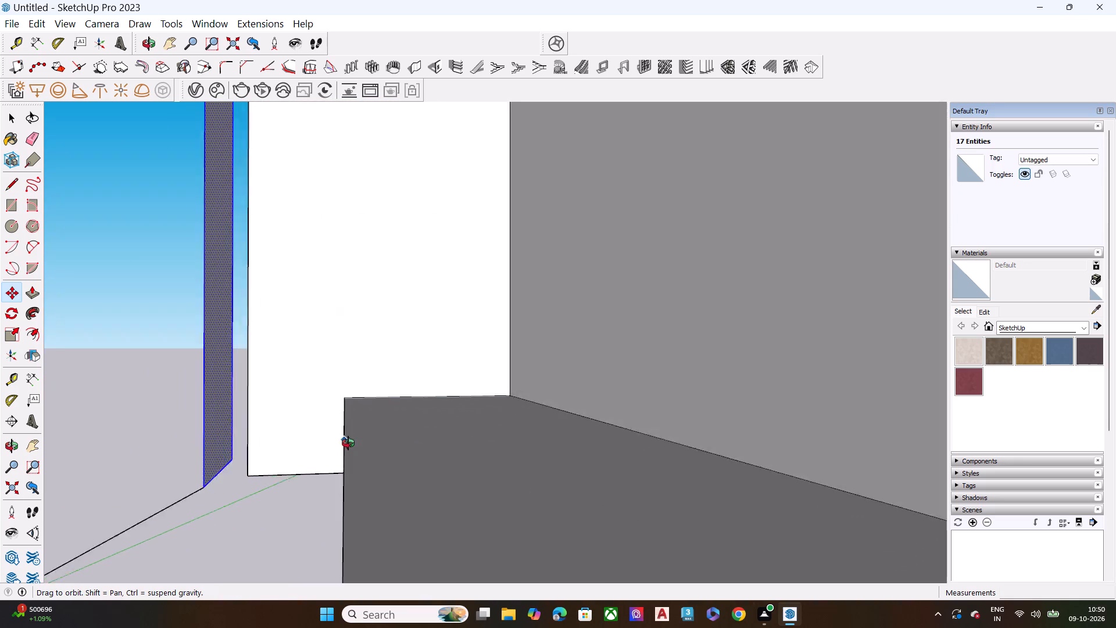
middle_drag(348, 443, 369, 451)
scroll(399, 427, down, 1)
scroll(399, 428, up, 1)
scroll(399, 430, down, 20)
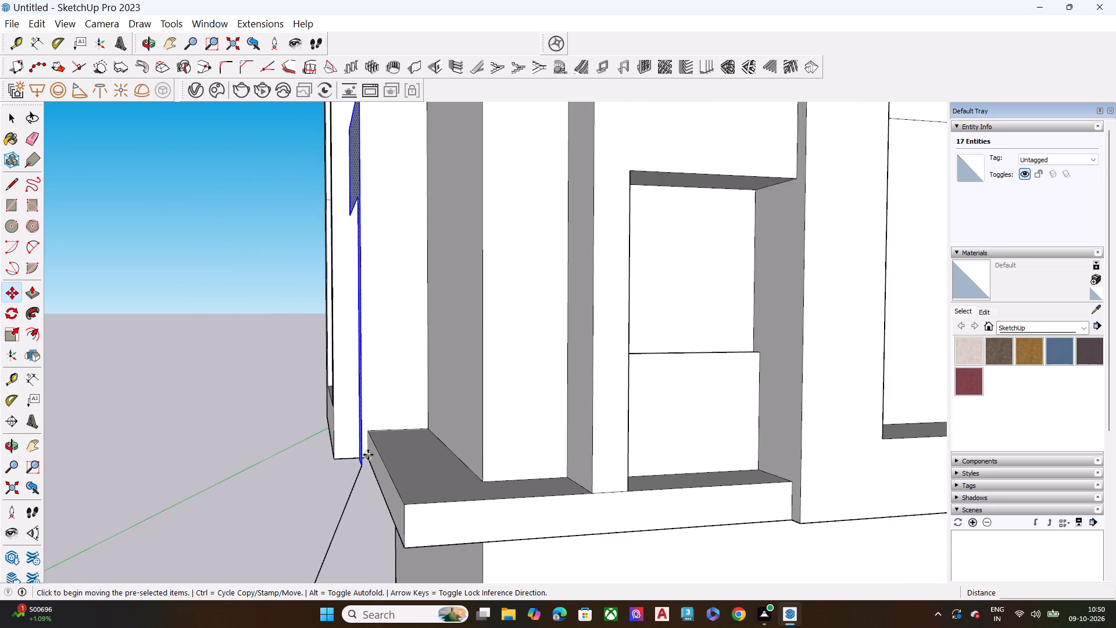
scroll(368, 455, down, 3)
middle_drag(392, 430, 371, 498)
scroll(381, 466, down, 4)
scroll(381, 467, up, 1)
scroll(381, 467, down, 7)
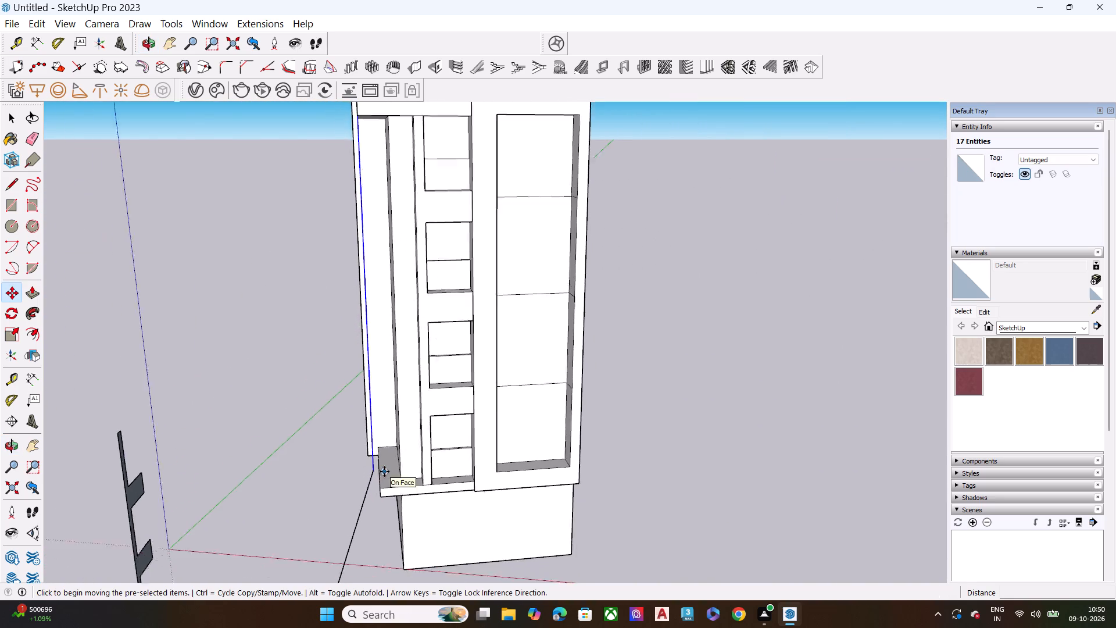
scroll(384, 472, down, 3)
scroll(384, 469, up, 5)
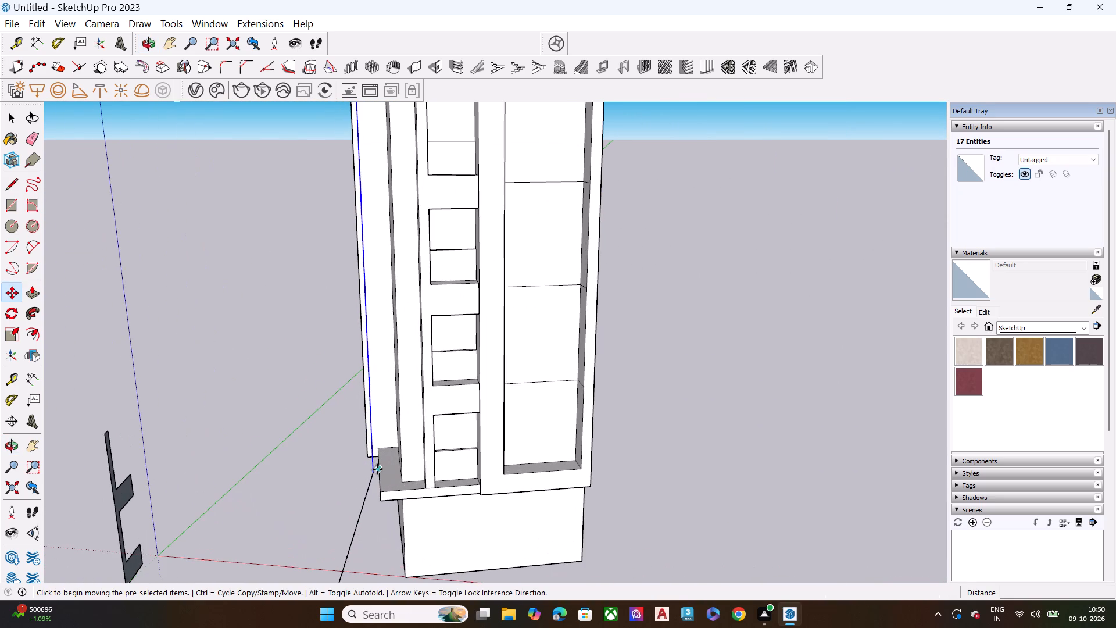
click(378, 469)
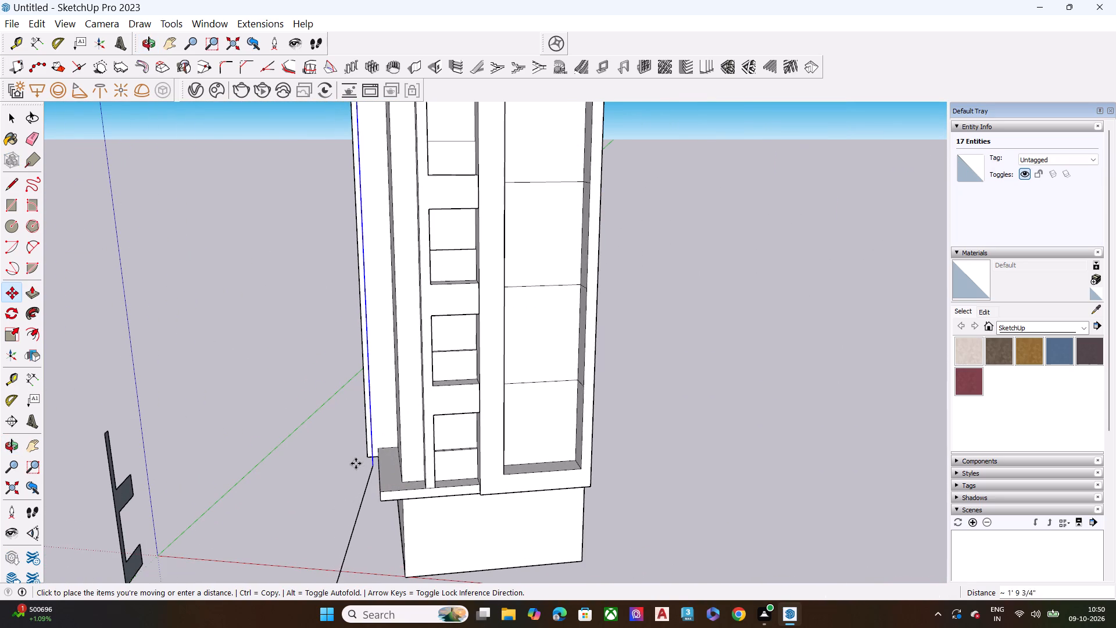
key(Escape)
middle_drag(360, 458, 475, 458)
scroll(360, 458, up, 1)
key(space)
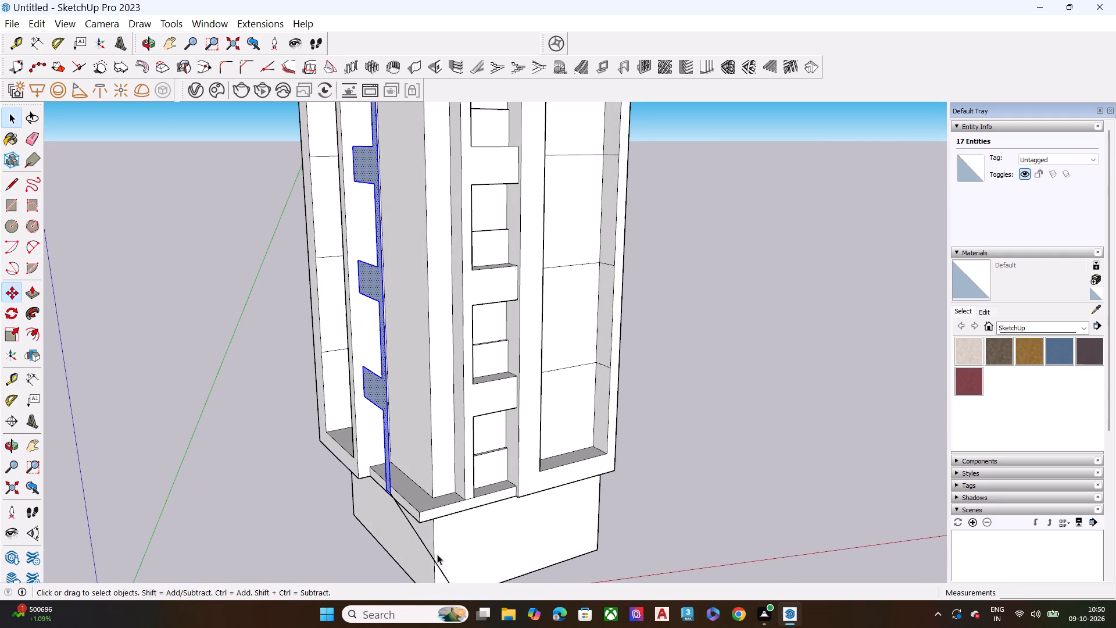
Delete the stray diagonal edge running down from the strip's lower end past the base.
click(431, 559)
key(Delete)
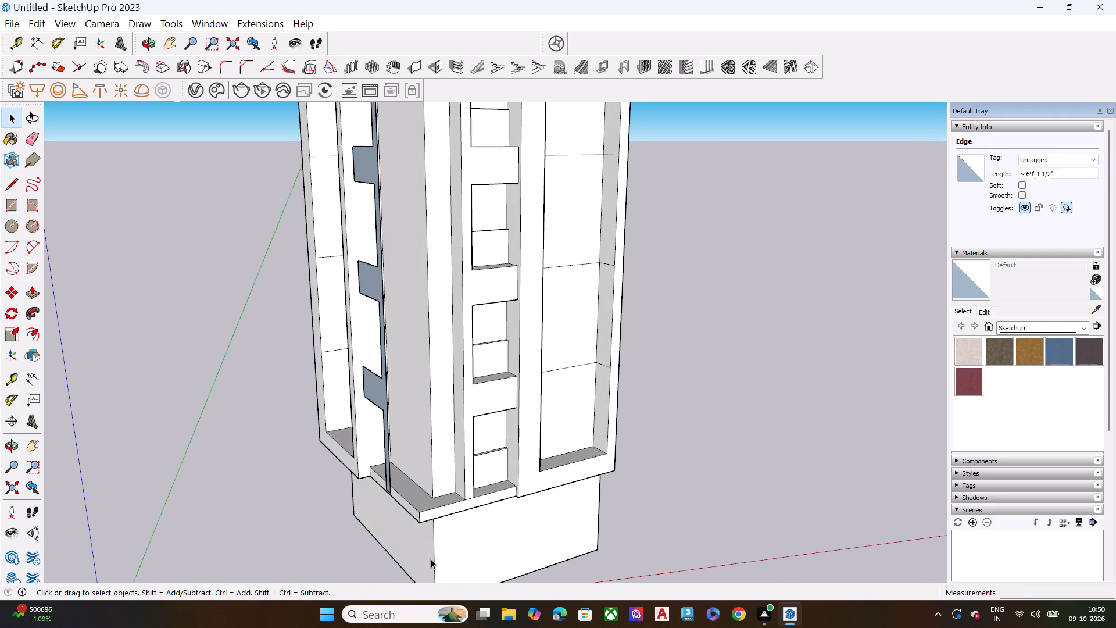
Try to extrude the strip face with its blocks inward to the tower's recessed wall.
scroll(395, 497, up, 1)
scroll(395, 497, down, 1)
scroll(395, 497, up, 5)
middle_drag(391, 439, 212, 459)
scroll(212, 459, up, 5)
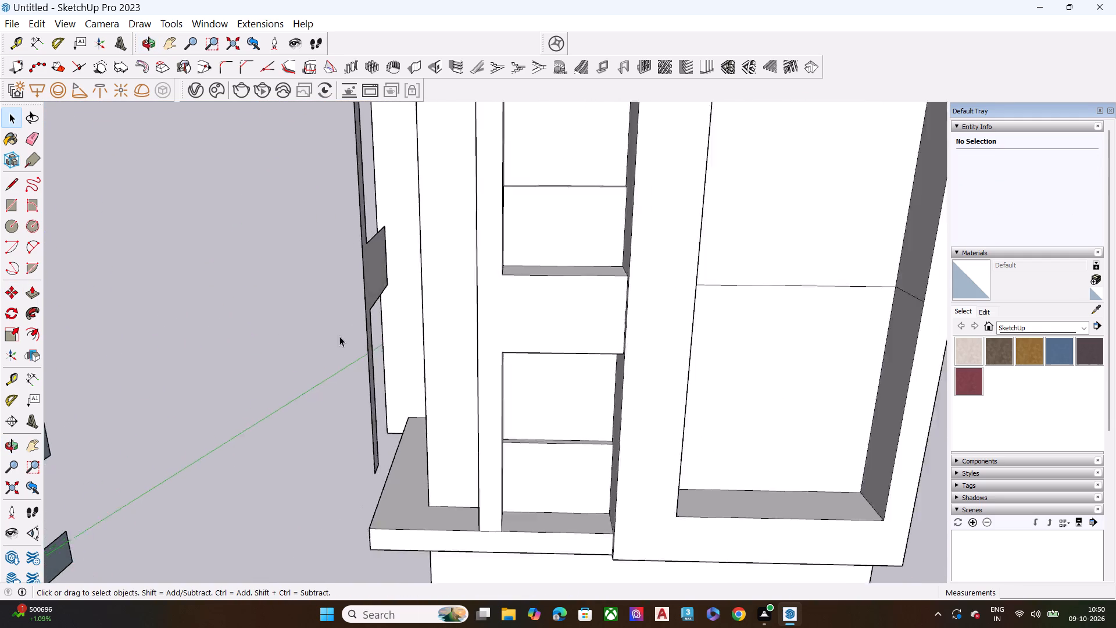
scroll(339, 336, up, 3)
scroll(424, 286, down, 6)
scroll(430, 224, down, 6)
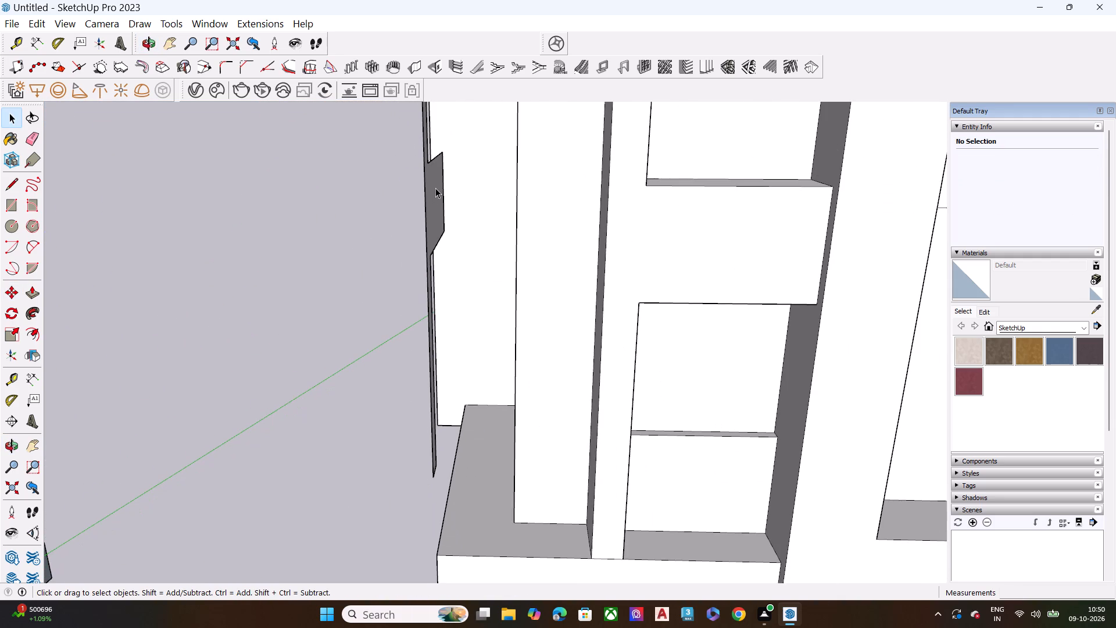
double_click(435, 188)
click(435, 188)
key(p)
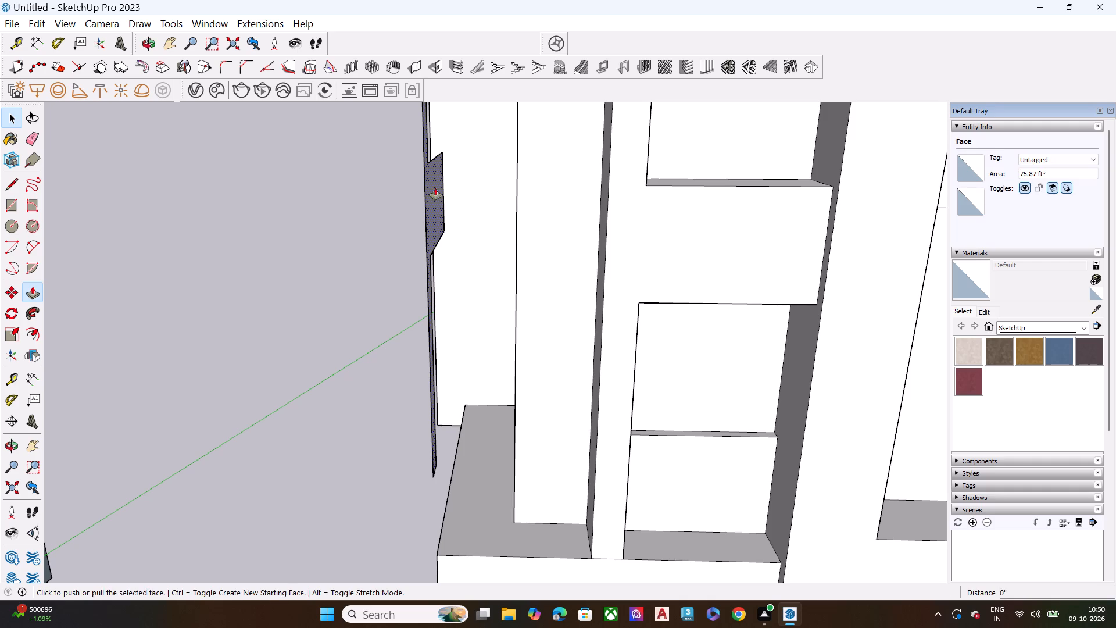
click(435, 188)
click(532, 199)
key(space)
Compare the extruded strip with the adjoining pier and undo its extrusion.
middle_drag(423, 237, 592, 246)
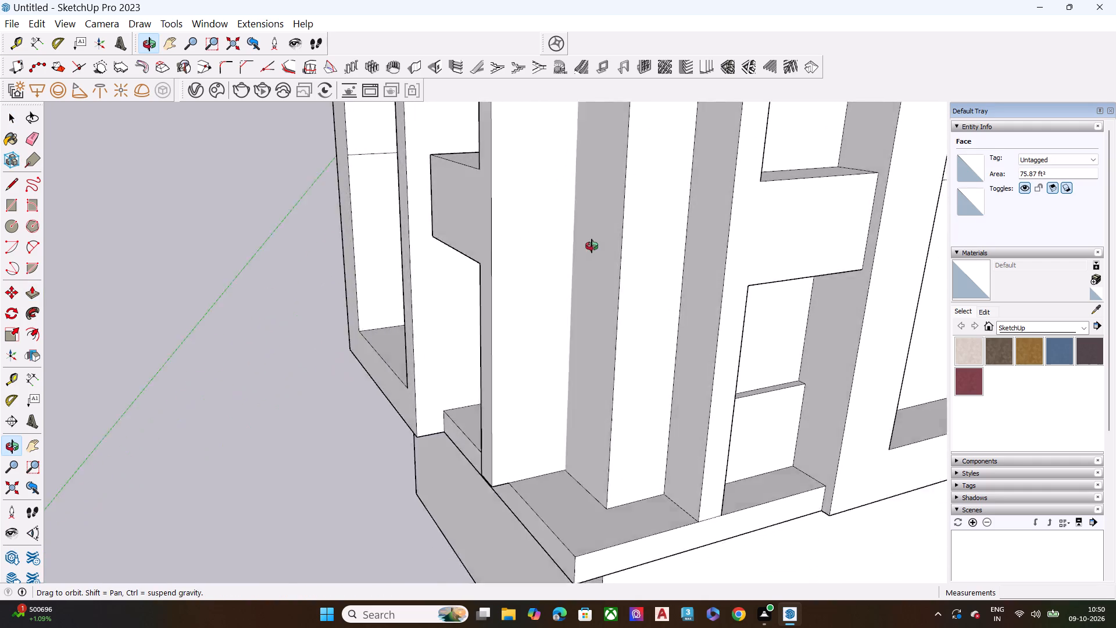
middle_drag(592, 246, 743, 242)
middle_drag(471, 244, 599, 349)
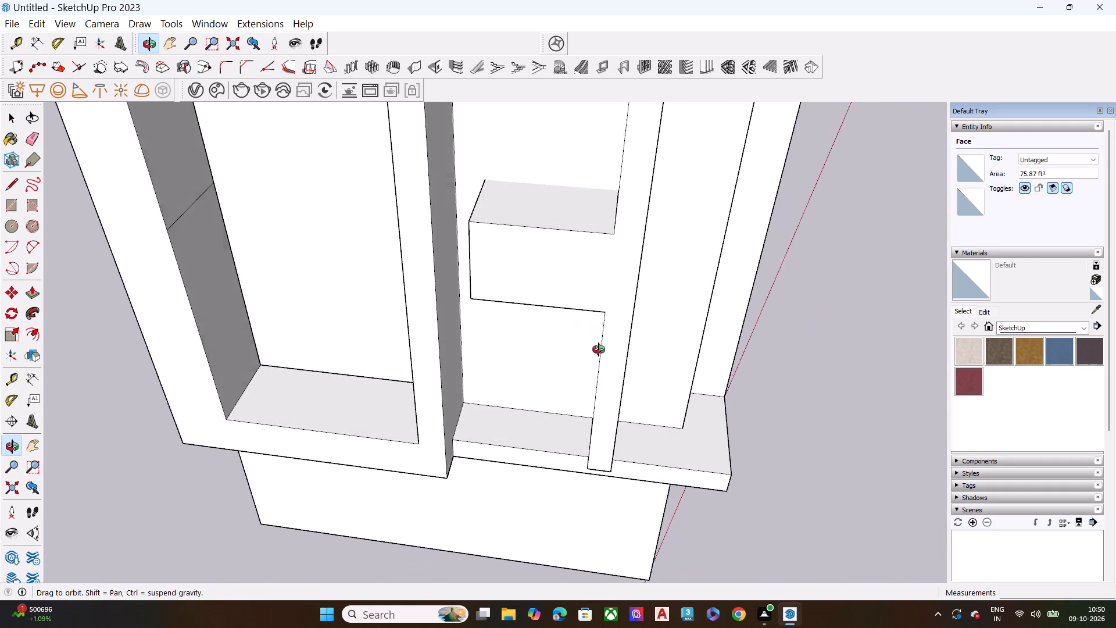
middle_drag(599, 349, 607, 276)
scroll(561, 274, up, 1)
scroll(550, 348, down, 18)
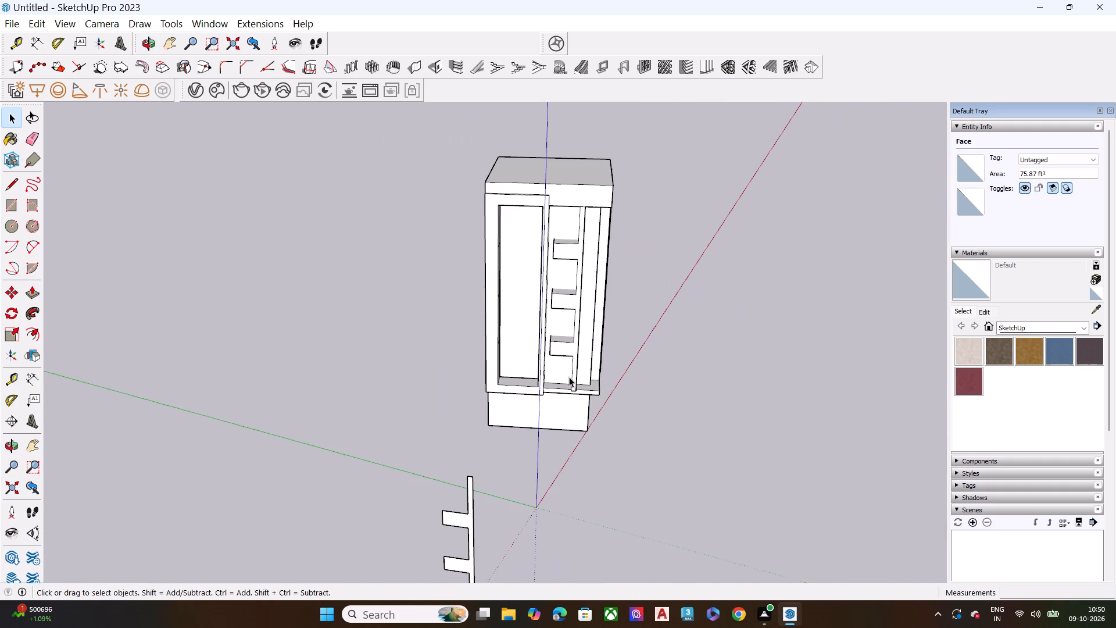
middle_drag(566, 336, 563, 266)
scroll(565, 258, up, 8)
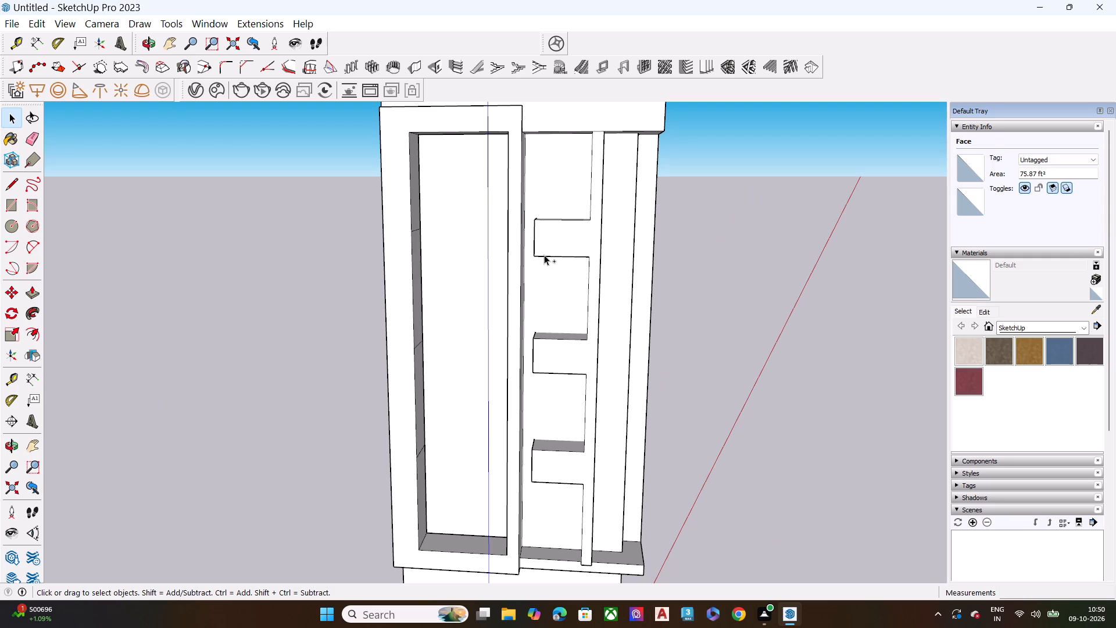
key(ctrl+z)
Move the whole strip face with its blocks about 1' 4 1/4" by a block's upper corner, toward the adjoining framed pier.
click(566, 245)
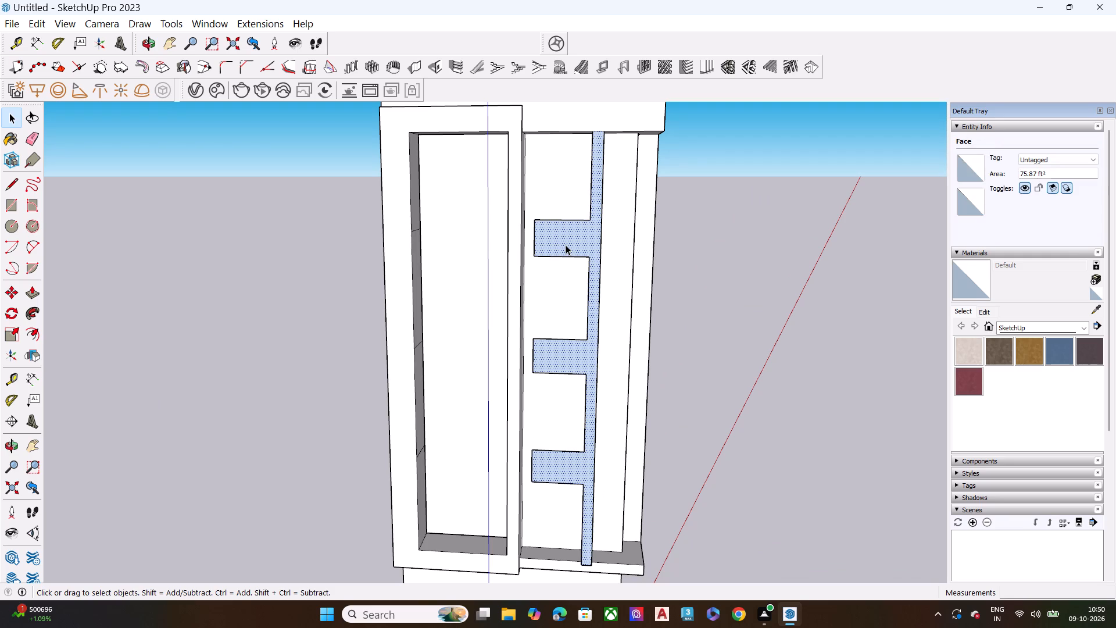
double_click(566, 245)
key(m)
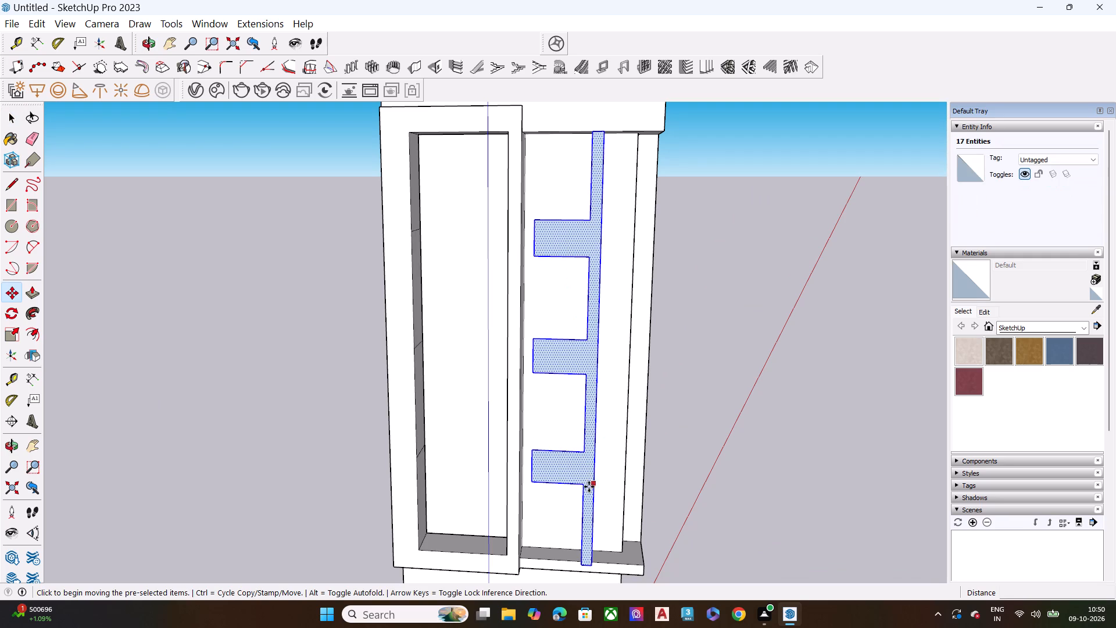
scroll(536, 212, up, 8)
middle_drag(532, 230, 481, 265)
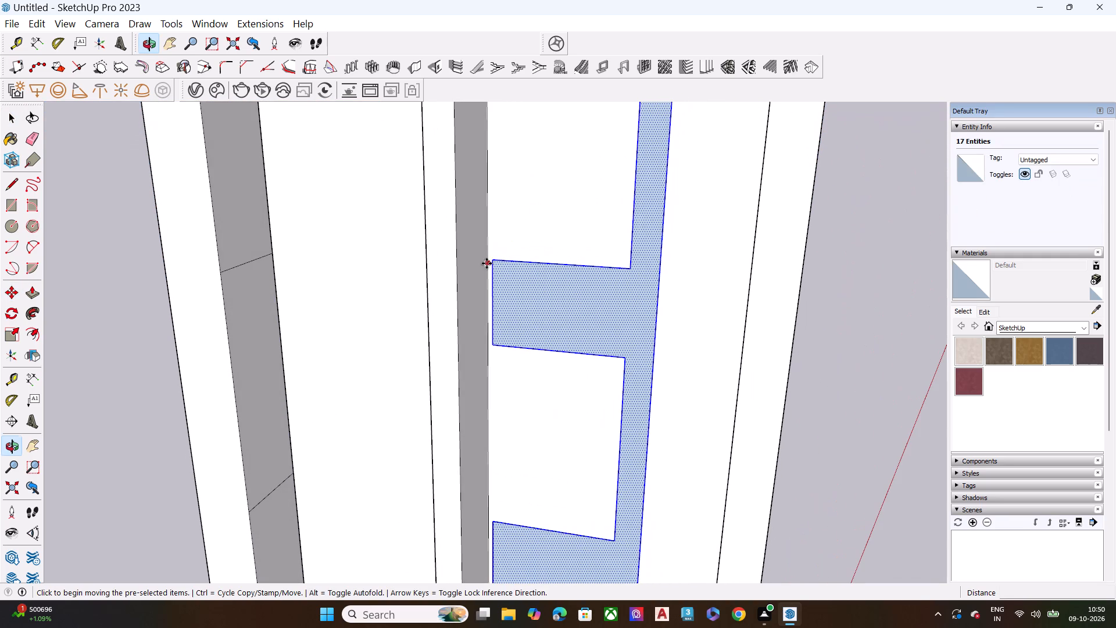
click(490, 261)
click(454, 259)
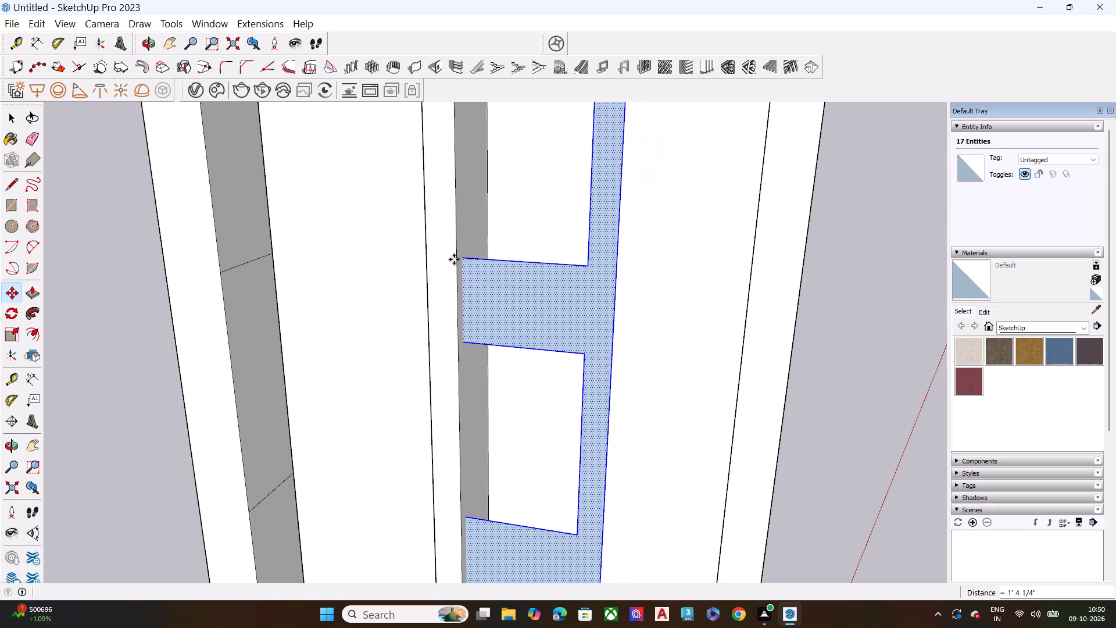
key(space)
Readjust the strip face by the same block corner, ending with a move of about 7 1/4" onto the framed pier's side.
key(m)
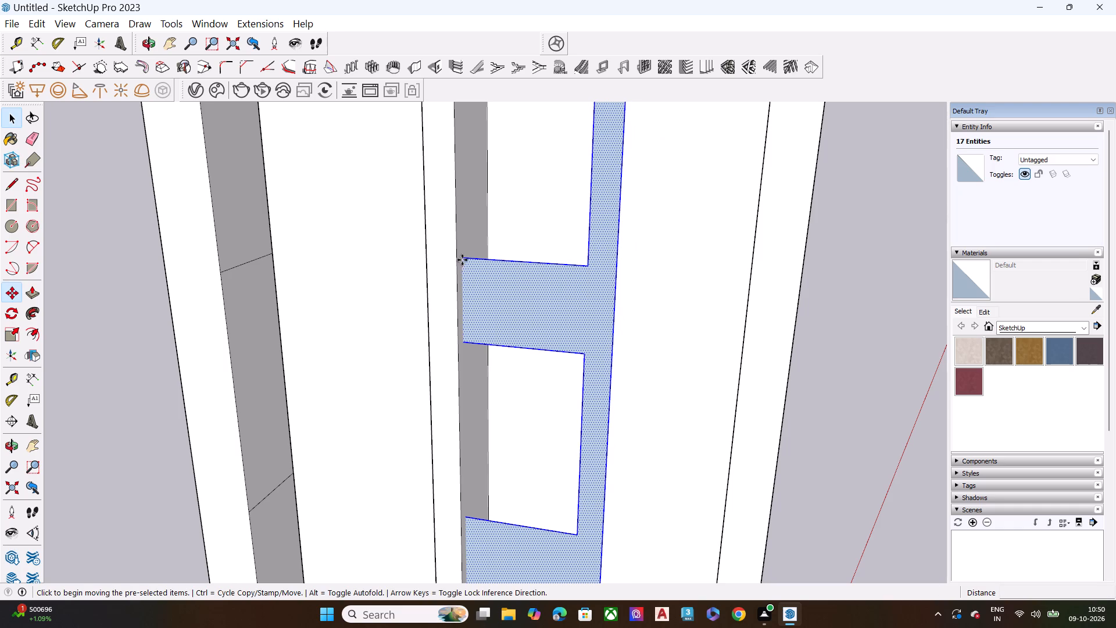
click(466, 258)
click(487, 274)
key(space)
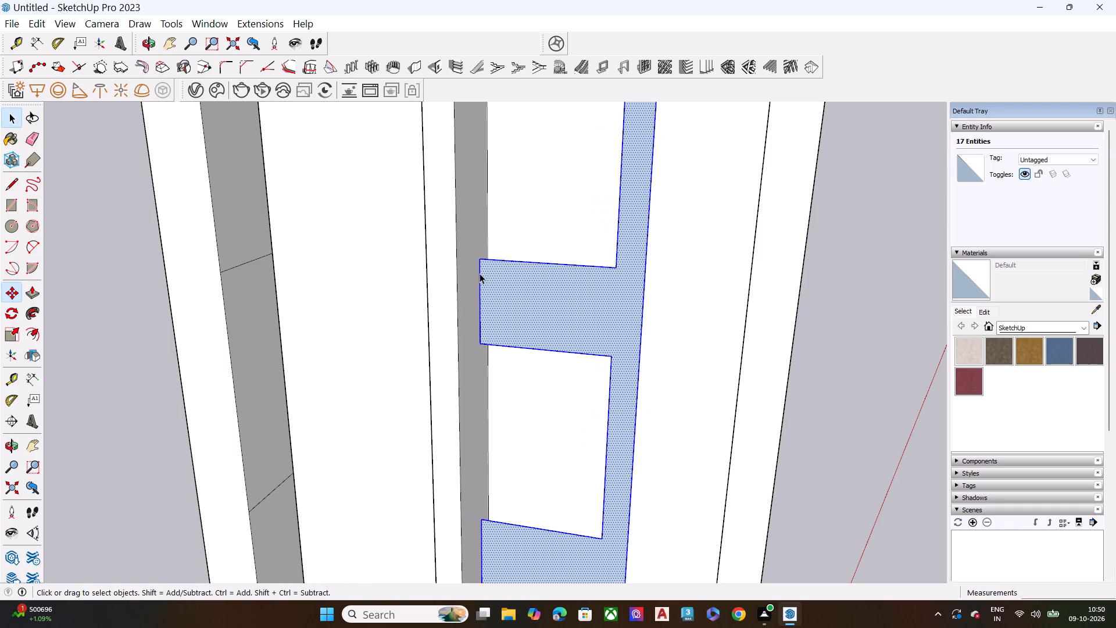
key(m)
click(479, 260)
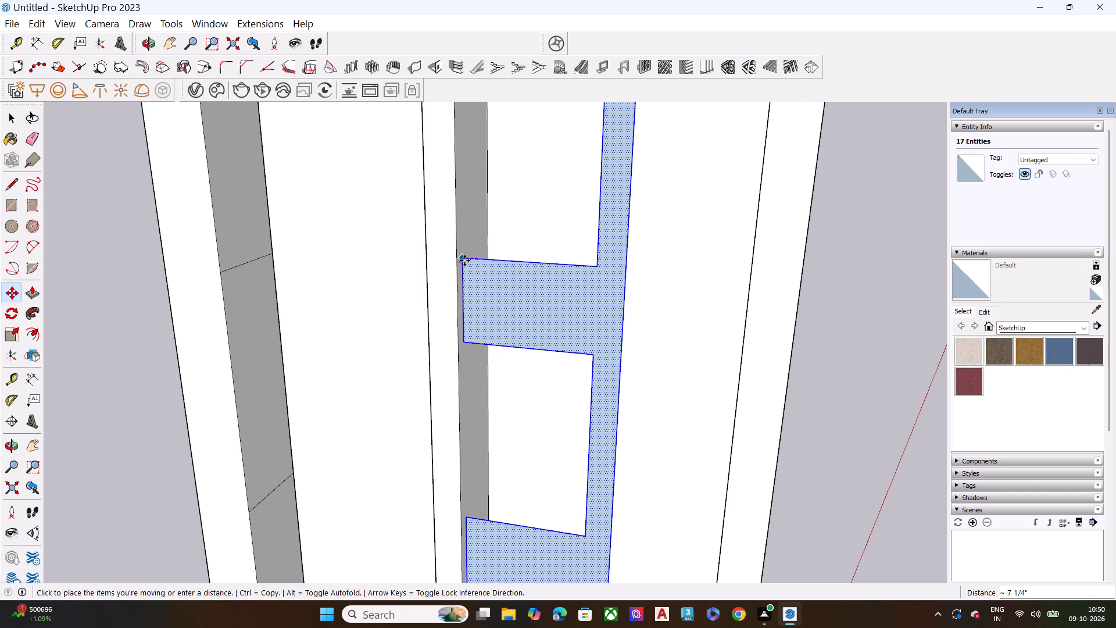
click(464, 261)
key(space)
Extrude the strip face with its blocks outward to the front edge of the adjoining framed pier.
middle_drag(548, 299, 513, 301)
double_click(505, 302)
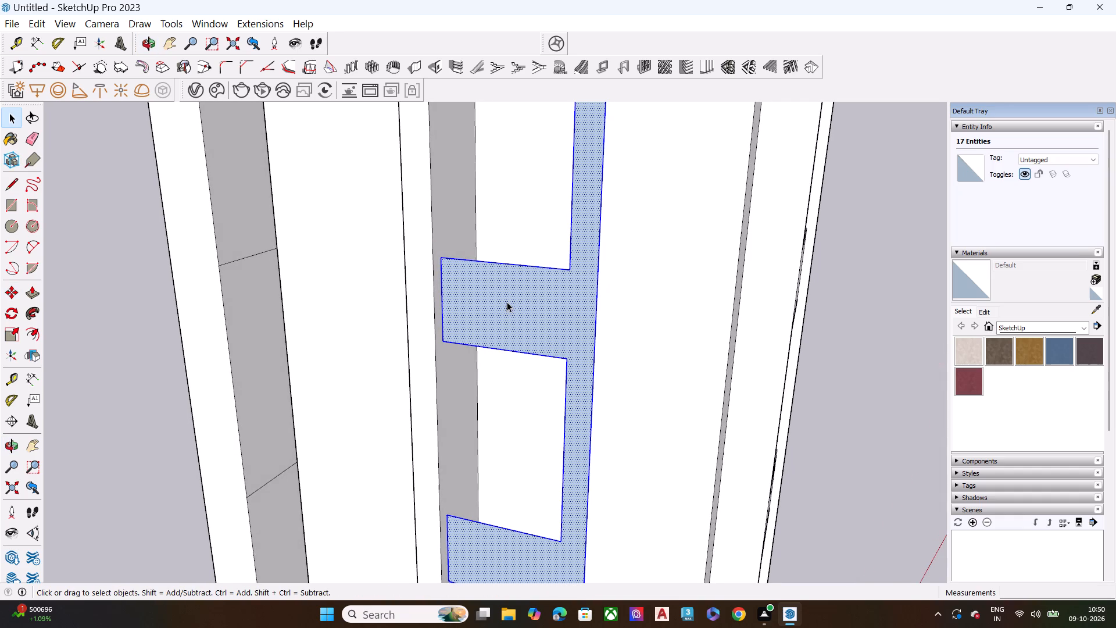
click(507, 302)
key(p)
click(507, 302)
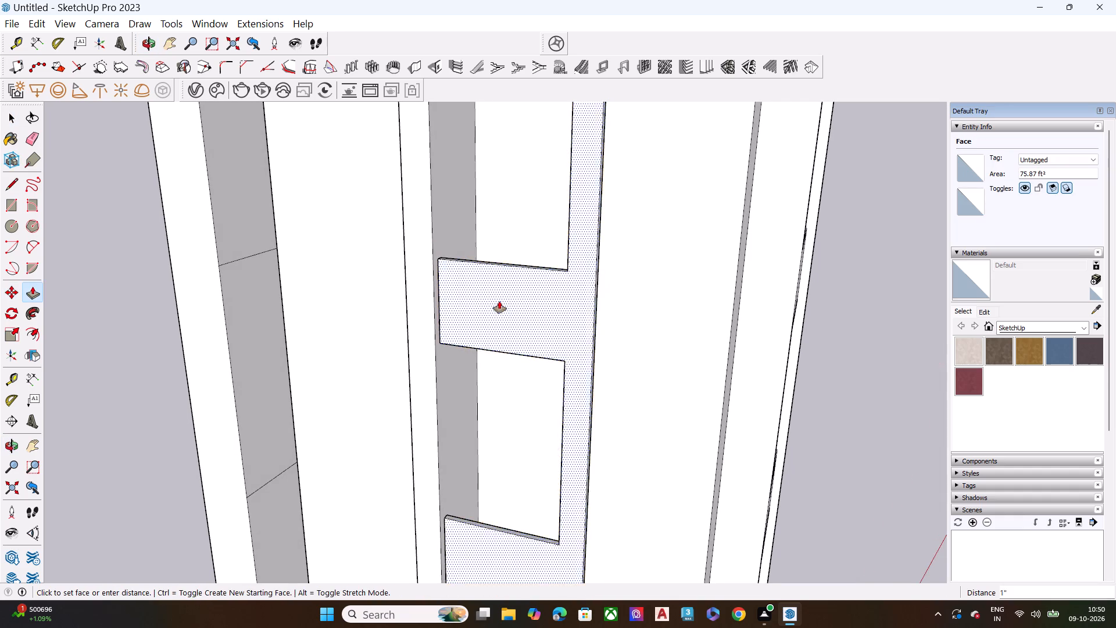
click(434, 247)
key(space)
Extrude the back face of the strip and blocks inward to the tower's recessed wall.
middle_drag(538, 306, 508, 307)
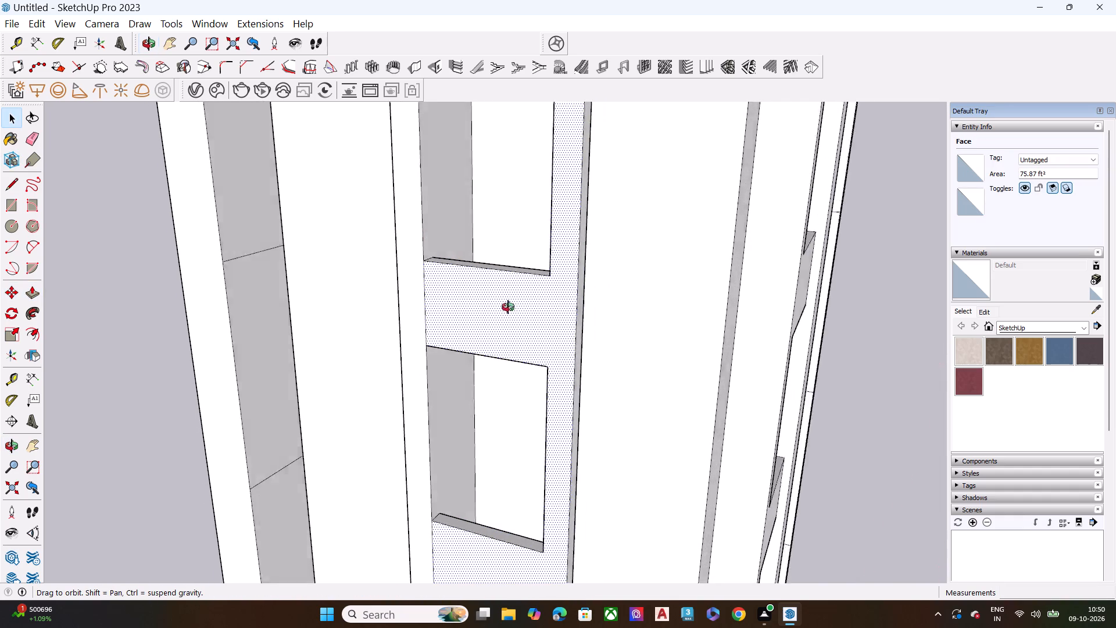
middle_drag(508, 307, 291, 312)
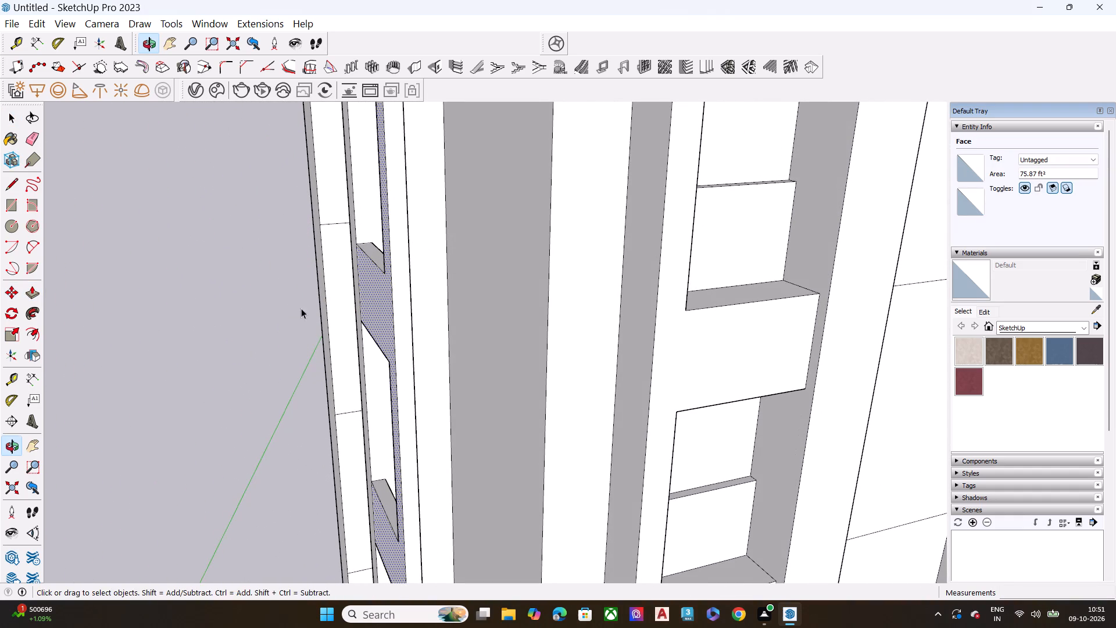
middle_drag(411, 325, 279, 326)
scroll(366, 302, up, 5)
click(403, 288)
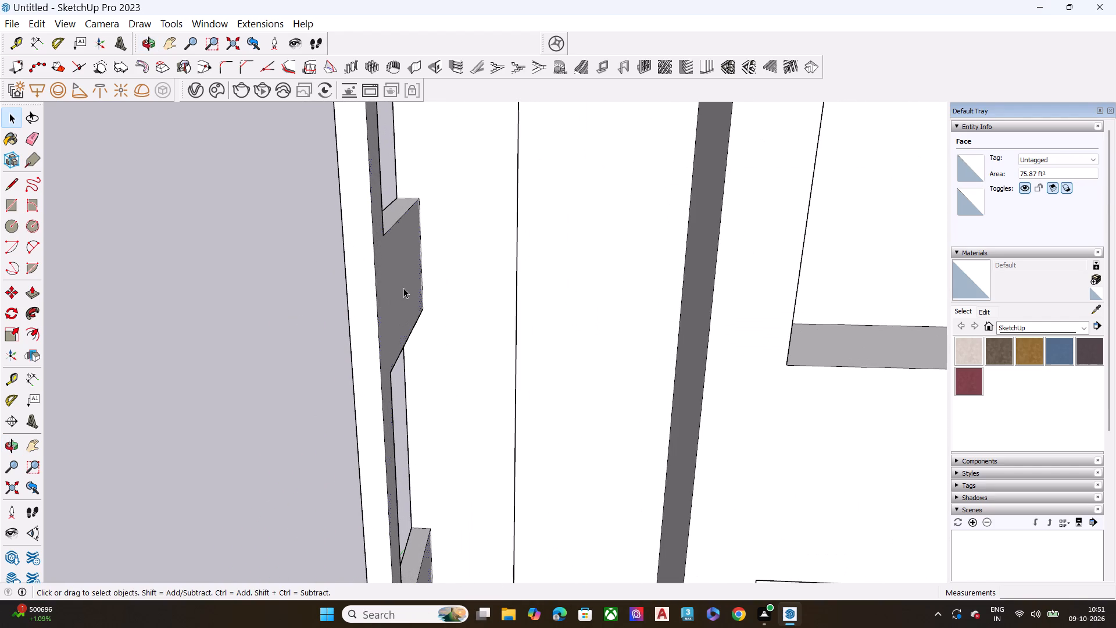
key(p)
click(403, 288)
click(550, 283)
key(space)
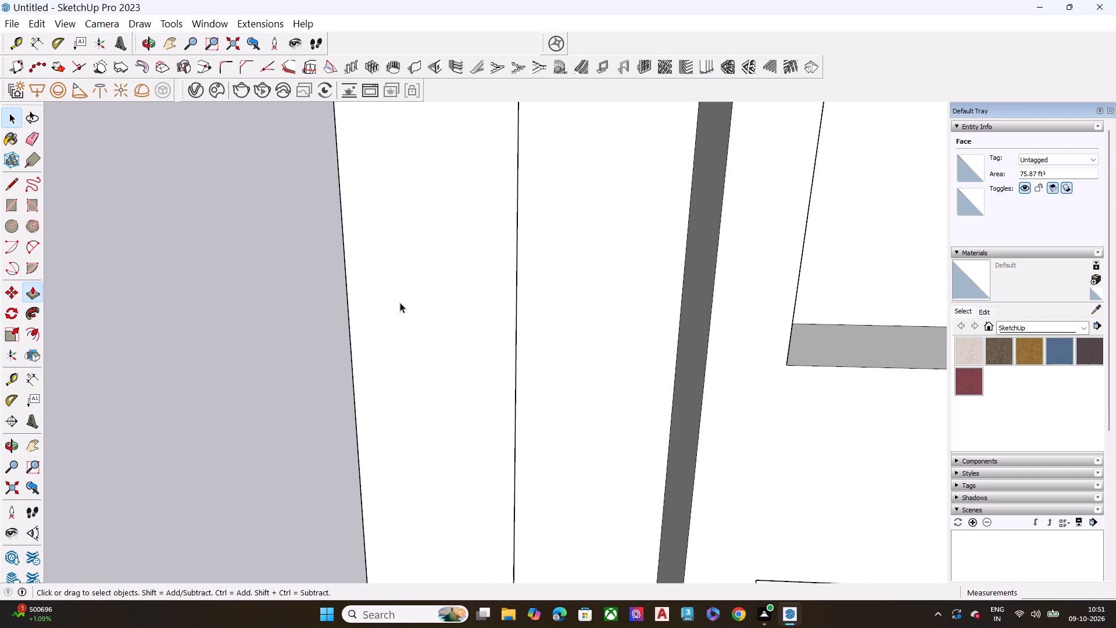
Push the front face of the strip and blocks back 1' 2 3/4" to the base ledge's outer edge.
scroll(377, 292, up, 1)
scroll(394, 292, down, 8)
scroll(449, 285, up, 1)
scroll(450, 283, down, 1)
scroll(452, 282, up, 1)
scroll(454, 281, down, 17)
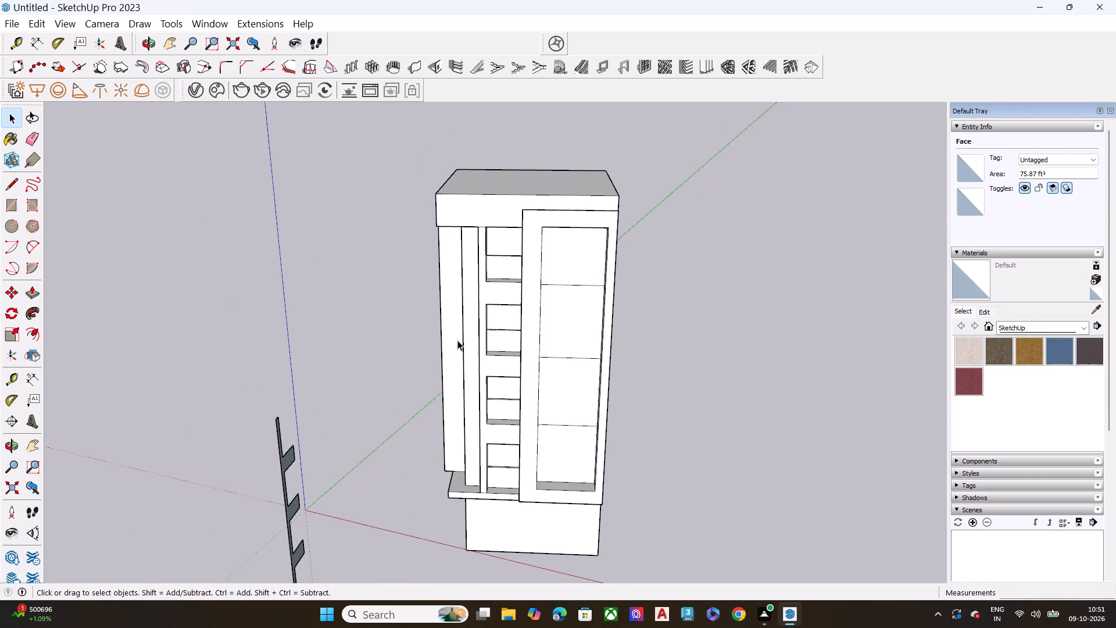
middle_drag(456, 339, 678, 204)
middle_drag(470, 391, 763, 462)
scroll(548, 426, up, 6)
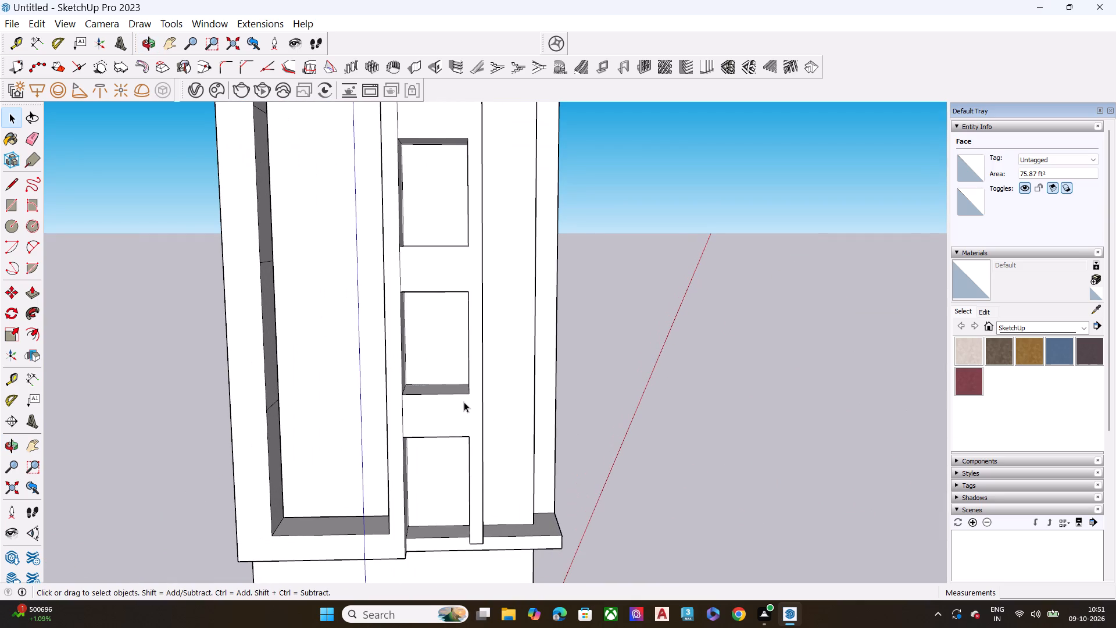
click(464, 403)
scroll(482, 419, up, 1)
middle_drag(446, 420, 301, 421)
key(p)
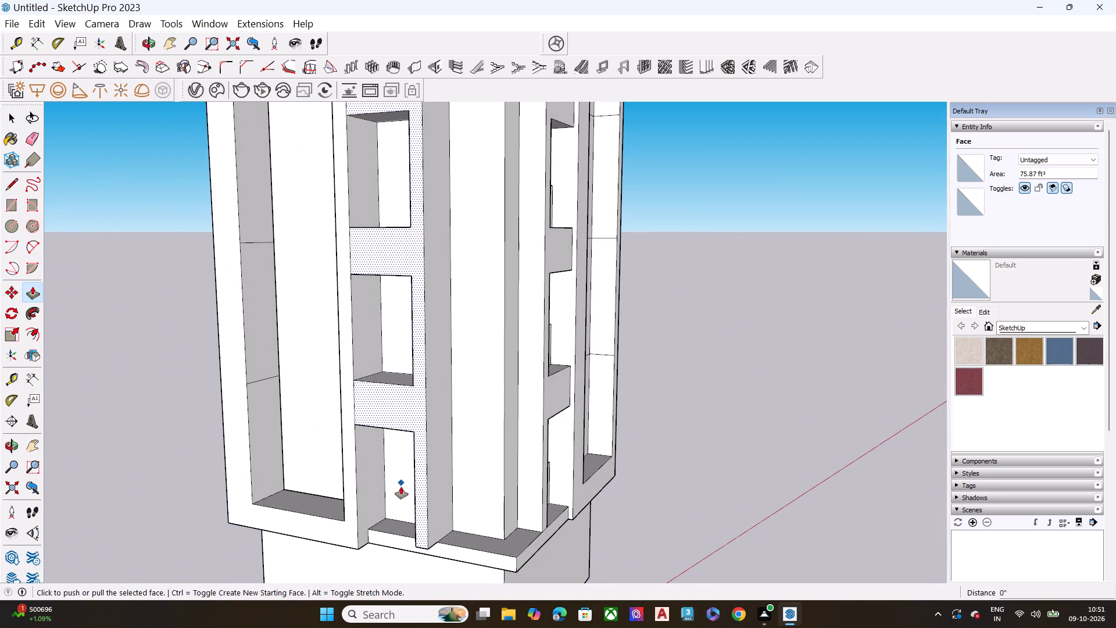
middle_drag(420, 550, 384, 509)
scroll(384, 509, up, 1)
click(411, 530)
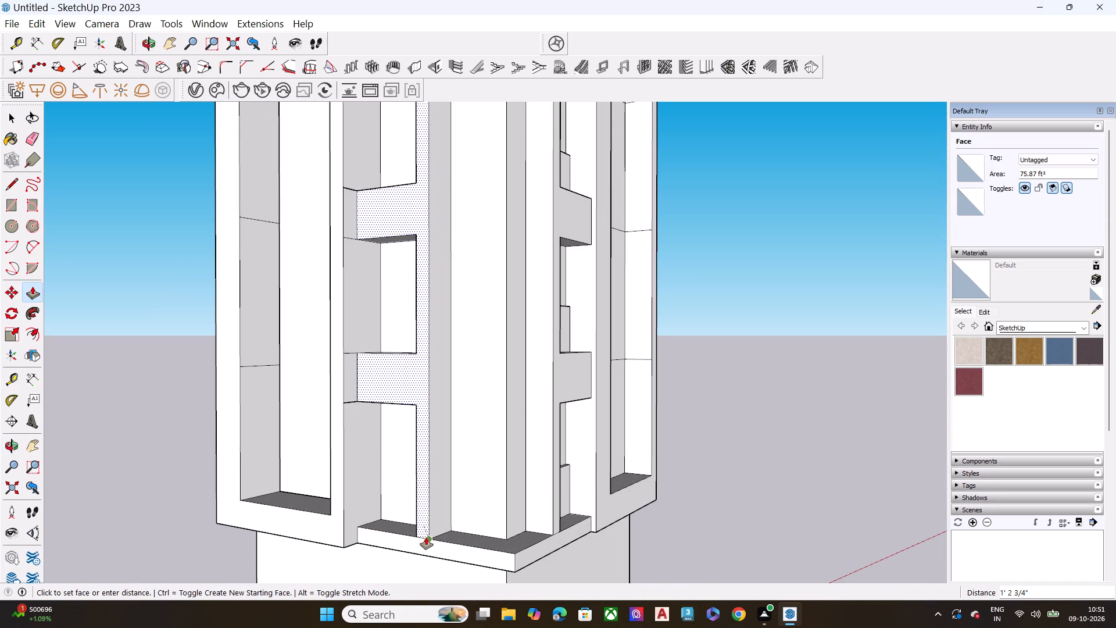
click(426, 537)
scroll(426, 548, up, 7)
scroll(426, 548, down, 1)
scroll(426, 548, up, 12)
key(space)
scroll(425, 518, down, 9)
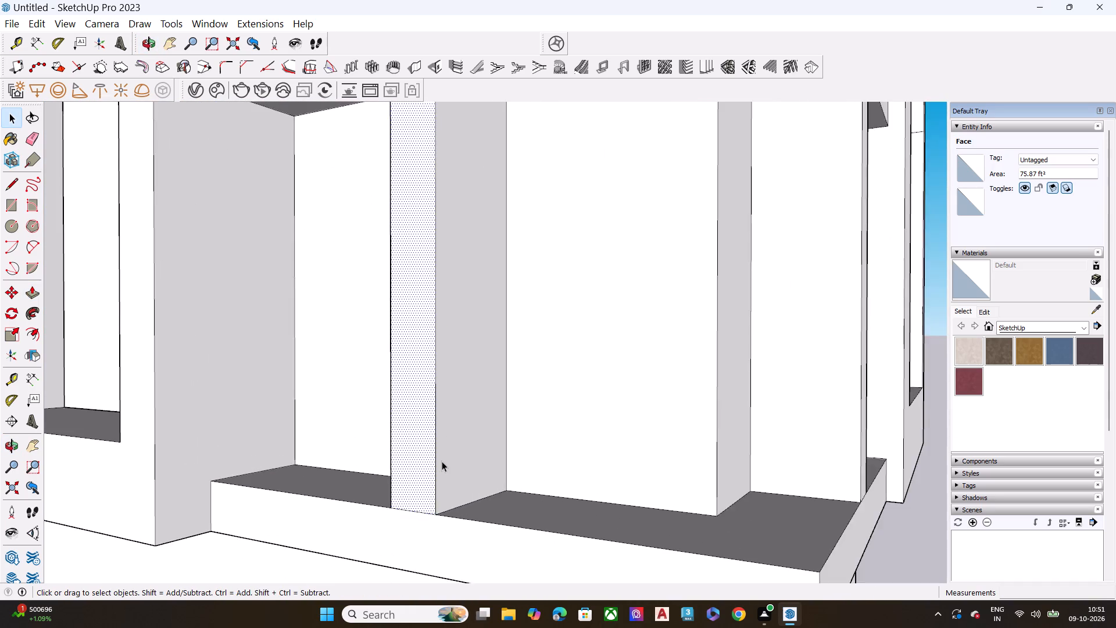
Examine the fitted strip and blocks against the base ledge, framed pier and matching strip on the adjoining side.
scroll(442, 461, down, 6)
middle_drag(376, 423, 274, 484)
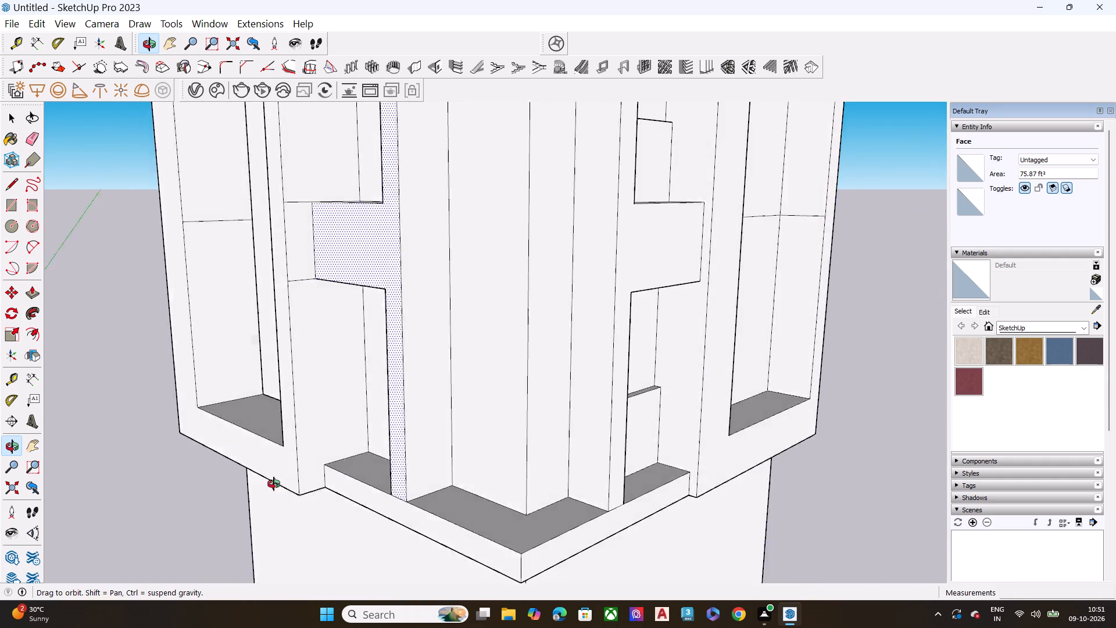
middle_drag(274, 484, 590, 490)
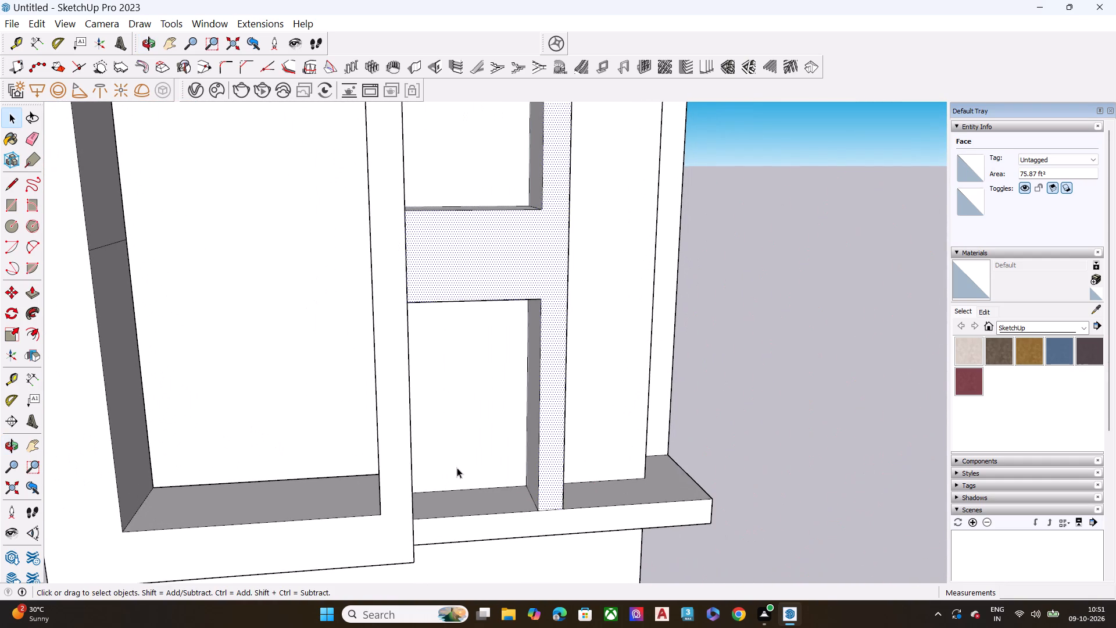
scroll(459, 480, down, 2)
scroll(404, 459, down, 6)
middle_drag(566, 462, 235, 481)
scroll(219, 476, up, 1)
key(space)
scroll(321, 407, down, 6)
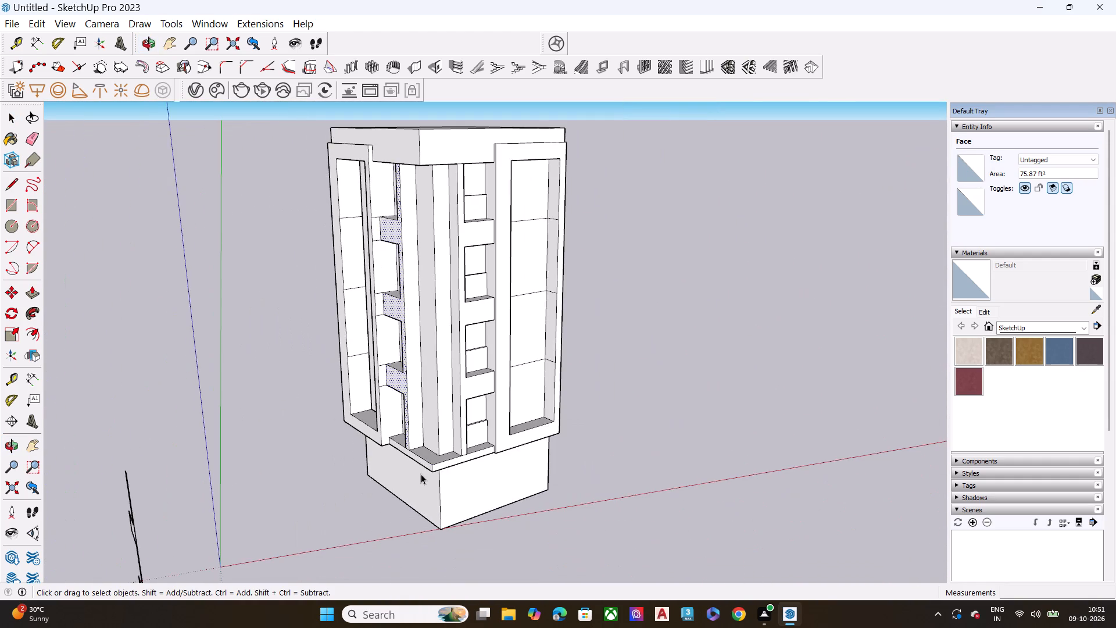
Delete the leftover edge on the framed pier's side at the upper block's top corner.
scroll(402, 455, down, 4)
scroll(384, 271, up, 18)
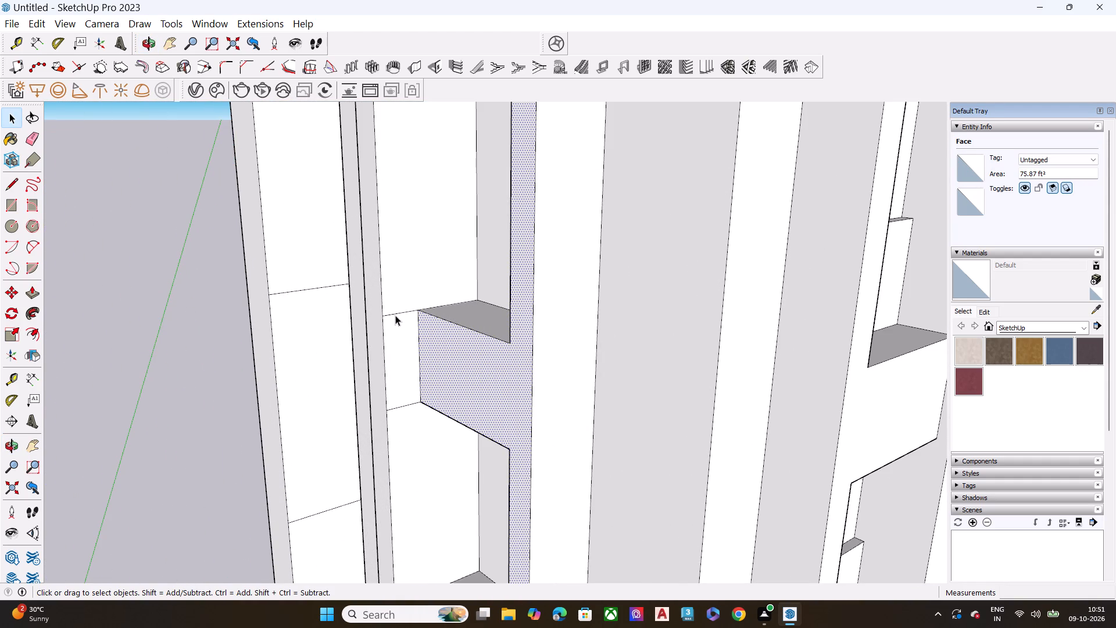
click(216, 318)
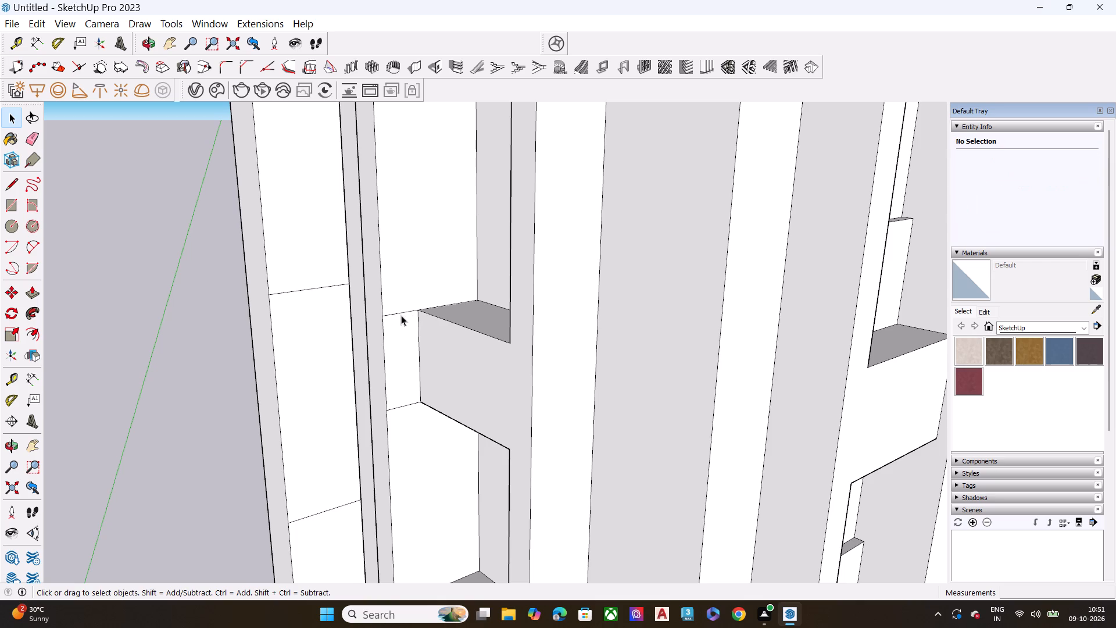
click(401, 312)
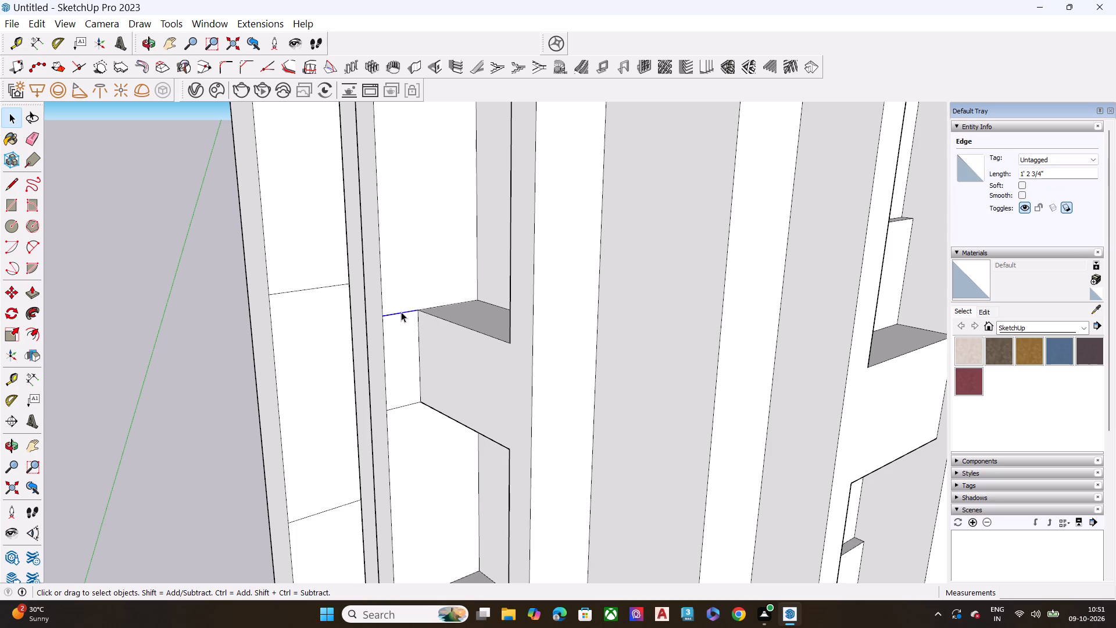
key(Delete)
Push the front face of the framed pier beside the fitted strip back 7" to line up with the upper block's corner.
scroll(356, 354, down, 3)
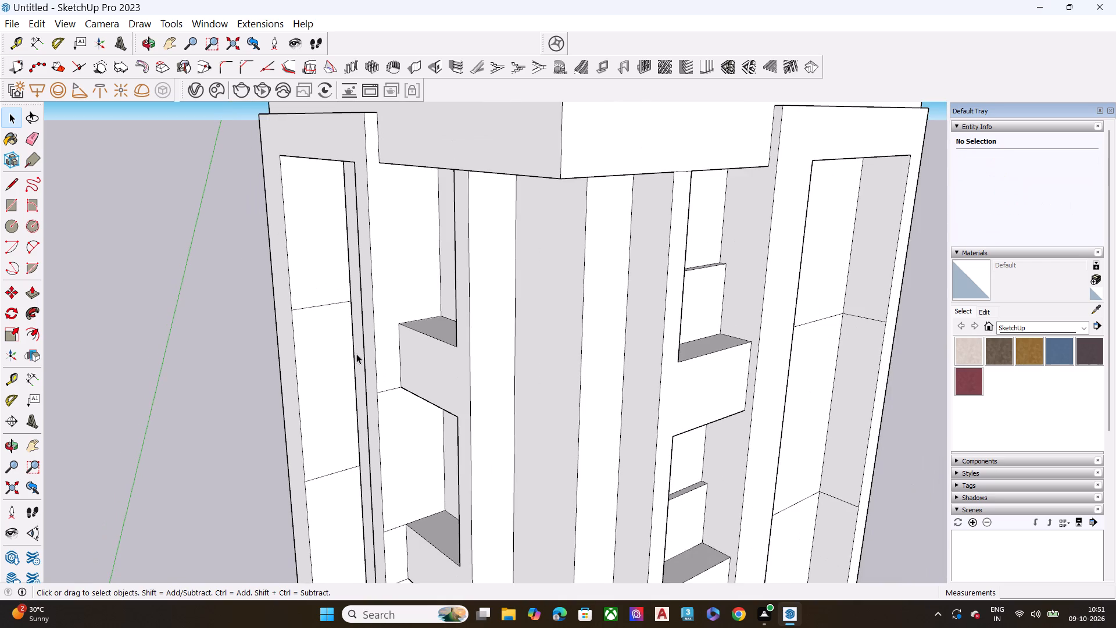
scroll(356, 354, up, 1)
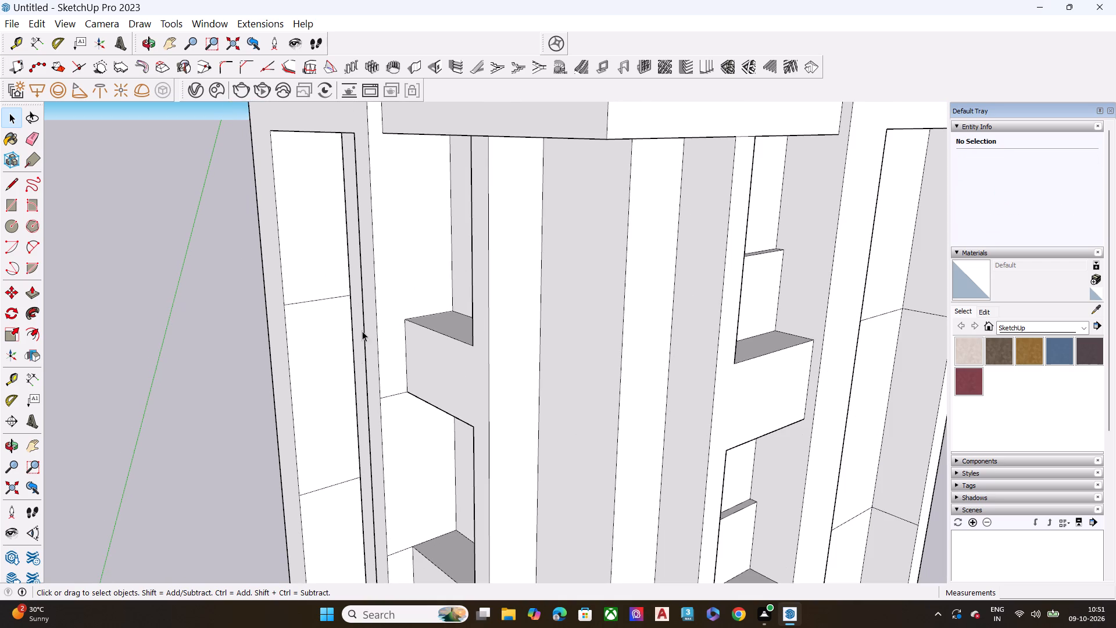
scroll(365, 322, down, 8)
scroll(362, 340, up, 7)
click(378, 326)
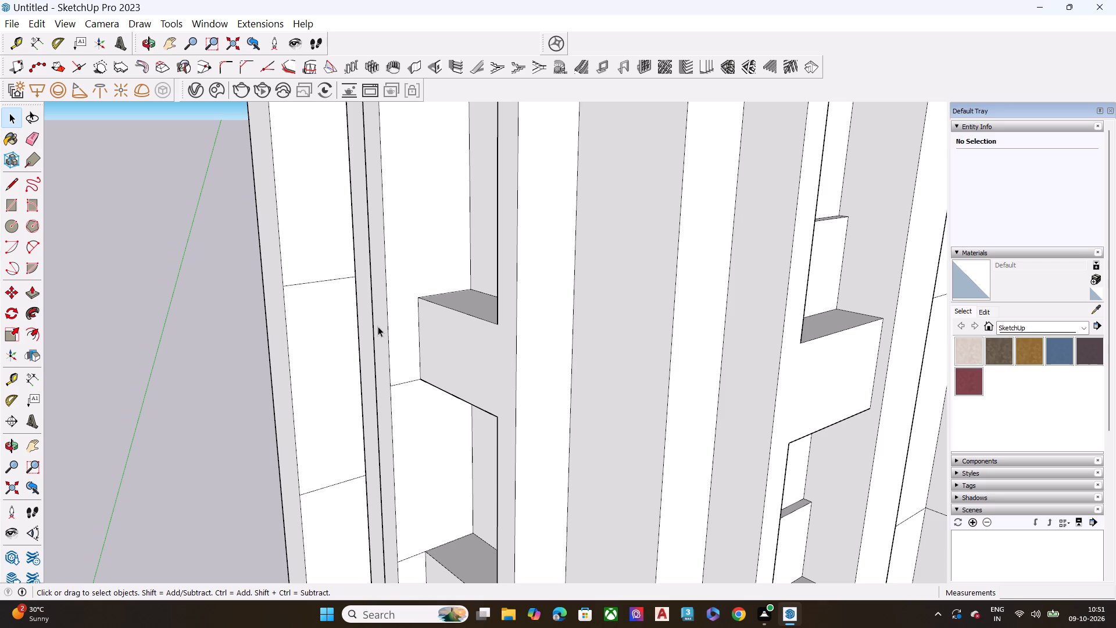
key(p)
click(378, 326)
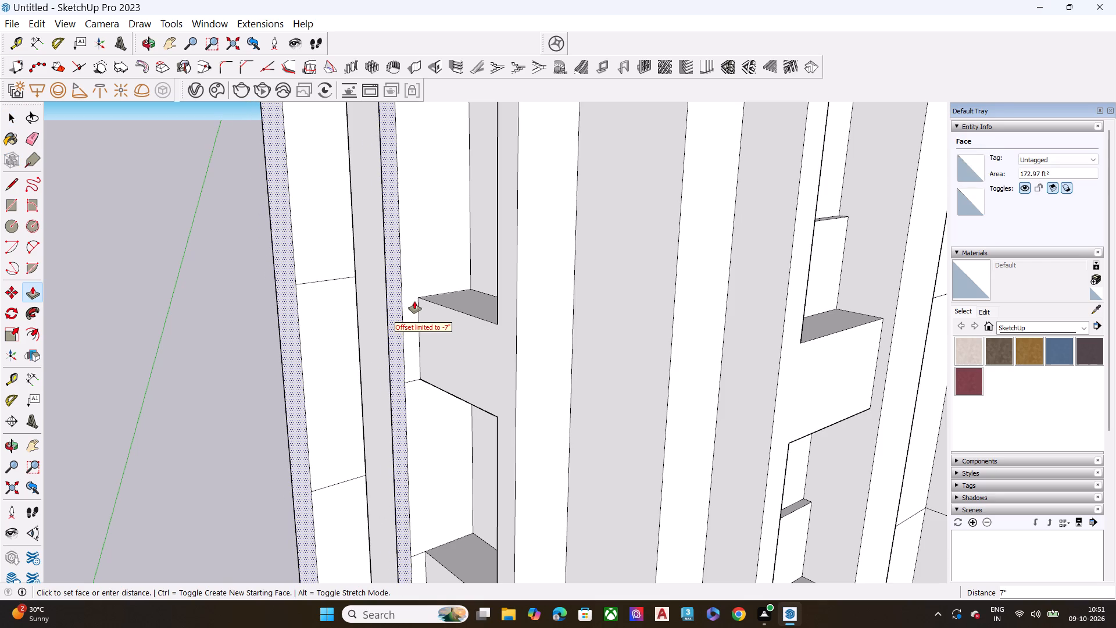
click(419, 299)
key(space)
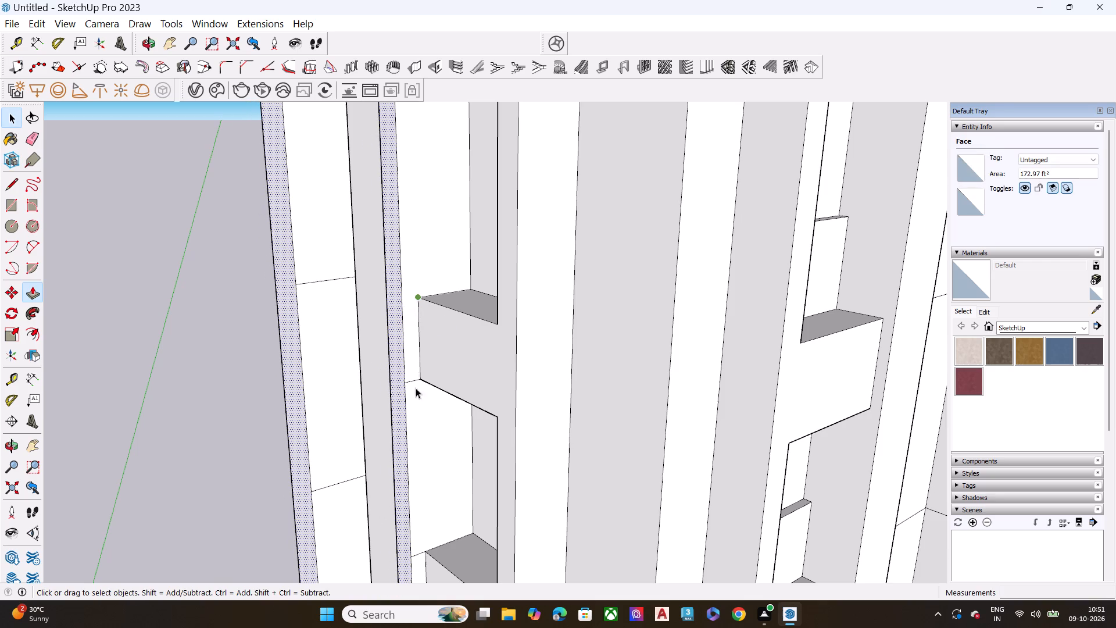
Delete the leftover edge between the framed pier and the upper block's bottom corner.
click(417, 380)
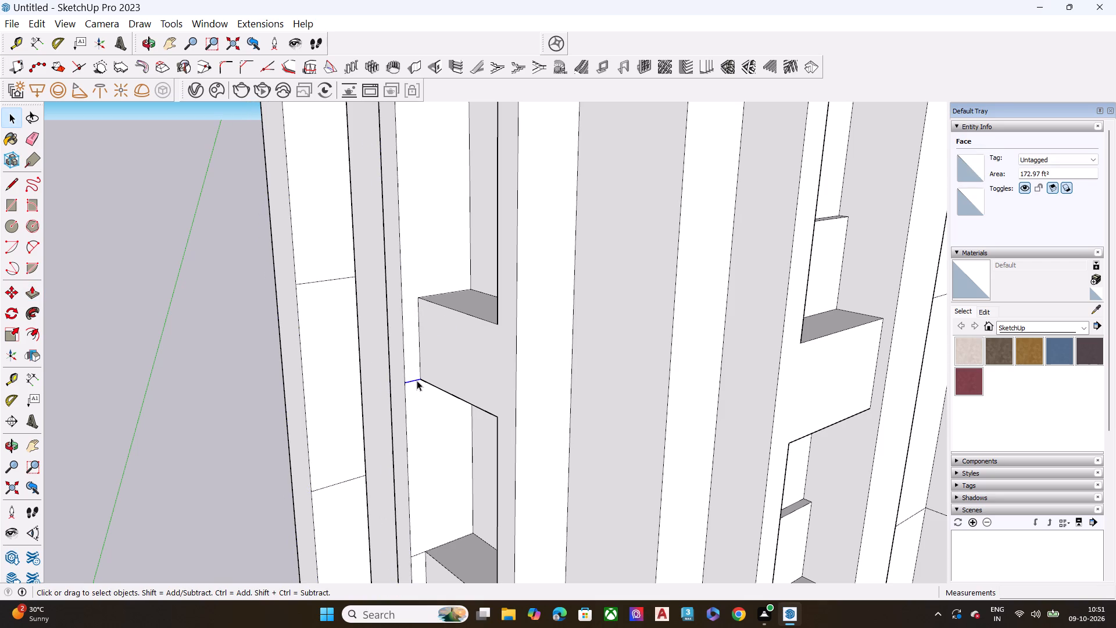
key(Delete)
Delete the leftover edges joining the framed pier to the top and bottom corners of the middle and lower blocks.
scroll(395, 351, down, 9)
middle_drag(416, 438, 413, 438)
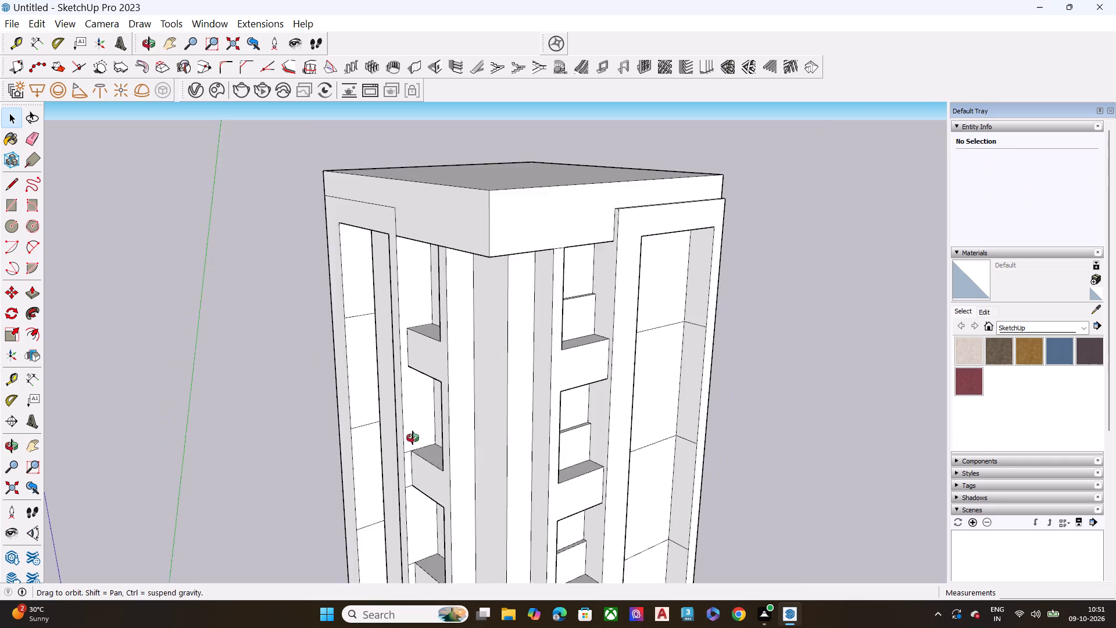
middle_drag(413, 438, 375, 402)
scroll(377, 377, up, 2)
scroll(397, 366, down, 2)
scroll(398, 366, up, 1)
scroll(400, 366, down, 13)
scroll(409, 509, up, 8)
scroll(406, 338, up, 7)
click(405, 246)
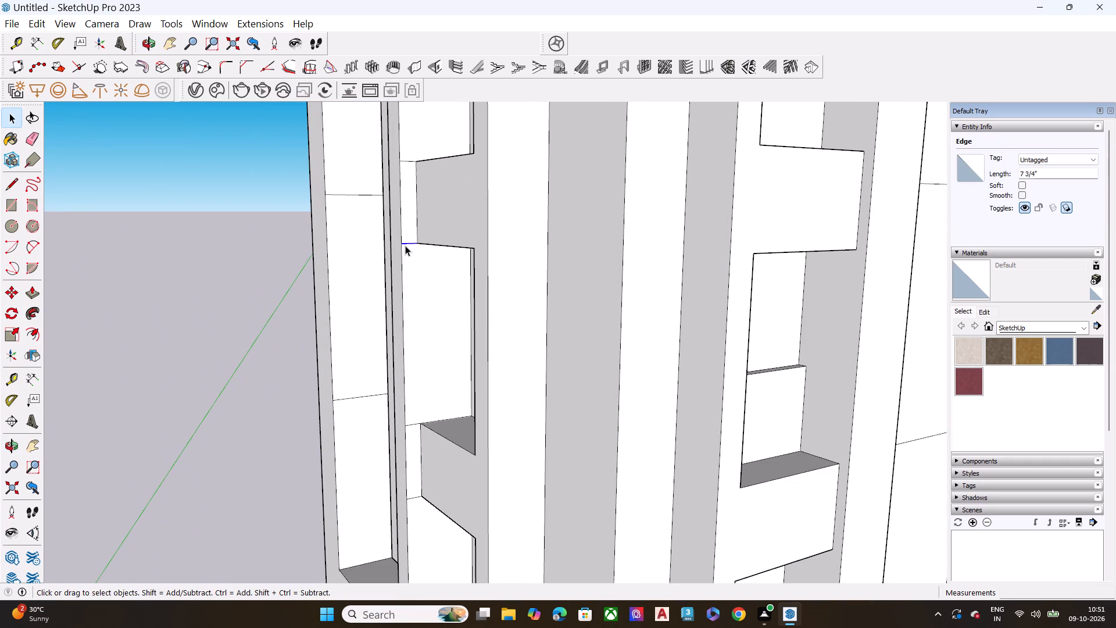
key(Delete)
click(406, 160)
click(406, 160)
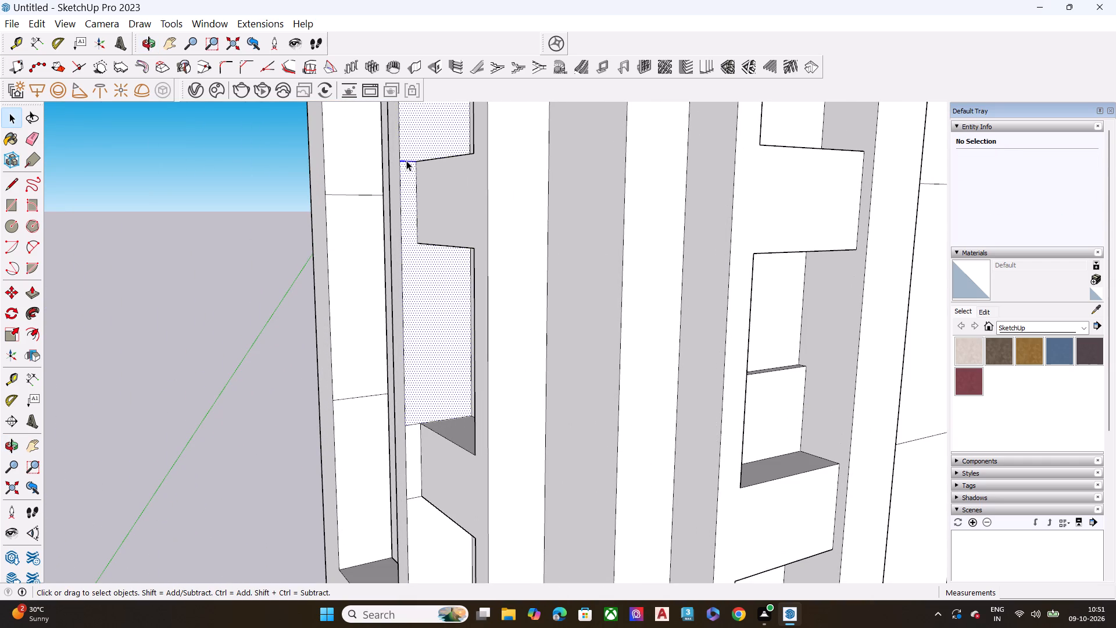
click(409, 160)
key(Delete)
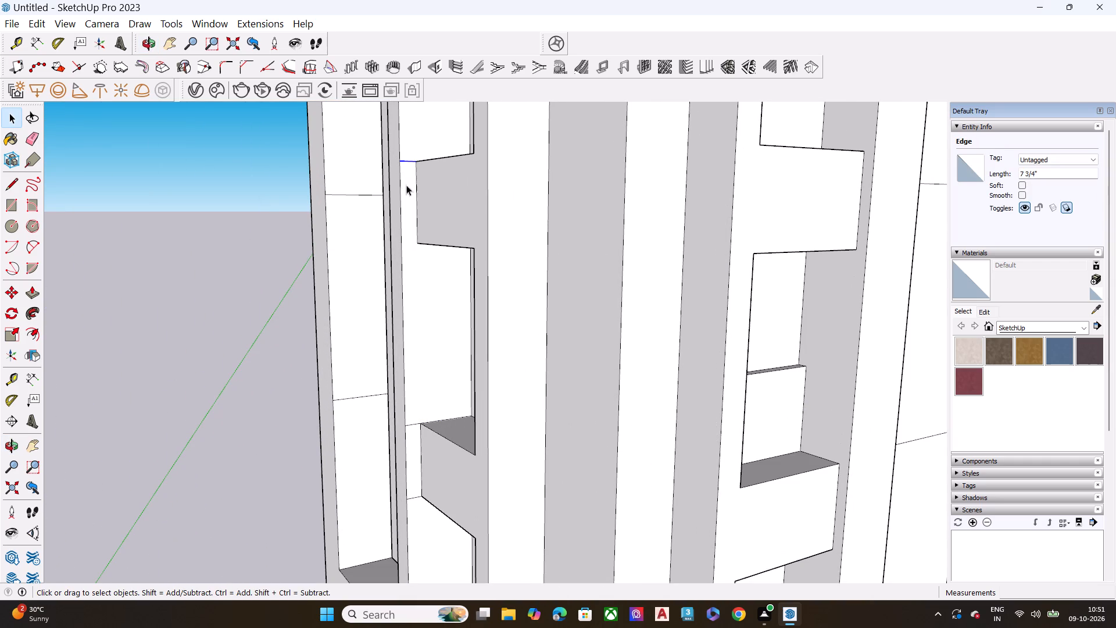
click(414, 424)
key(Delete)
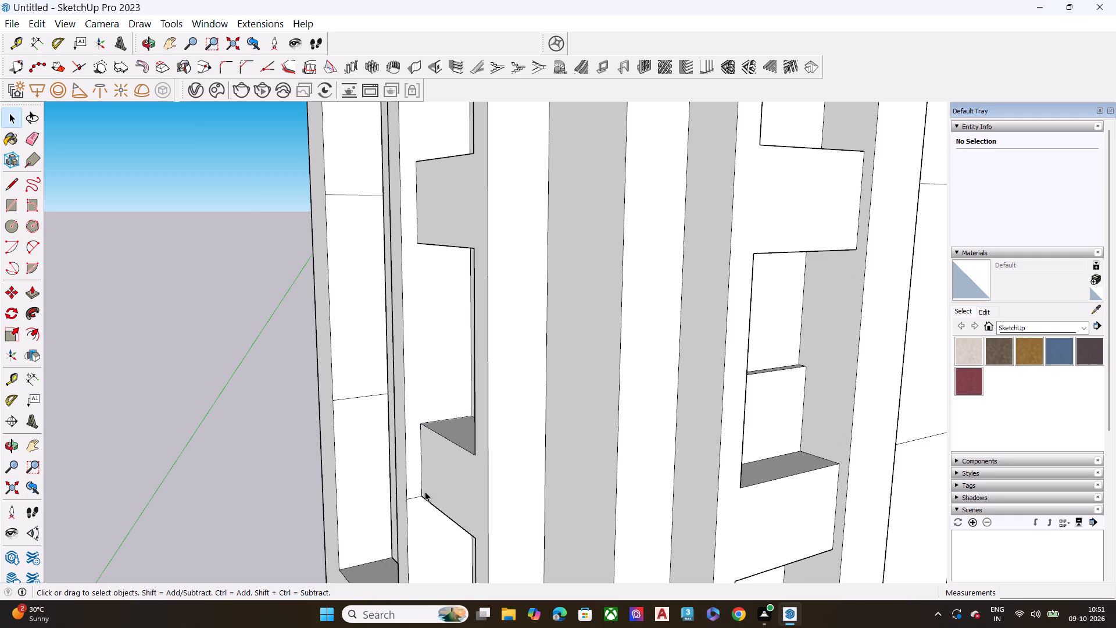
click(419, 495)
key(Delete)
Examine the cleaned strips, framed piers and base ledge on both sides of the tower, and the area around it.
scroll(457, 362, down, 5)
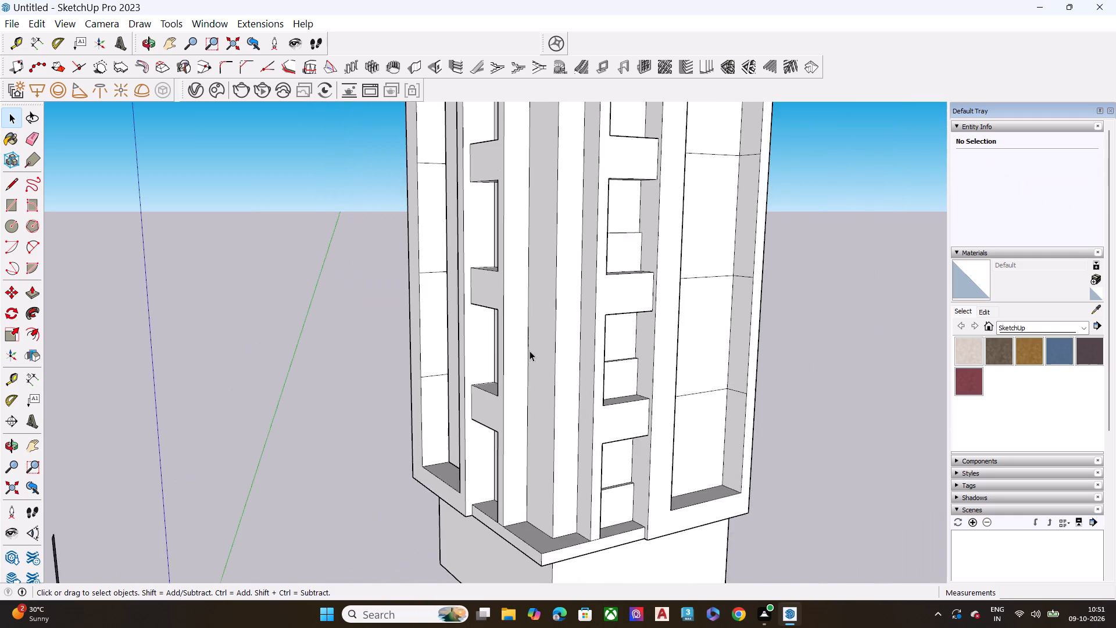
scroll(530, 351, down, 8)
middle_drag(466, 494, 493, 479)
scroll(493, 479, up, 5)
scroll(481, 469, down, 5)
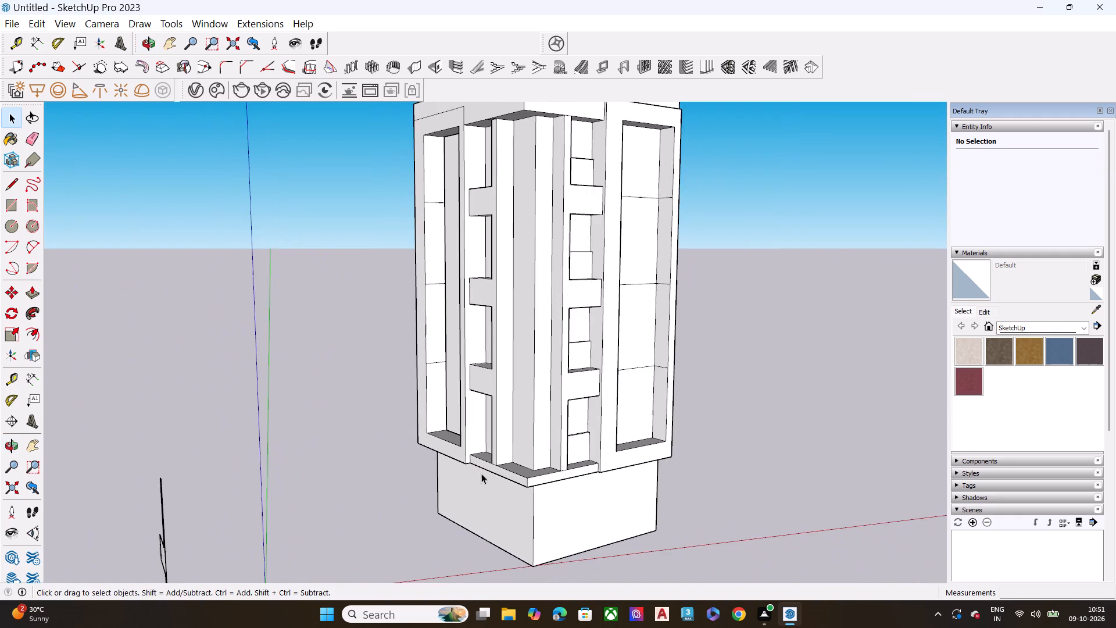
key(space)
middle_drag(442, 422, 598, 433)
scroll(415, 238, down, 5)
middle_drag(521, 365, 434, 380)
scroll(244, 411, up, 2)
scroll(294, 245, down, 7)
scroll(332, 245, up, 2)
scroll(335, 245, down, 2)
Delete the spare flat strip-and-blocks profile standing apart from the tower.
drag(278, 304, 334, 472)
right_drag(336, 402, 336, 448)
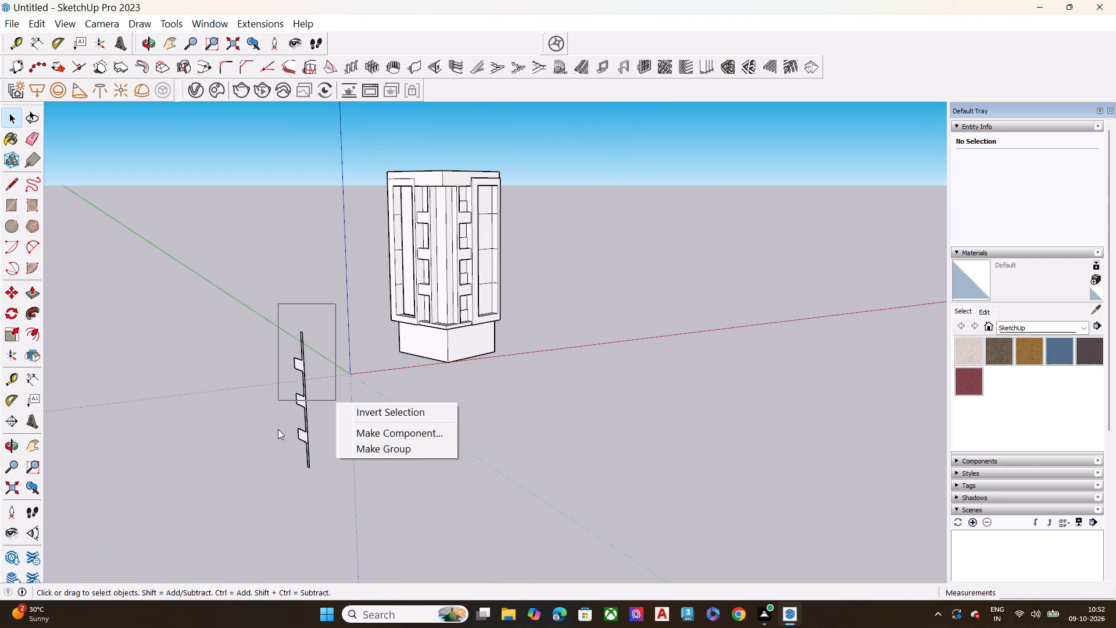
click(208, 406)
drag(212, 319, 325, 506)
right_click(325, 506)
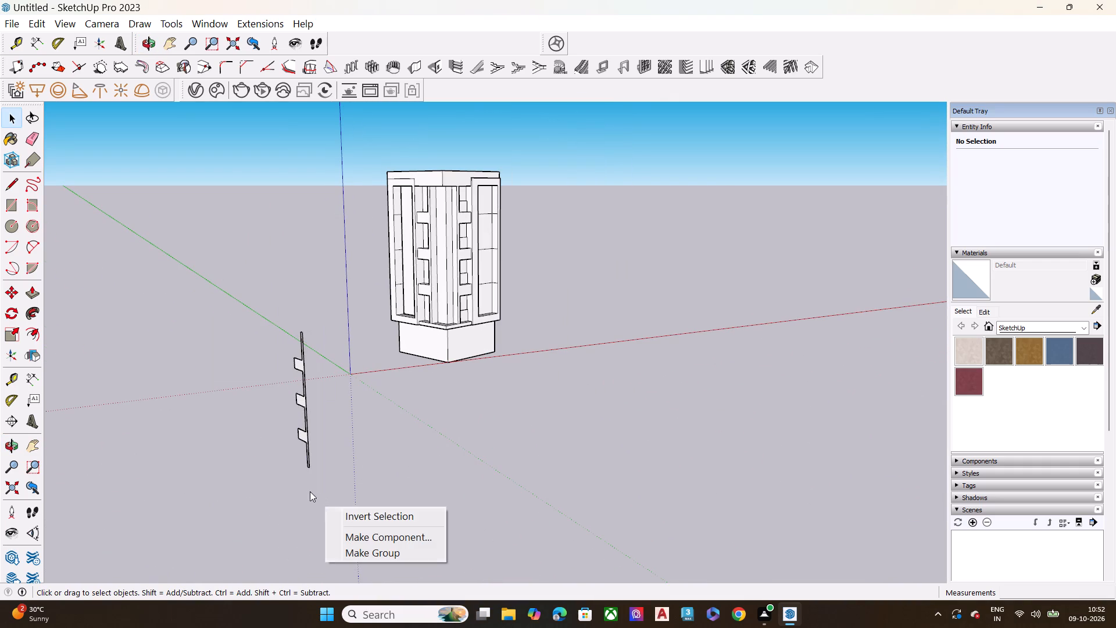
drag(191, 251, 321, 541)
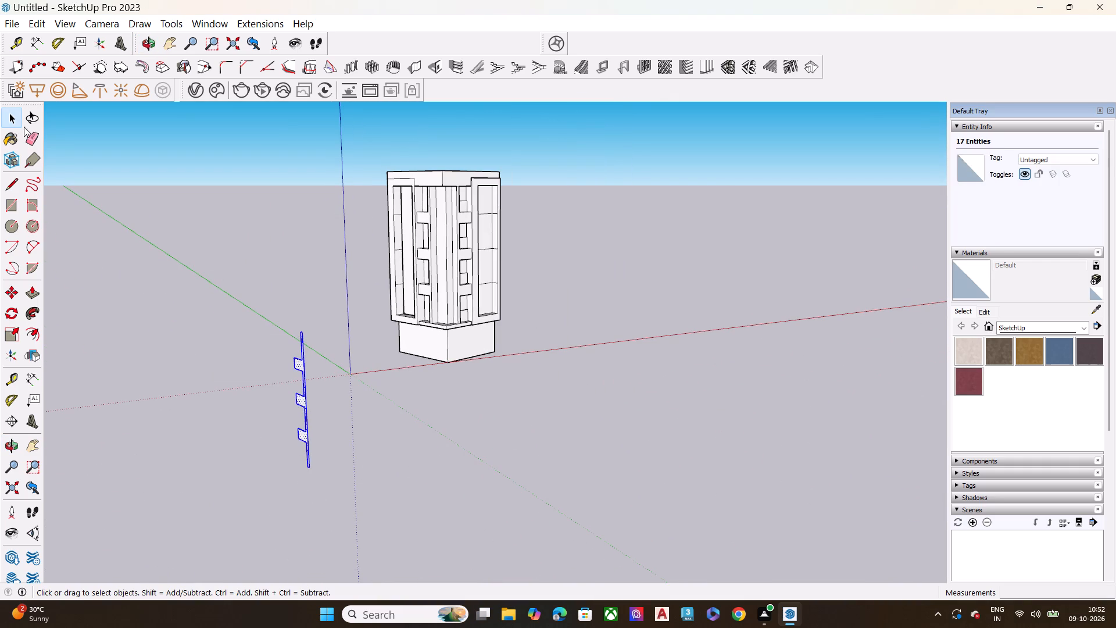
click(32, 136)
drag(275, 312, 347, 485)
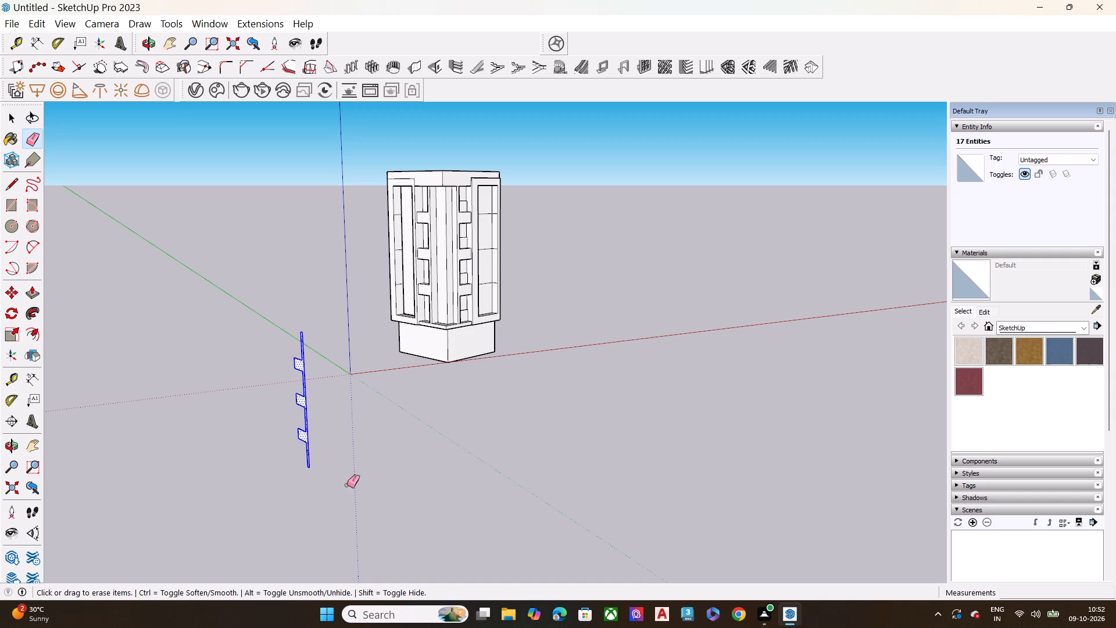
drag(347, 485, 307, 430)
click(307, 430)
click(304, 392)
click(302, 388)
key(space)
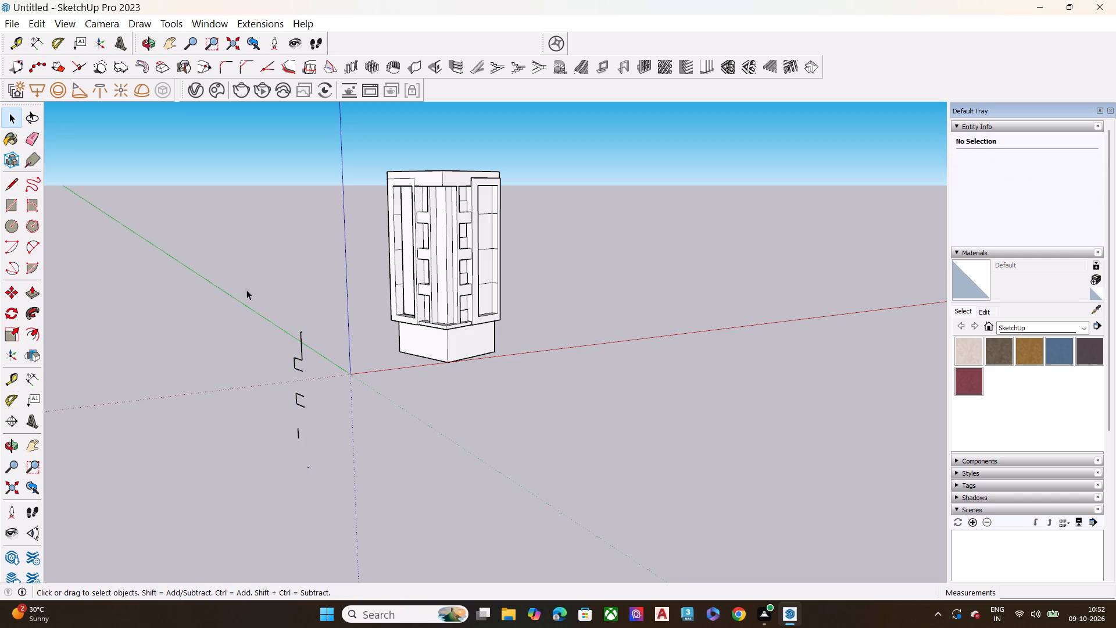
drag(251, 288, 342, 532)
key(Delete)
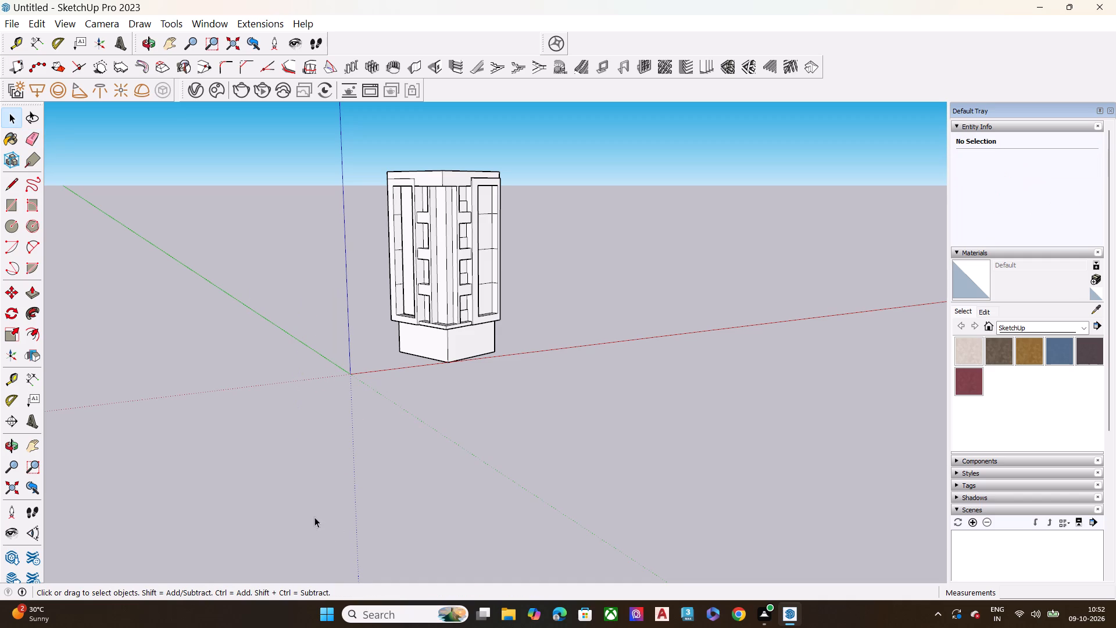
Examine the strips, blocks and framed piers on both adjoining sides below the top cap.
scroll(348, 456, down, 5)
scroll(498, 294, up, 10)
scroll(330, 365, up, 5)
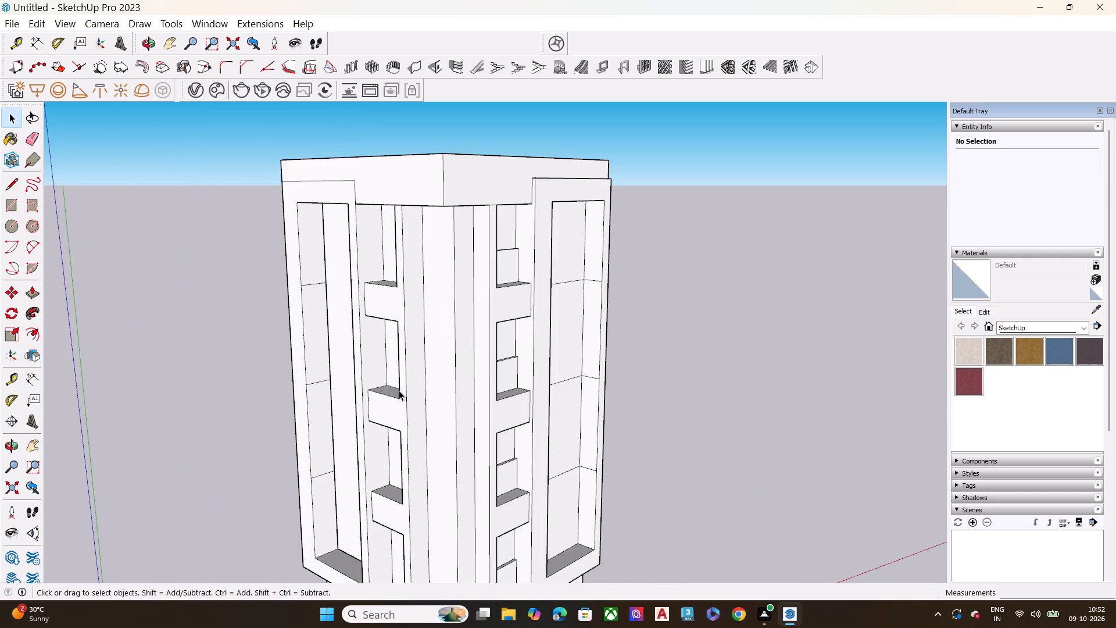
middle_drag(402, 390, 474, 390)
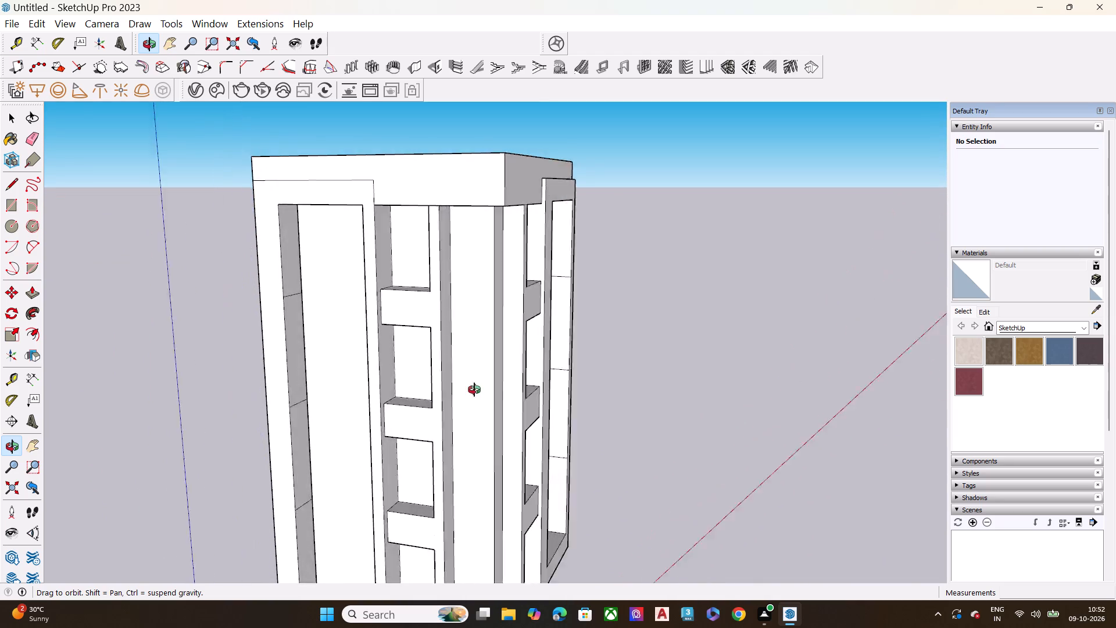
middle_drag(474, 390, 320, 389)
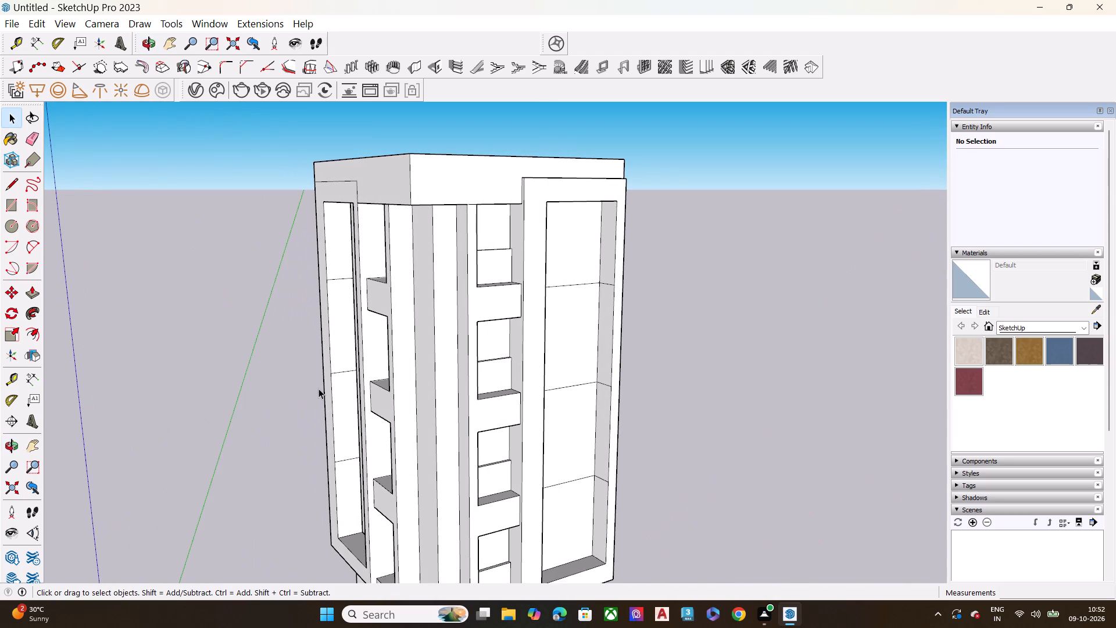
scroll(319, 388, up, 1)
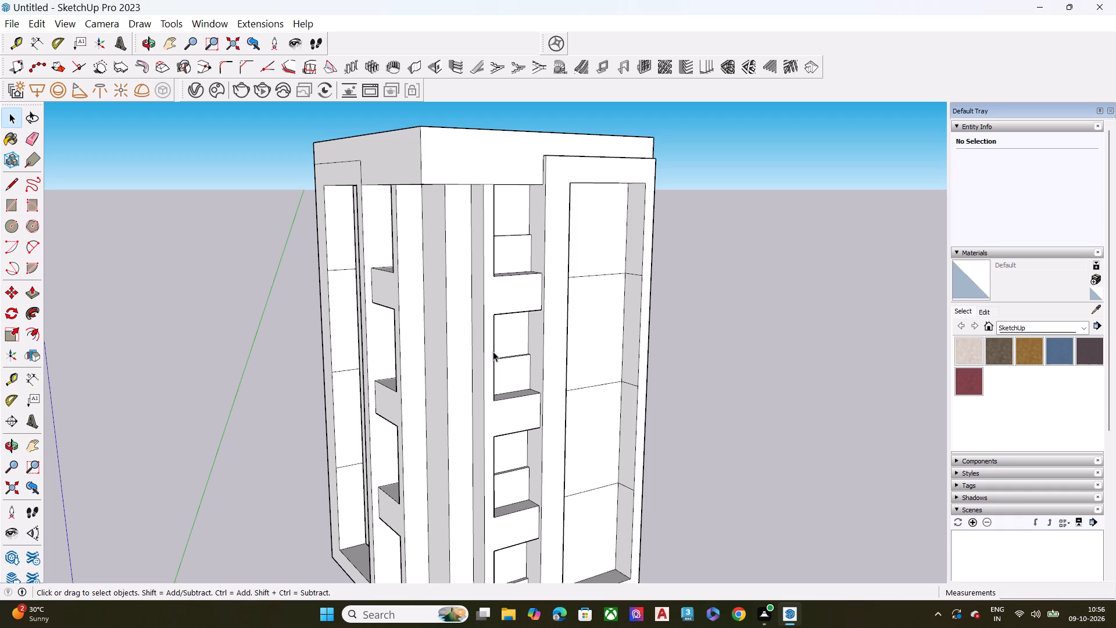
scroll(450, 266, down, 2)
scroll(464, 313, down, 1)
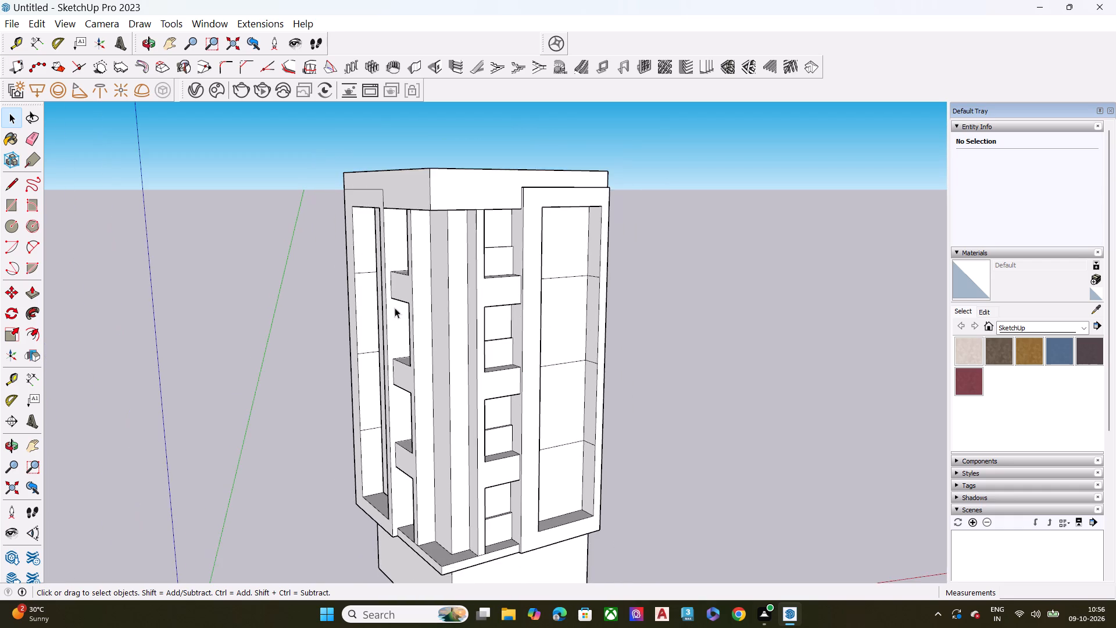
Push the top cap's face above the fitted strip back 7 3/4" to the strip's upper end.
middle_drag(395, 305, 484, 399)
scroll(381, 175, up, 7)
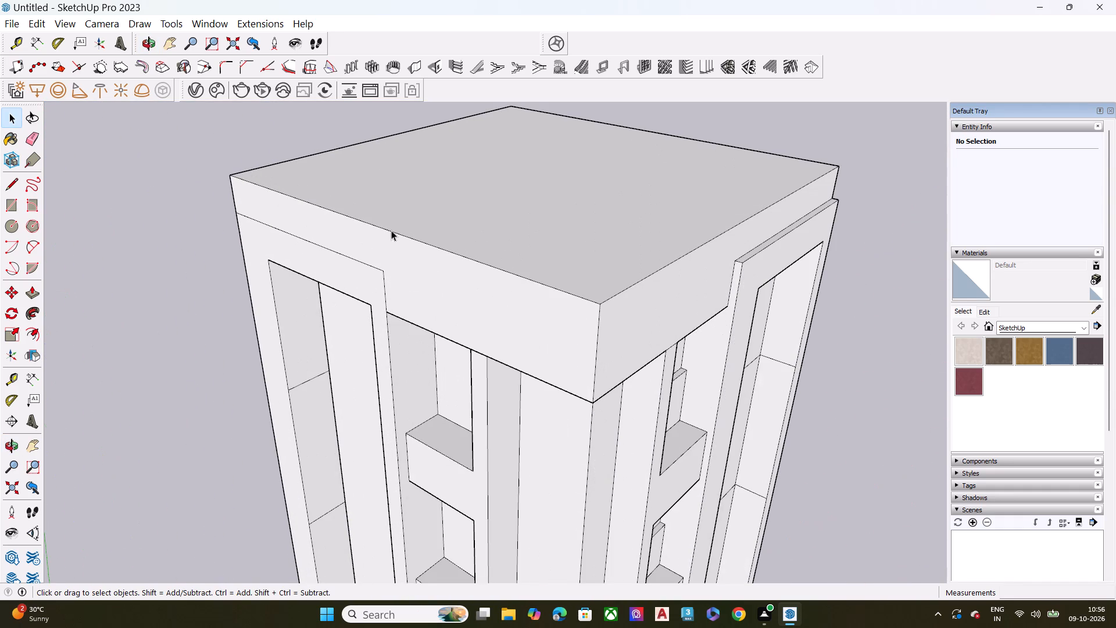
click(412, 283)
key(p)
click(412, 283)
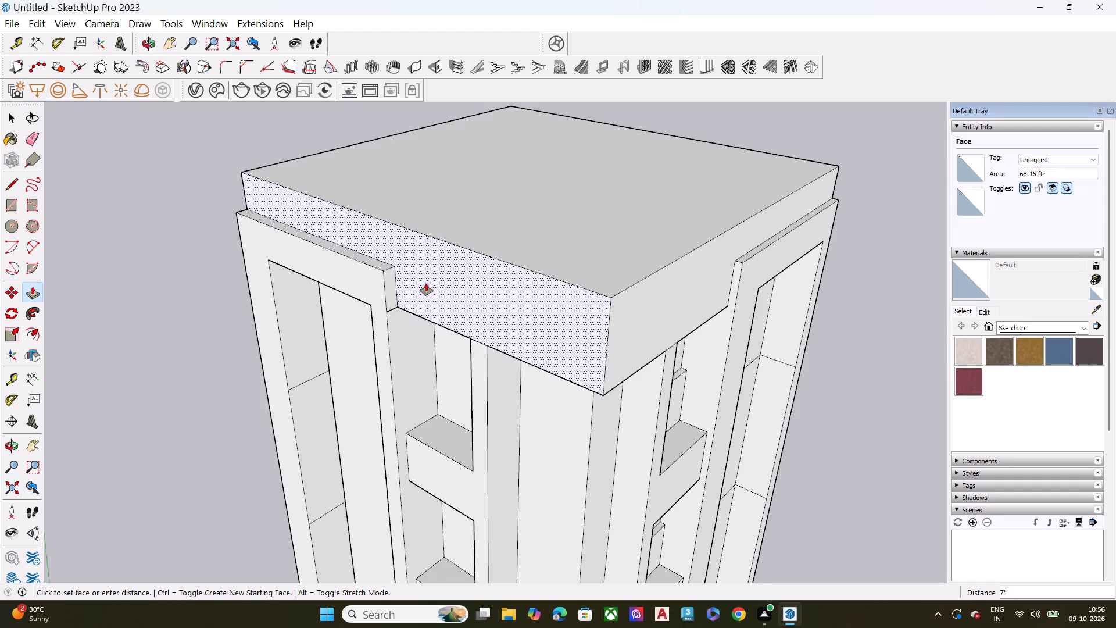
click(485, 347)
key(space)
Delete the leftover edge on the framed pier's inner side at the cap's lower corner.
scroll(425, 287, down, 6)
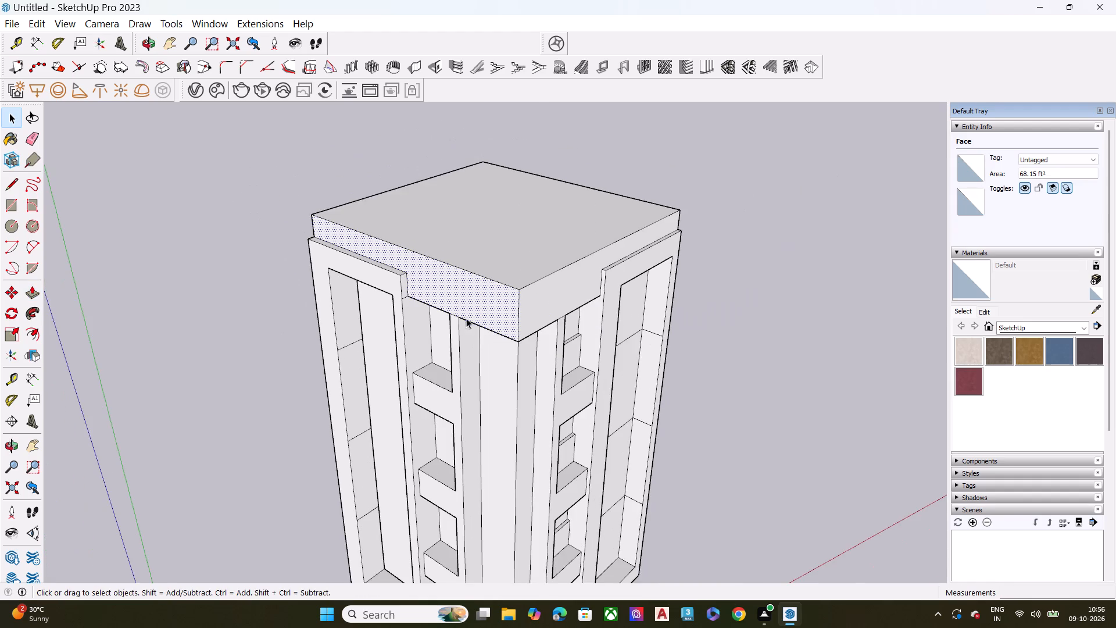
middle_drag(431, 333, 381, 323)
scroll(381, 320, up, 9)
click(400, 268)
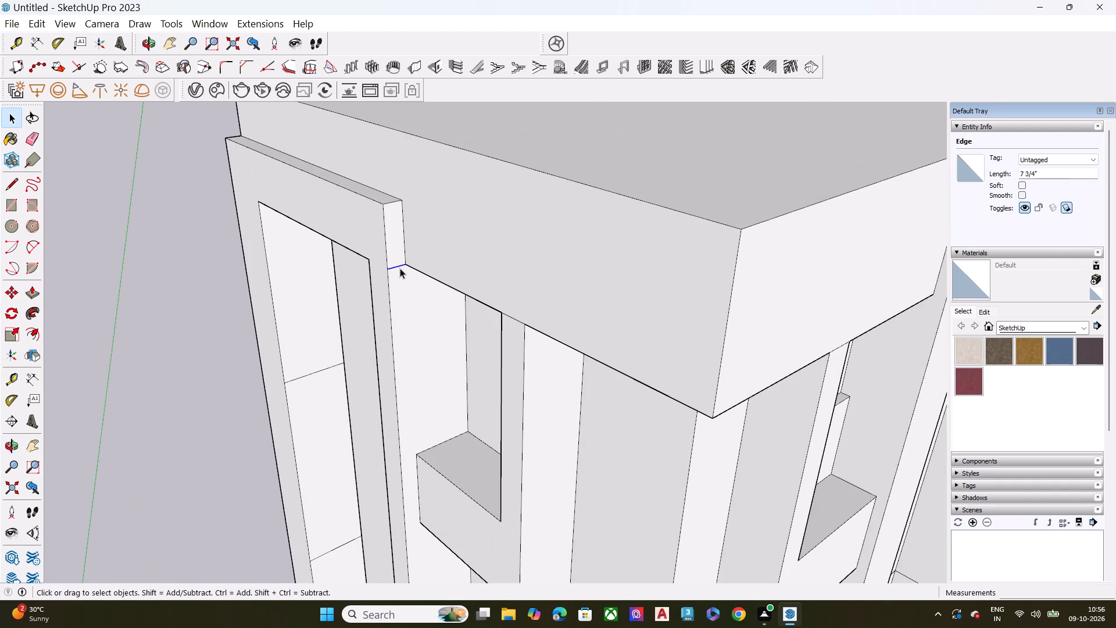
key(Delete)
Examine the whole tower from above and below, comparing the cap, framed piers and strips on both sides.
scroll(408, 267, down, 5)
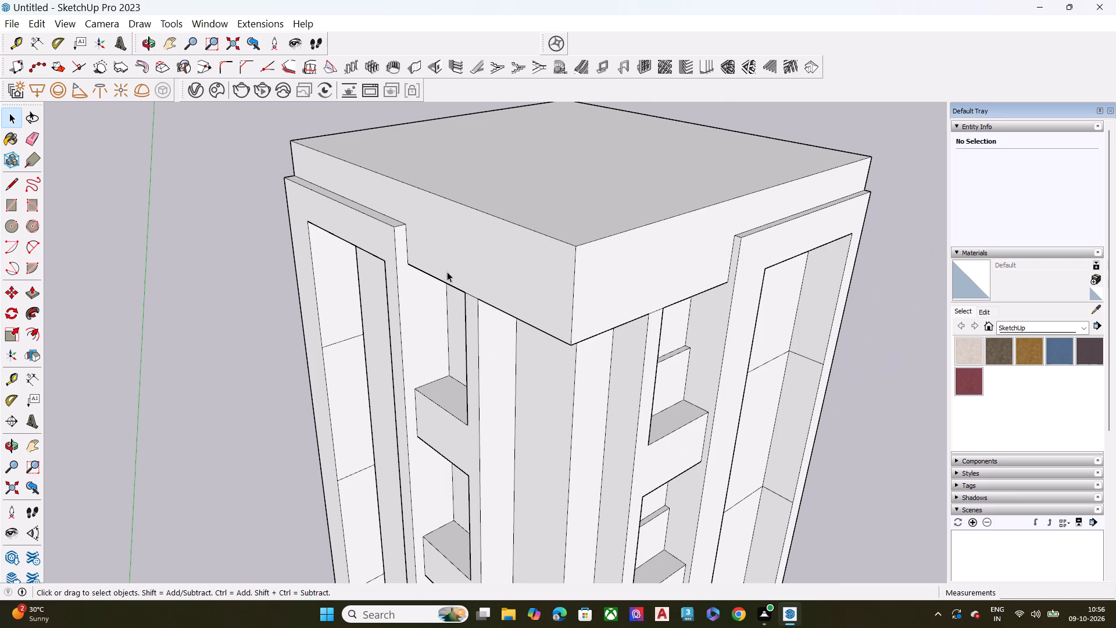
scroll(487, 299, up, 1)
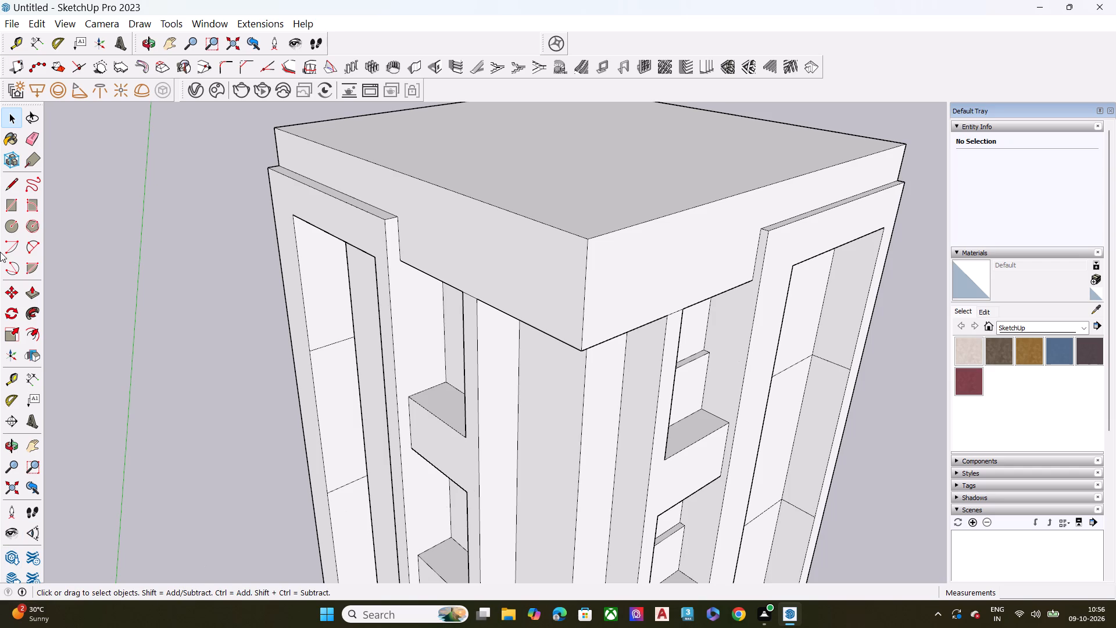
scroll(541, 327, down, 17)
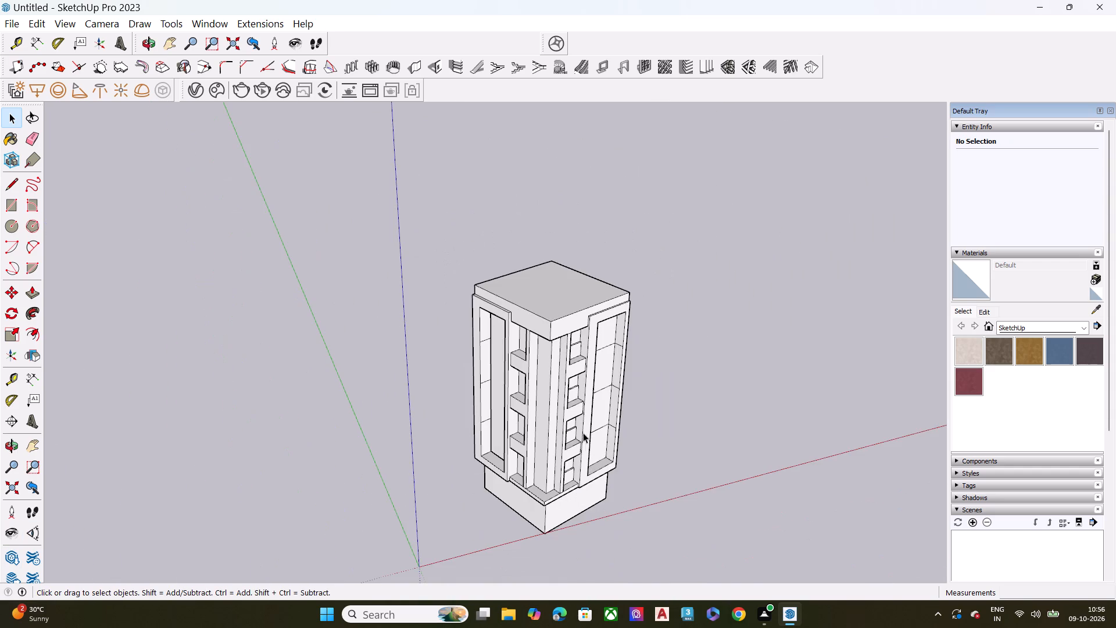
middle_drag(557, 467, 513, 310)
scroll(499, 315, up, 1)
scroll(561, 452, up, 3)
scroll(561, 452, down, 1)
scroll(561, 452, up, 2)
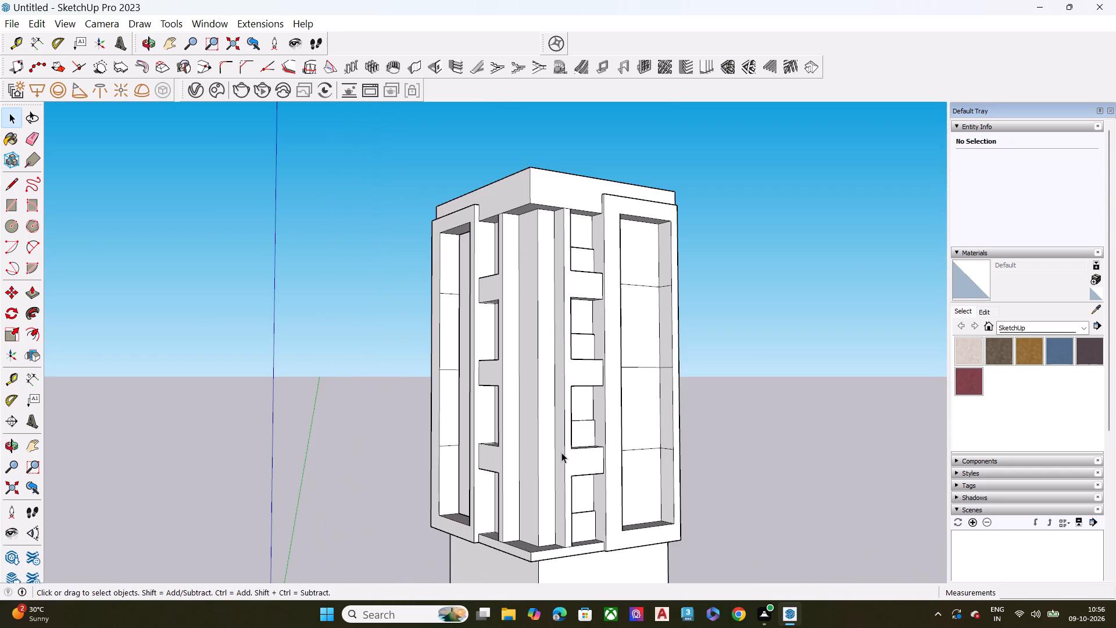
scroll(563, 452, down, 1)
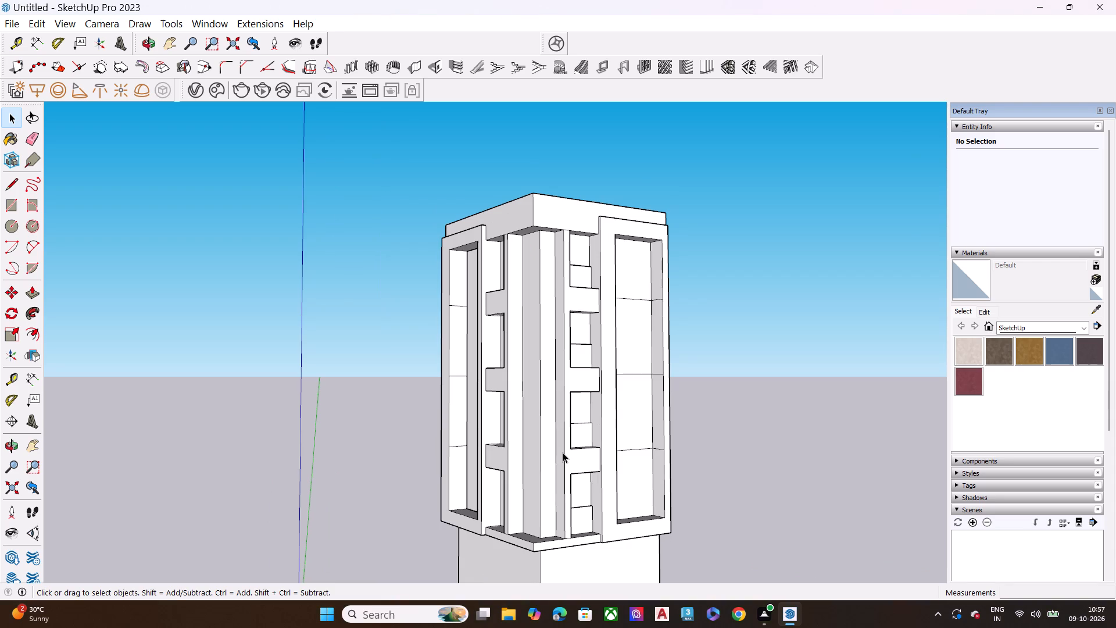
scroll(563, 452, up, 1)
scroll(563, 452, down, 3)
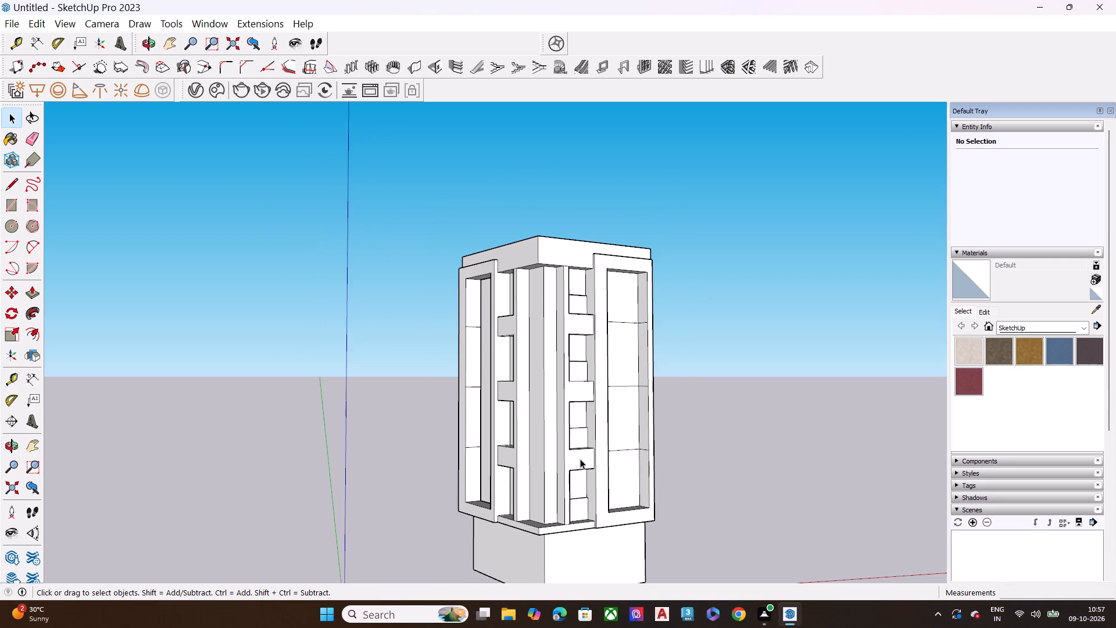
Examine the tower from several angles, checking the framed piers, strips, blocks and cap on both adjoining sides.
middle_drag(539, 509, 415, 529)
scroll(584, 466, up, 5)
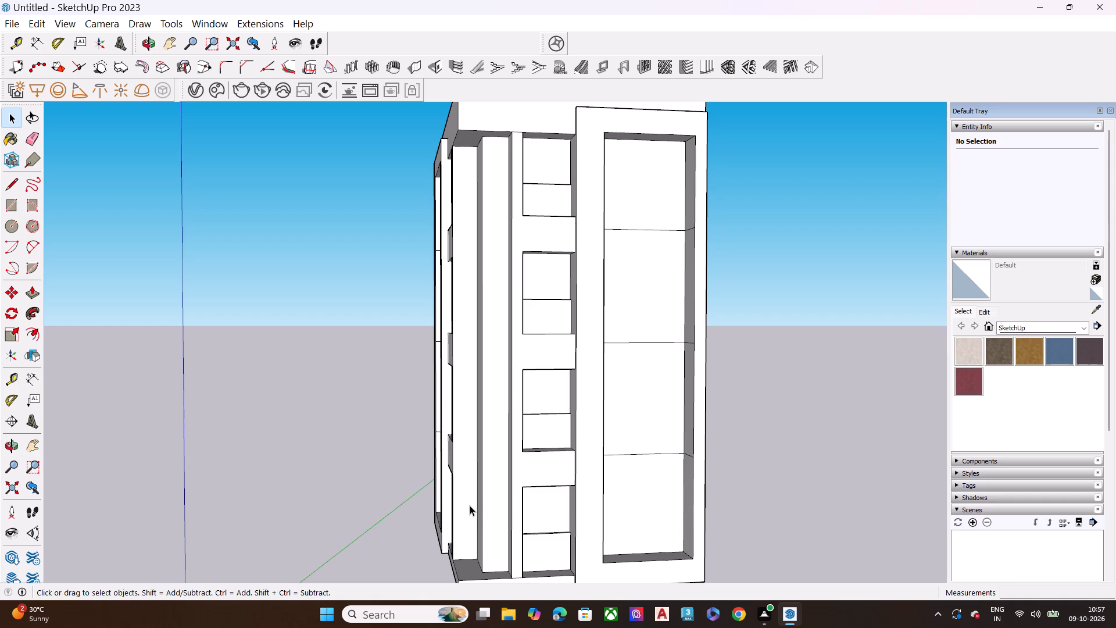
scroll(585, 442, down, 6)
middle_drag(537, 524, 701, 567)
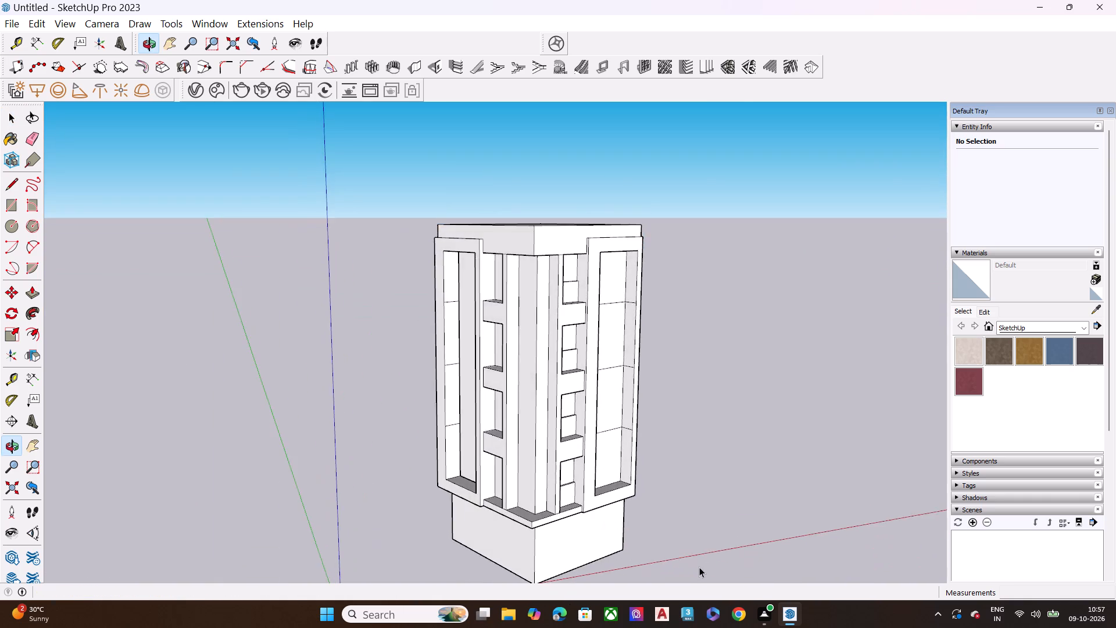
scroll(416, 514, up, 7)
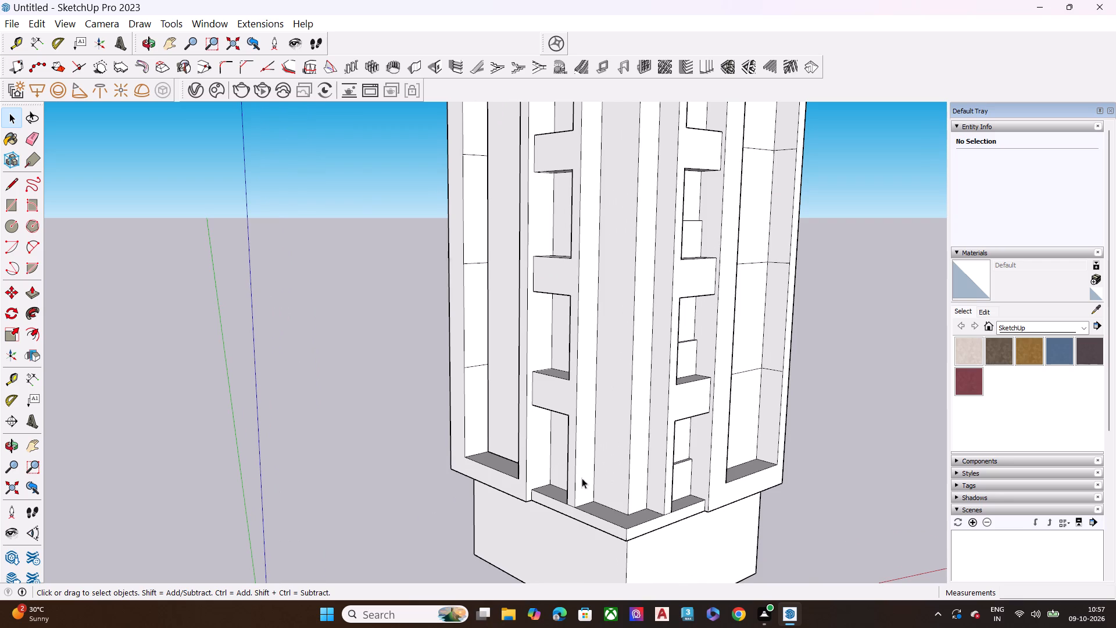
scroll(642, 486, down, 3)
middle_drag(692, 508, 458, 531)
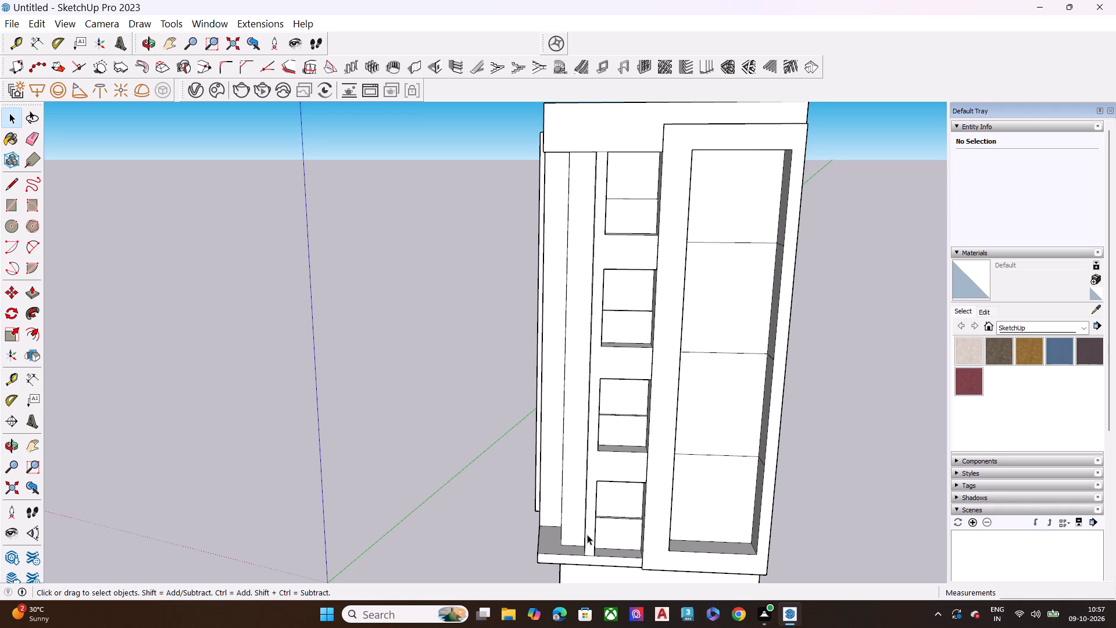
scroll(544, 430, down, 4)
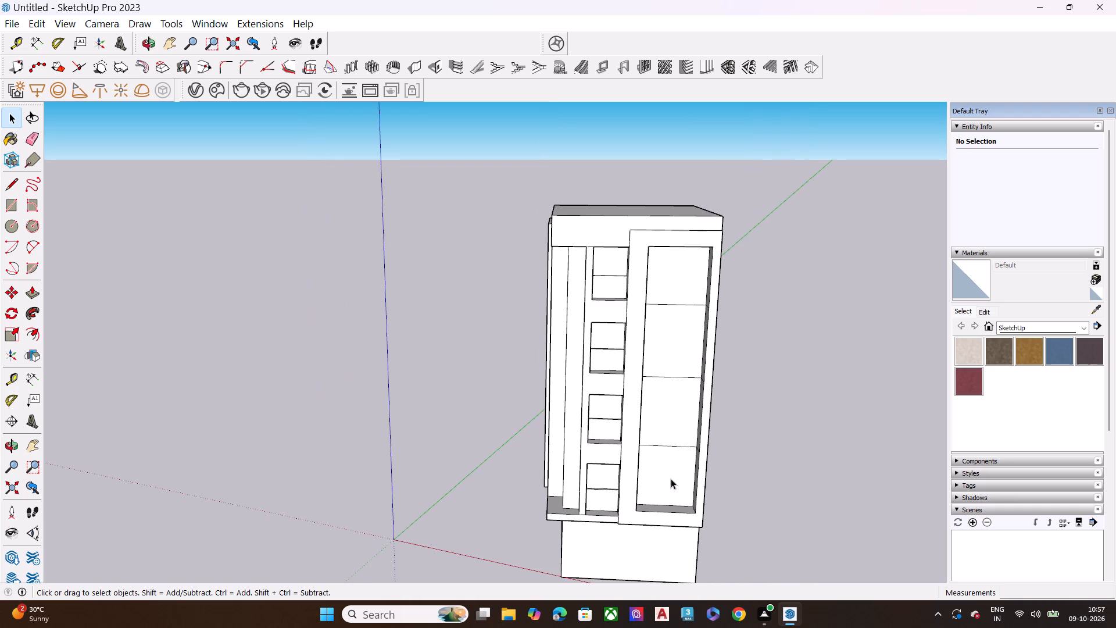
middle_drag(671, 480, 624, 494)
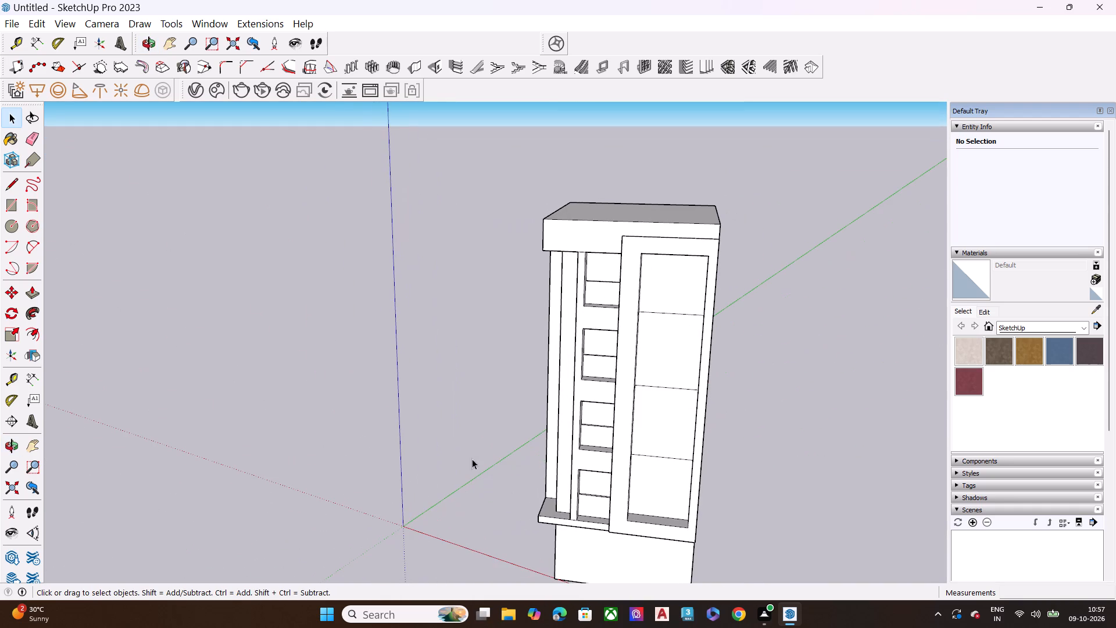
scroll(486, 440, up, 3)
scroll(533, 406, down, 4)
middle_drag(601, 530, 768, 453)
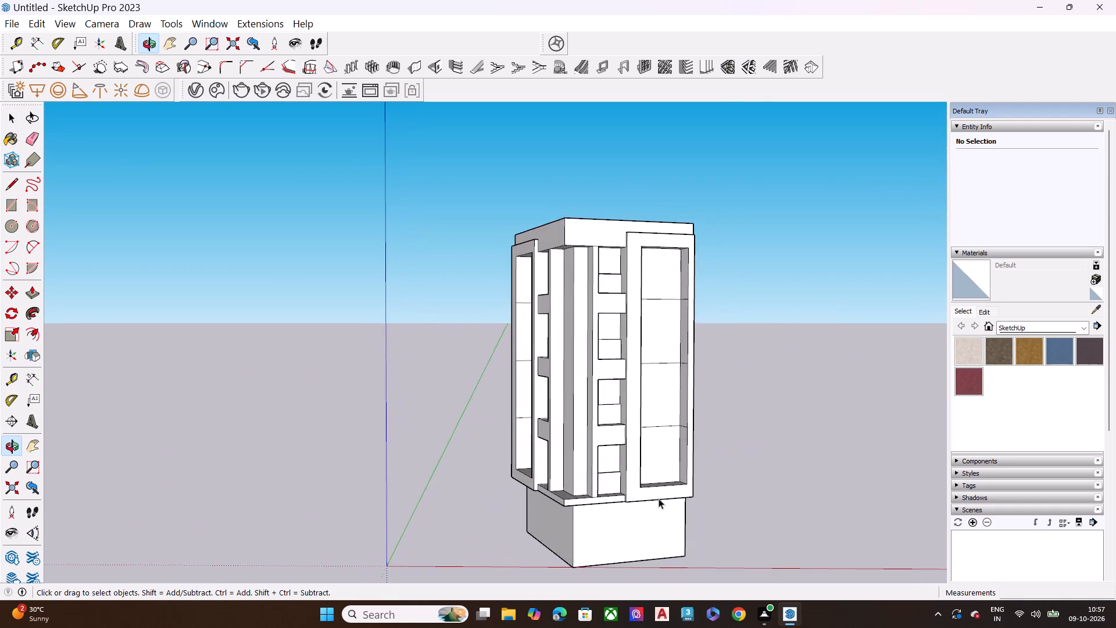
scroll(596, 500, up, 1)
scroll(594, 501, down, 1)
scroll(594, 501, up, 6)
scroll(549, 495, down, 2)
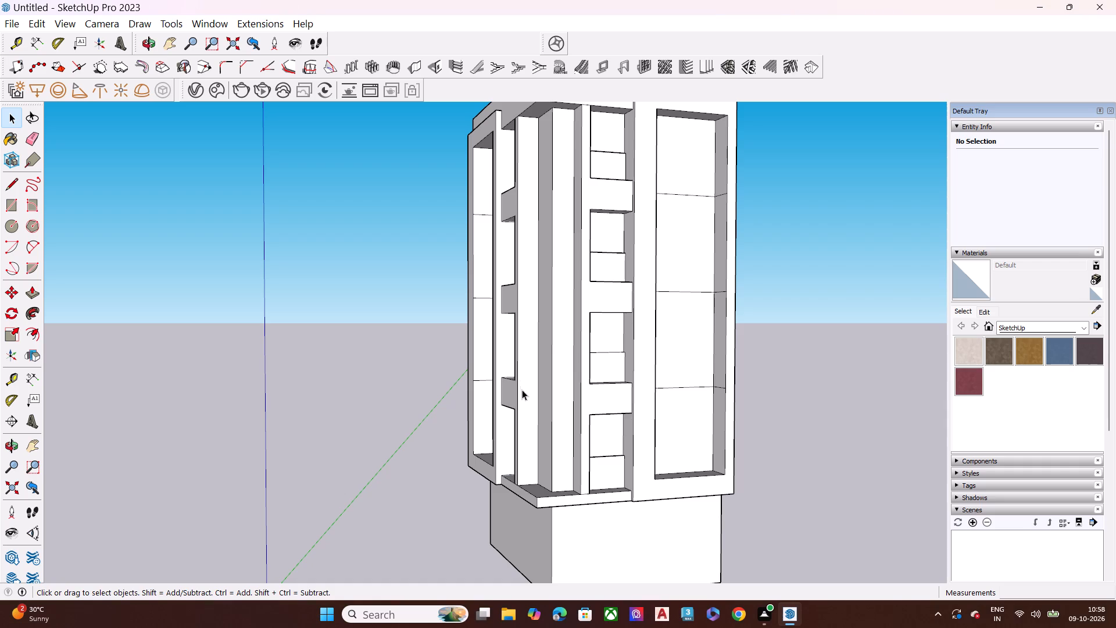
scroll(533, 340, down, 4)
middle_drag(552, 307, 621, 376)
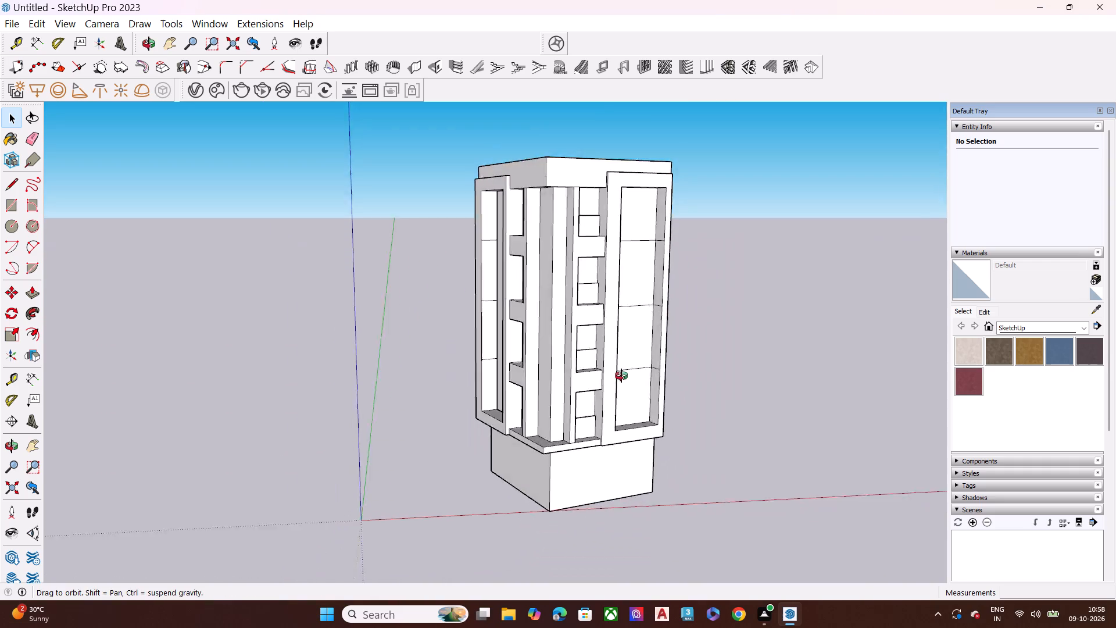
middle_drag(621, 376, 711, 393)
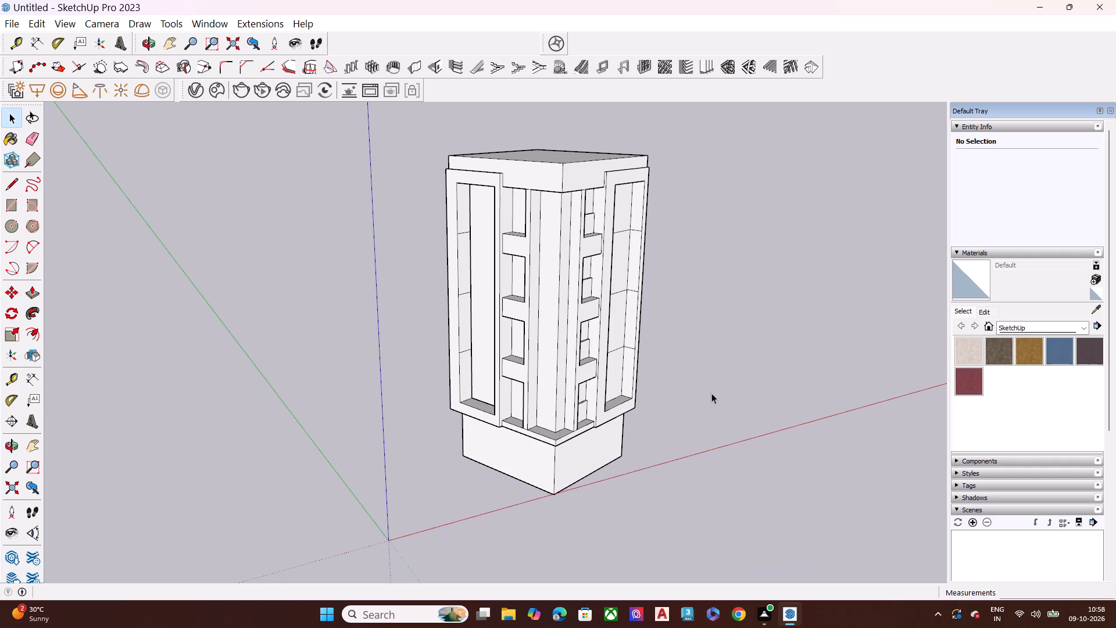
Switch to File Explorer, open the reference photo 1000093875.jpg from re.zip in Downloads, and bring it up over the model.
click(510, 618)
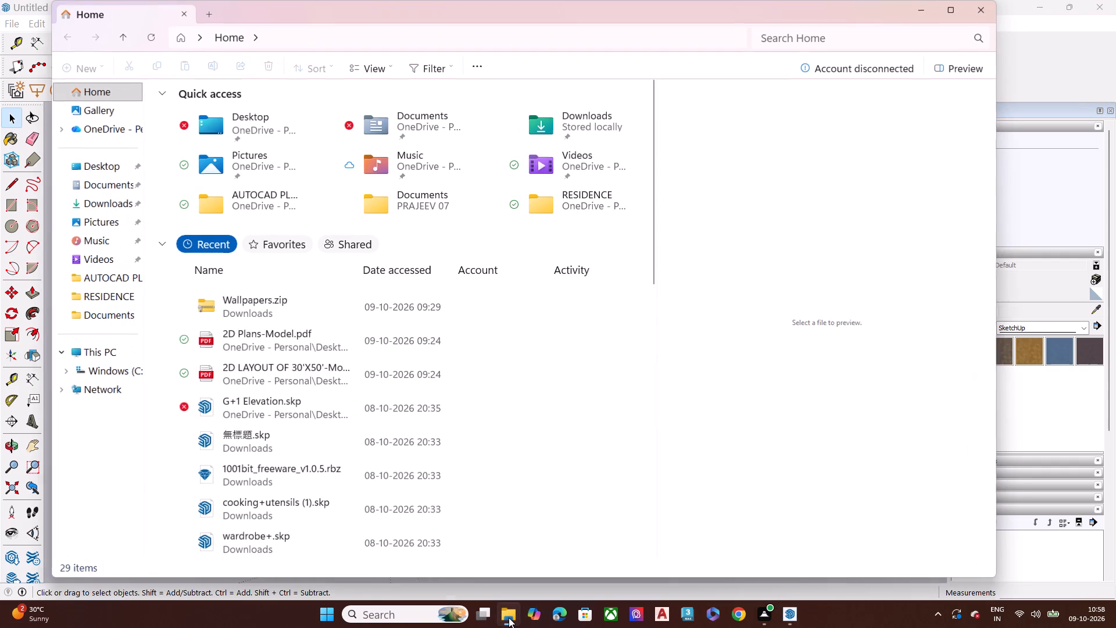
double_click(278, 309)
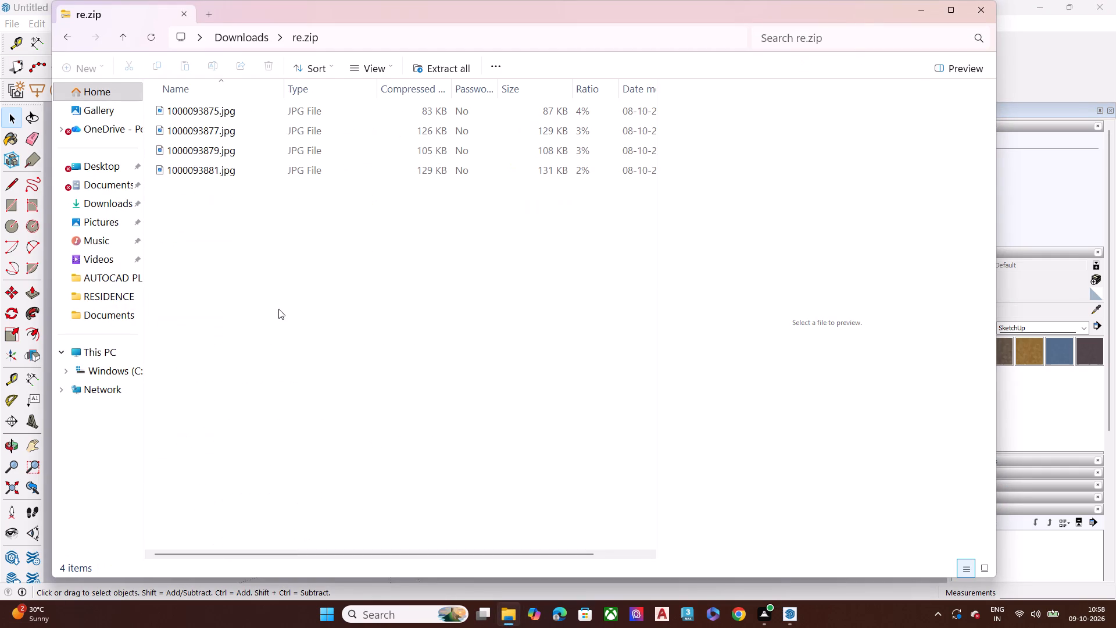
double_click(206, 114)
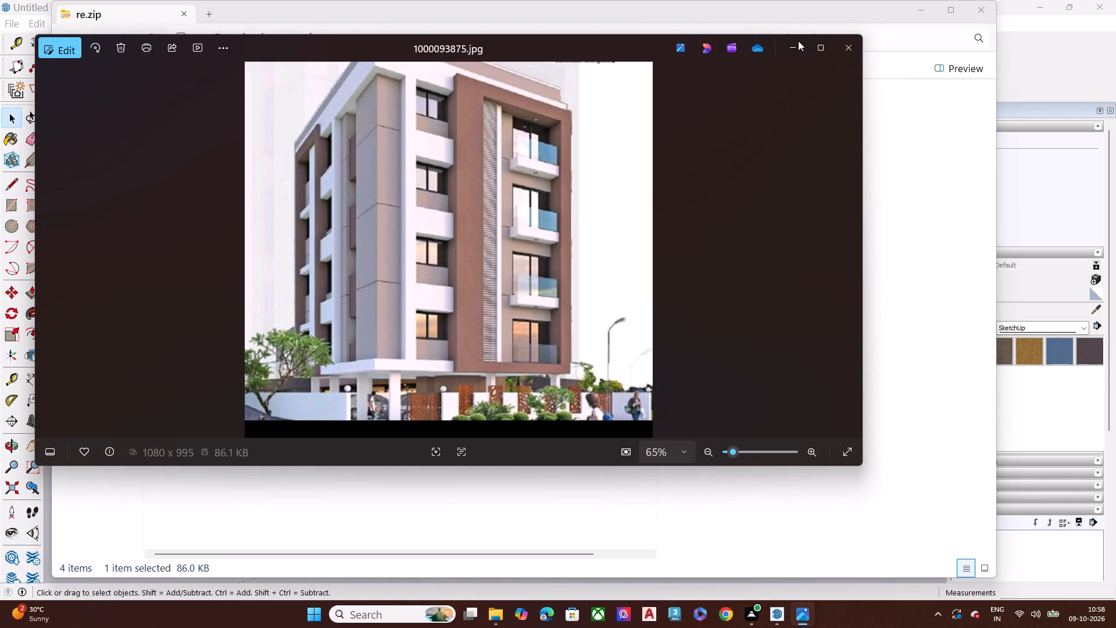
click(794, 48)
click(926, 10)
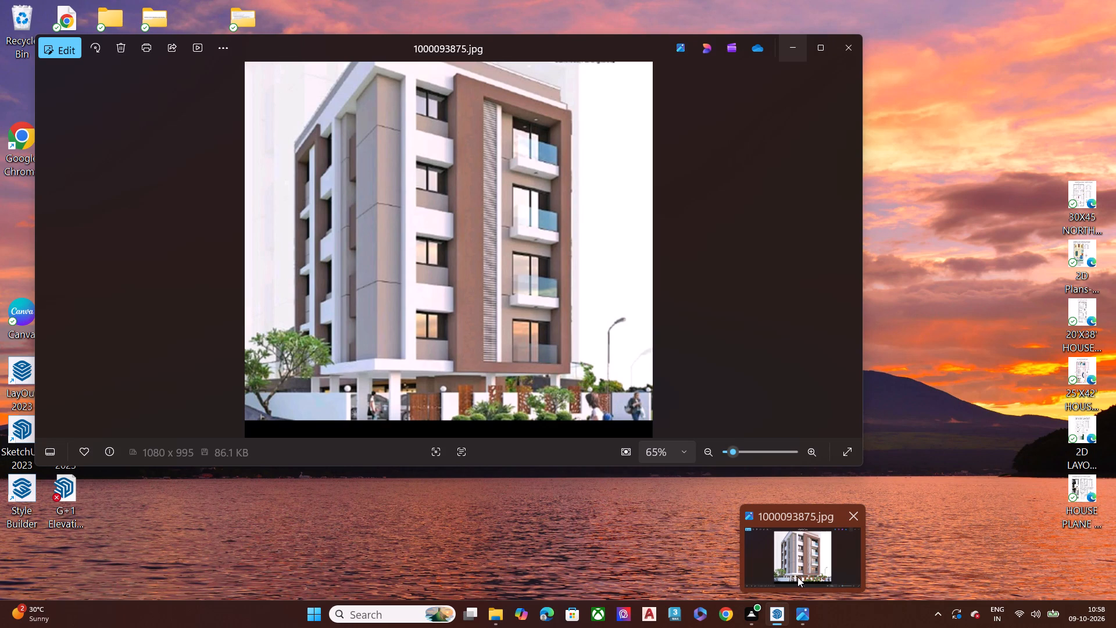
click(797, 577)
Study the reference photo's brown frame, louvred strip, balconies, windows and corner piers up close and as a whole, and close it.
scroll(534, 151, up, 3)
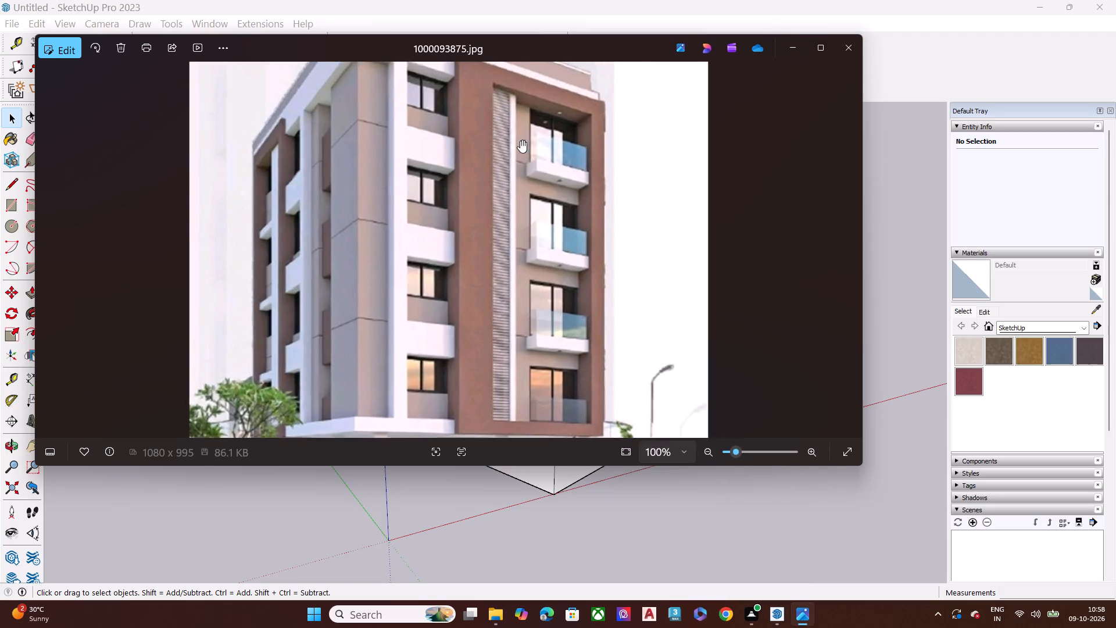
scroll(520, 140, up, 6)
scroll(555, 149, down, 1)
scroll(556, 149, up, 6)
middle_drag(599, 151, 611, 324)
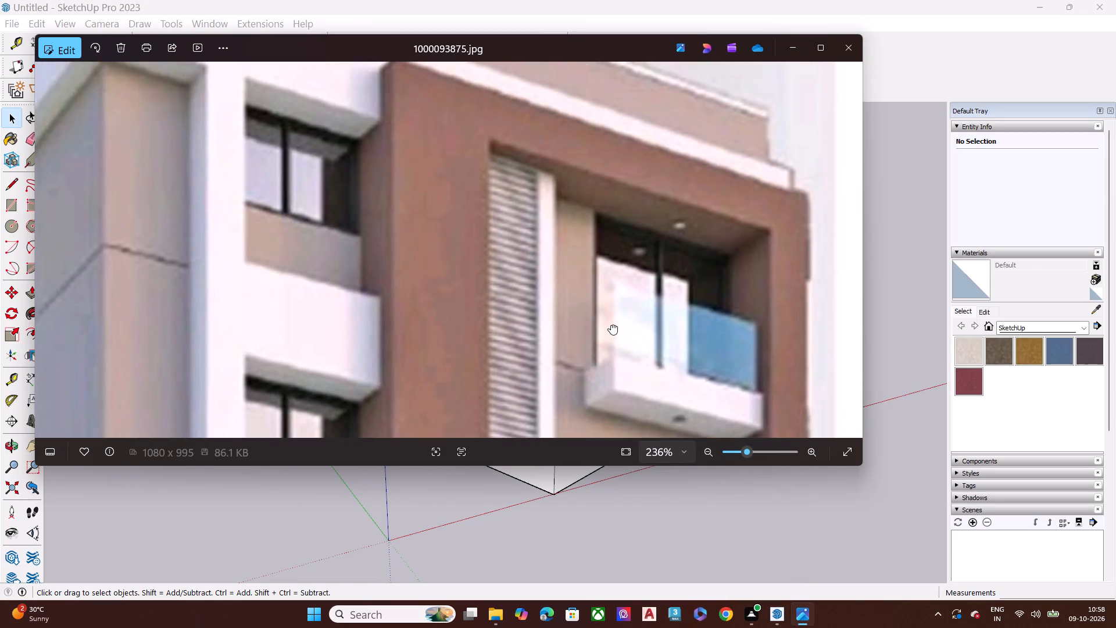
middle_drag(611, 324, 563, 230)
middle_drag(588, 174, 607, 200)
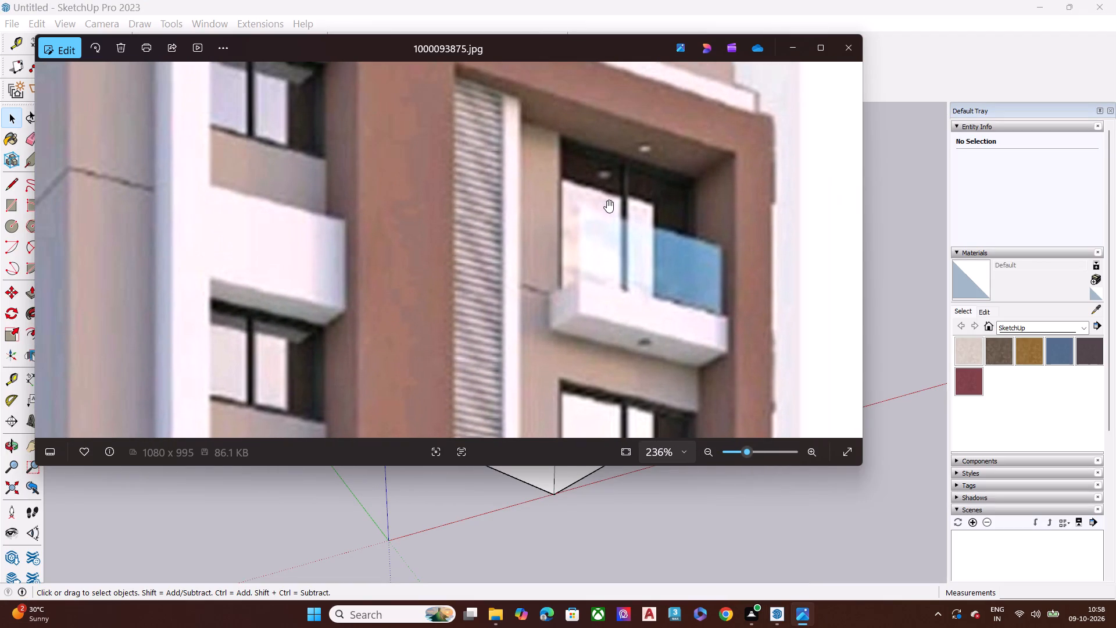
scroll(607, 200, up, 1)
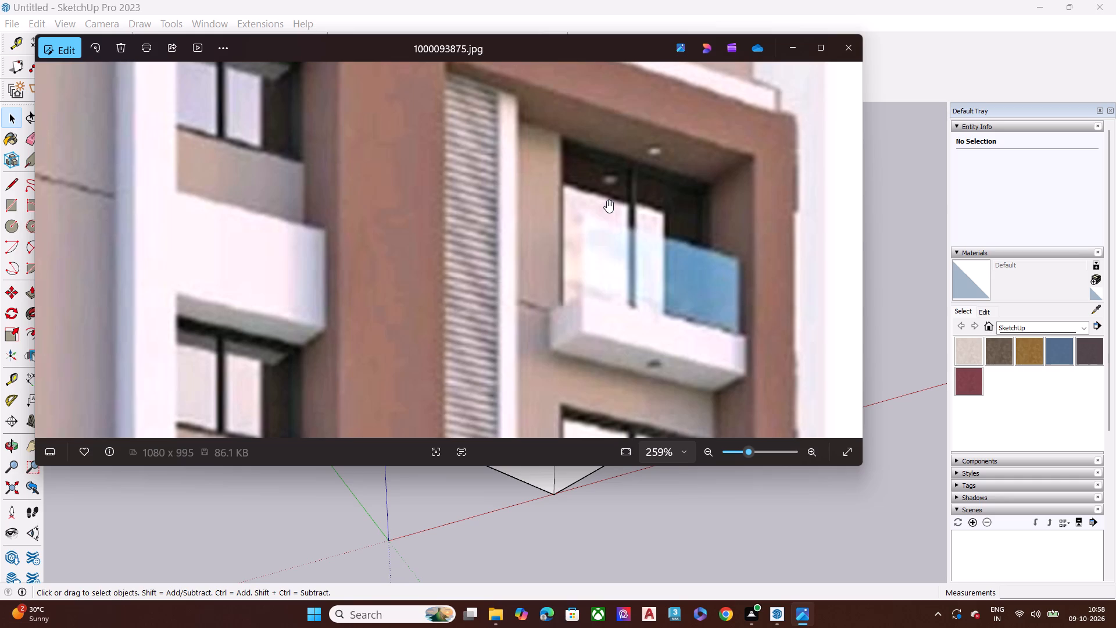
scroll(607, 200, down, 8)
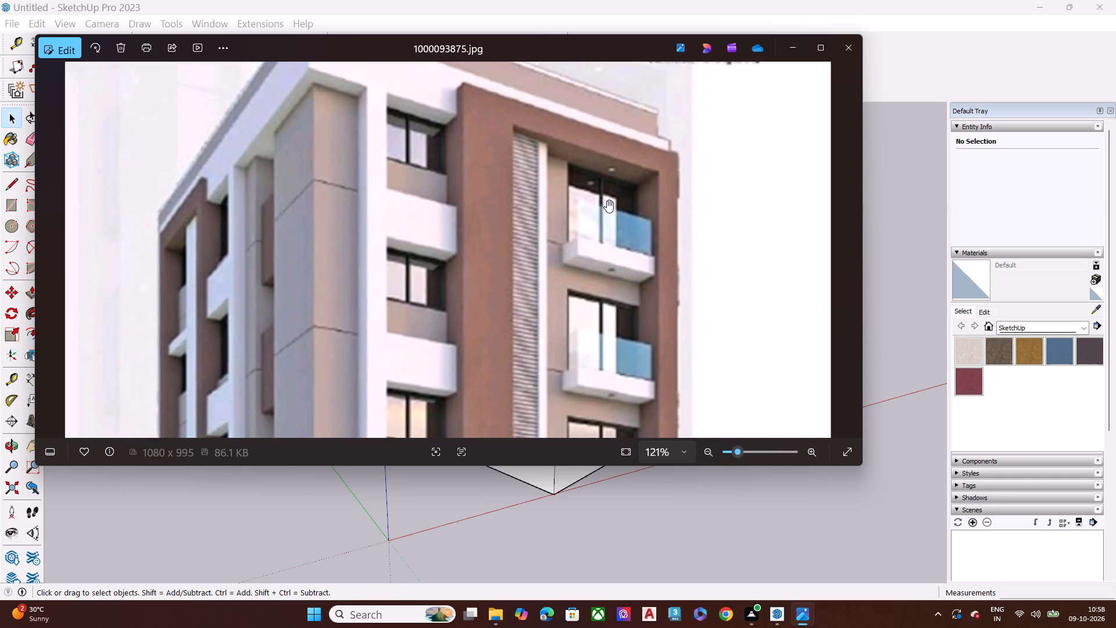
scroll(607, 200, down, 3)
middle_drag(580, 198, 623, 256)
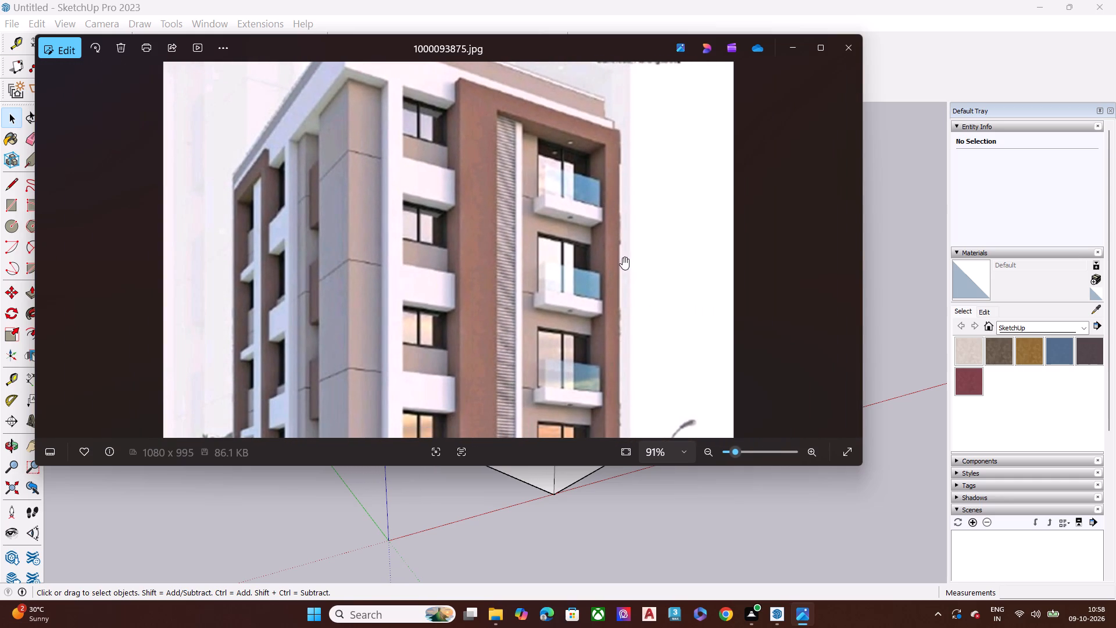
middle_drag(474, 221, 519, 195)
scroll(488, 231, down, 1)
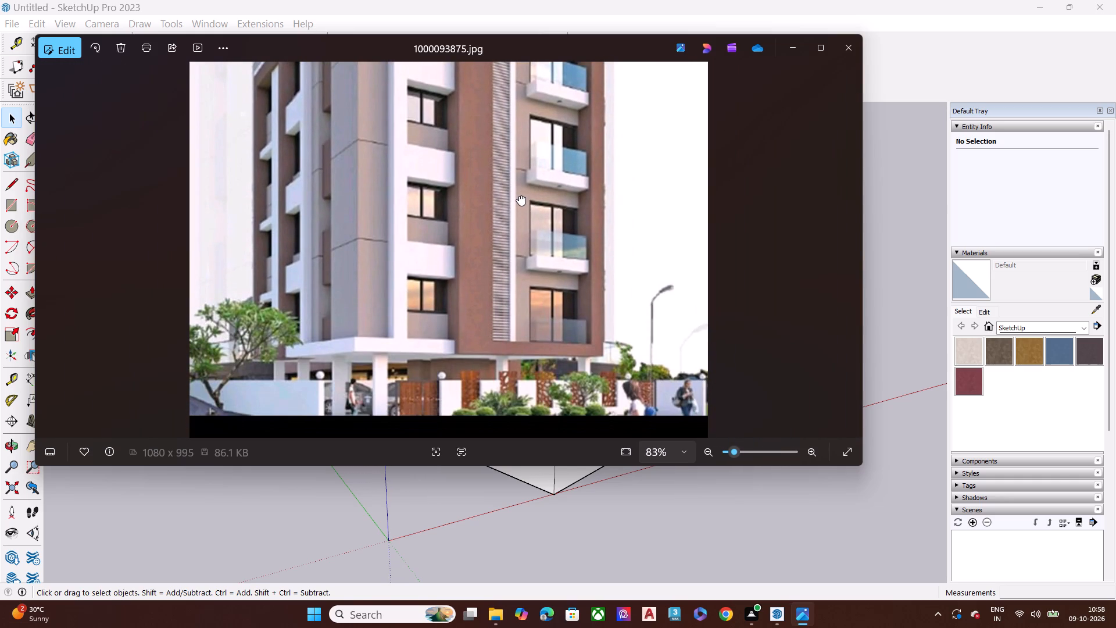
middle_drag(519, 195, 523, 350)
scroll(488, 191, up, 10)
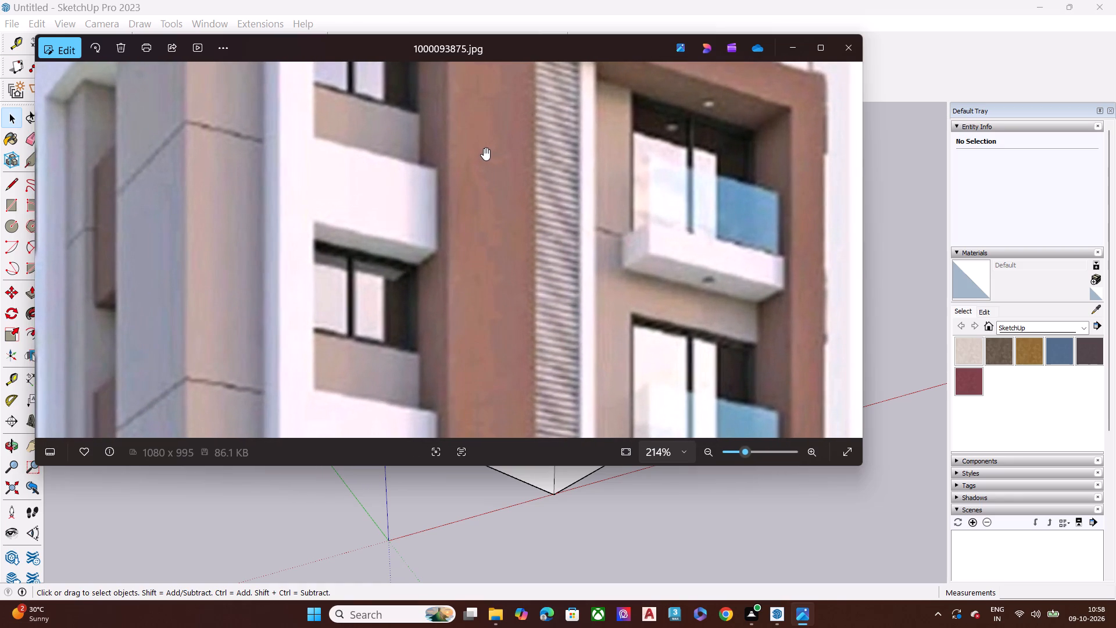
scroll(484, 148, down, 1)
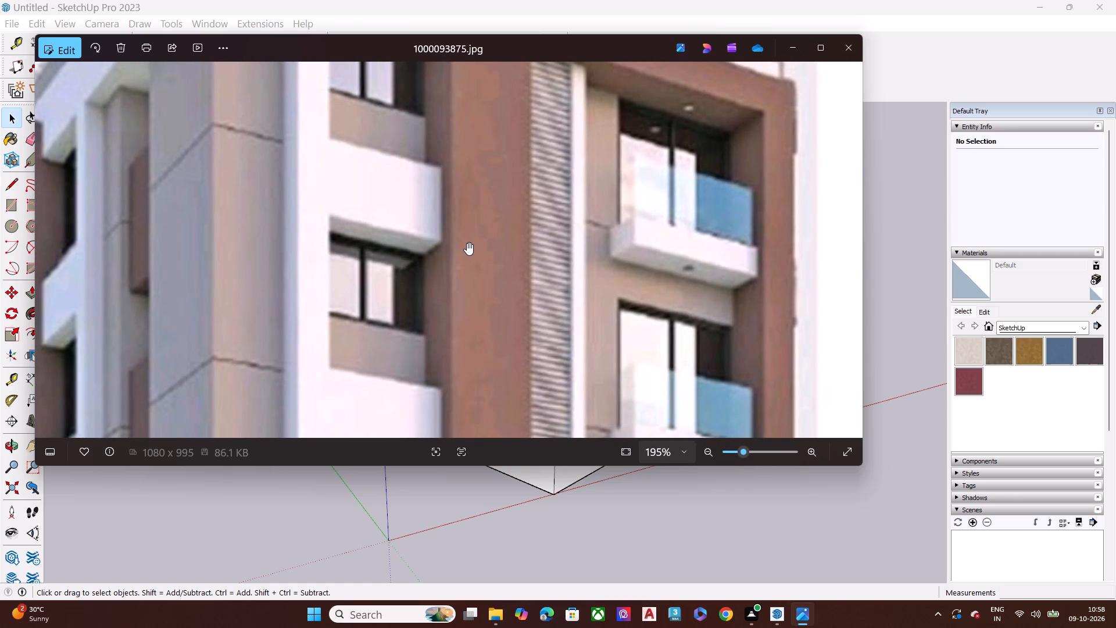
drag(468, 242, 480, 242)
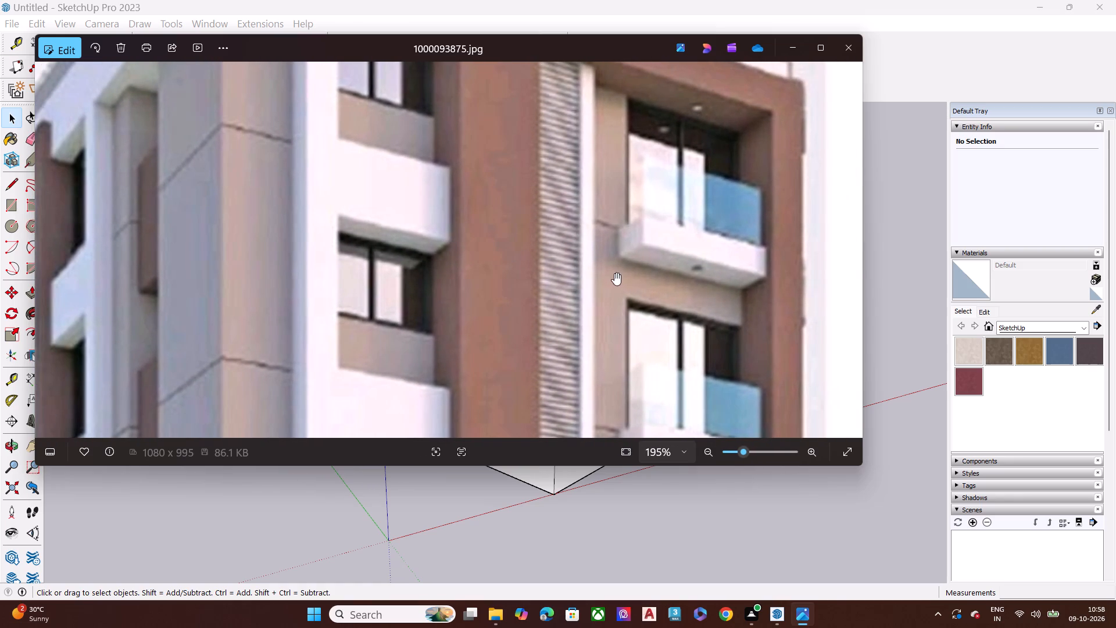
scroll(609, 179, down, 4)
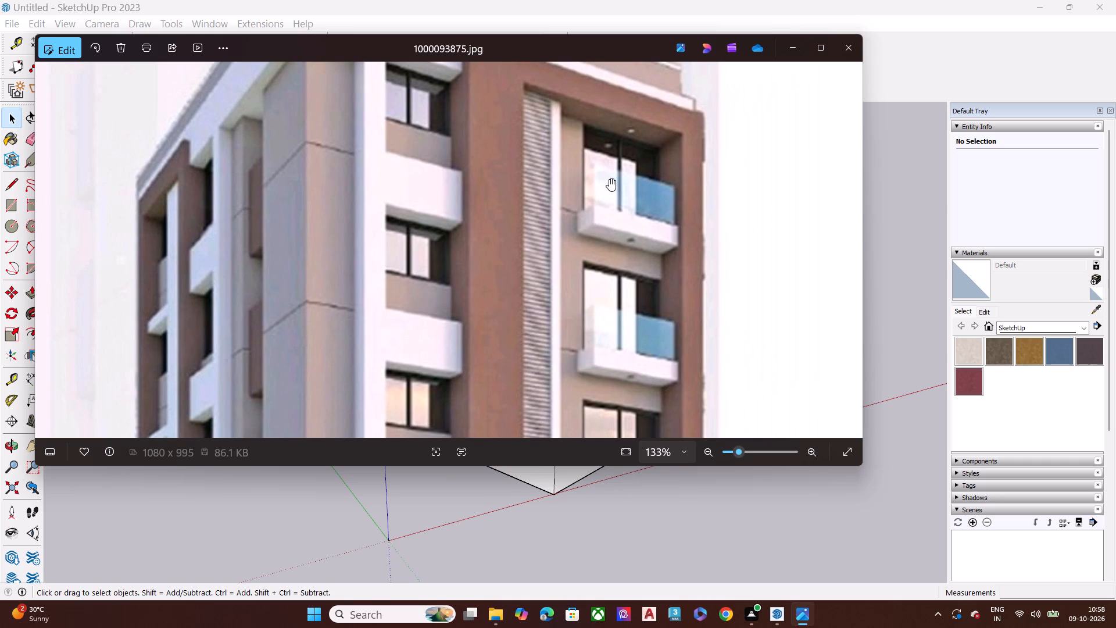
scroll(609, 179, up, 6)
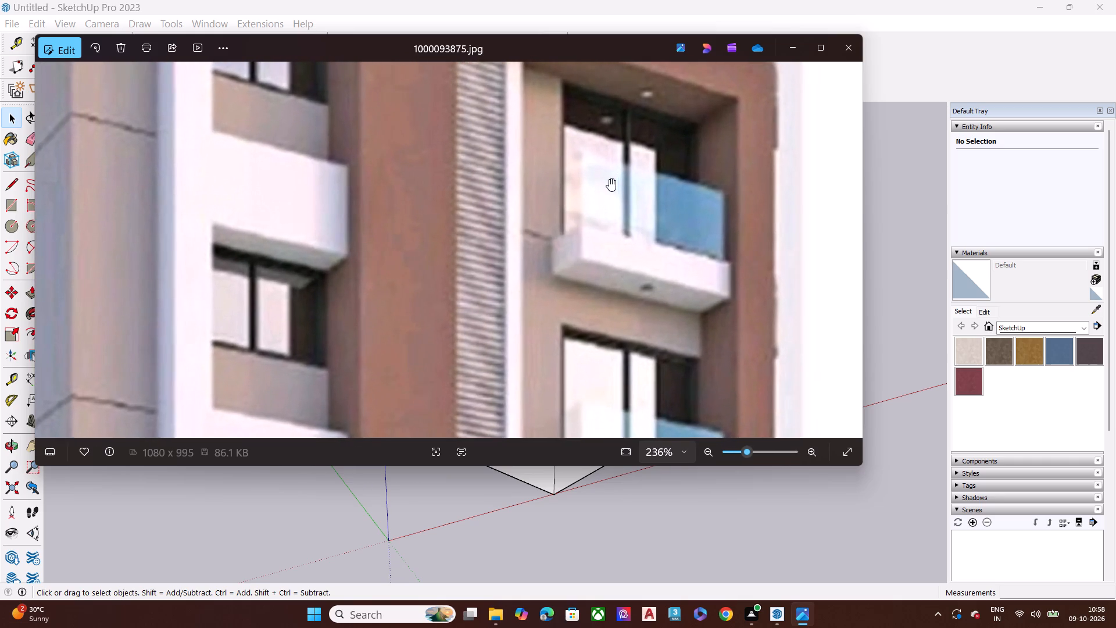
scroll(609, 179, down, 13)
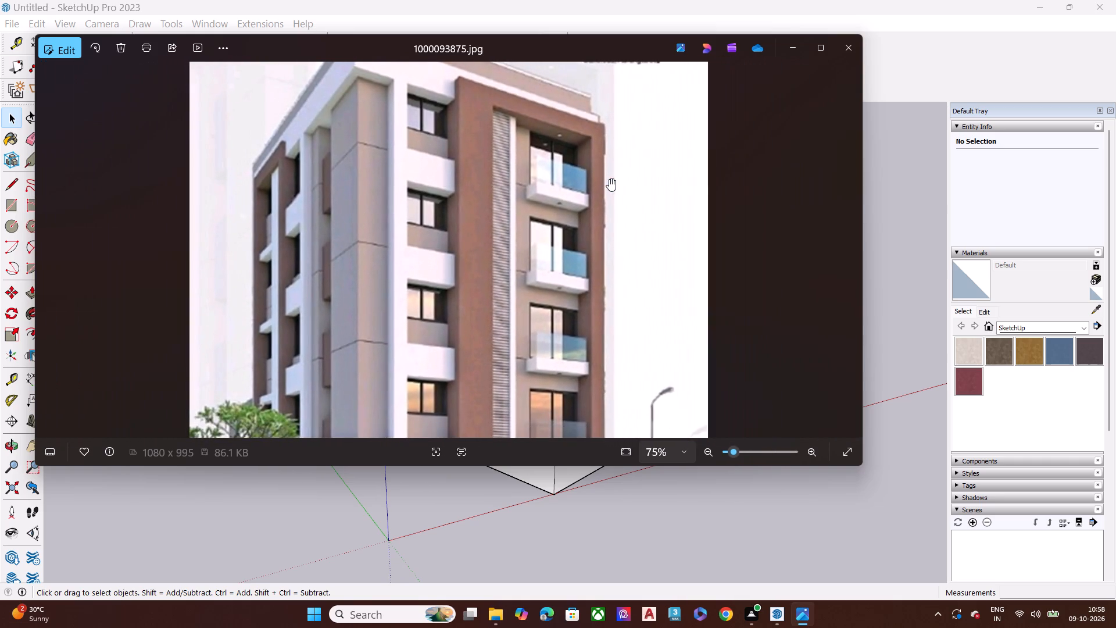
scroll(609, 179, down, 7)
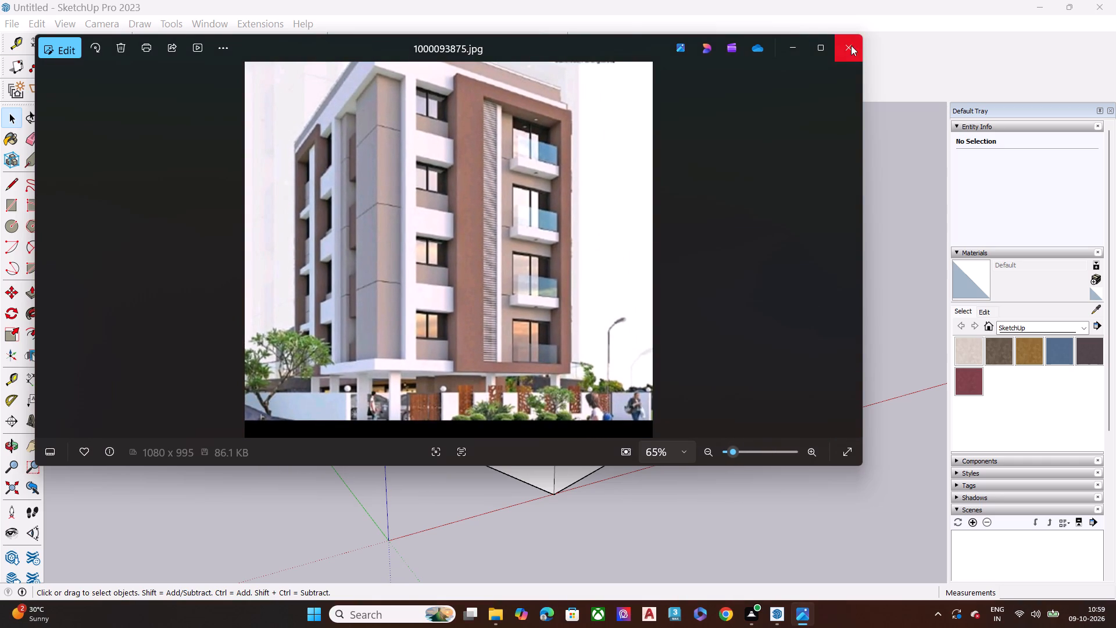
click(851, 45)
Examine the whole tower model from above, checking the corner strips, blocks and framed piers against the reference photo.
scroll(531, 419, up, 8)
scroll(602, 390, down, 6)
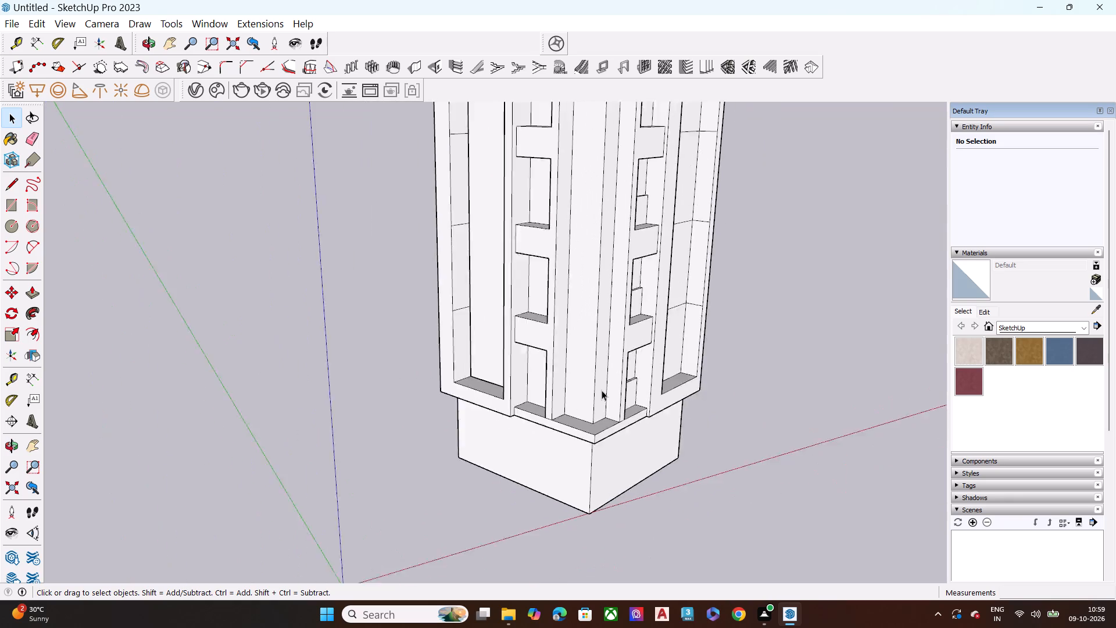
scroll(602, 390, down, 2)
middle_drag(554, 379, 525, 436)
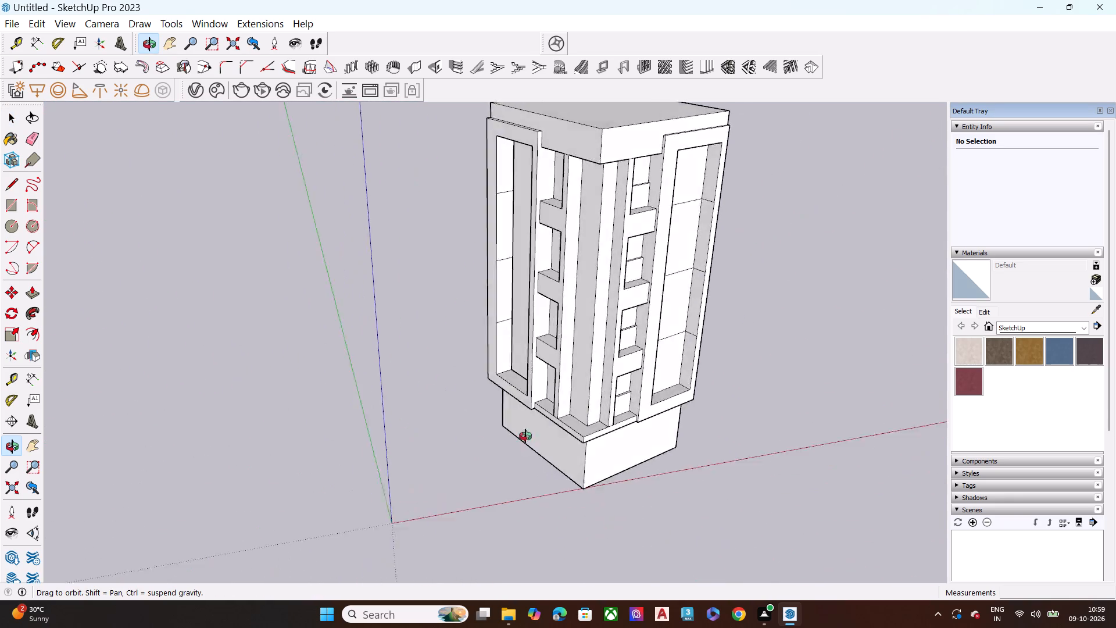
middle_drag(525, 436, 623, 441)
scroll(606, 408, down, 6)
middle_drag(565, 441, 570, 408)
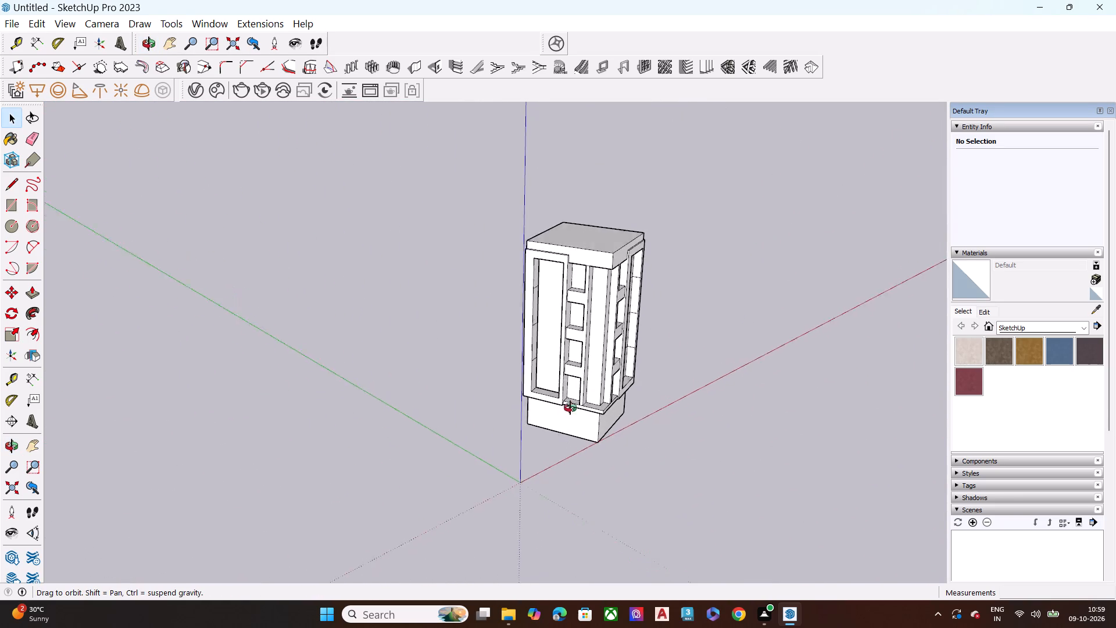
middle_drag(570, 408, 606, 379)
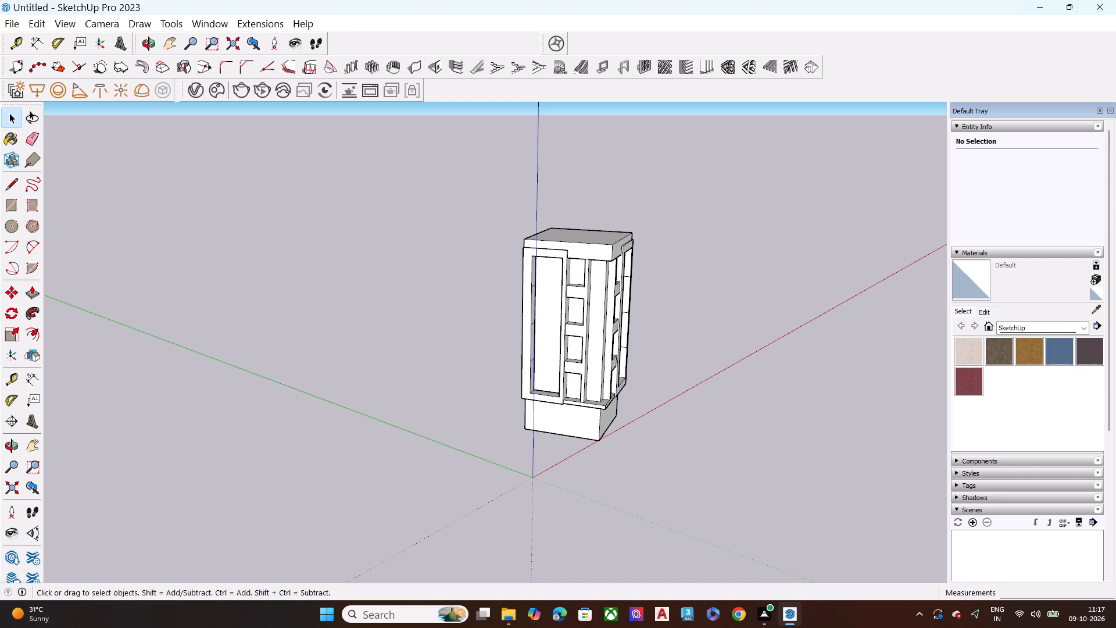
Examine the framed pier's recess and the block openings beside it up close, along with that whole side of the tower.
scroll(531, 316, up, 6)
scroll(570, 259, up, 9)
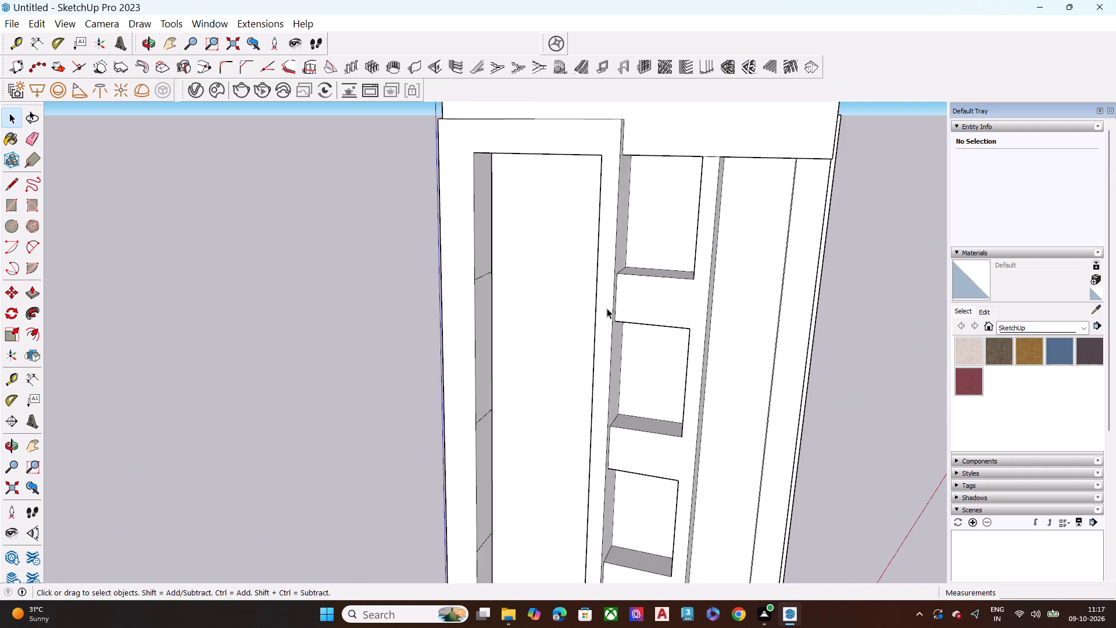
middle_drag(607, 308, 709, 294)
scroll(713, 302, up, 9)
scroll(453, 259, down, 2)
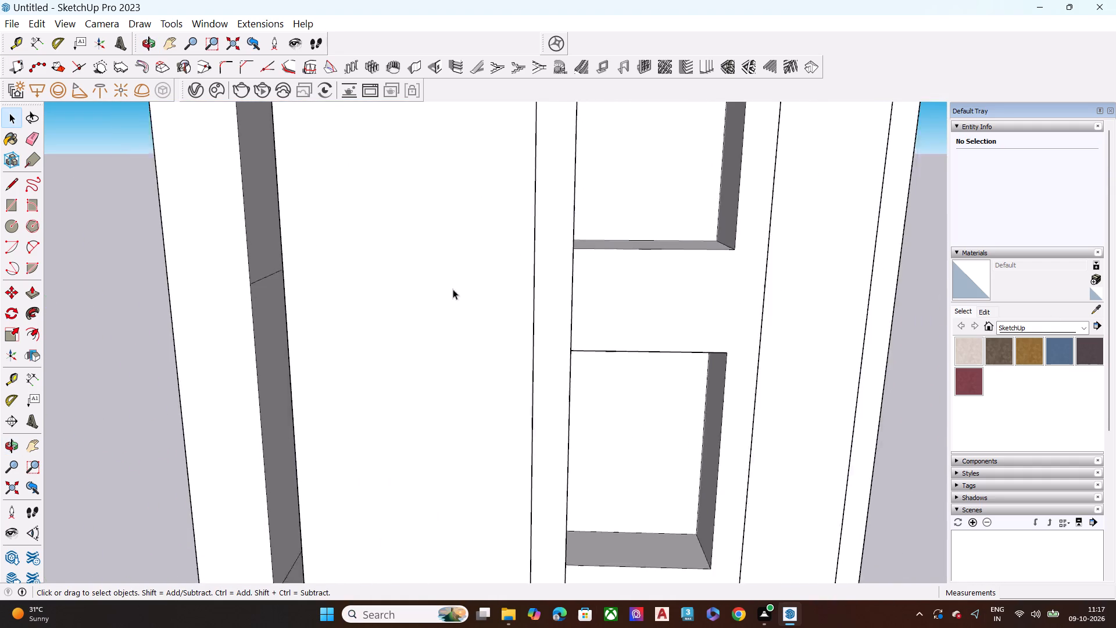
scroll(453, 289, down, 8)
key(space)
scroll(515, 345, down, 6)
middle_drag(723, 390, 609, 395)
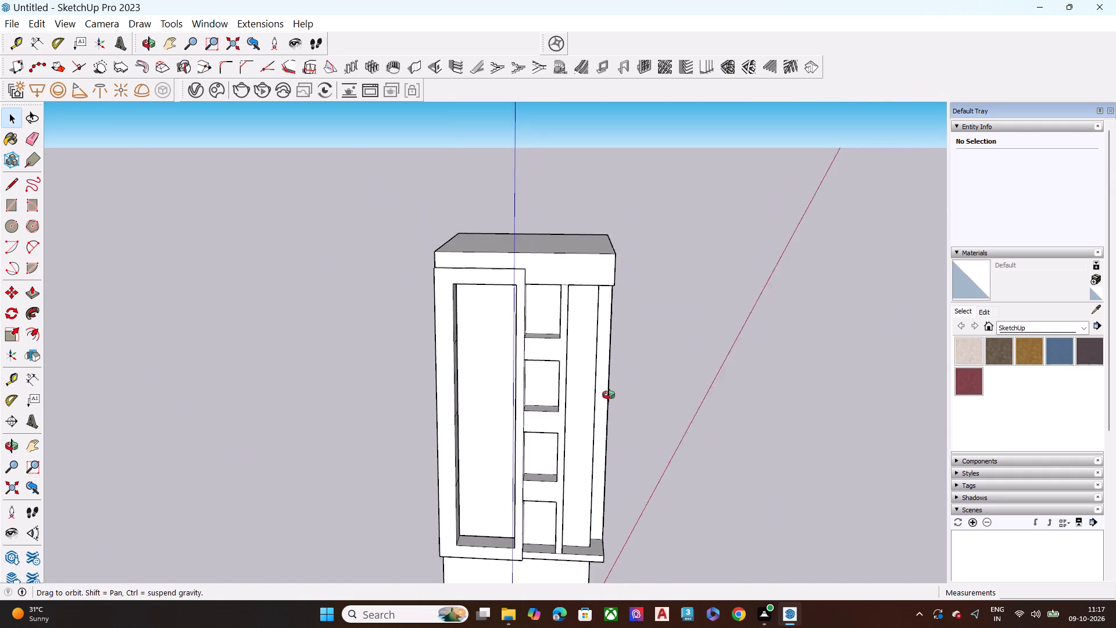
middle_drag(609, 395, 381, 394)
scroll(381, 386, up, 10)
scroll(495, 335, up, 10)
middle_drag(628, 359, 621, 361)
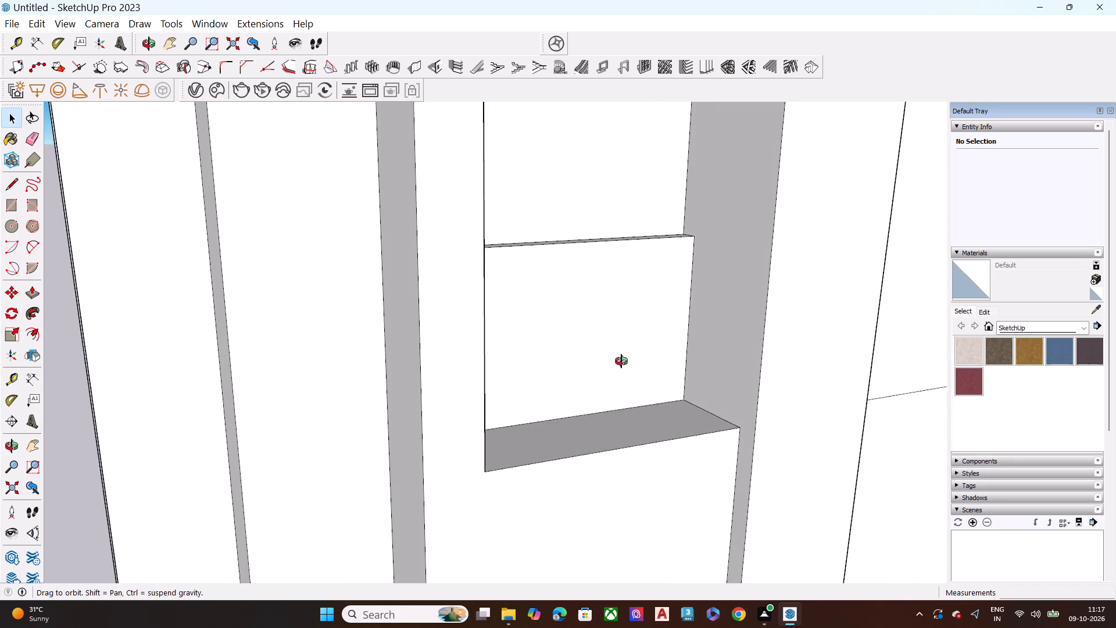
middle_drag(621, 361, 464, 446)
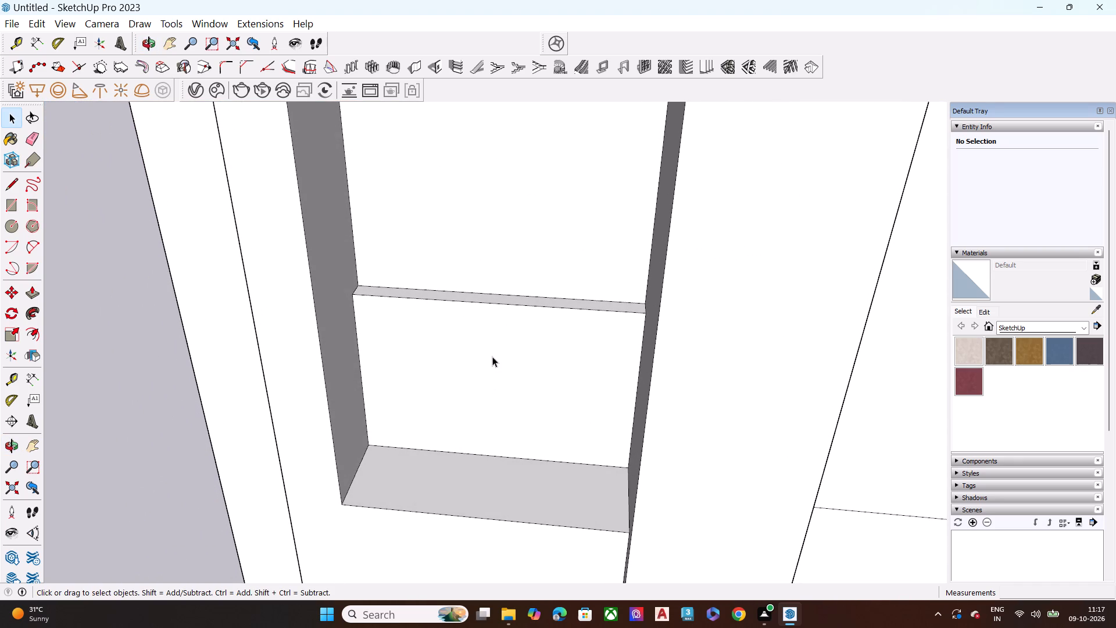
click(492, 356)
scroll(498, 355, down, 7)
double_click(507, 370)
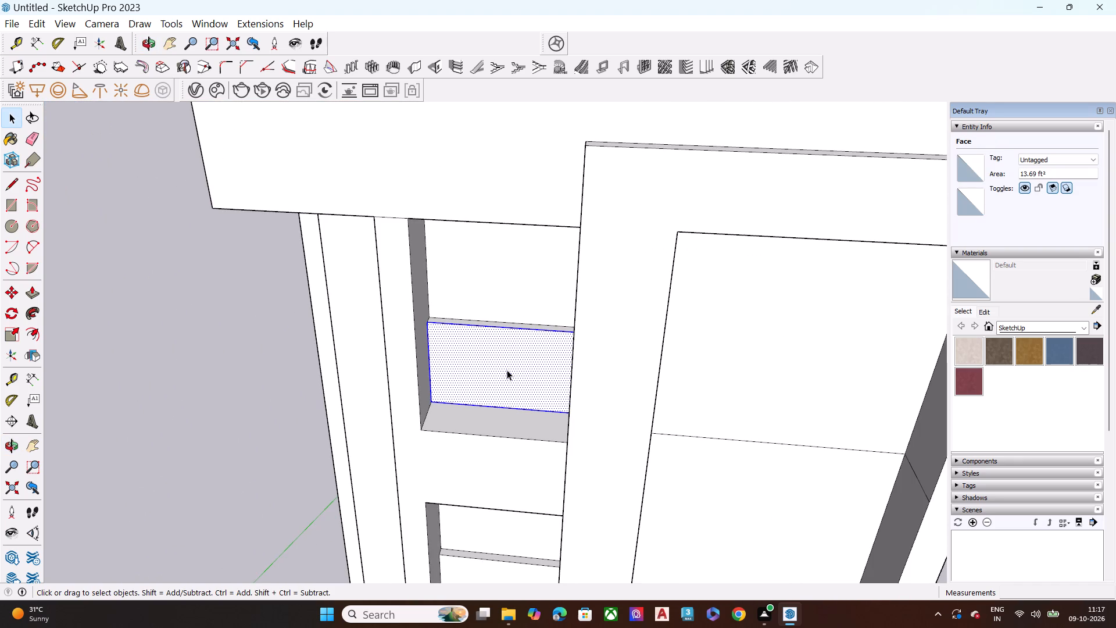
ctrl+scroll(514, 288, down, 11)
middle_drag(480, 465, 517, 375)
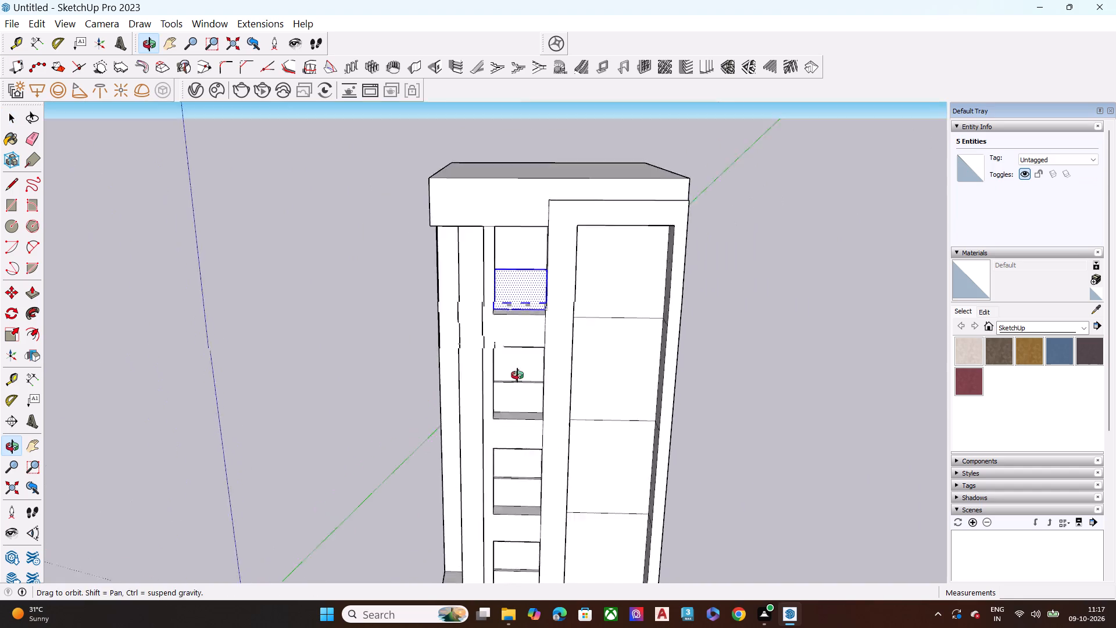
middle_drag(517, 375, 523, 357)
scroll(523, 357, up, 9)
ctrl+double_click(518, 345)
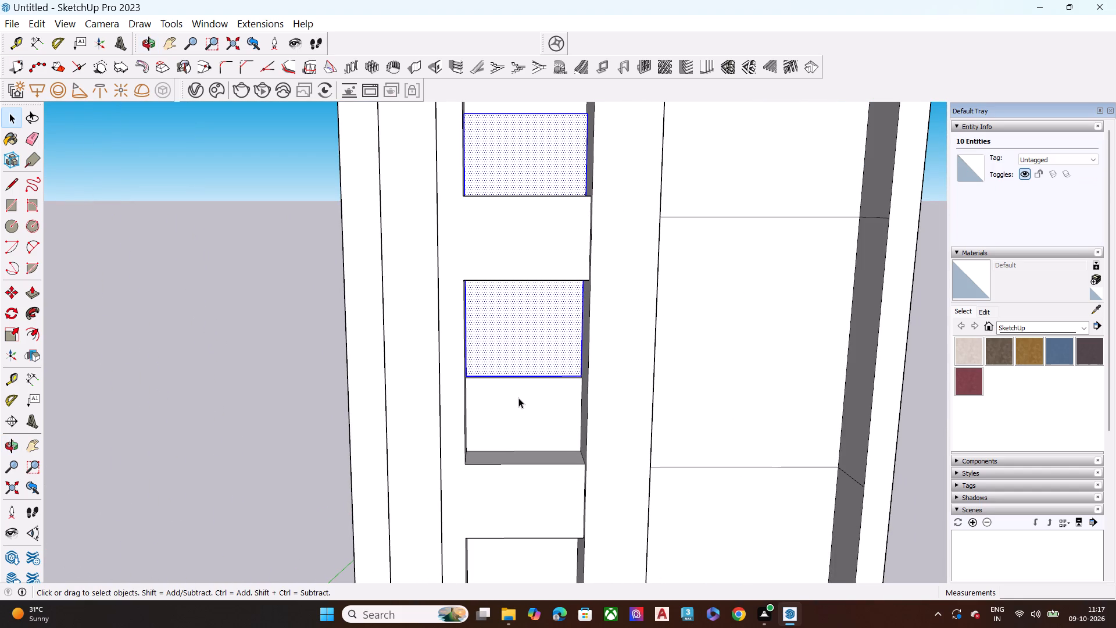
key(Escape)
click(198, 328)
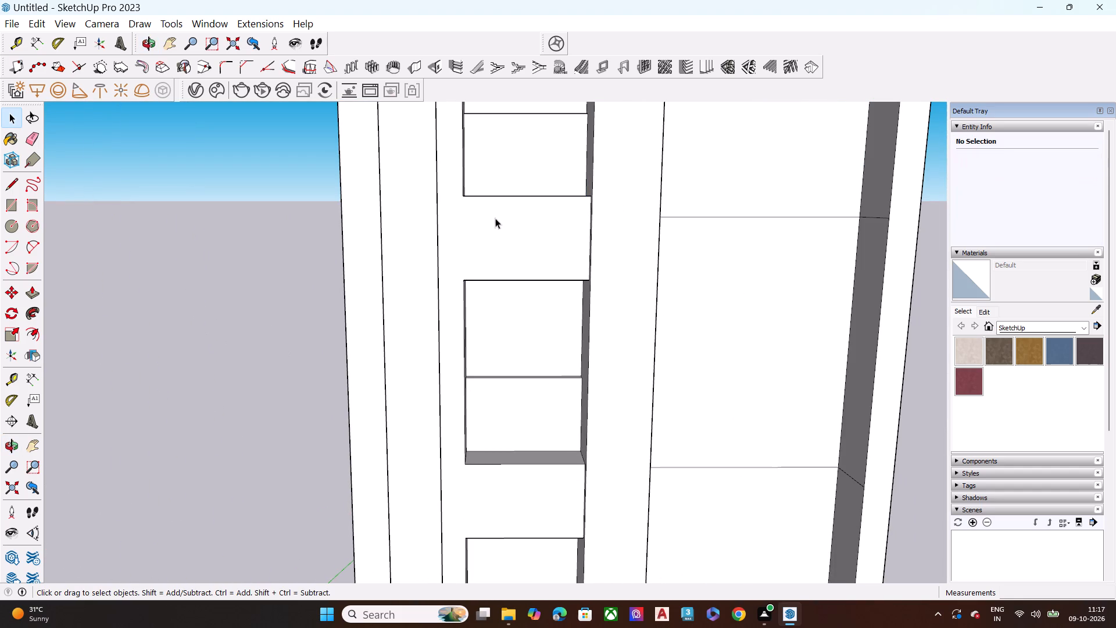
Copy the four lower panel faces from one side's block openings about 66' 7" out in front of the tower.
ctrl+double_click(523, 138)
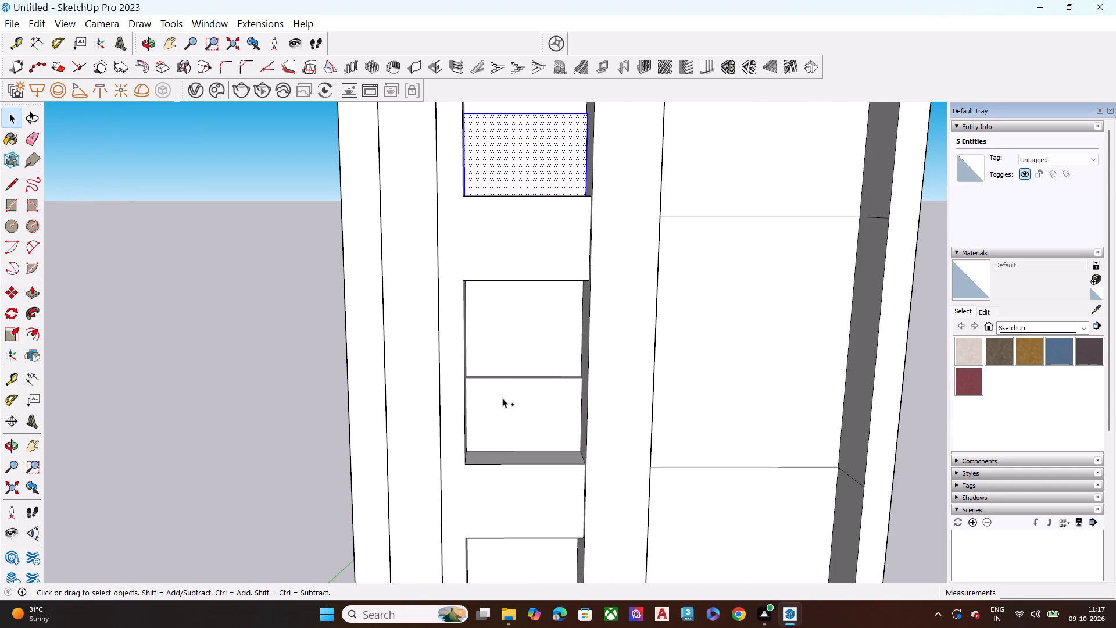
ctrl+double_click(502, 398)
ctrl+scroll(485, 322, down, 7)
ctrl+scroll(482, 381, down, 2)
ctrl+scroll(504, 472, up, 5)
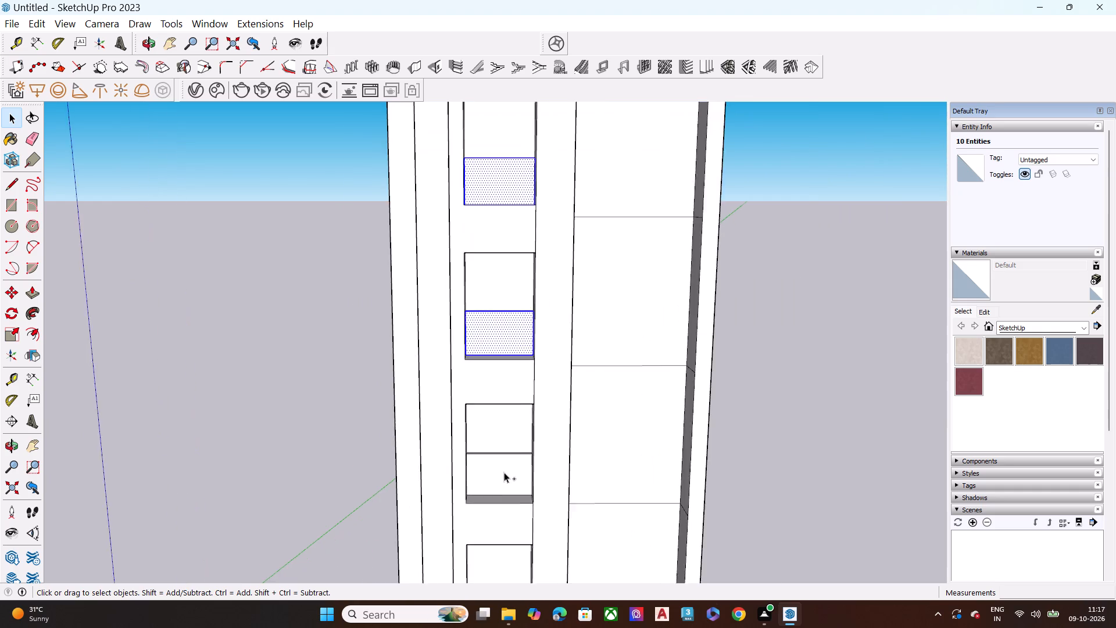
ctrl+scroll(504, 472, up, 2)
ctrl+double_click(501, 469)
ctrl+scroll(442, 340, down, 7)
ctrl+scroll(461, 505, up, 9)
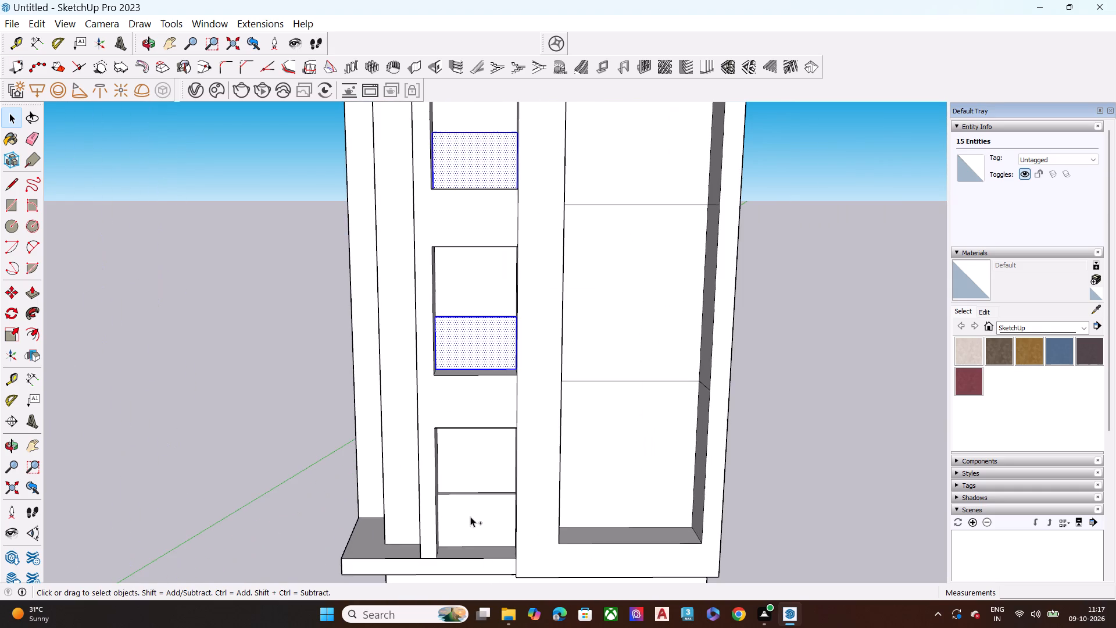
ctrl+double_click(478, 519)
key(m)
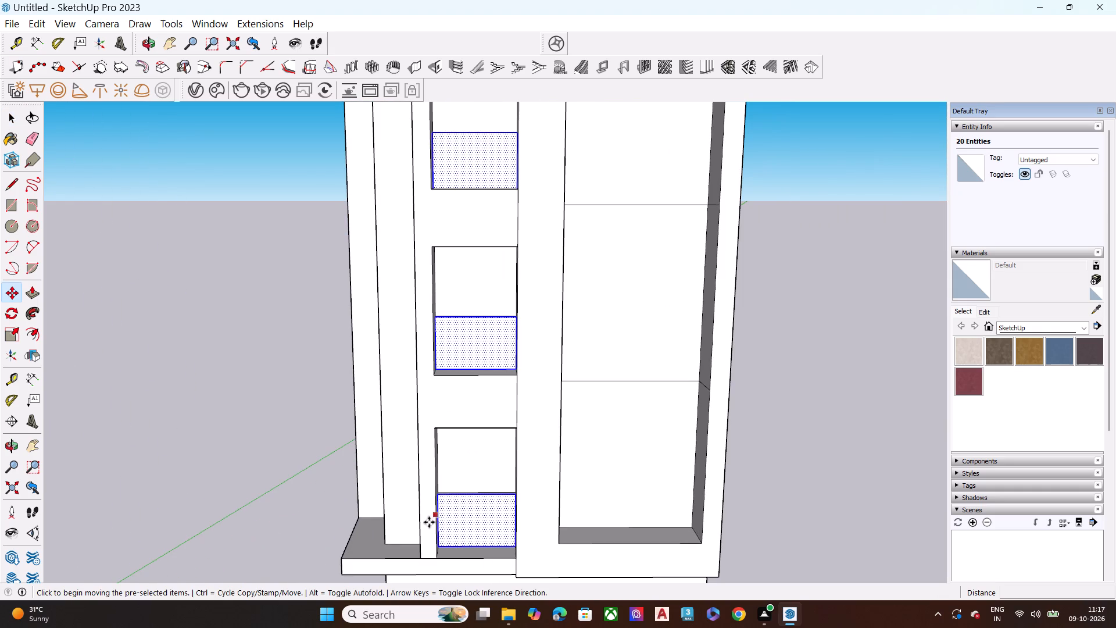
click(447, 547)
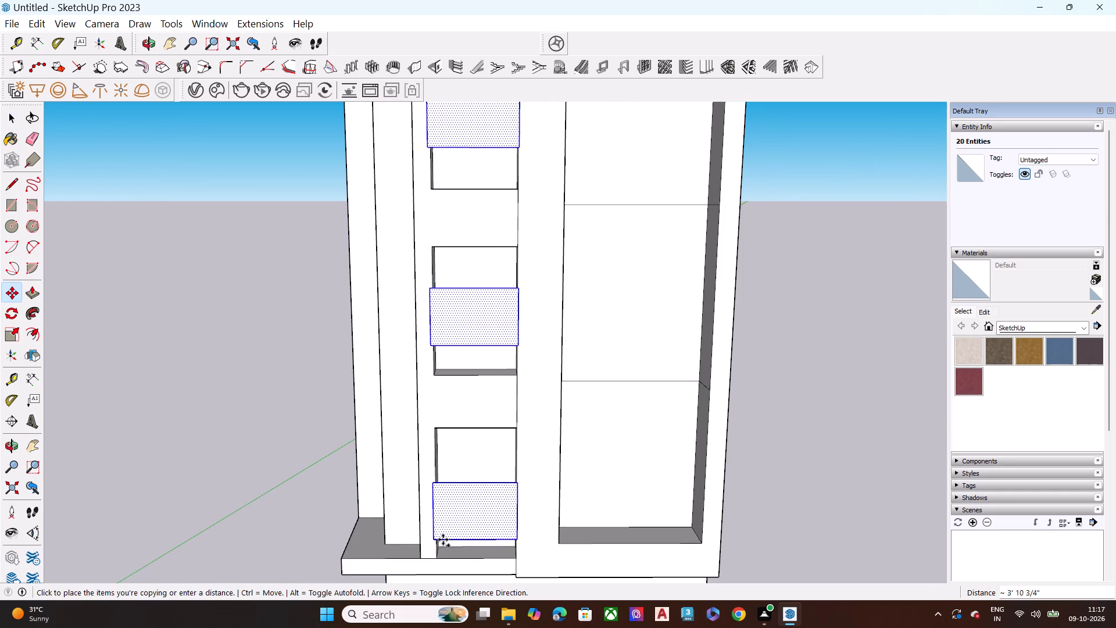
scroll(483, 515, down, 5)
scroll(299, 506, down, 4)
middle_drag(305, 539, 432, 549)
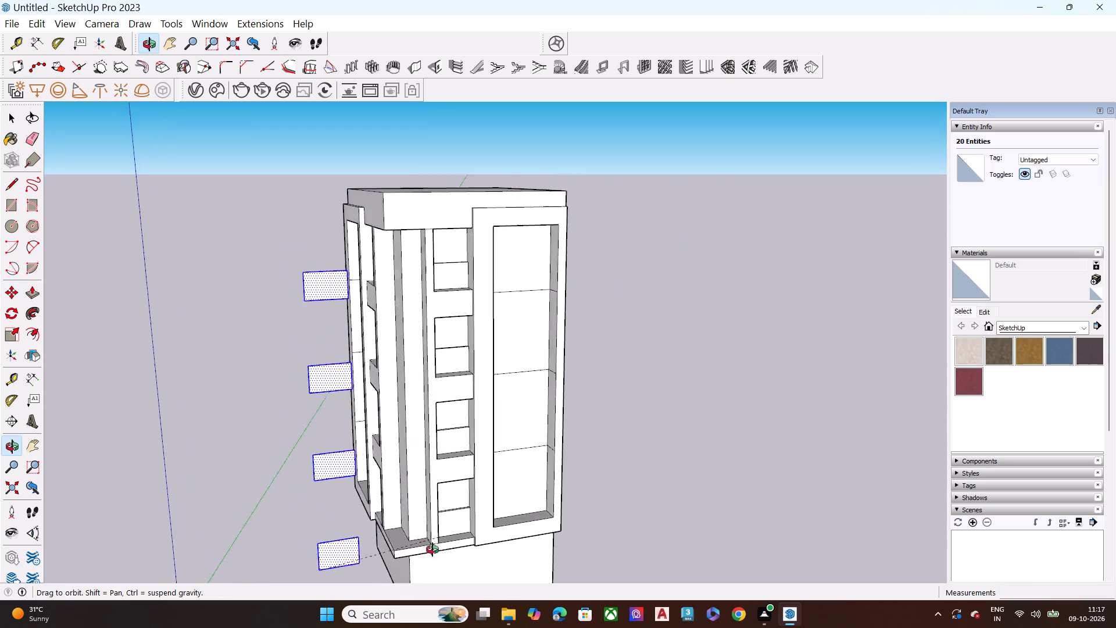
middle_drag(432, 549, 593, 519)
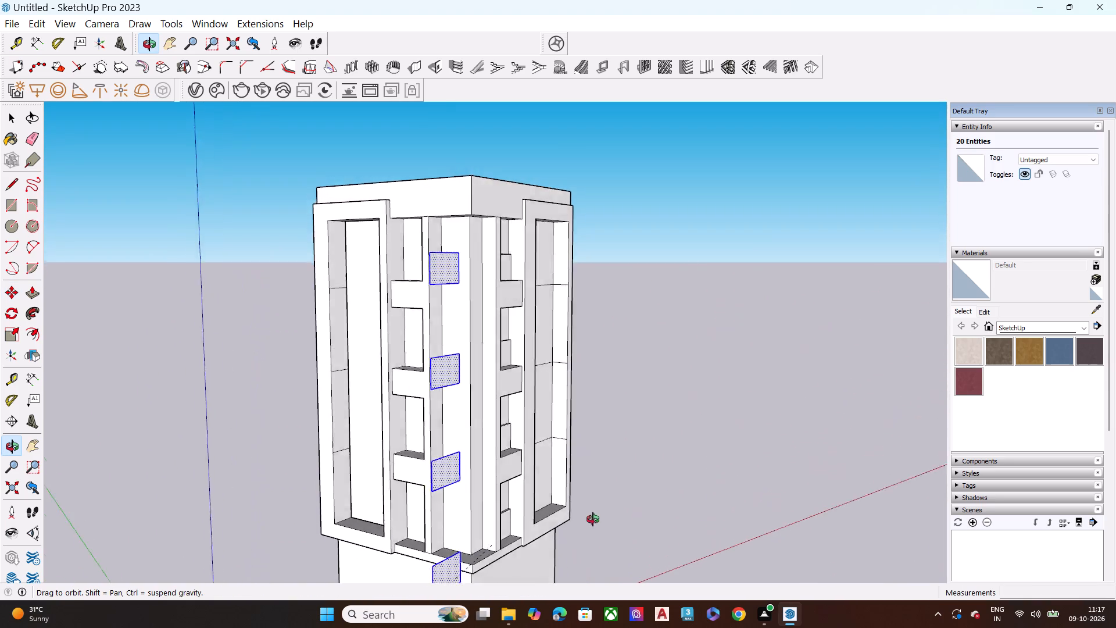
middle_drag(593, 519, 586, 524)
scroll(287, 431, down, 14)
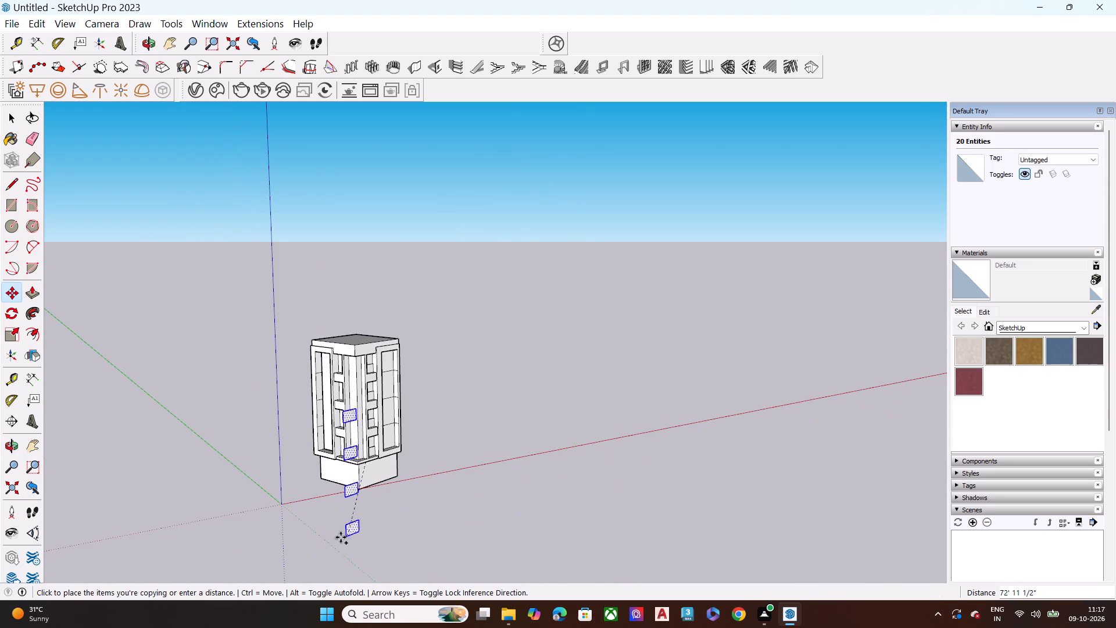
click(355, 524)
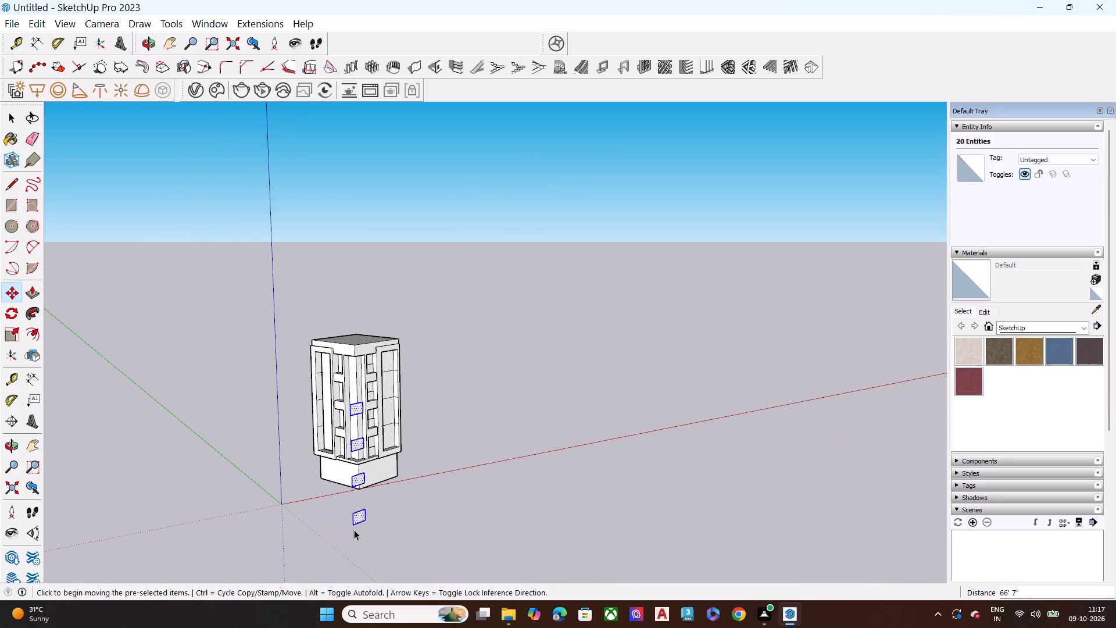
key(space)
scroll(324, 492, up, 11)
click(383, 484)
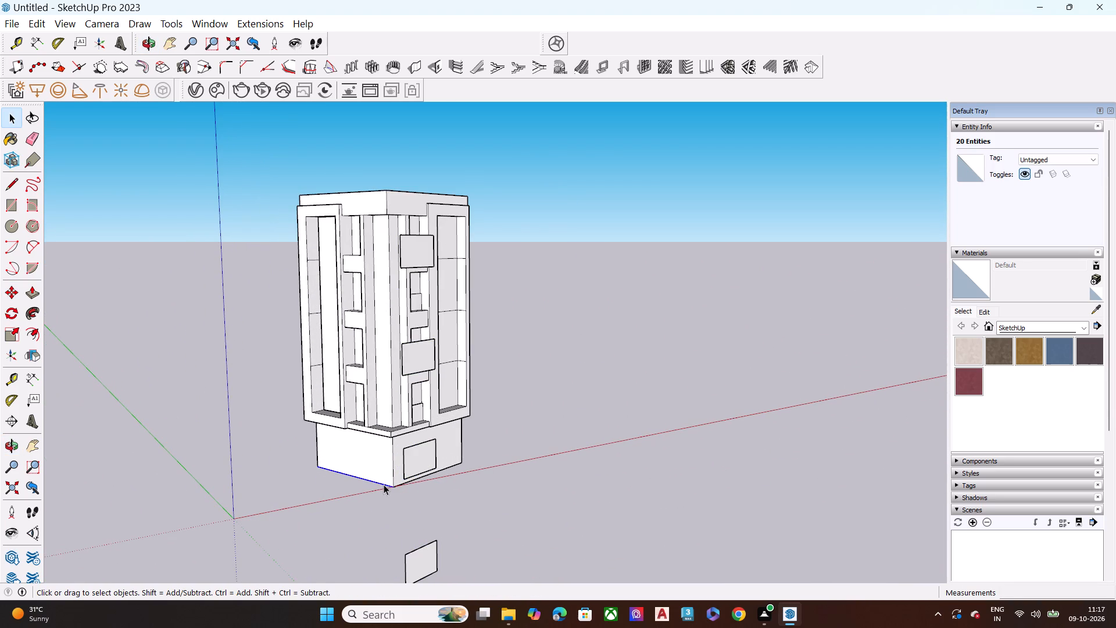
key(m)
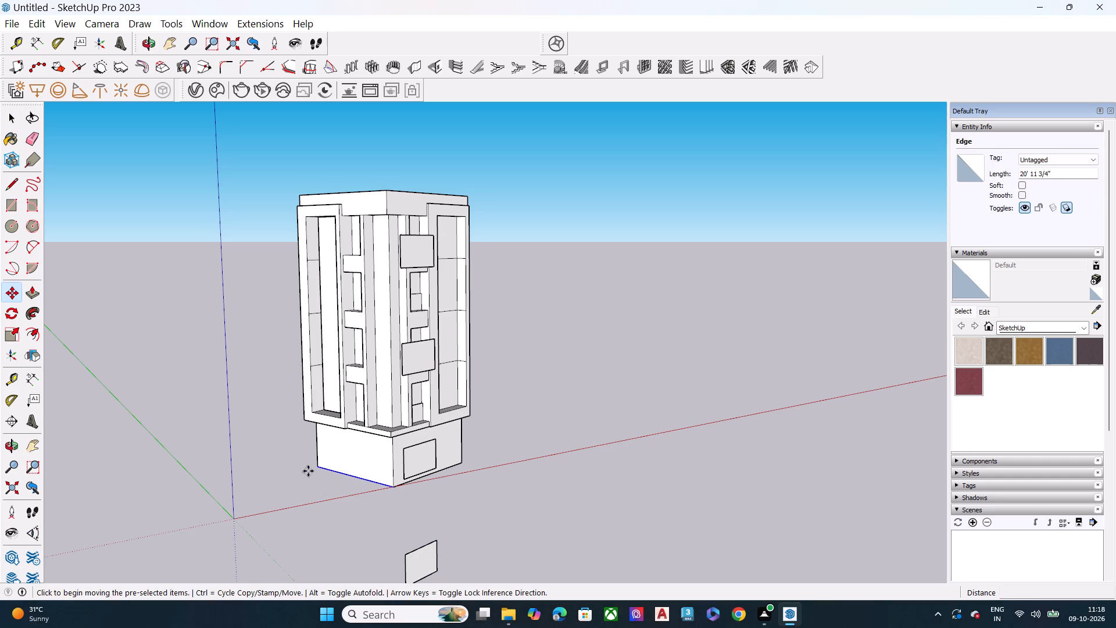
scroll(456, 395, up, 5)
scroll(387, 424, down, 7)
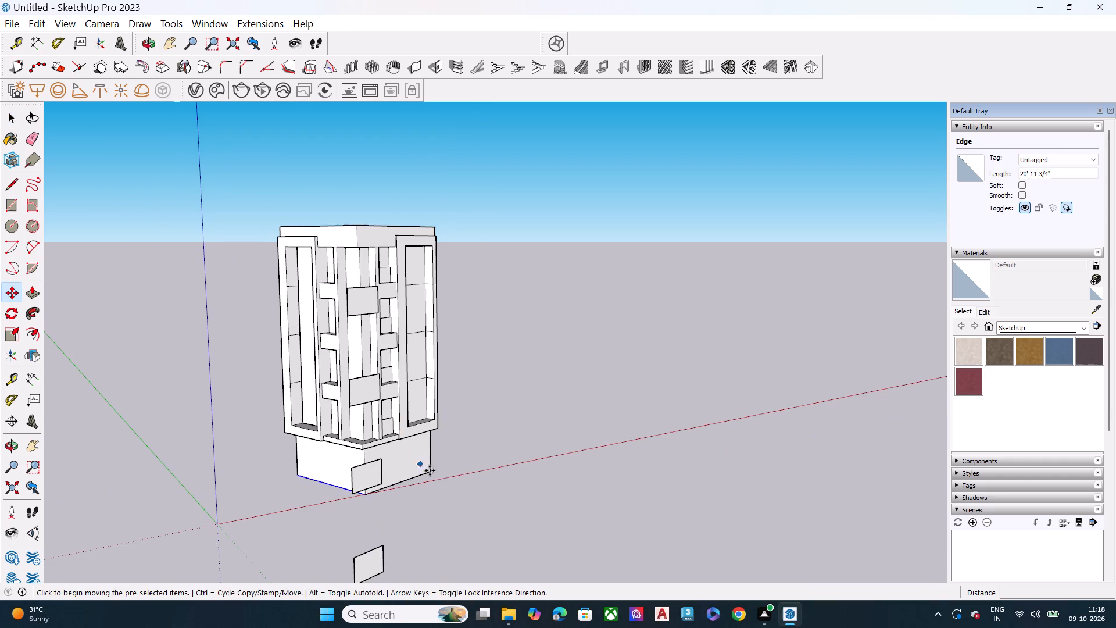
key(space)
Copy the back bottom edge of the adjoining side's lowest opening to the lower corner of the second-lowest freestanding panel.
scroll(330, 423, up, 6)
scroll(396, 443, up, 4)
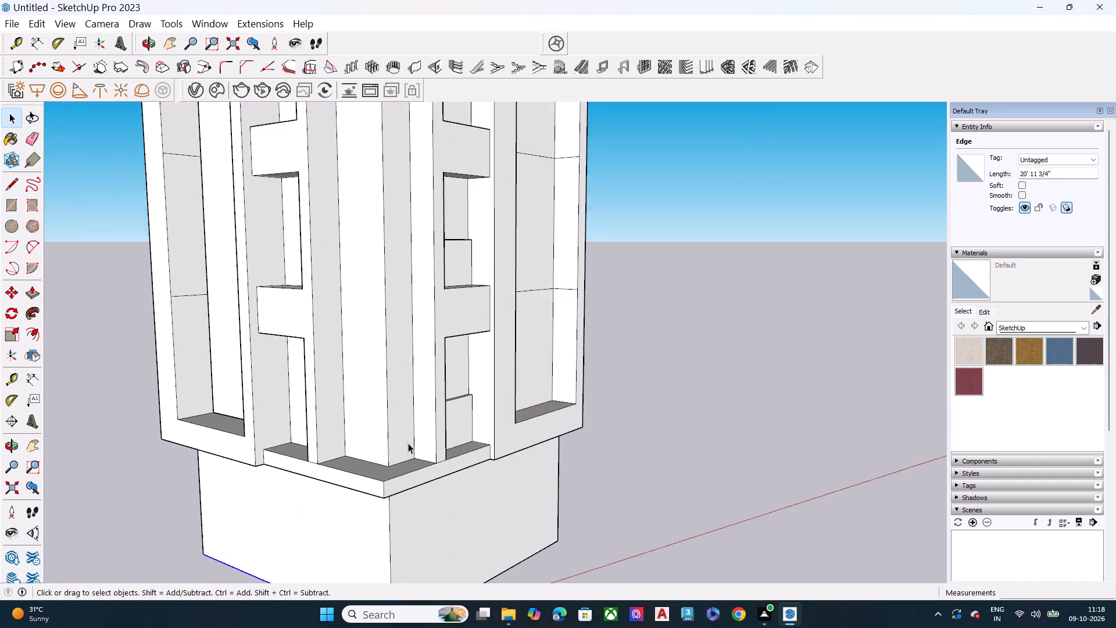
scroll(408, 443, up, 2)
middle_drag(365, 460, 441, 474)
scroll(274, 465, up, 10)
click(318, 459)
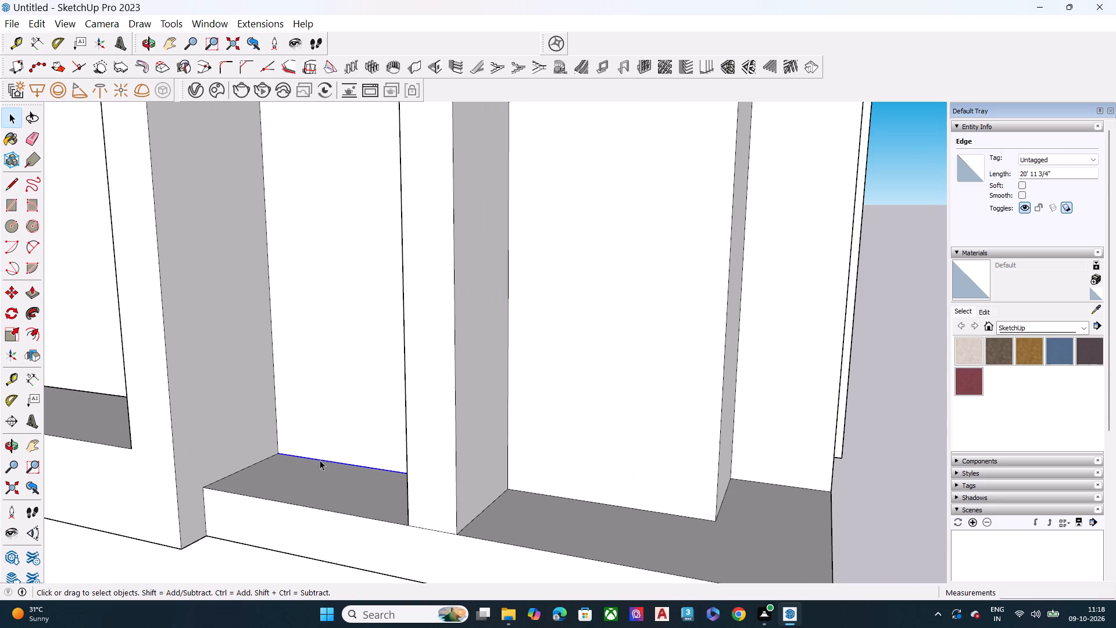
key(m)
click(278, 452)
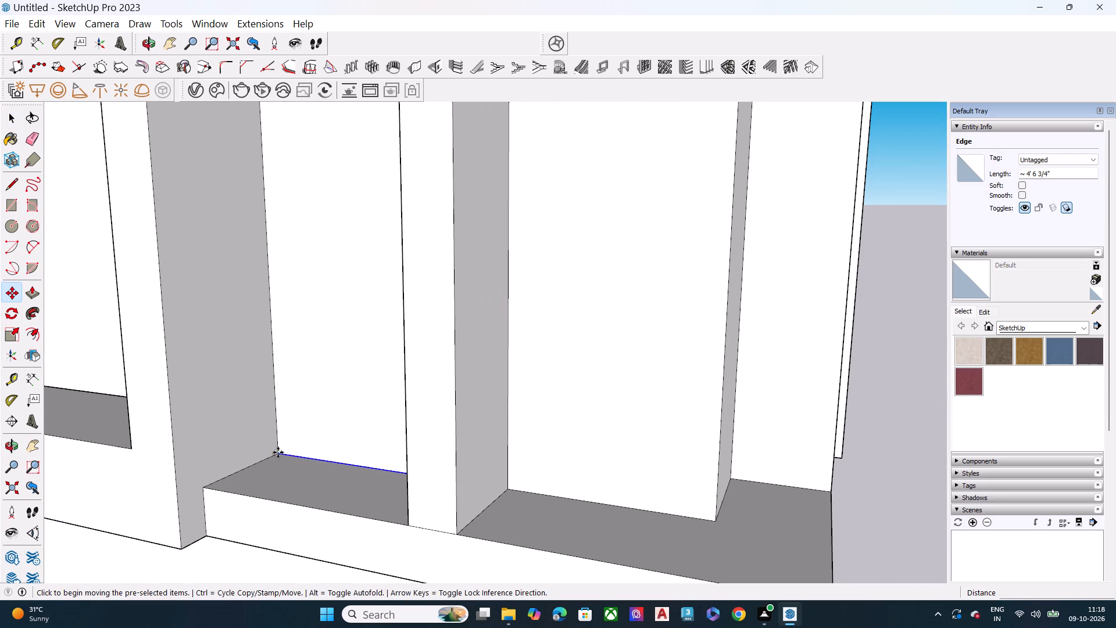
scroll(207, 402, down, 6)
scroll(291, 360, down, 9)
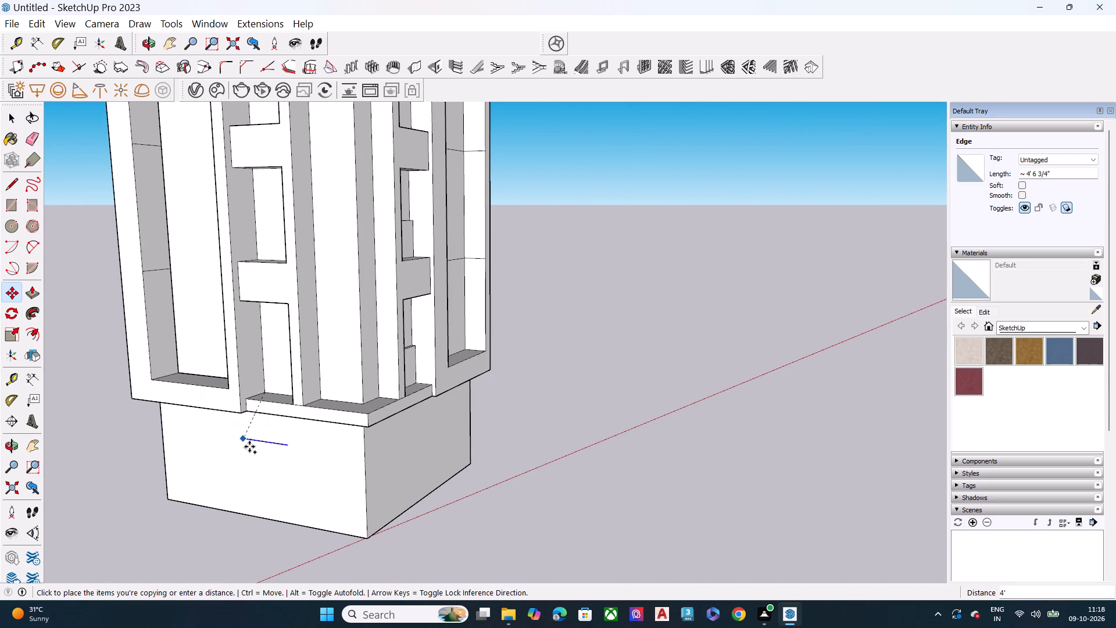
scroll(253, 450, down, 6)
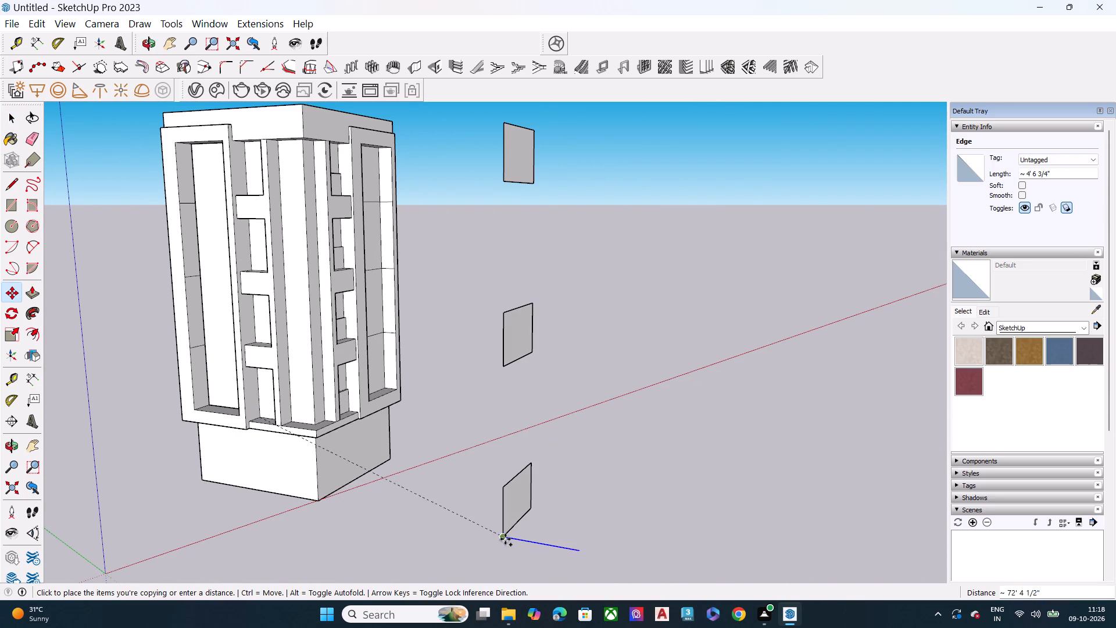
click(505, 538)
key(space)
Copy the loose edge 10' 9 1/4" down to the lower corner of the lowest freestanding panel.
scroll(306, 453, down, 7)
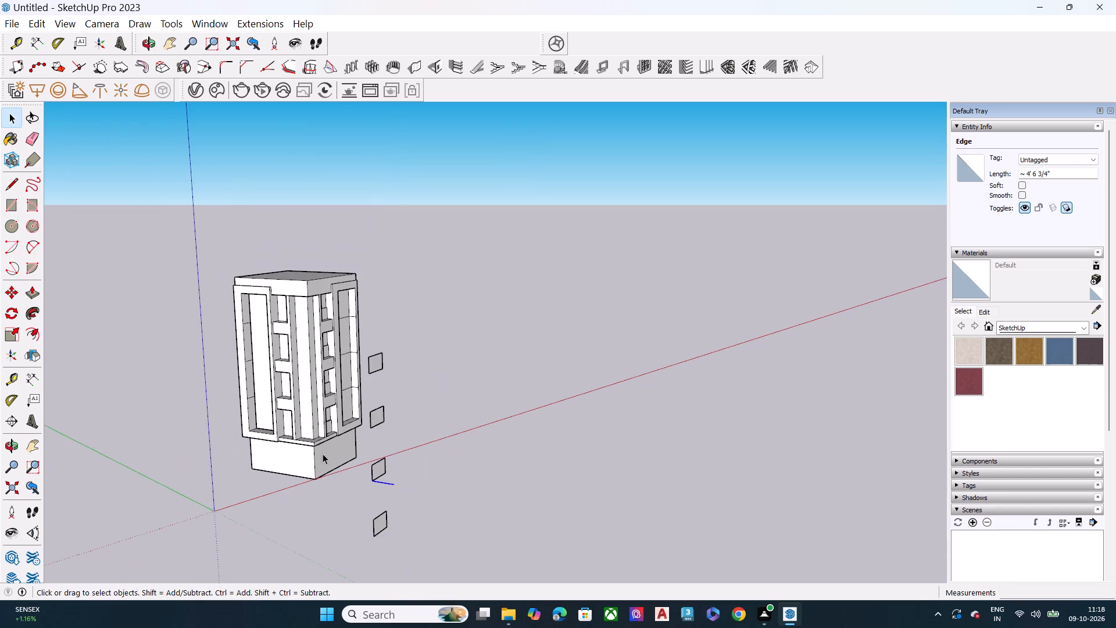
scroll(344, 465, up, 2)
scroll(348, 466, down, 3)
scroll(403, 499, up, 7)
click(387, 481)
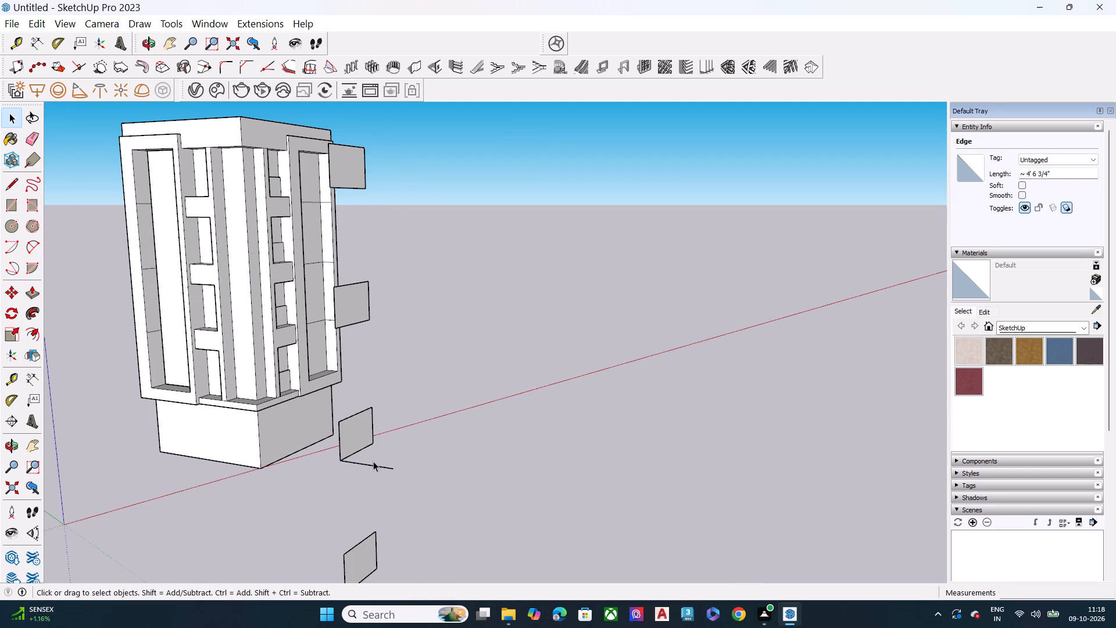
drag(391, 481, 379, 460)
key(m)
click(337, 464)
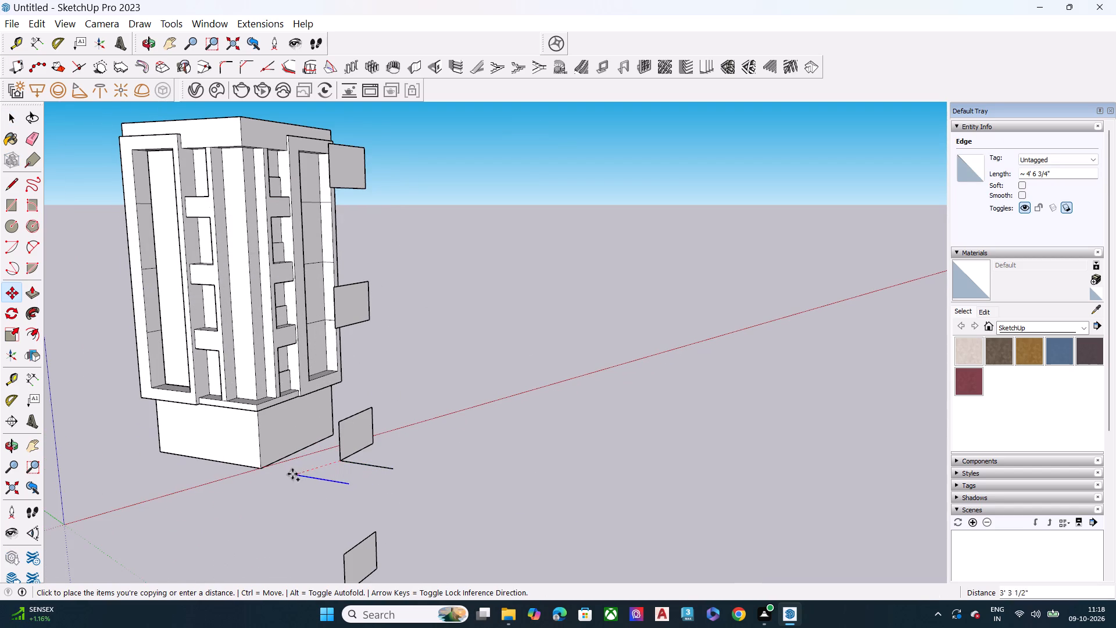
scroll(310, 484, down, 4)
scroll(330, 572, up, 7)
click(333, 522)
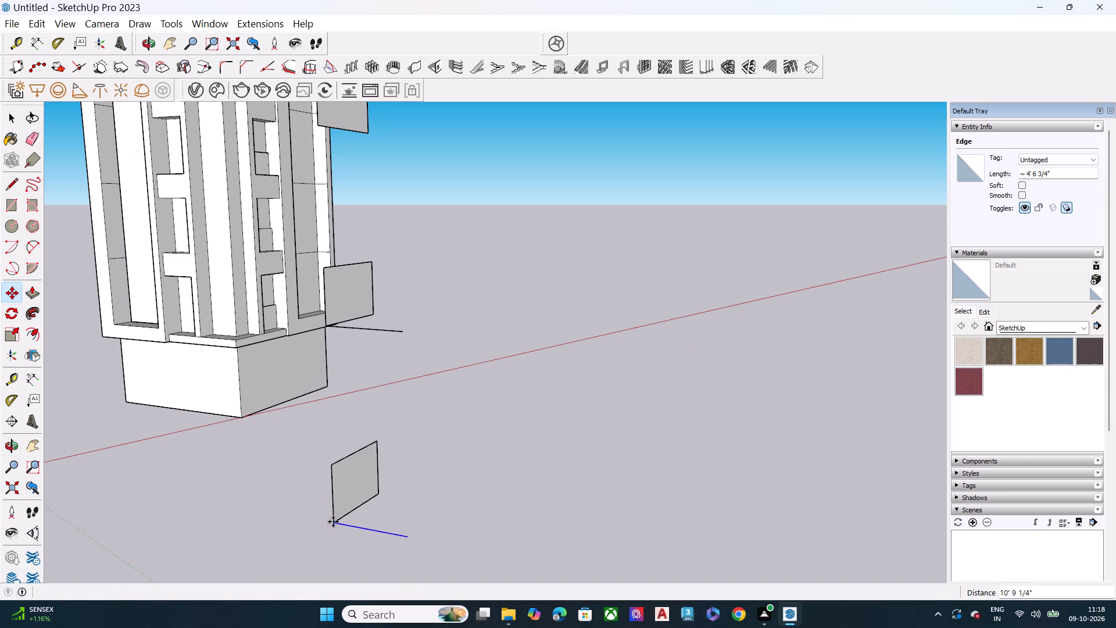
key(space)
Delete the upper loose edge at the second-lowest freestanding panel.
click(391, 330)
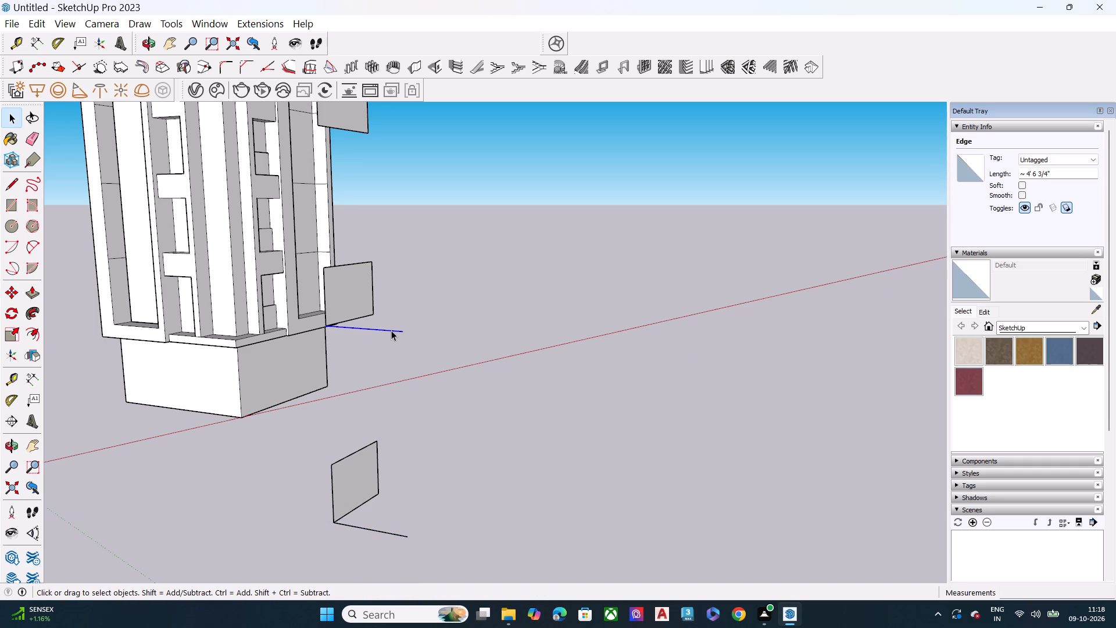
key(Delete)
Rotate the four freestanding panels 90° about the lowest panel's bottom corner so they align with the loose edge.
scroll(404, 392, down, 8)
middle_drag(403, 371, 501, 433)
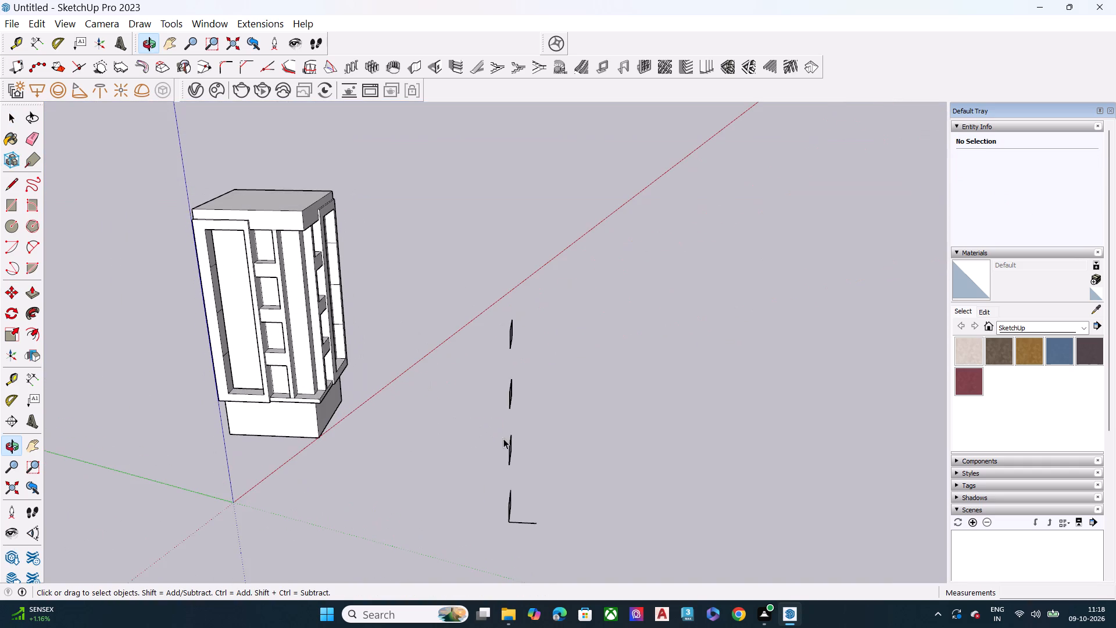
scroll(500, 400, down, 1)
middle_drag(507, 508, 493, 471)
scroll(500, 476, up, 6)
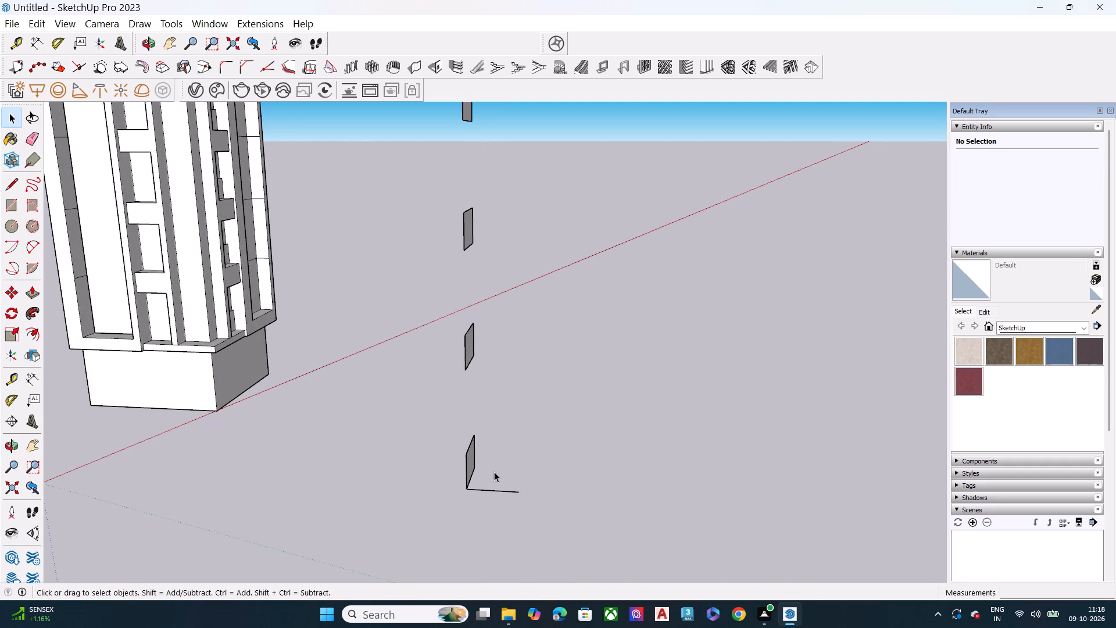
drag(484, 471, 412, 223)
scroll(456, 330, down, 4)
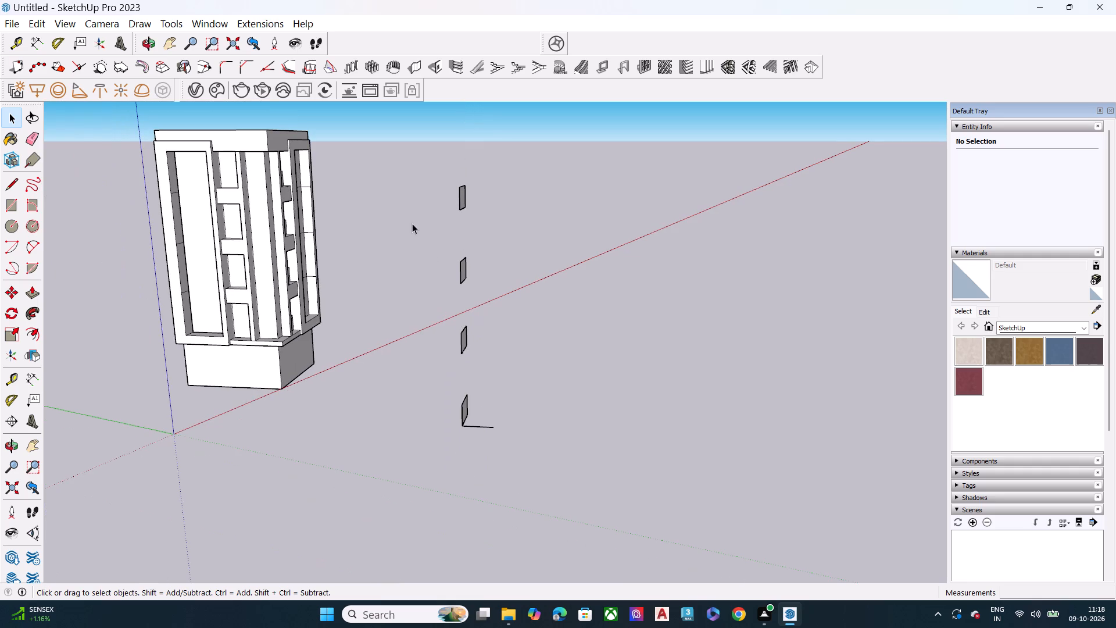
drag(412, 223, 453, 186)
drag(452, 182, 492, 392)
drag(492, 392, 487, 413)
scroll(446, 424, up, 7)
middle_drag(475, 413, 295, 419)
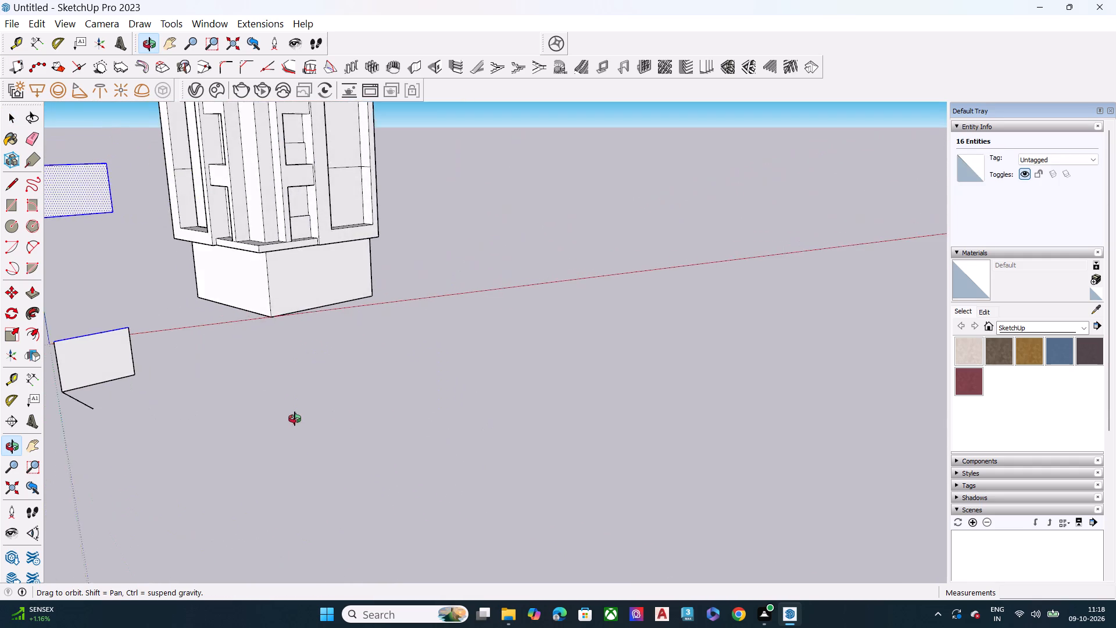
middle_drag(295, 419, 377, 426)
ctrl+double_click(231, 403)
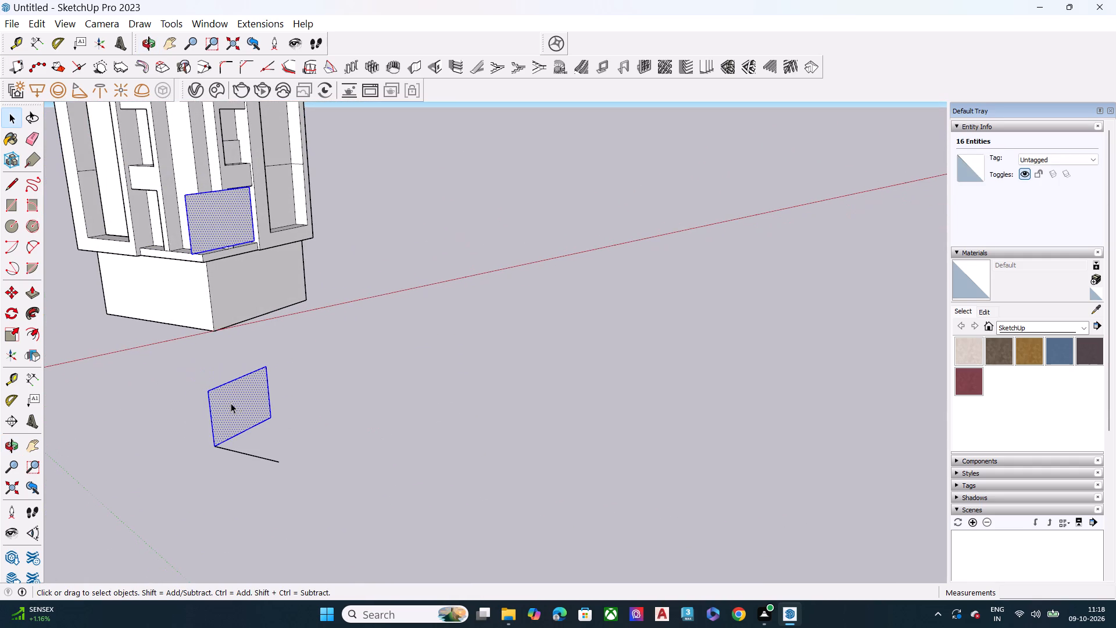
key(q)
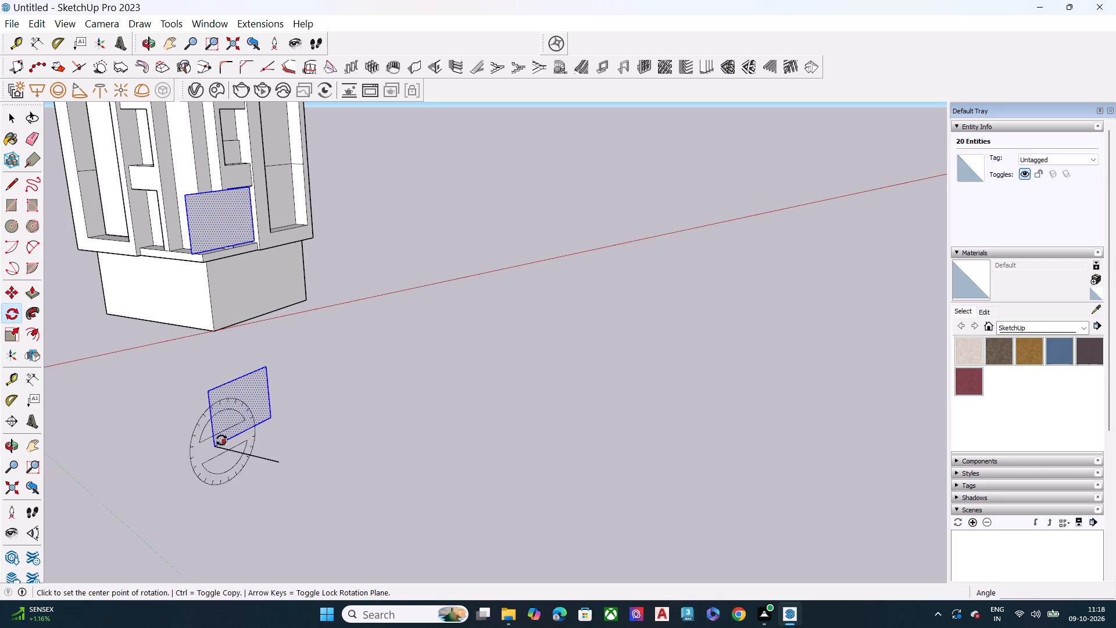
scroll(233, 456, up, 1)
middle_drag(233, 456, 120, 502)
scroll(123, 485, up, 2)
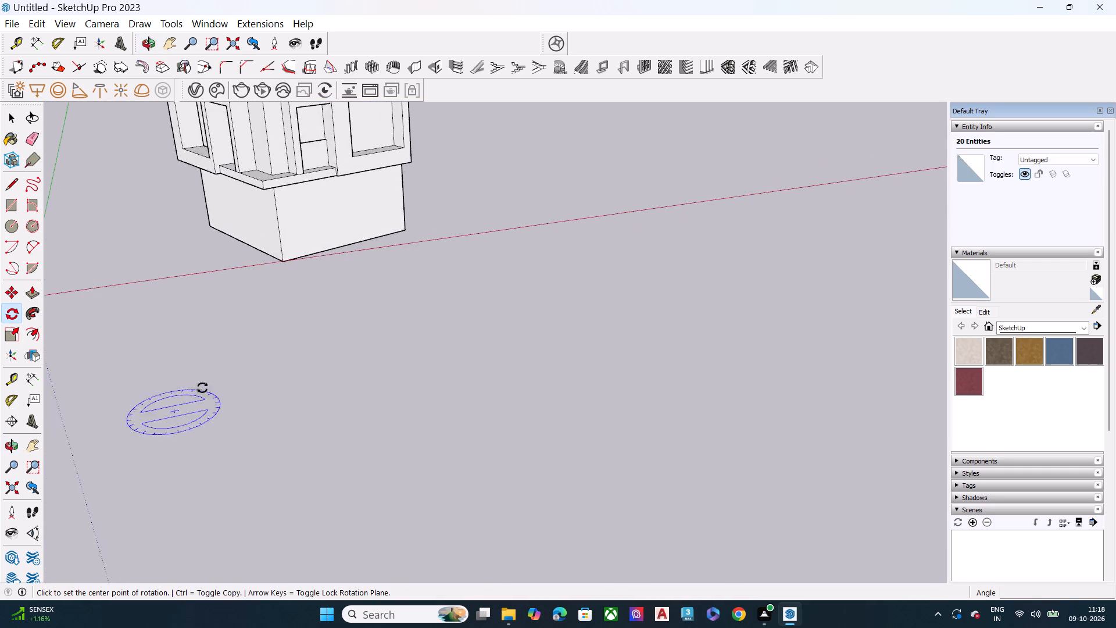
scroll(209, 386, down, 7)
scroll(198, 428, up, 1)
middle_drag(198, 424, 125, 451)
scroll(249, 326, down, 10)
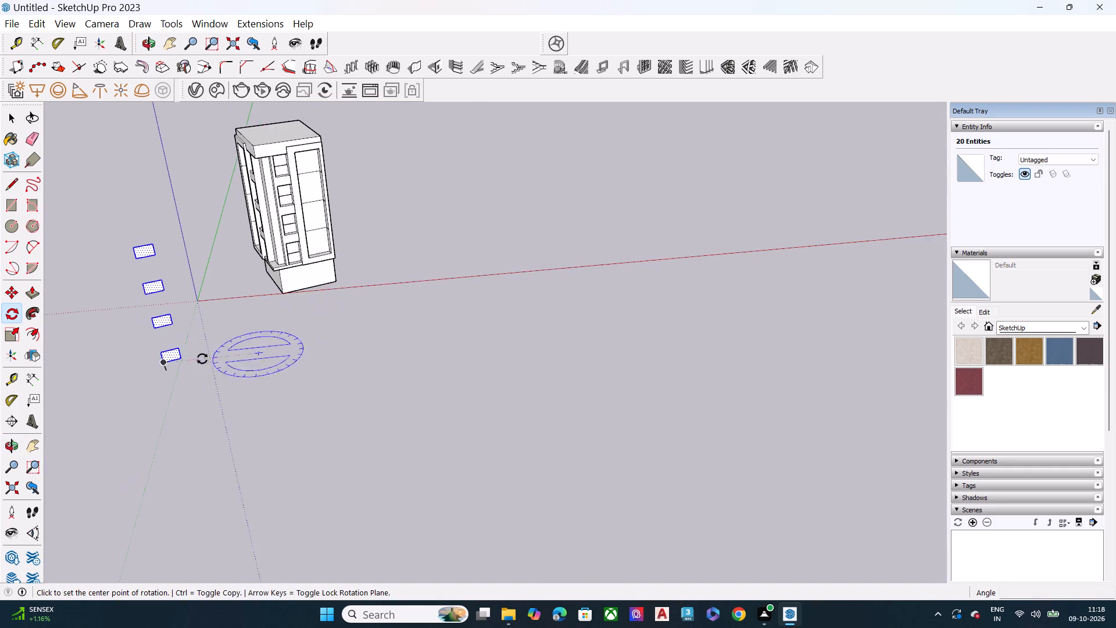
scroll(138, 366, up, 17)
click(236, 334)
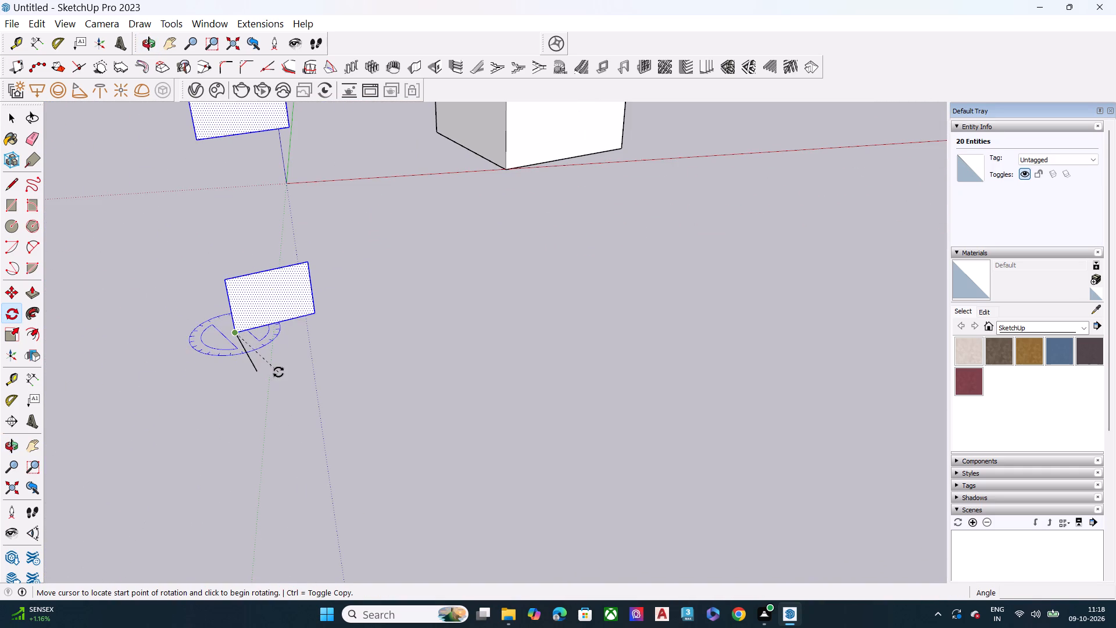
click(317, 313)
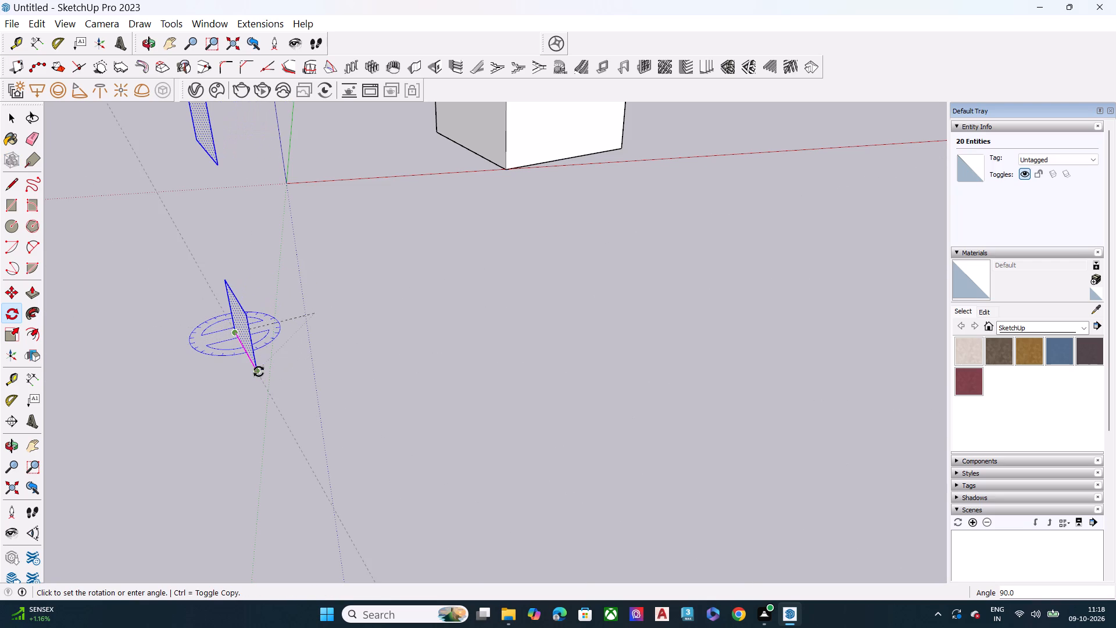
click(259, 372)
key(space)
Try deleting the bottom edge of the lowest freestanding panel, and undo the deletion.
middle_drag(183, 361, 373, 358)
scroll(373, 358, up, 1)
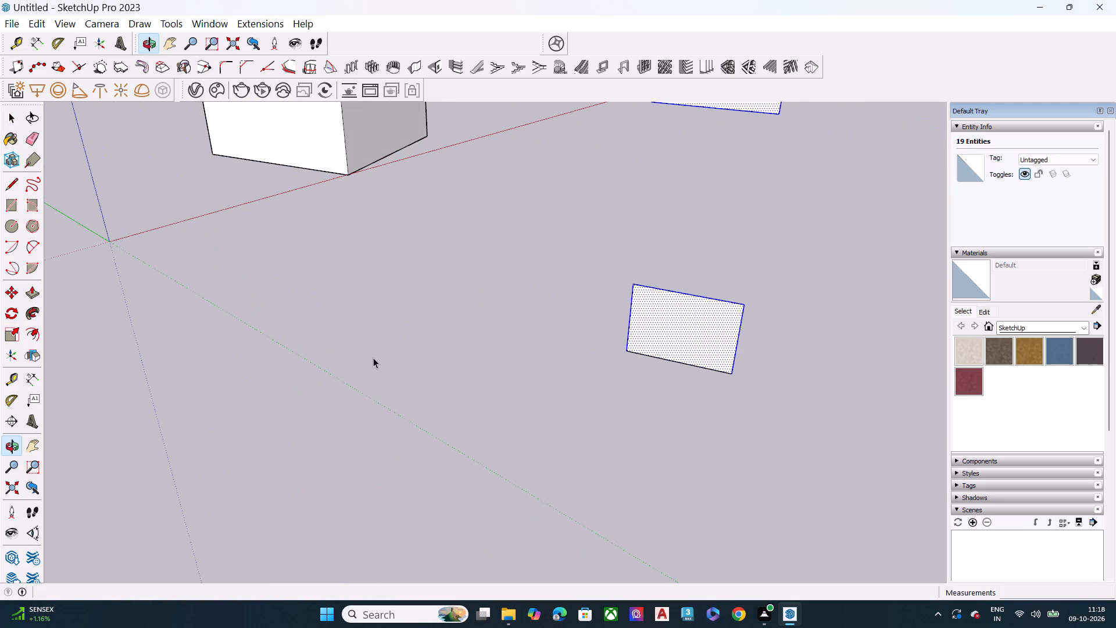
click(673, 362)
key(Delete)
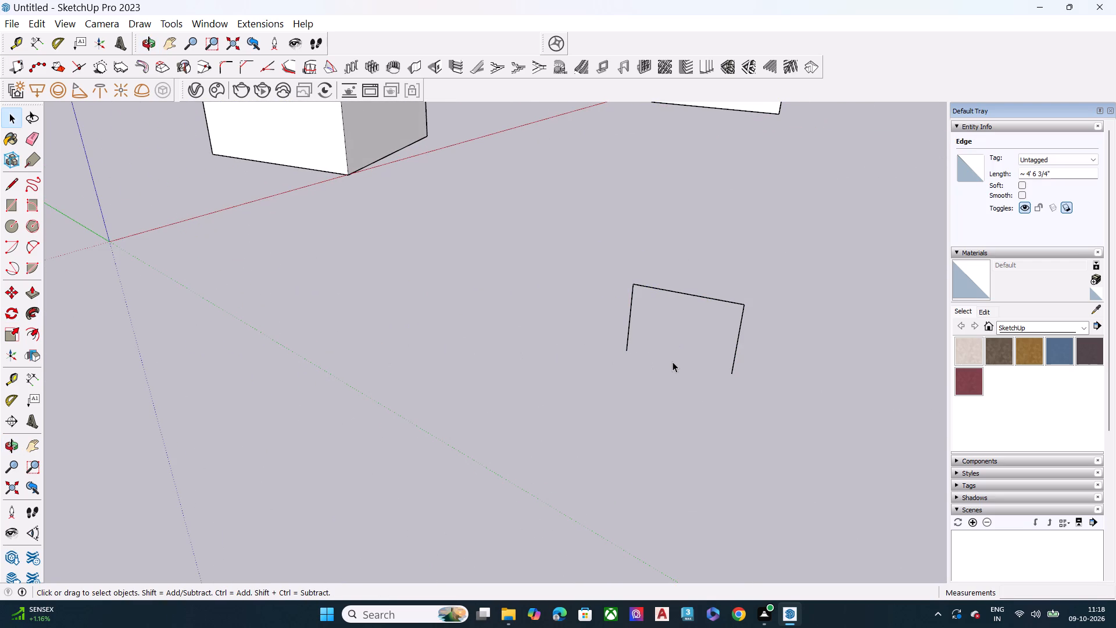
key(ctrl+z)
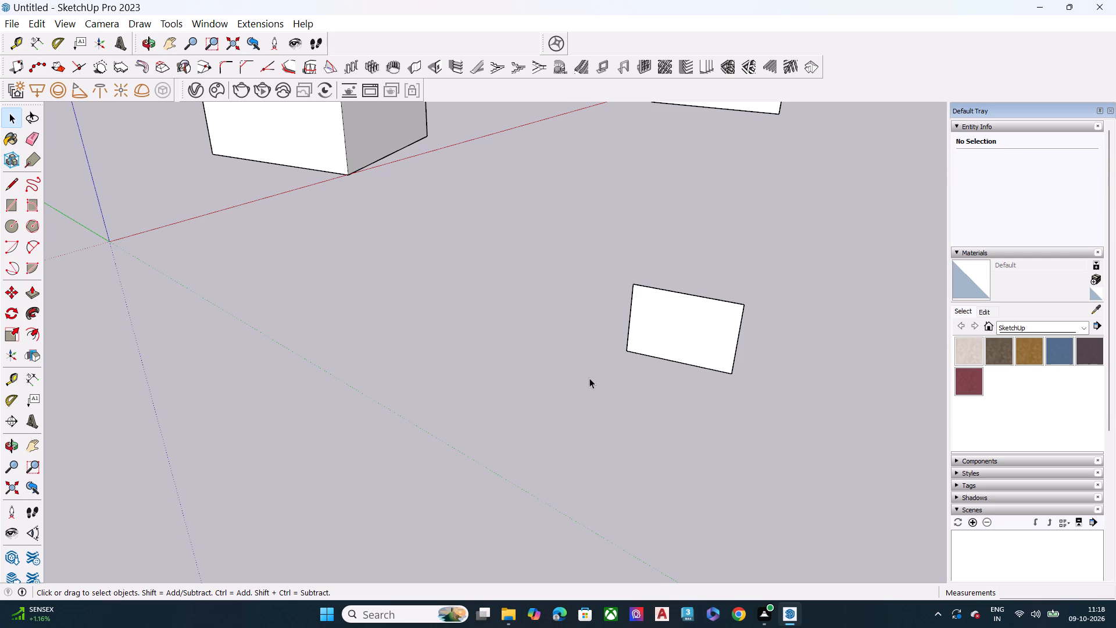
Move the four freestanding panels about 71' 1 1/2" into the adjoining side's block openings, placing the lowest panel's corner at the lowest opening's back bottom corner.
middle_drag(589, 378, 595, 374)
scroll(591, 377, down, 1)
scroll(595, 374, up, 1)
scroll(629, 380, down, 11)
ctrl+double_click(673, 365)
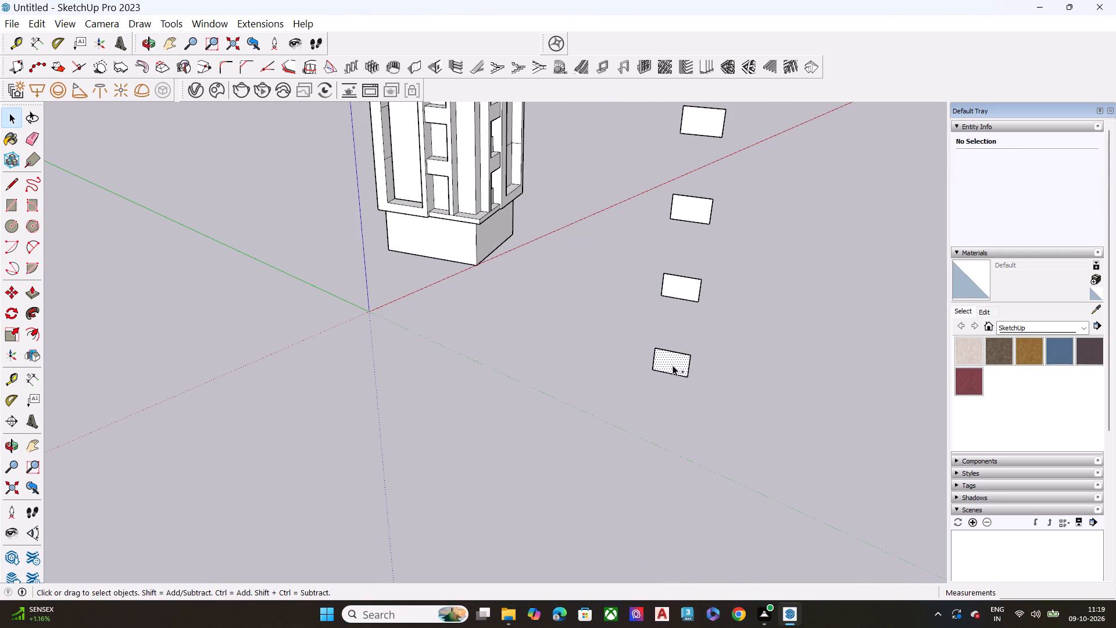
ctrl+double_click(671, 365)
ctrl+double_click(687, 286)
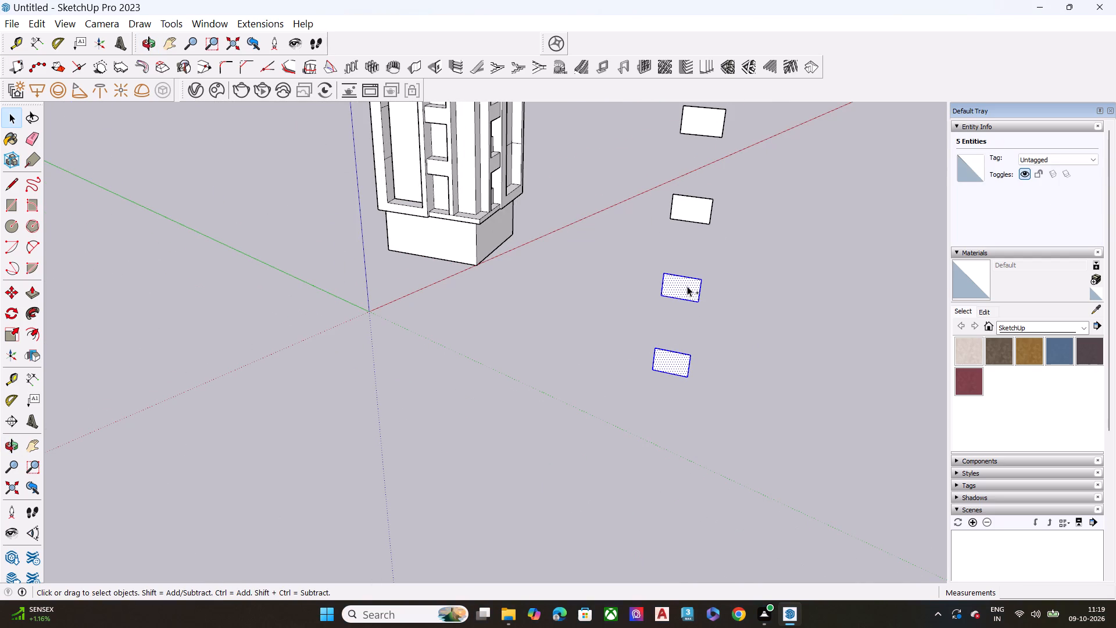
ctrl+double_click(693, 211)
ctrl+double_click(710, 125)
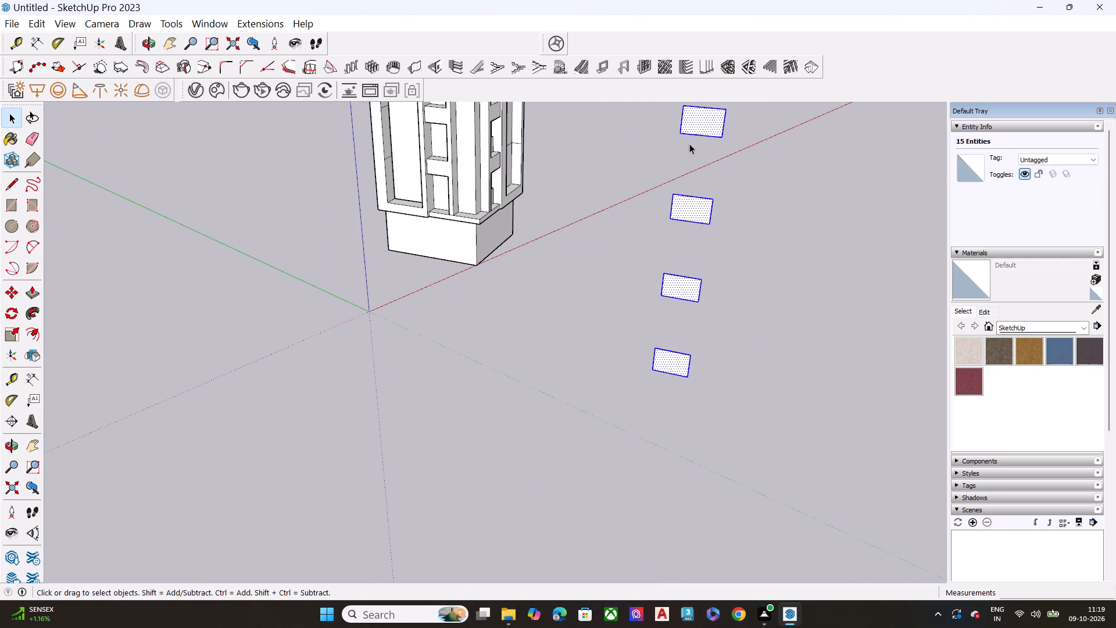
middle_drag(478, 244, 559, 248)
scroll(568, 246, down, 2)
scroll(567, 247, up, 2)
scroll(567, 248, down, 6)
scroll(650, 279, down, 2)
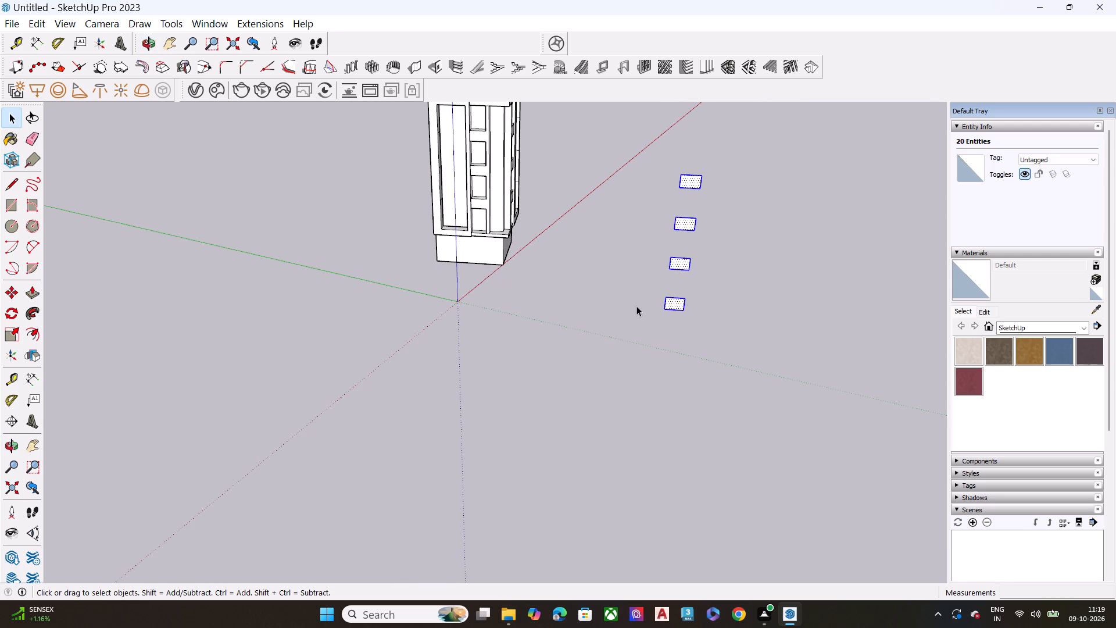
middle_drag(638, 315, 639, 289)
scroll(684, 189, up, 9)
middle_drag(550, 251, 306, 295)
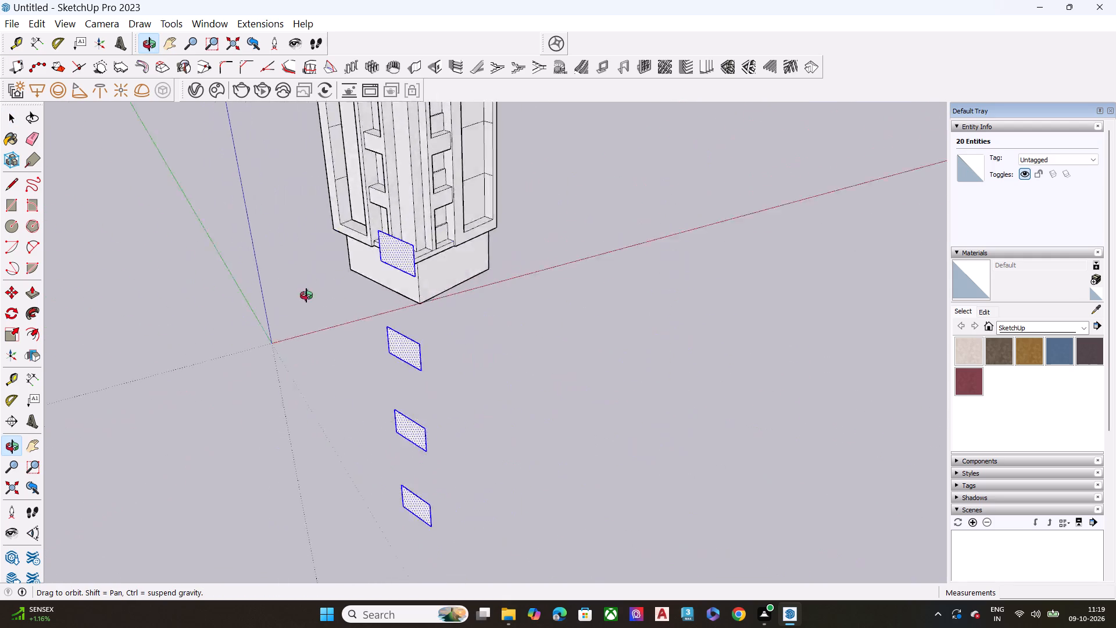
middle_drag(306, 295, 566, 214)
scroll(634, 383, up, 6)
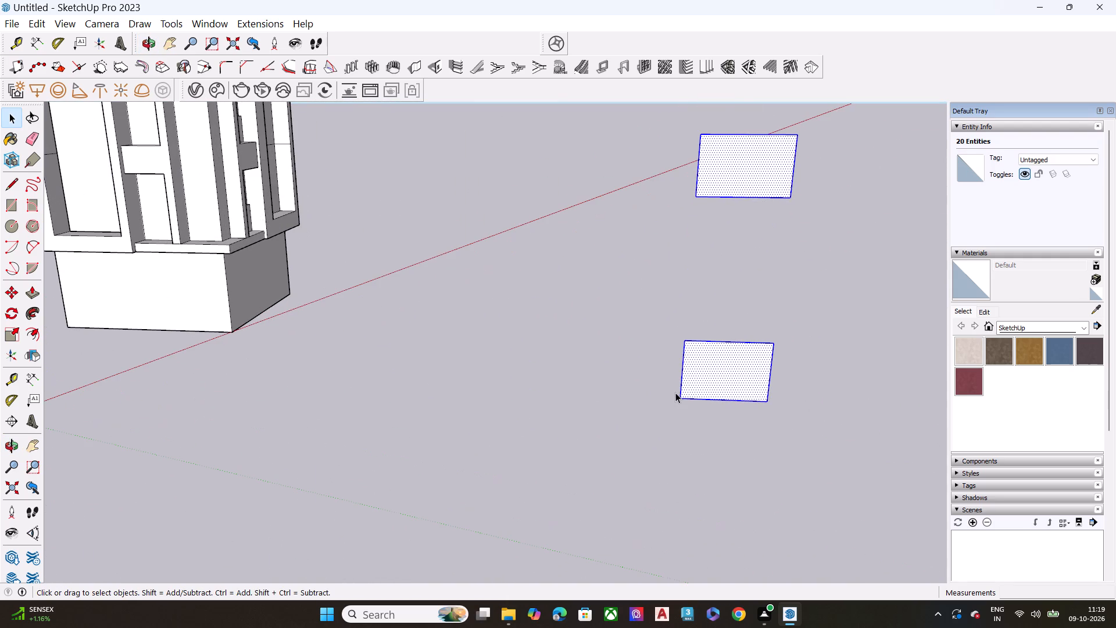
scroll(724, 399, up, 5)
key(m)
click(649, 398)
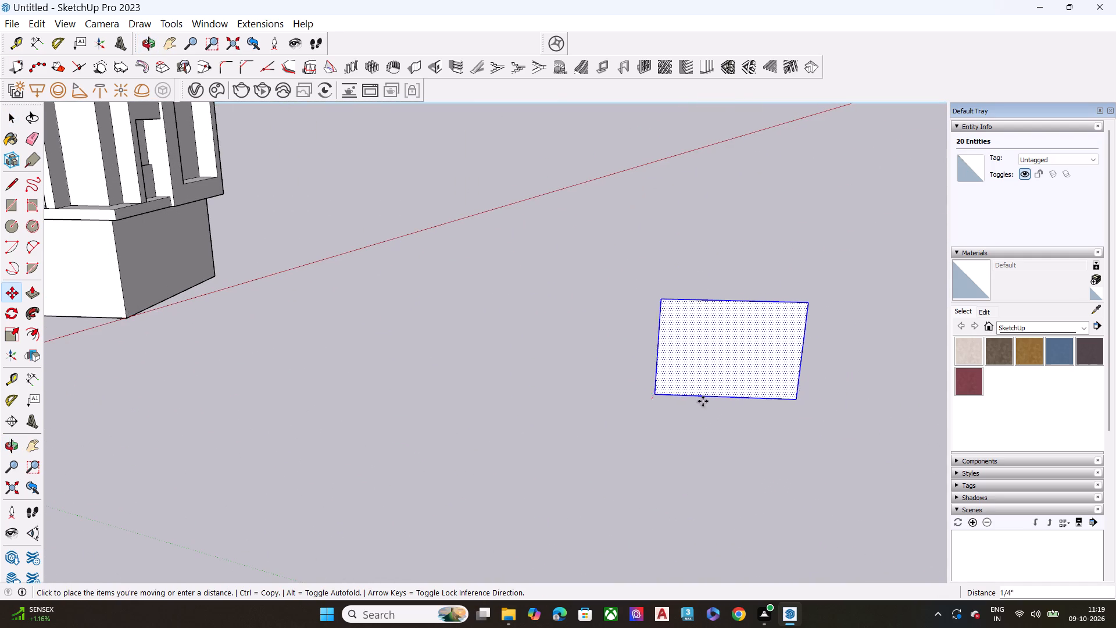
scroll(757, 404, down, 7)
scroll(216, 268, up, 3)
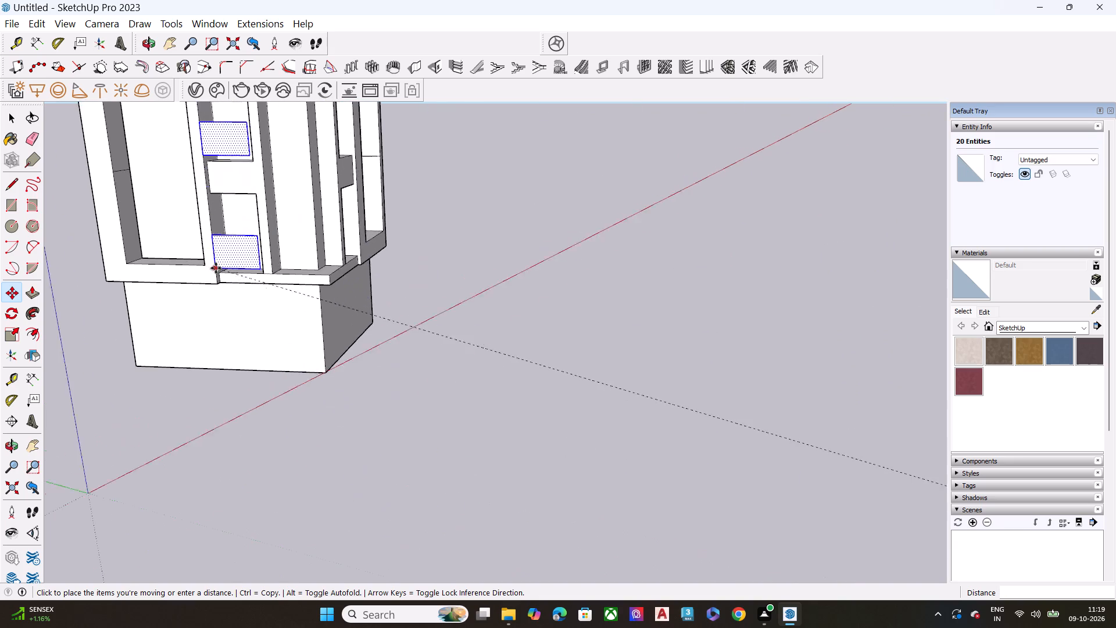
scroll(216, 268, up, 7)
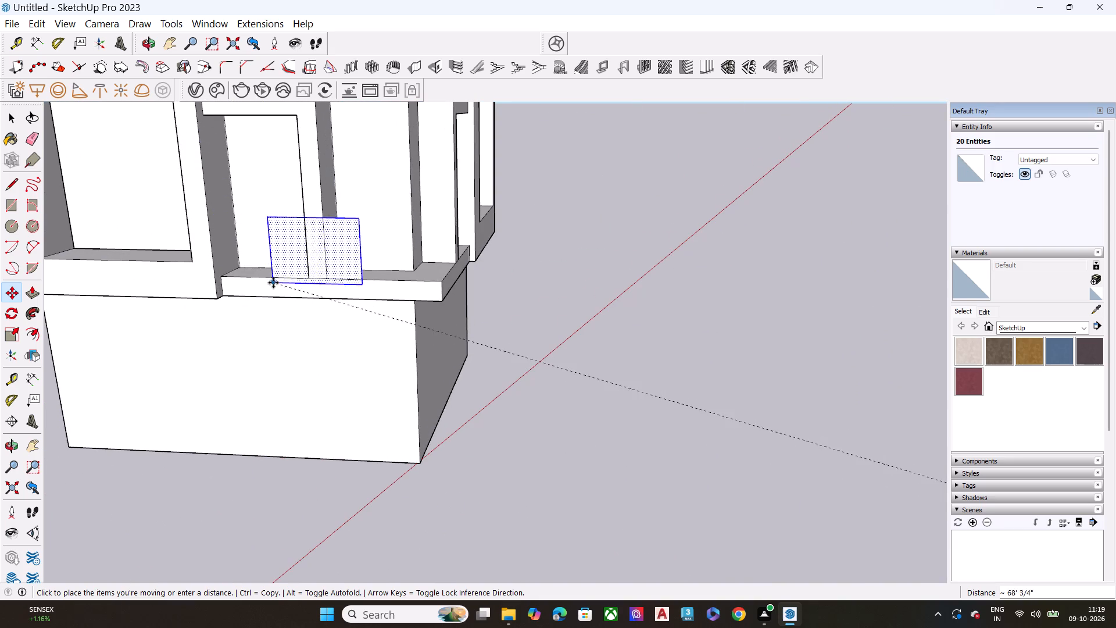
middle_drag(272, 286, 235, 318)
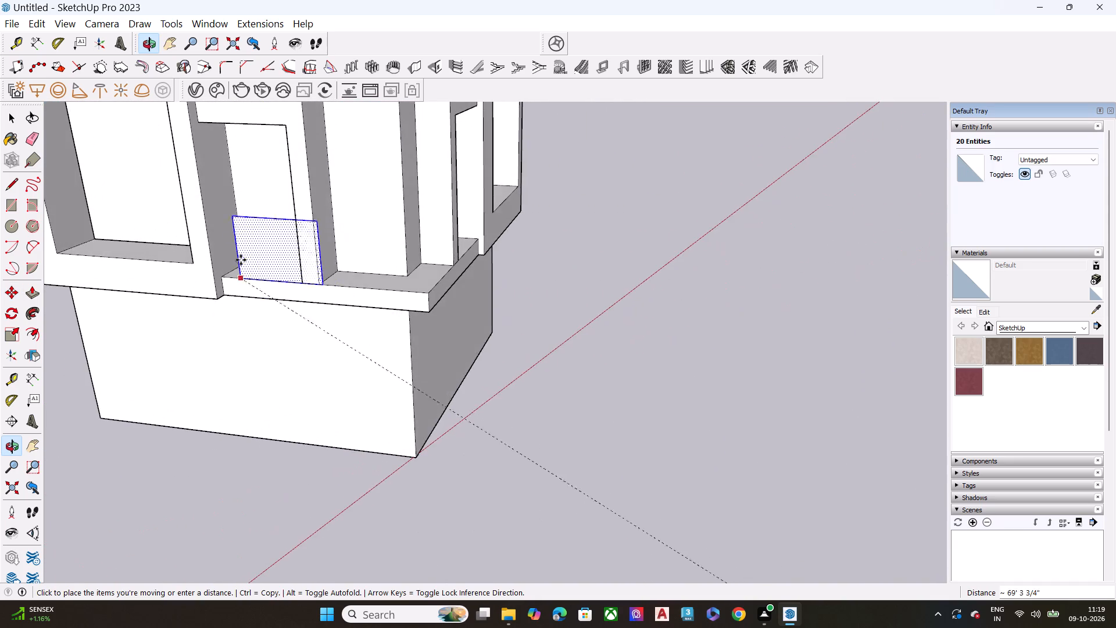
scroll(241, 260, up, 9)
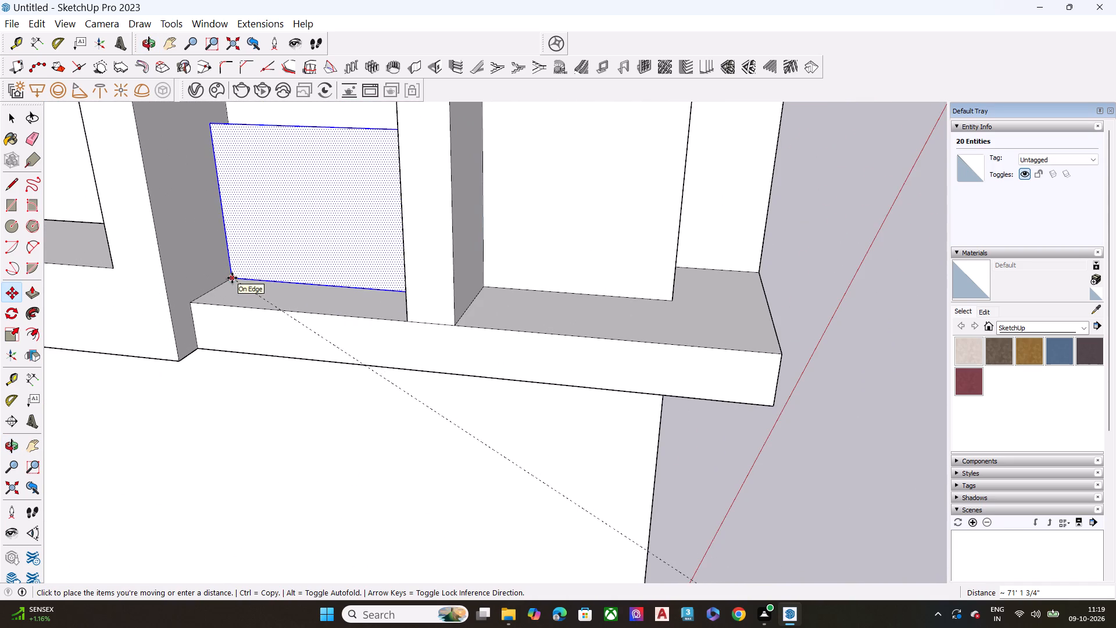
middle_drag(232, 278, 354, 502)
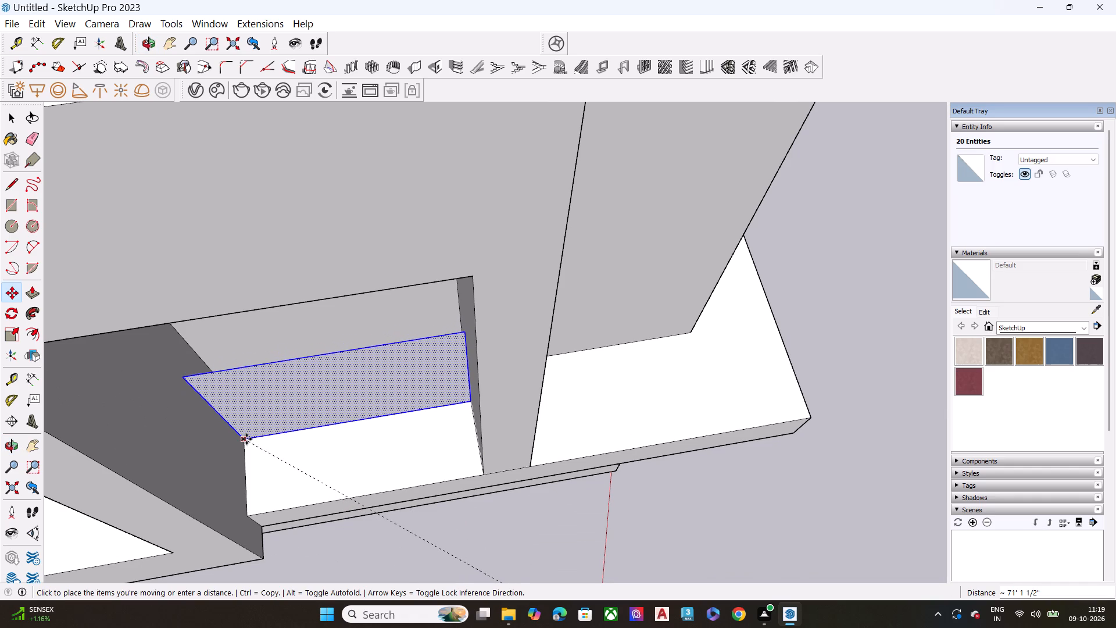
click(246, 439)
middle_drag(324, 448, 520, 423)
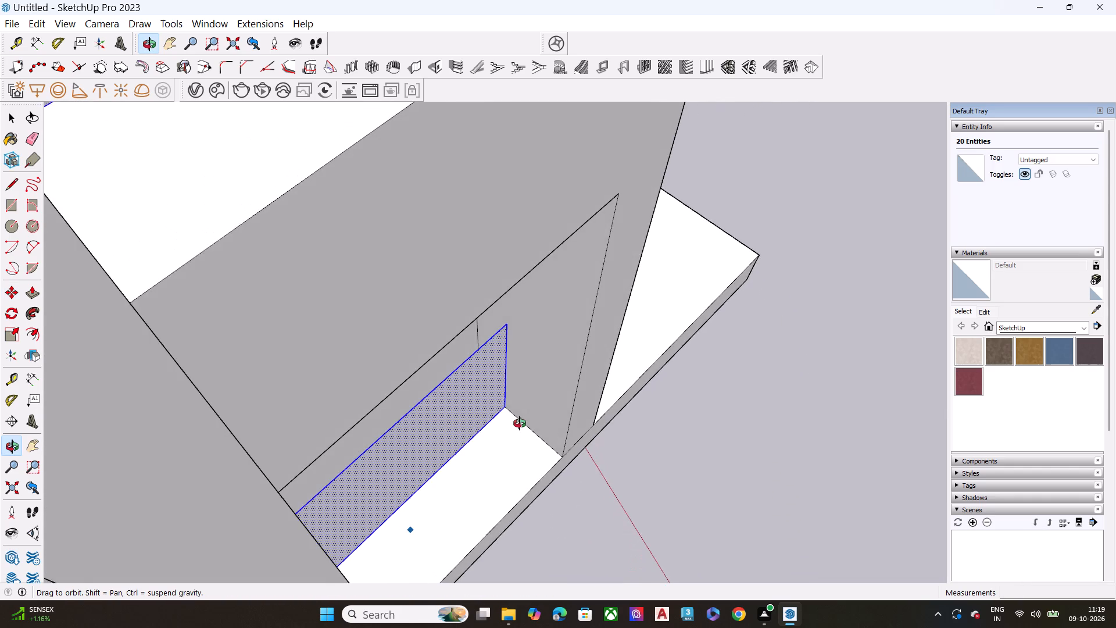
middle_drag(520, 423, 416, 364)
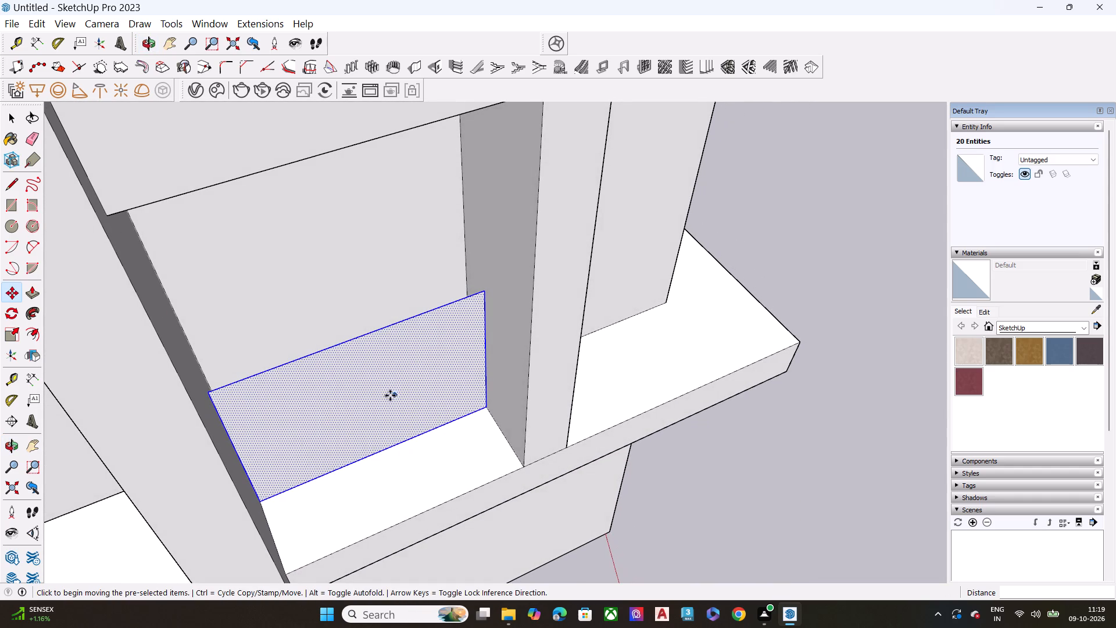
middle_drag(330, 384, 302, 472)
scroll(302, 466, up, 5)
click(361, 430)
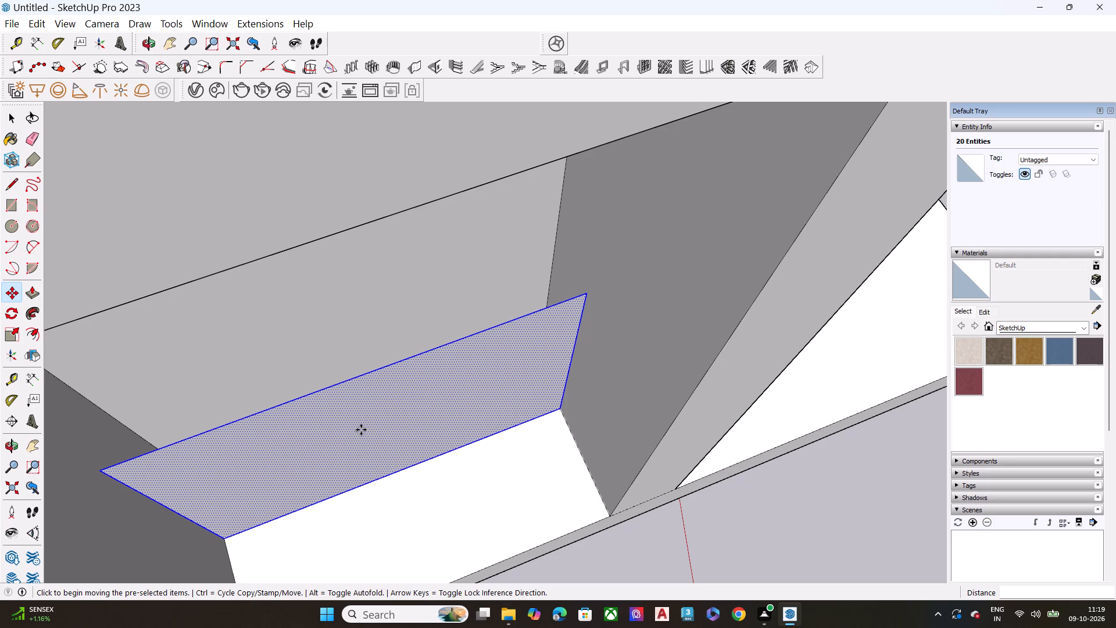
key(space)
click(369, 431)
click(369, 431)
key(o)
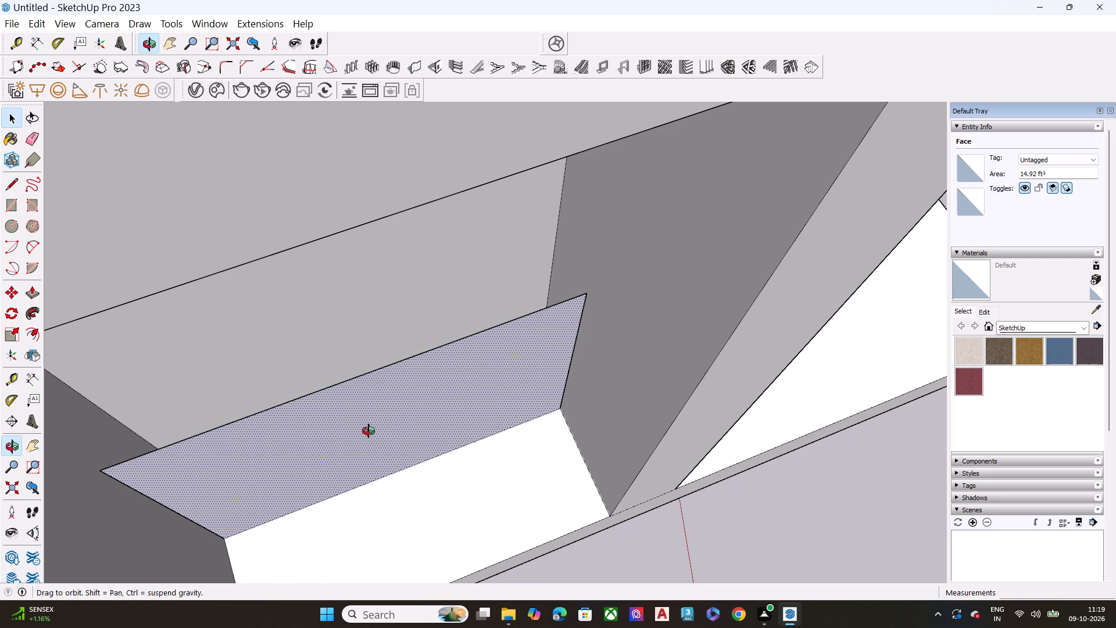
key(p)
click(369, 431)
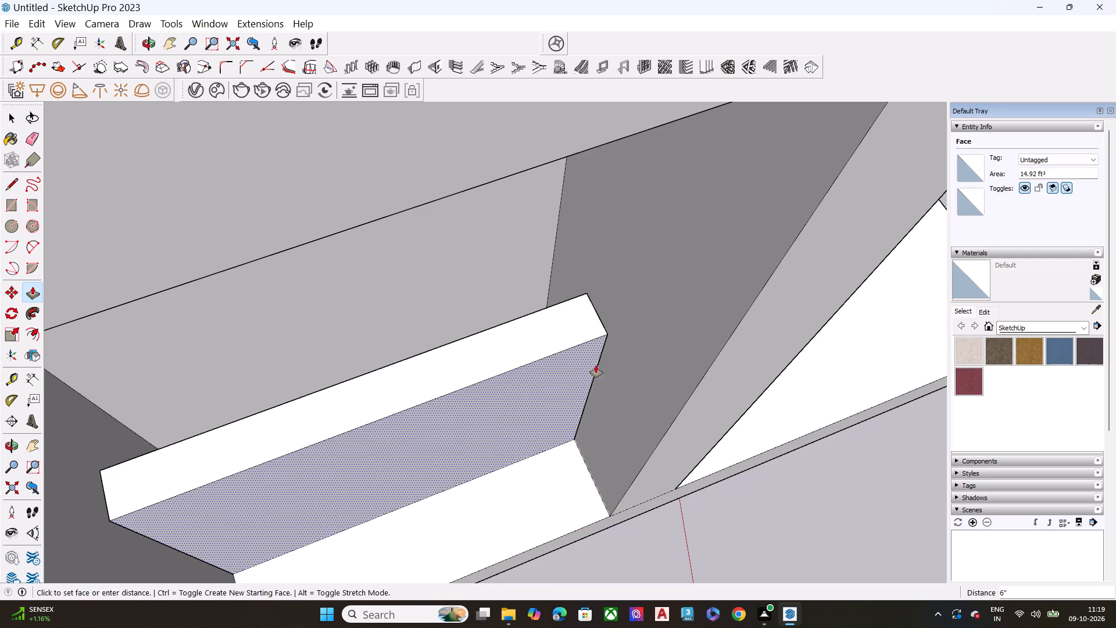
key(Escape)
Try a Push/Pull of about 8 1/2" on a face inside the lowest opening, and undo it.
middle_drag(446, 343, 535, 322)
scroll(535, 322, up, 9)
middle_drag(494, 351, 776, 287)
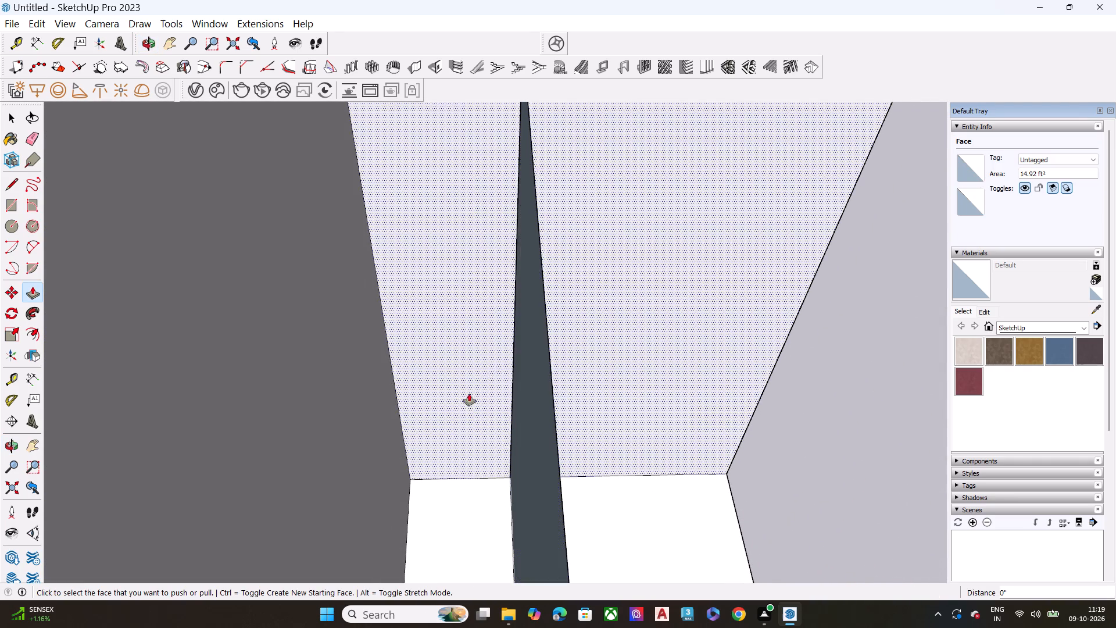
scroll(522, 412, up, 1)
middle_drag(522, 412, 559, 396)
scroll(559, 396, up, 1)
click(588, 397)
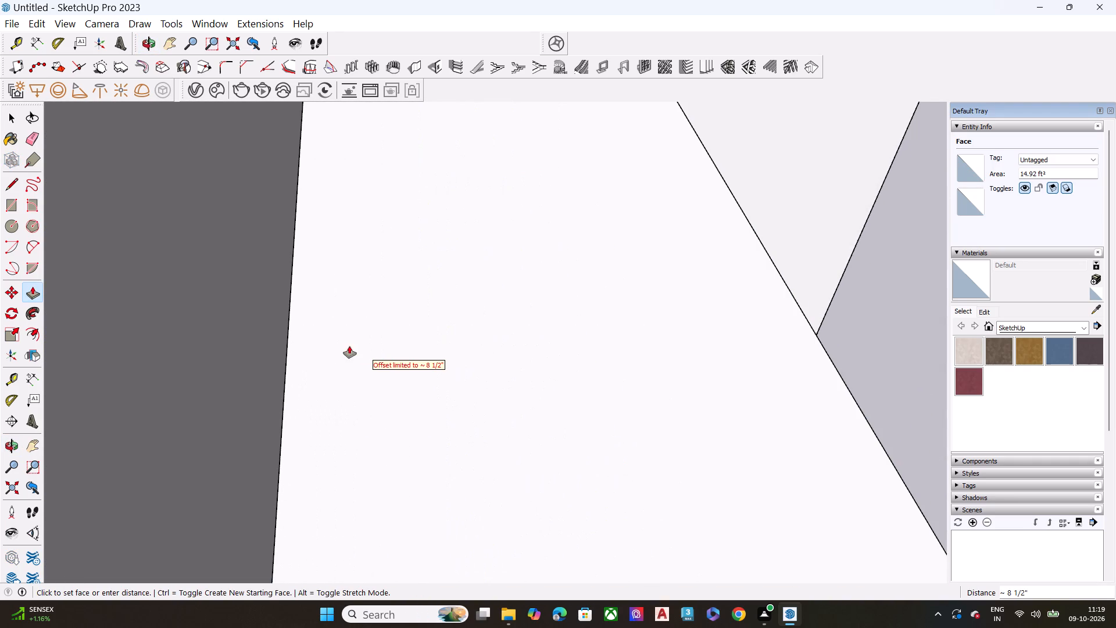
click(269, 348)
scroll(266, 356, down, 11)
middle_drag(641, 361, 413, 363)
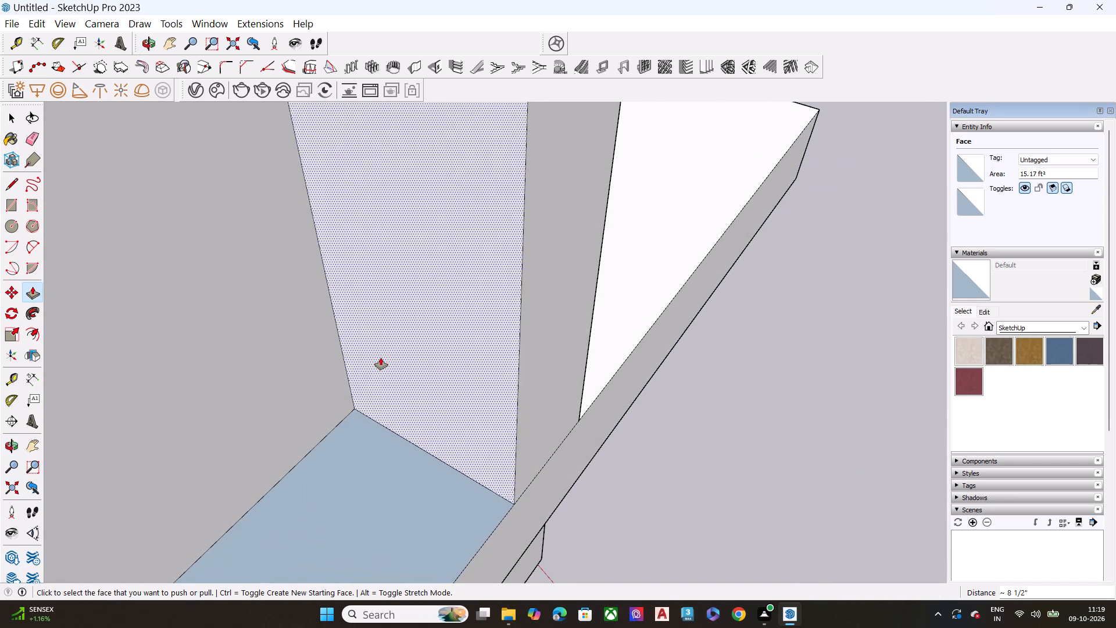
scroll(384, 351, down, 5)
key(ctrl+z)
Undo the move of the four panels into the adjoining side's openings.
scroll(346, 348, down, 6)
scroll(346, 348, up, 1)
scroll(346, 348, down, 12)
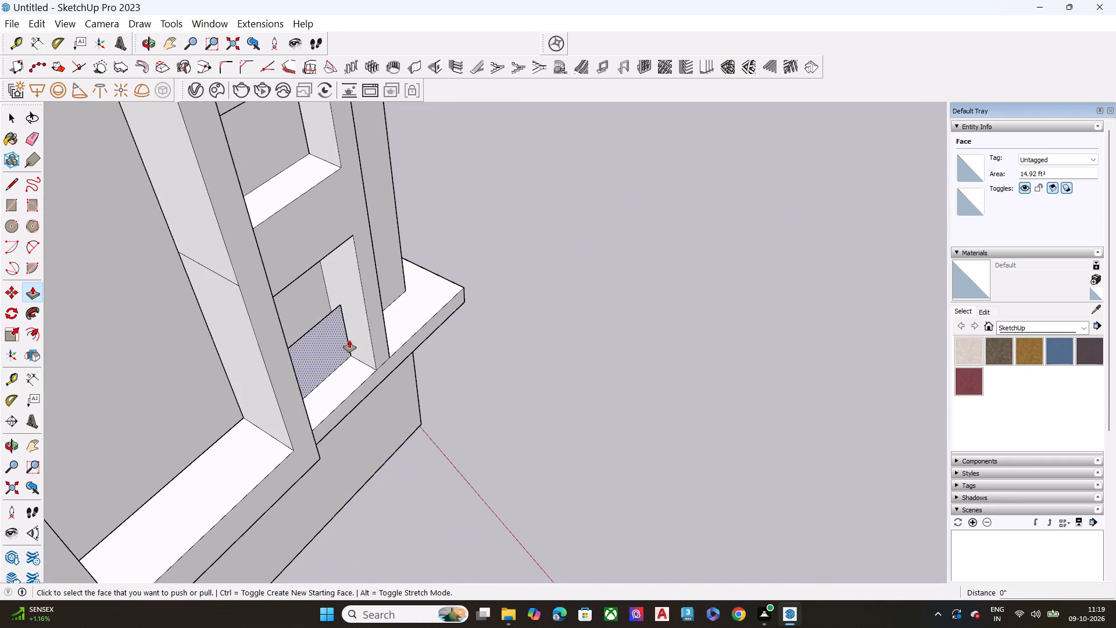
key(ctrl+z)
Copy the back bottom edge of the adjoining side's lowest opening 3' upward on its back wall.
scroll(275, 379, down, 5)
middle_drag(445, 419, 316, 401)
key(space)
scroll(292, 377, up, 3)
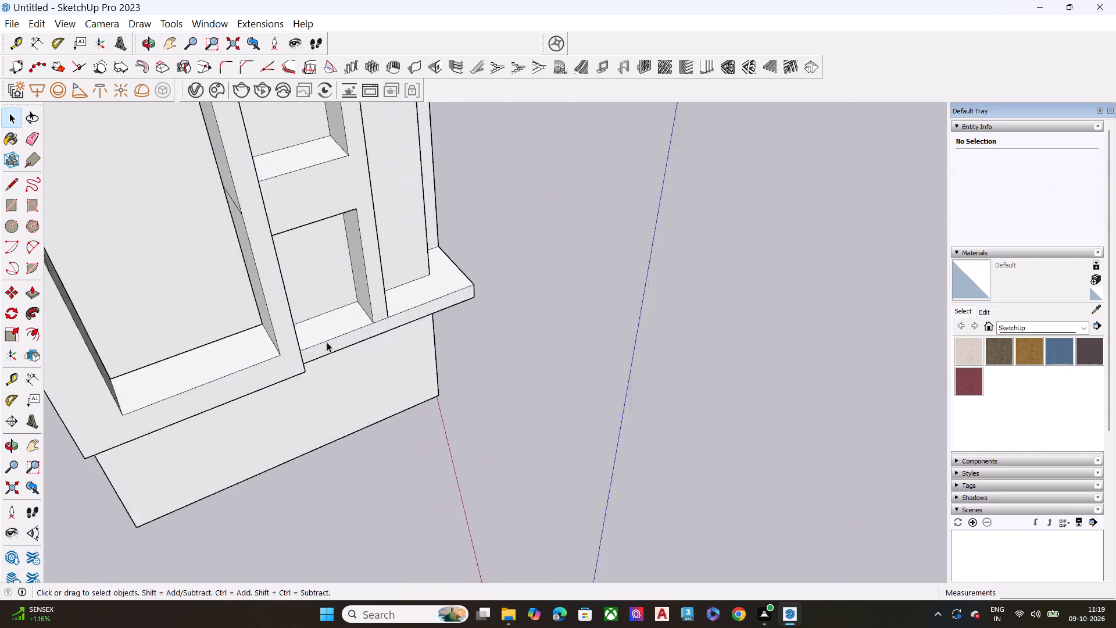
scroll(327, 342, up, 13)
click(295, 334)
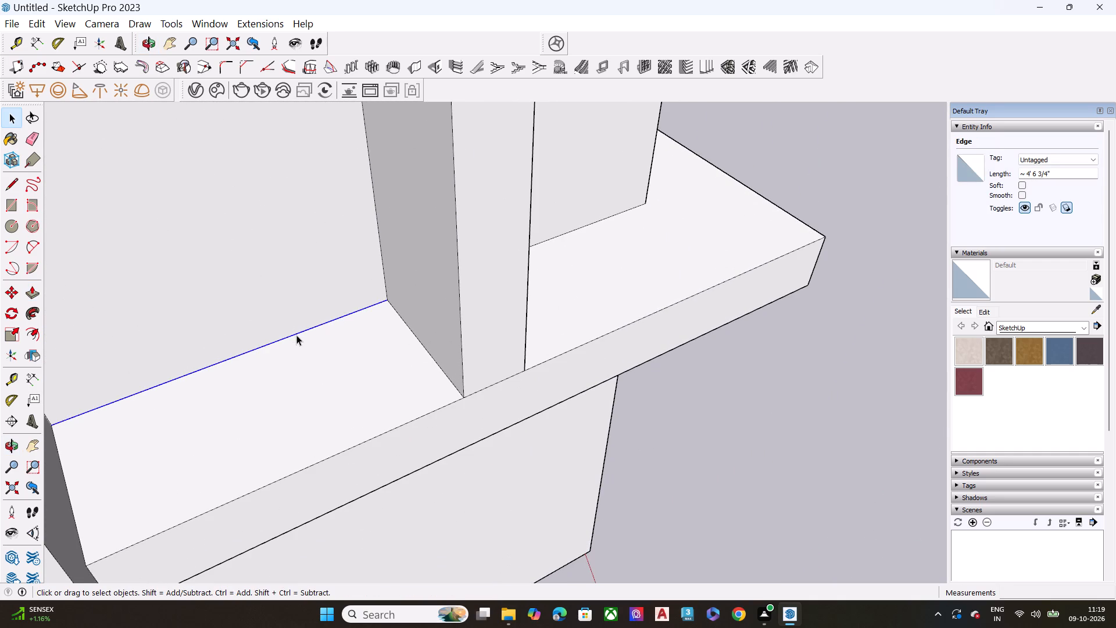
key(m)
click(387, 301)
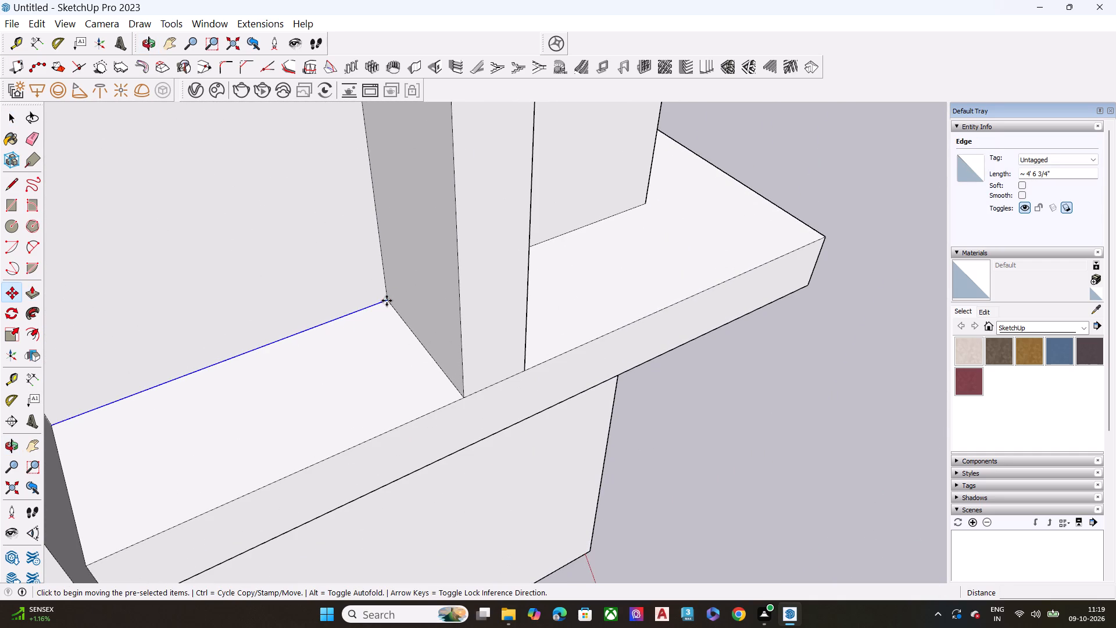
scroll(382, 258, down, 8)
scroll(373, 273, up, 1)
scroll(373, 273, down, 3)
middle_drag(362, 272, 346, 197)
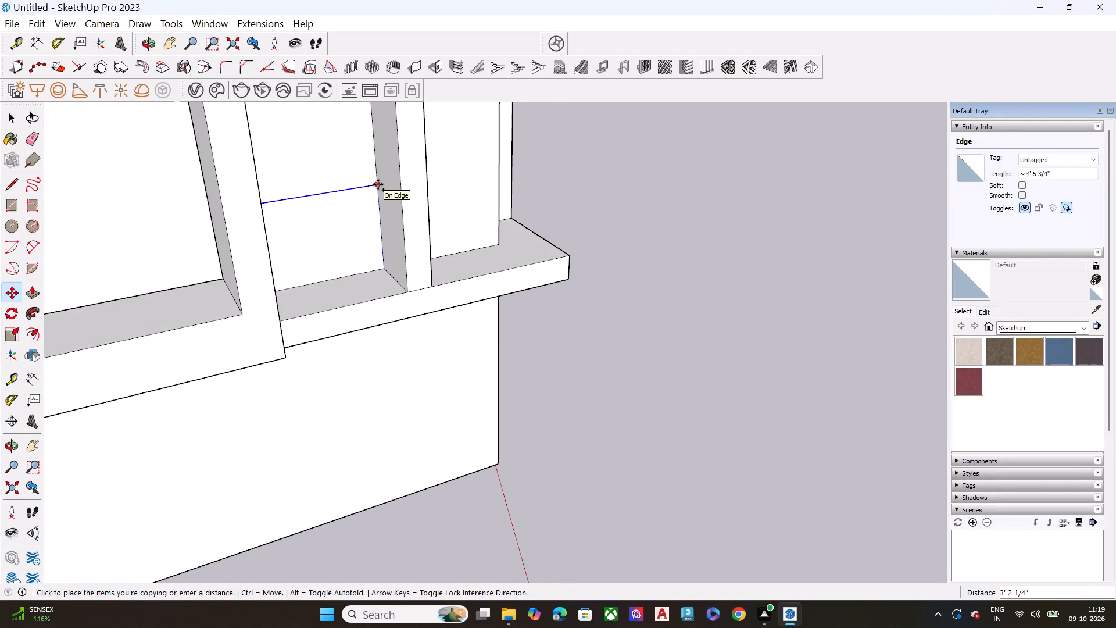
text(3')
key(Return)
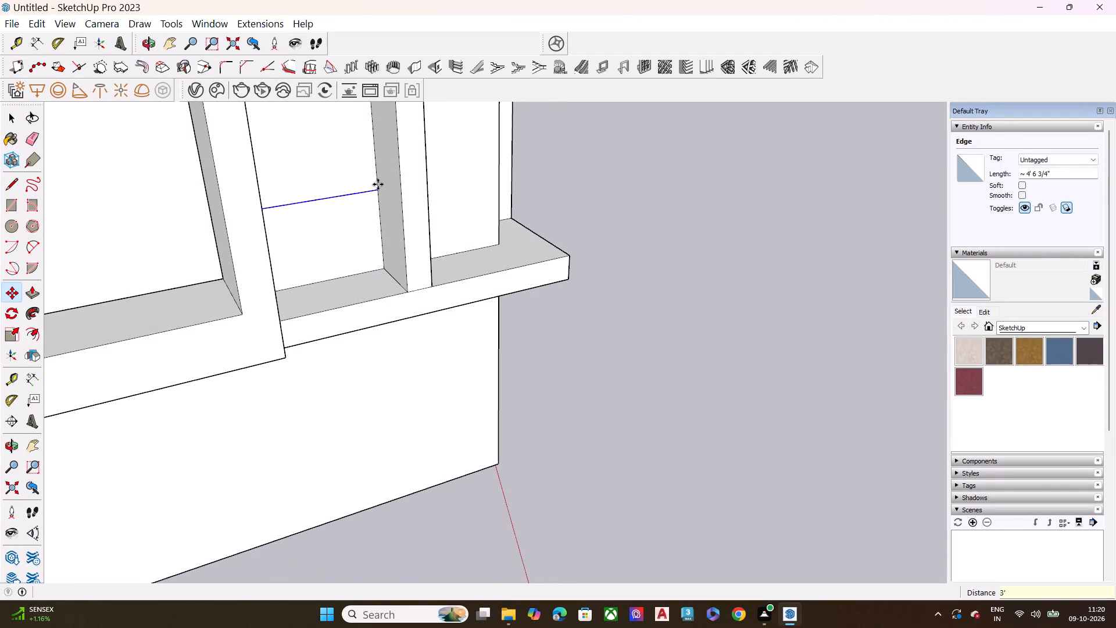
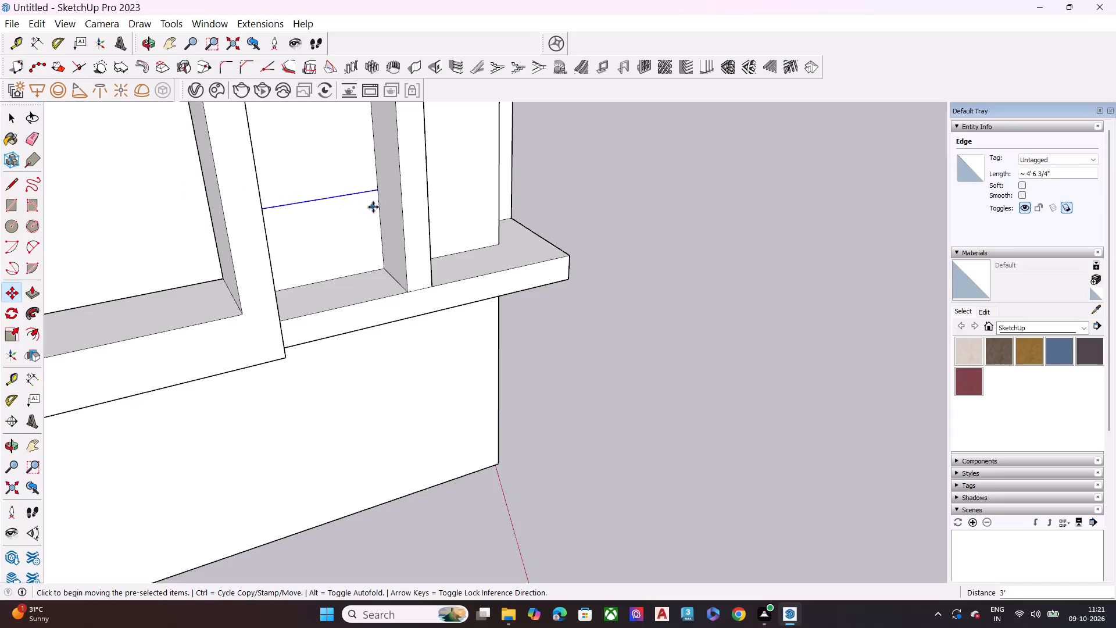
Copy the back bottom edge of the adjoining side's second-lowest opening 3' upward on its back wall.
key(space)
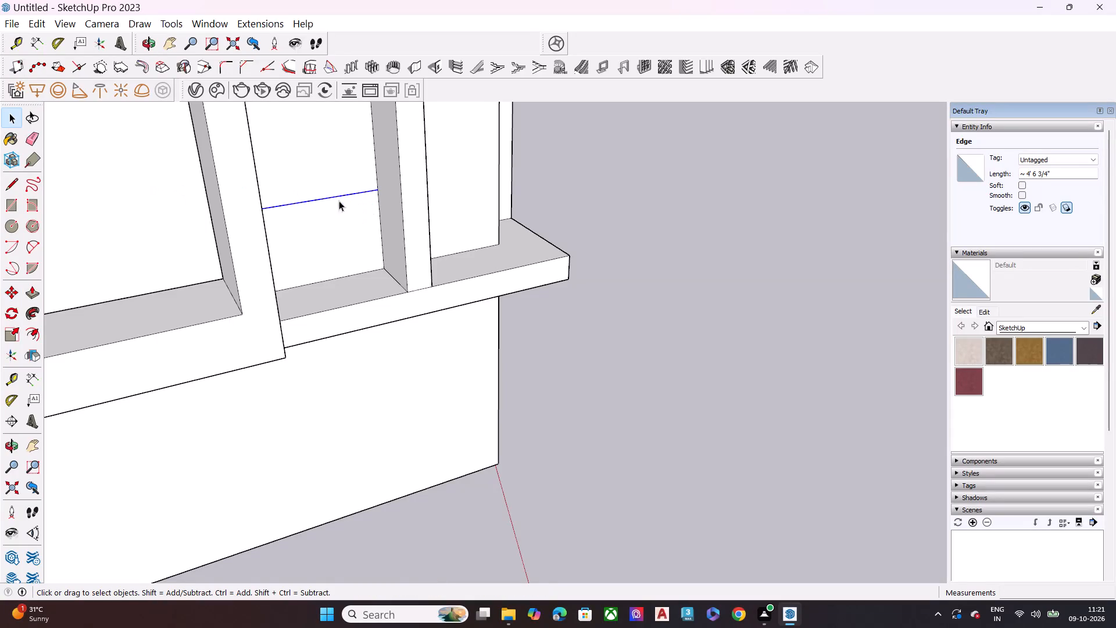
scroll(300, 188, down, 6)
scroll(341, 229, up, 1)
scroll(346, 258, down, 14)
scroll(350, 219, up, 10)
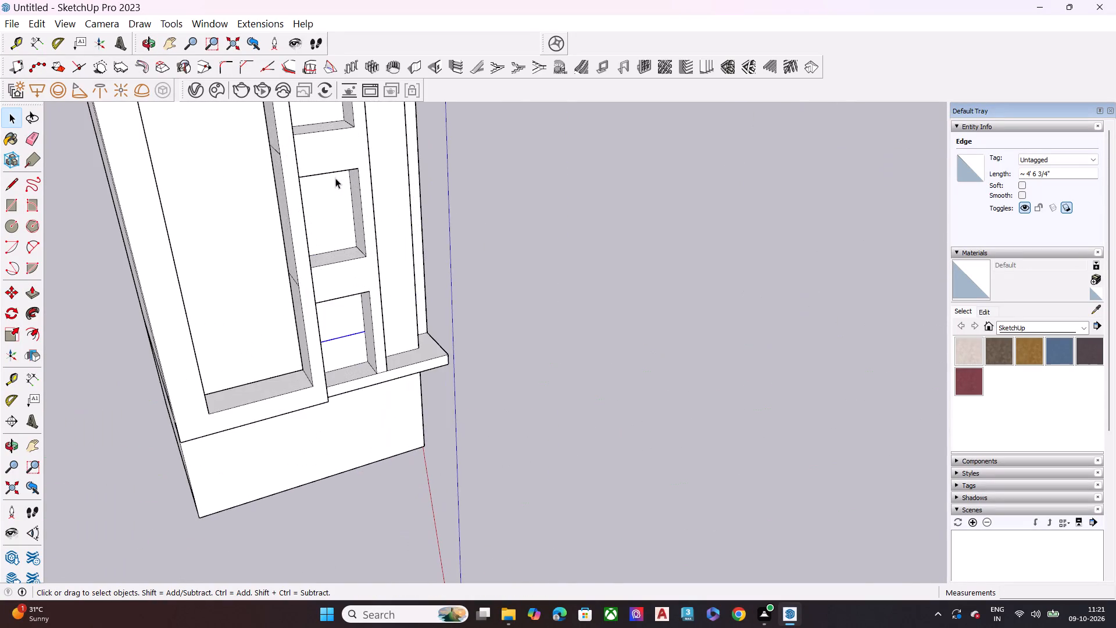
scroll(344, 240, up, 9)
click(350, 254)
click(352, 263)
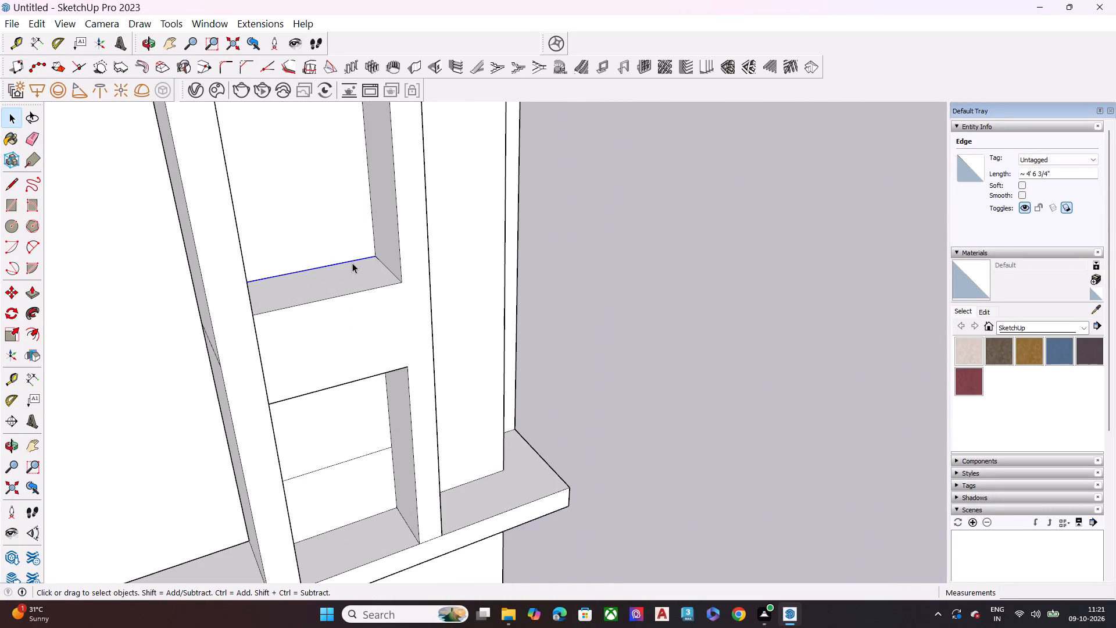
key(m)
click(375, 254)
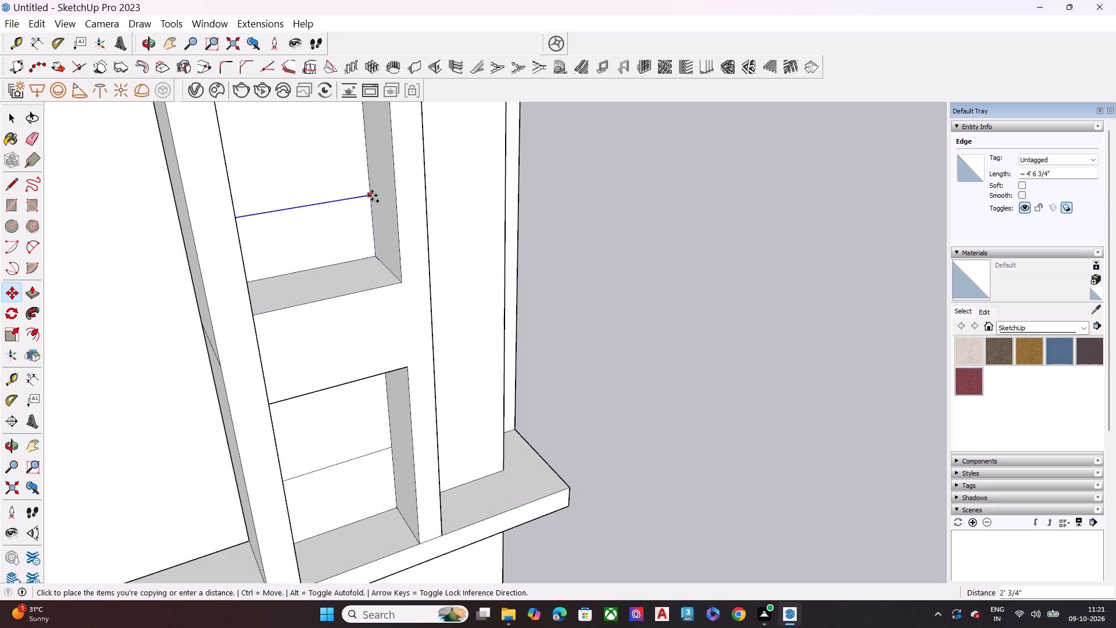
text(3')
key(Return)
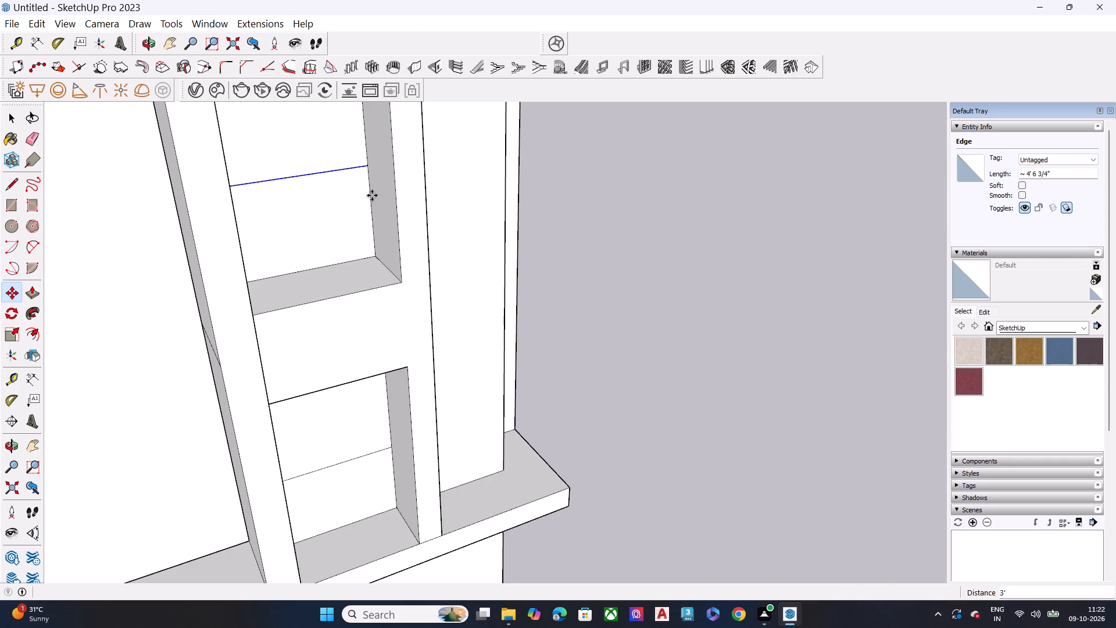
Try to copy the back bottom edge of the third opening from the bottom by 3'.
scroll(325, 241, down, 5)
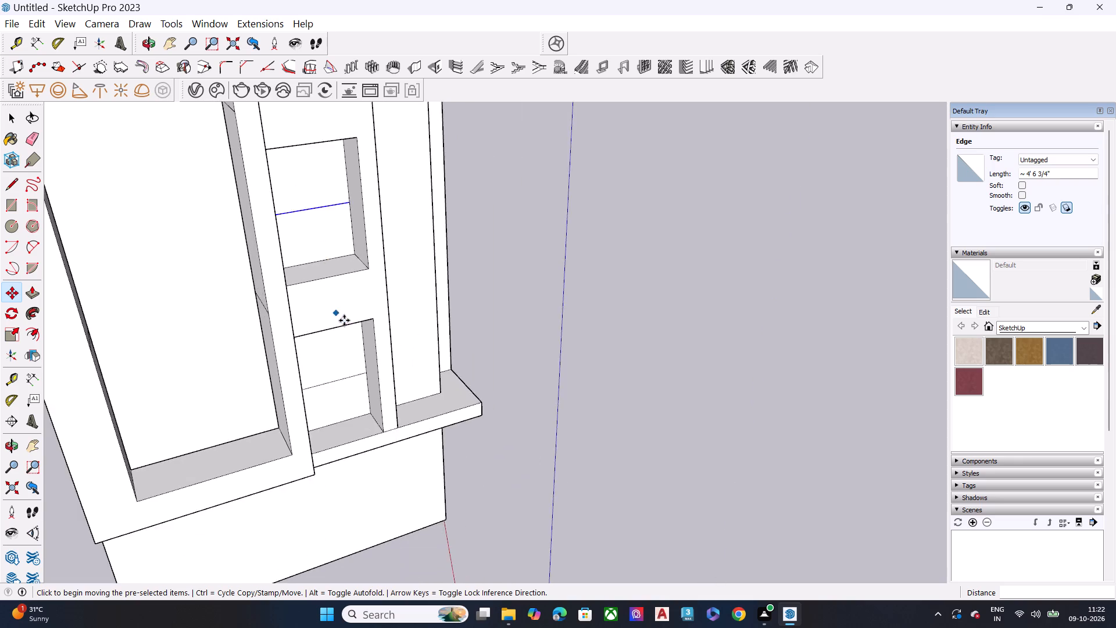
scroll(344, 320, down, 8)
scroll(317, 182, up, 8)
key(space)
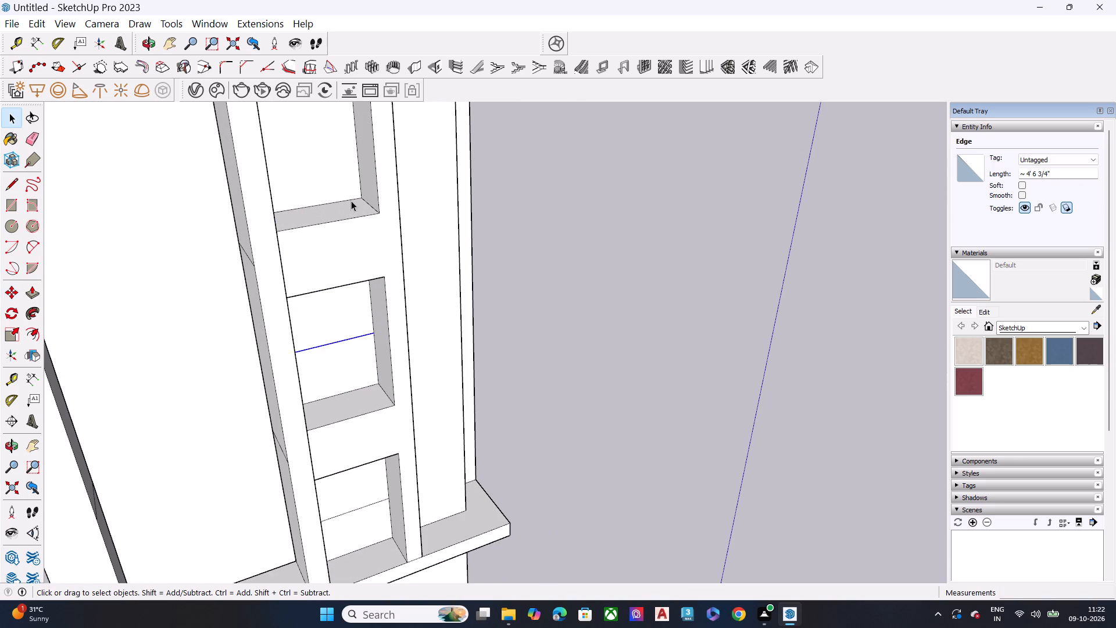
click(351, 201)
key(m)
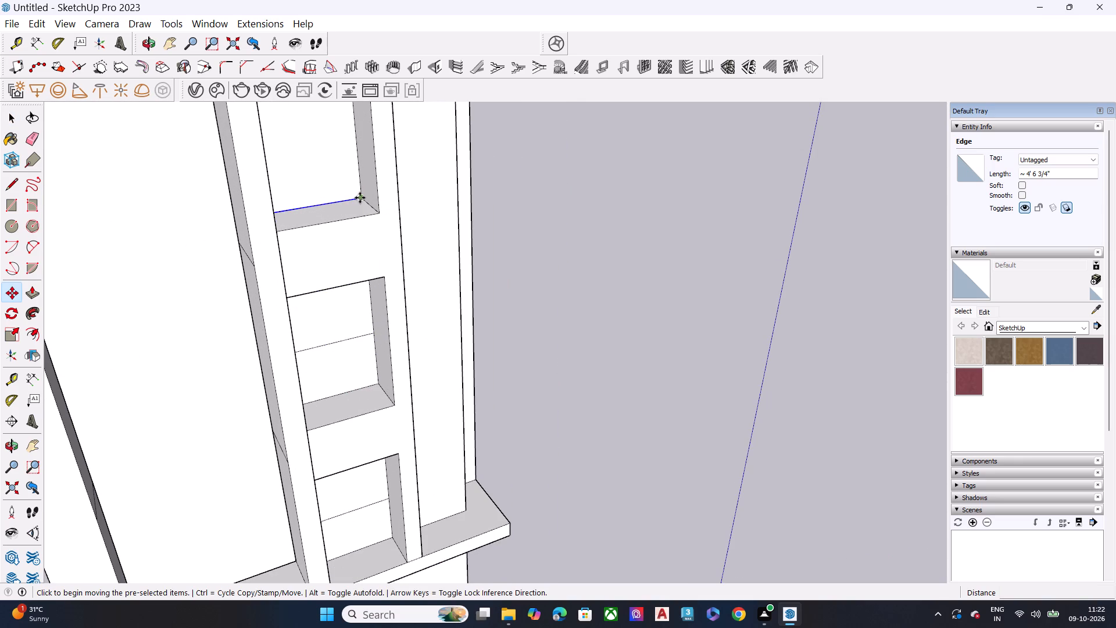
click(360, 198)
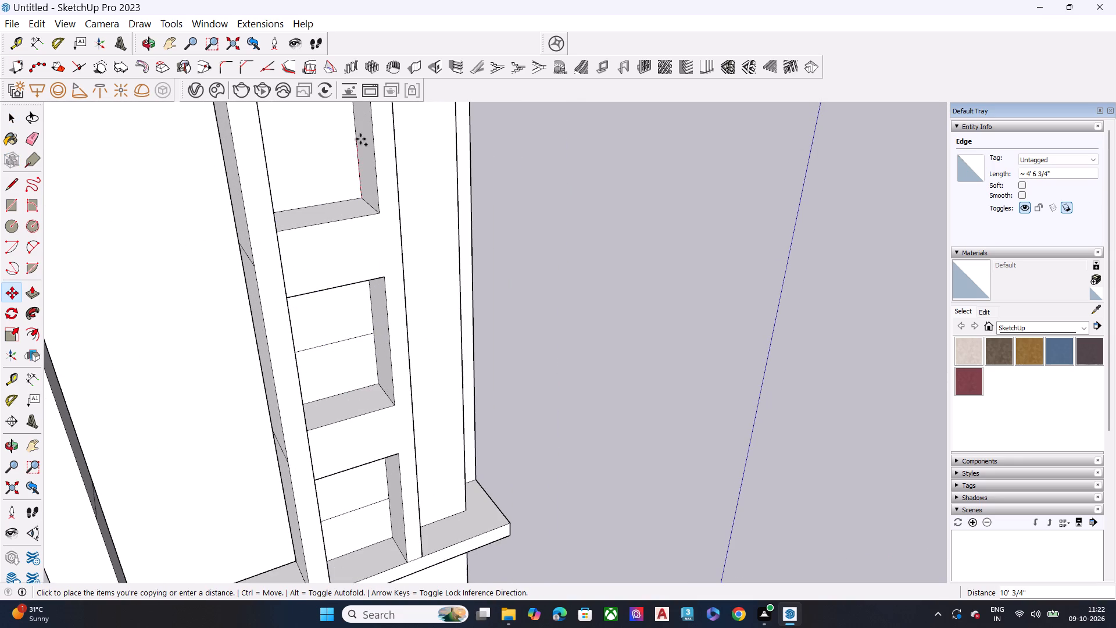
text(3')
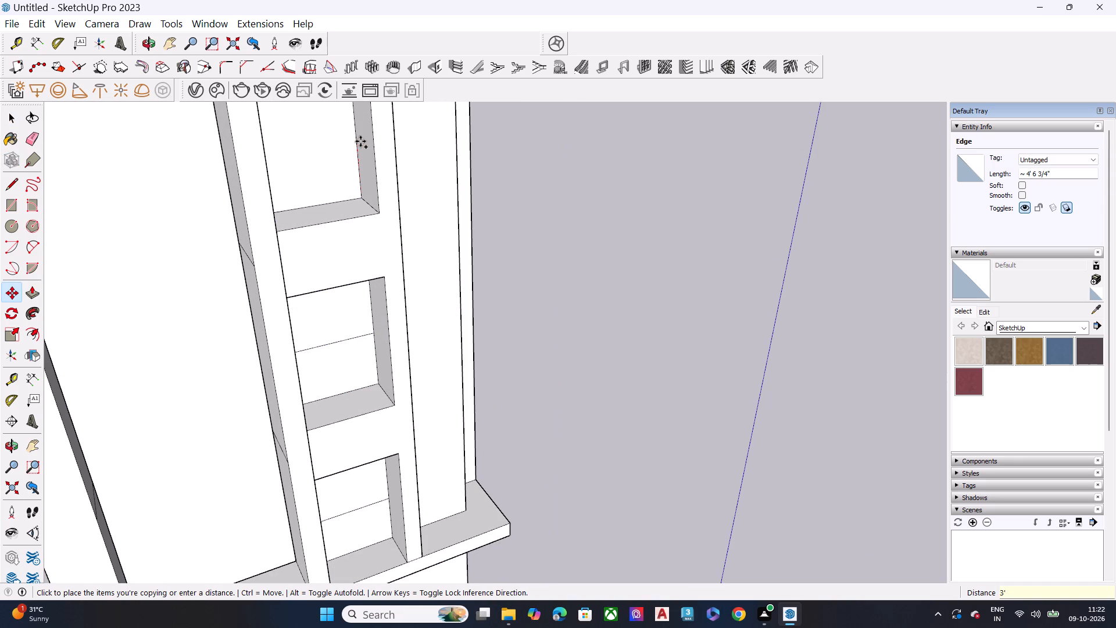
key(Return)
Copy the back bottom edge of the third opening from the bottom 3' upward on its back wall.
scroll(352, 167, down, 14)
middle_drag(364, 234, 355, 151)
scroll(355, 151, up, 4)
scroll(356, 150, down, 1)
scroll(356, 151, up, 12)
middle_drag(364, 272, 396, 319)
scroll(396, 322, up, 3)
key(space)
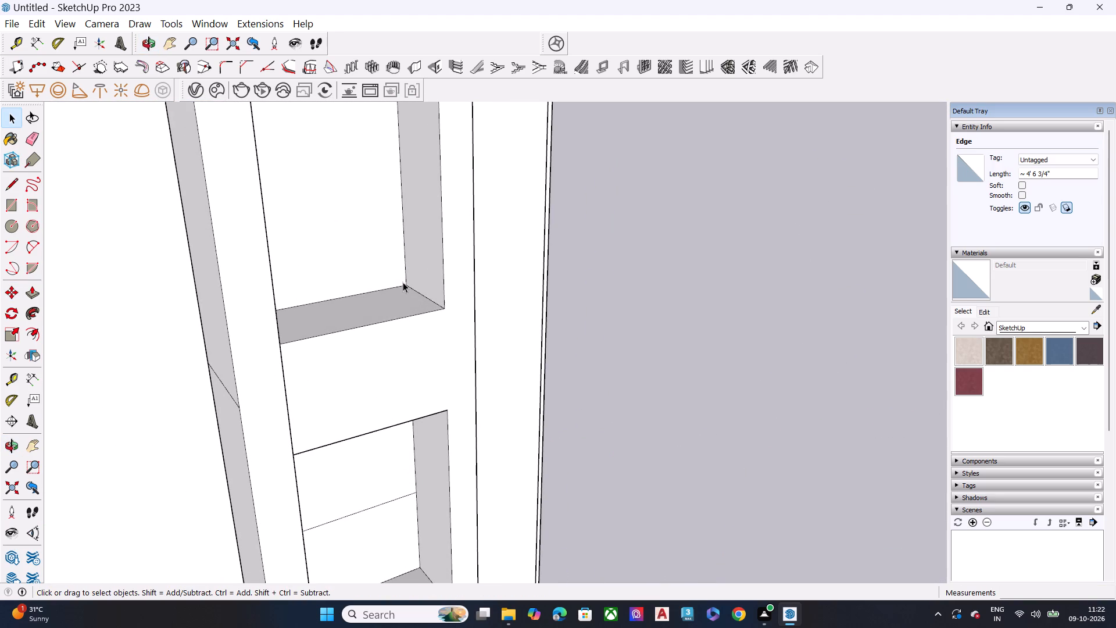
click(402, 286)
key(m)
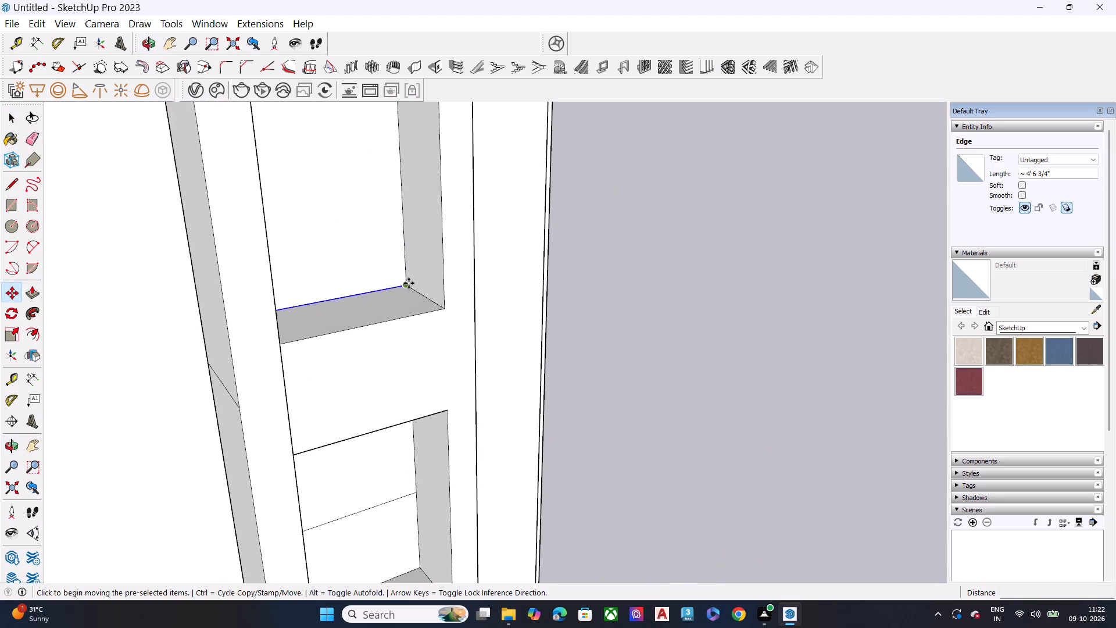
click(406, 286)
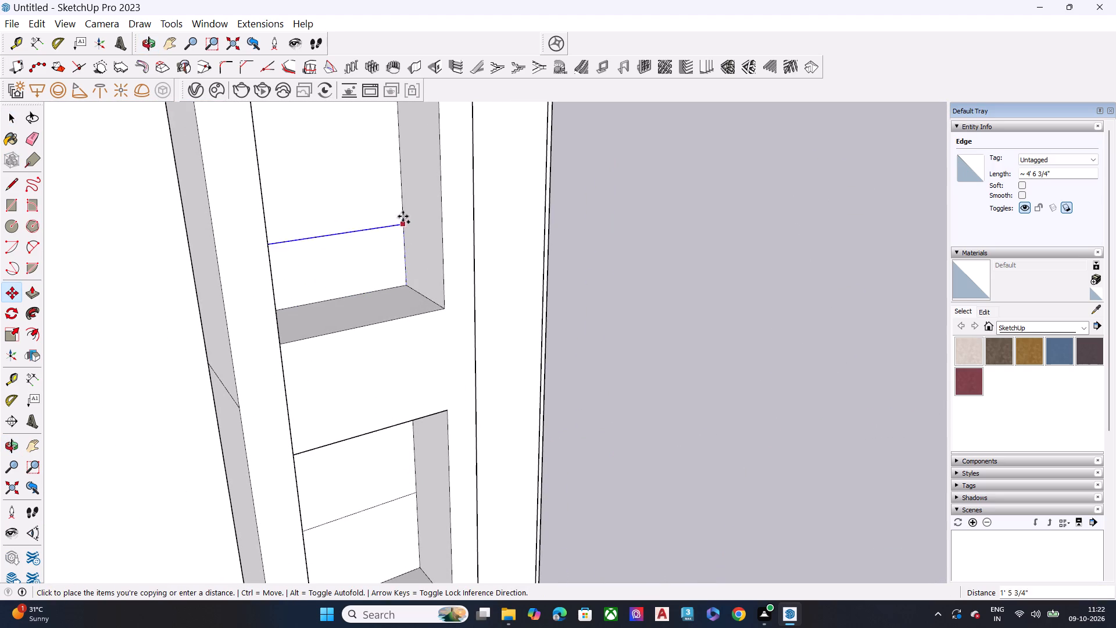
text(3')
key(Return)
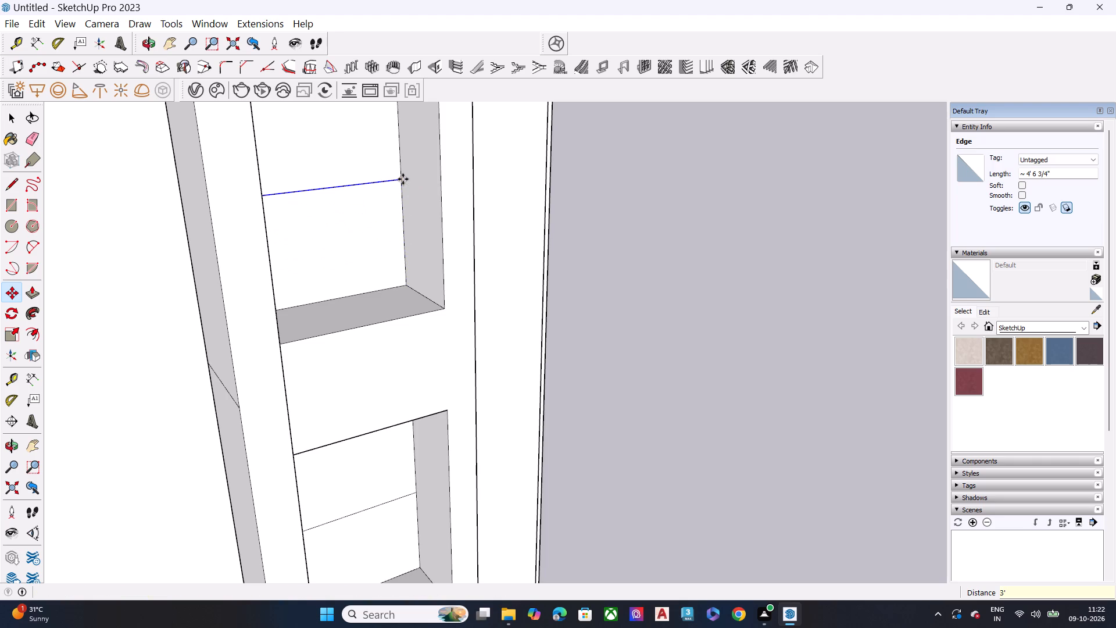
Copy the back bottom edge of the adjoining side's topmost opening 3' upward on its back wall.
scroll(391, 227, down, 18)
scroll(399, 233, down, 3)
scroll(399, 236, up, 1)
scroll(399, 236, down, 3)
scroll(395, 148, up, 9)
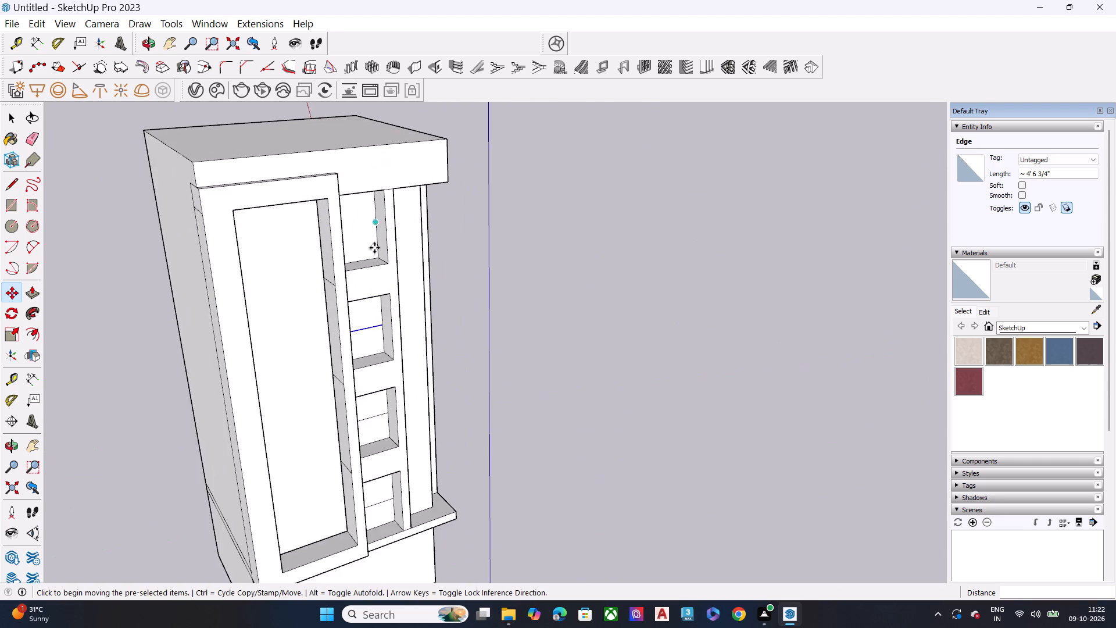
scroll(375, 279, up, 1)
scroll(375, 279, down, 1)
scroll(375, 279, up, 5)
key(space)
scroll(364, 249, up, 2)
scroll(364, 249, down, 1)
scroll(364, 249, up, 6)
click(364, 244)
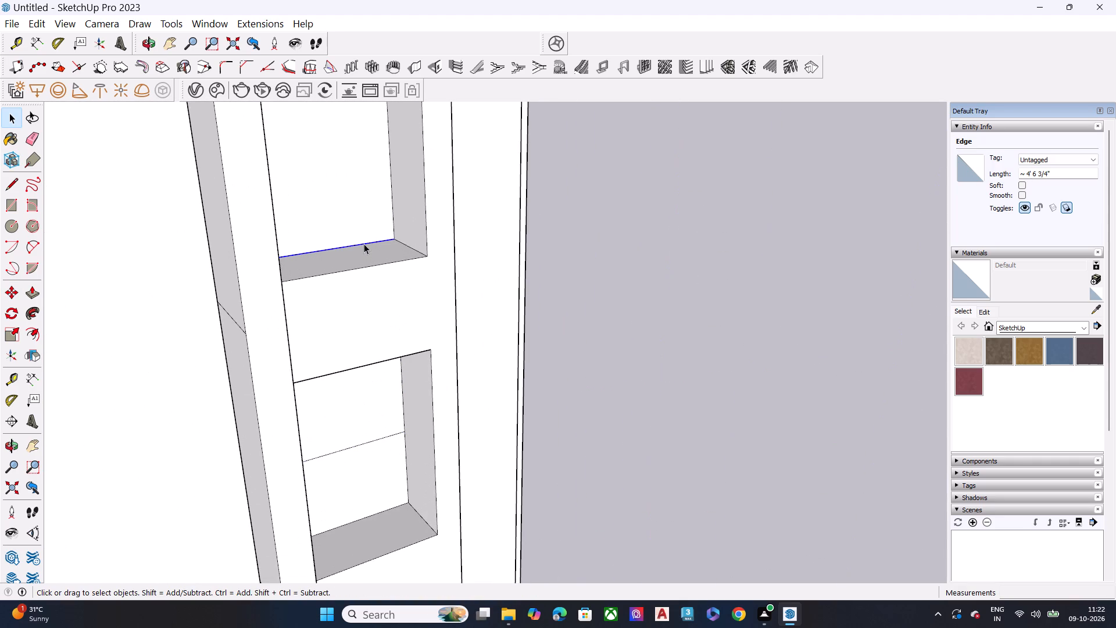
key(m)
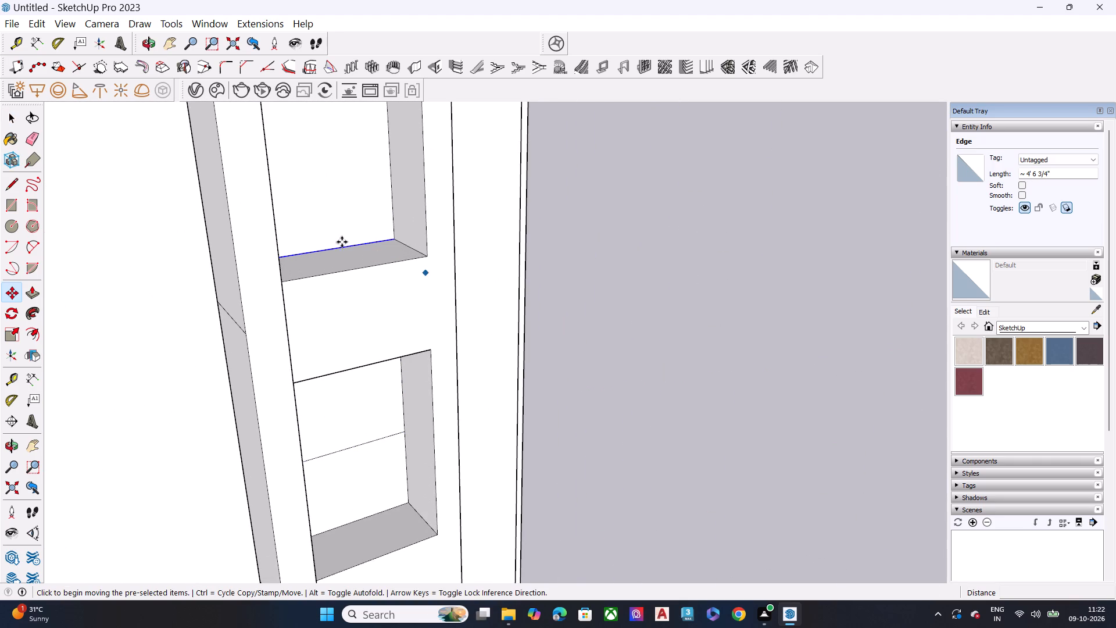
click(394, 238)
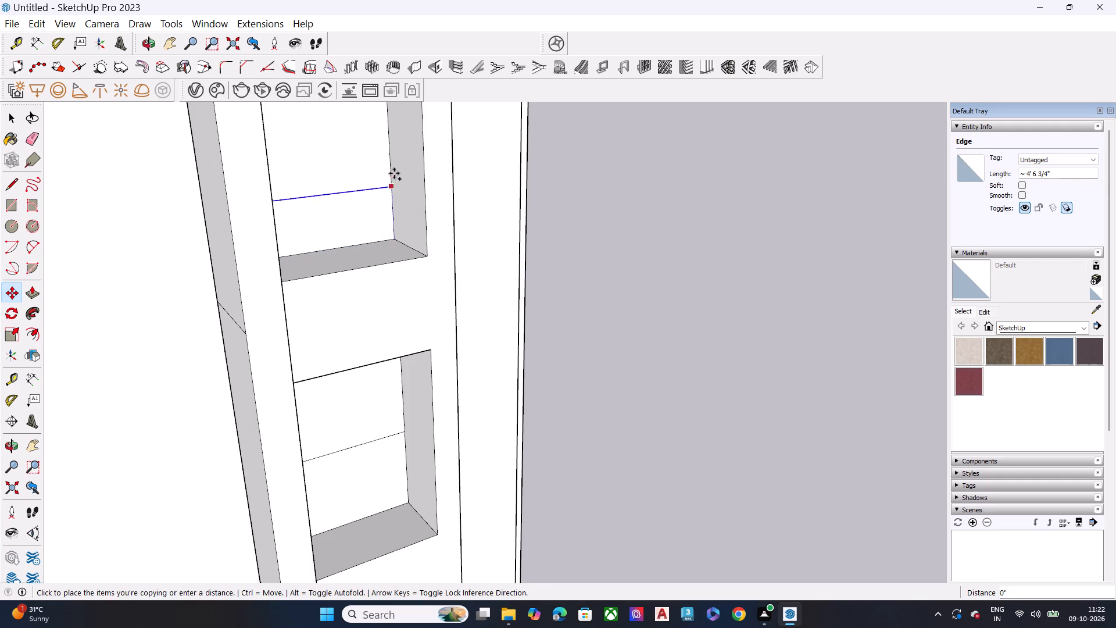
text(3')
key(Return)
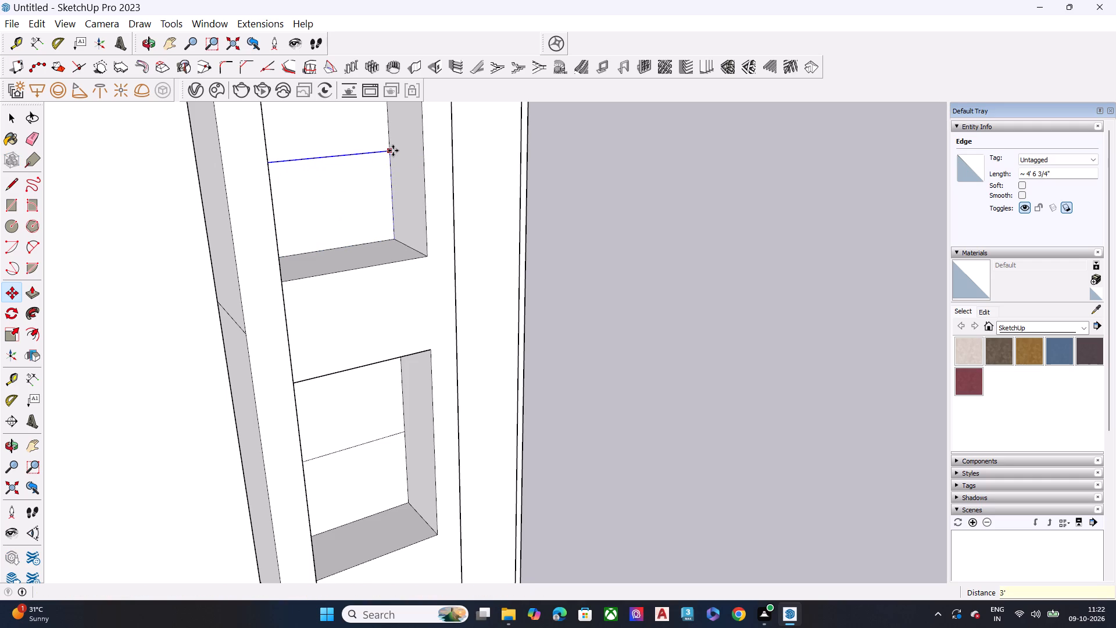
scroll(392, 151, down, 7)
key(space)
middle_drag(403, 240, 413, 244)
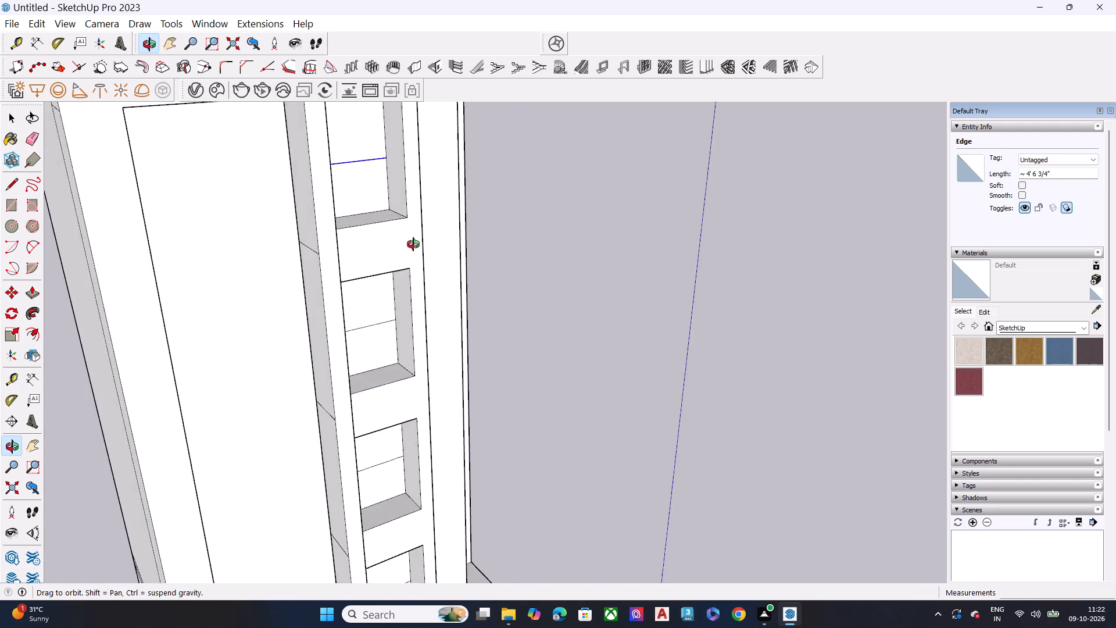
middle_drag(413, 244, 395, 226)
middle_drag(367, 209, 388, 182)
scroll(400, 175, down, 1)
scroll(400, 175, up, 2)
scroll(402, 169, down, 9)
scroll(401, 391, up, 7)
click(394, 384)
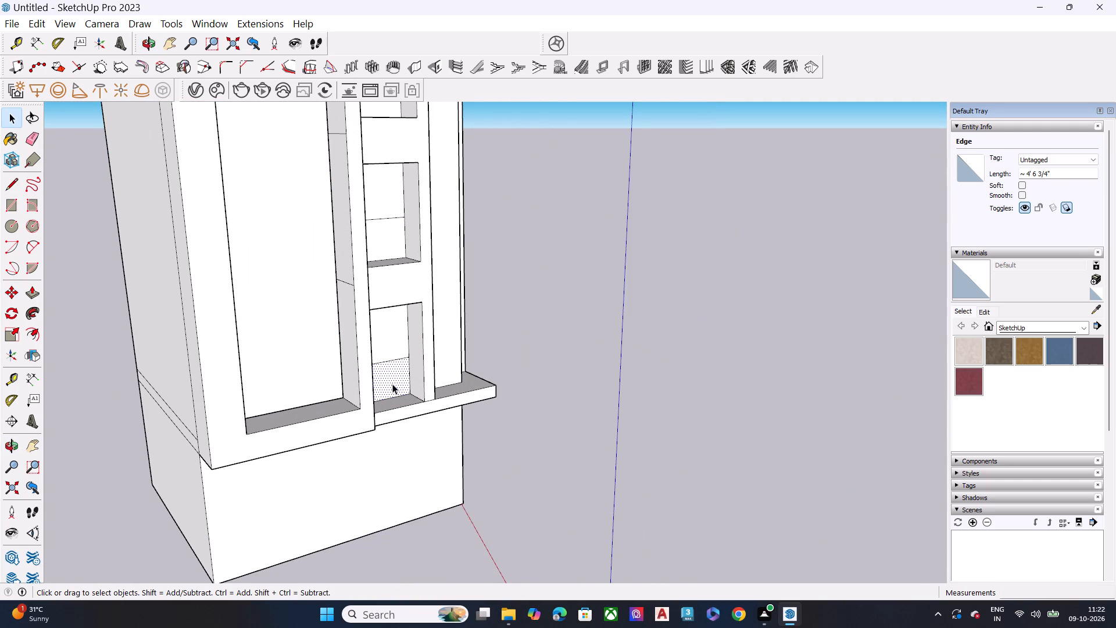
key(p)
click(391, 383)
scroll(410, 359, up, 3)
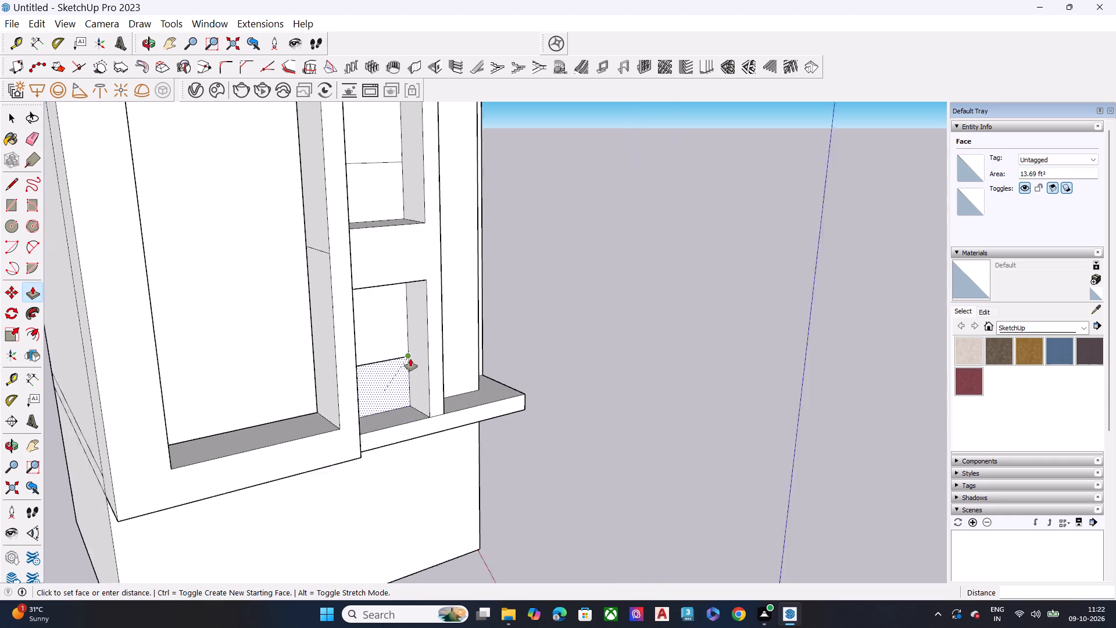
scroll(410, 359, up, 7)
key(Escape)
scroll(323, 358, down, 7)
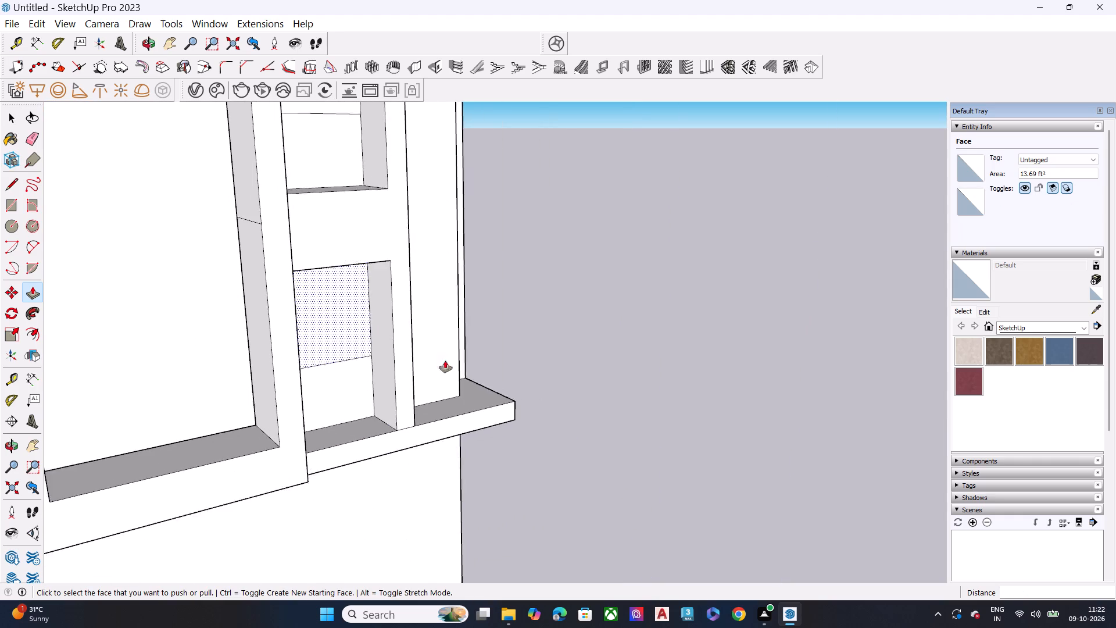
Measure the depth of the ledge at the back of the matching opening on the other side, using the Dimension tool.
middle_drag(520, 359, 151, 409)
scroll(473, 270, up, 2)
scroll(482, 272, down, 1)
scroll(493, 274, up, 7)
key(space)
scroll(527, 293, up, 12)
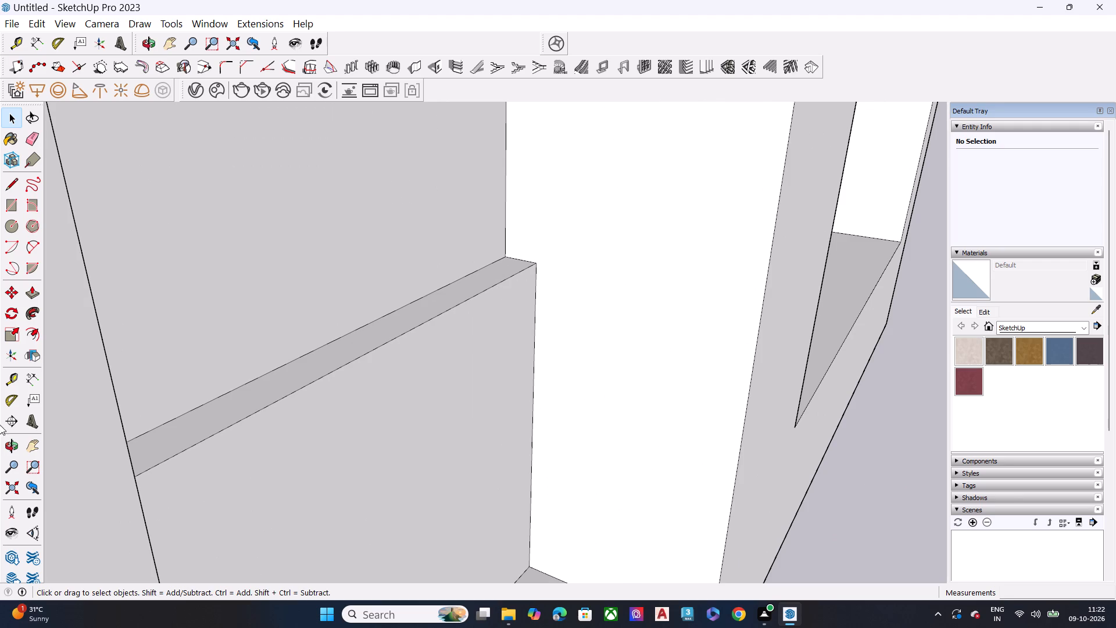
key(s)
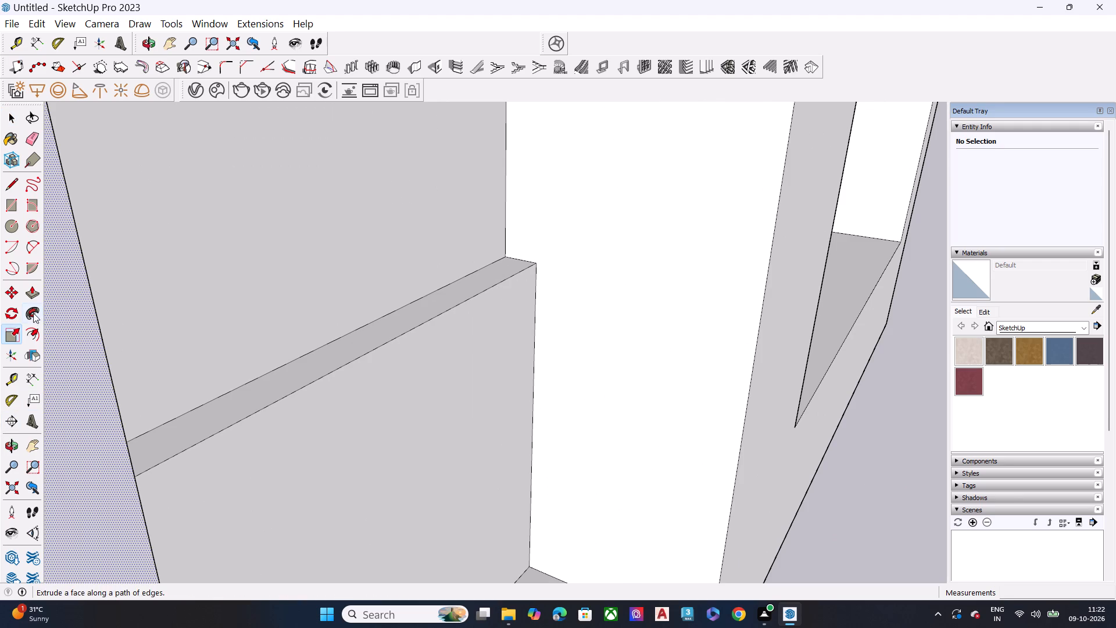
click(28, 378)
scroll(365, 313, down, 4)
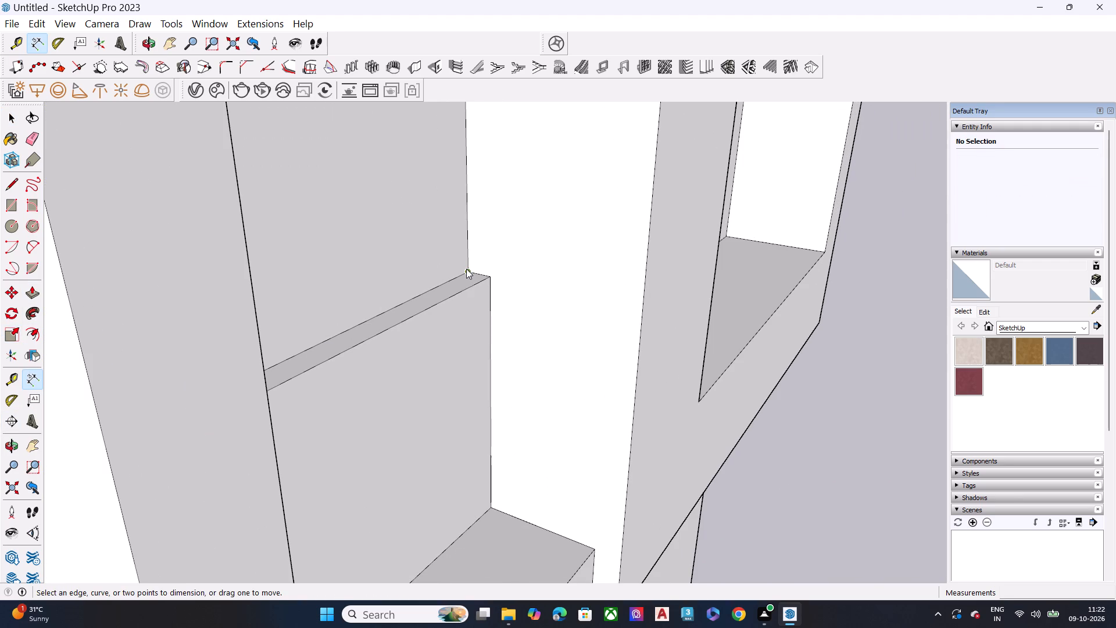
click(466, 269)
click(490, 275)
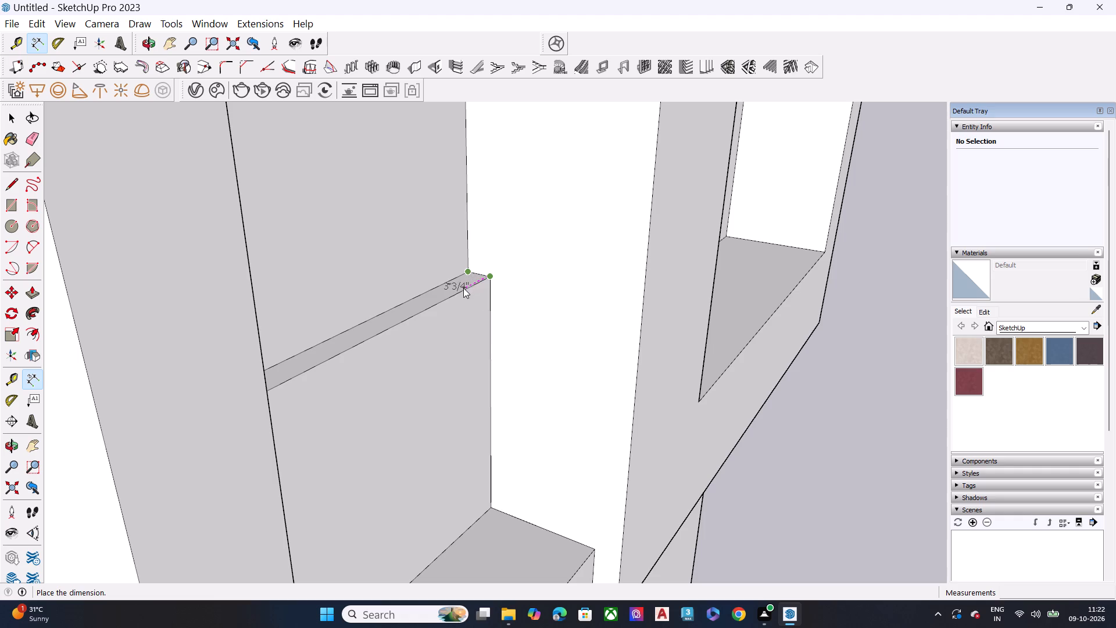
scroll(469, 291, up, 6)
middle_drag(462, 281, 474, 383)
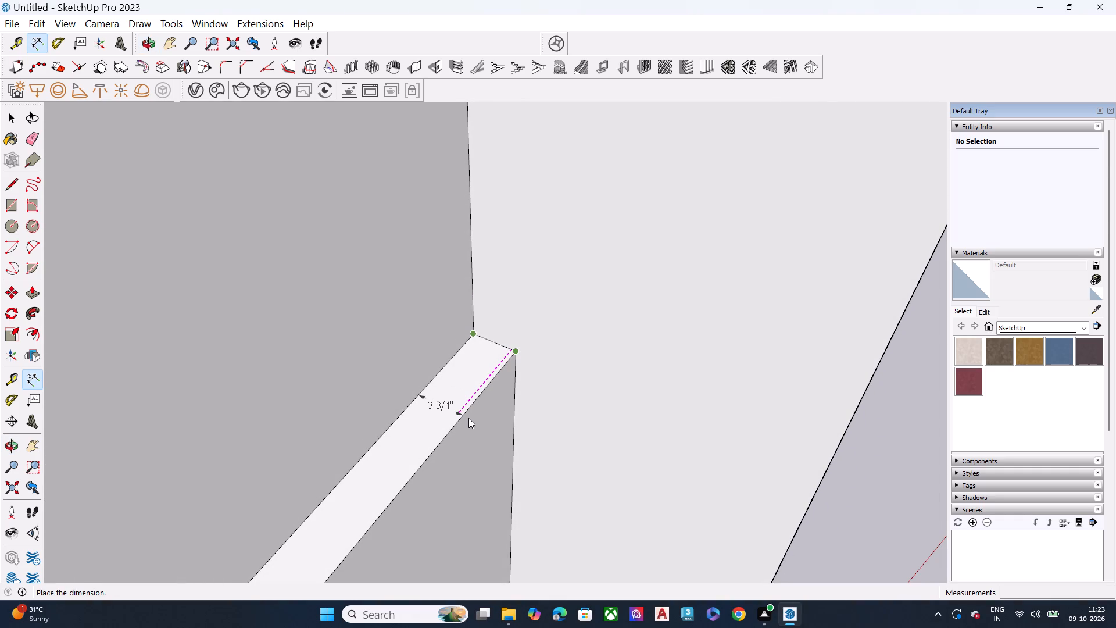
key(Escape)
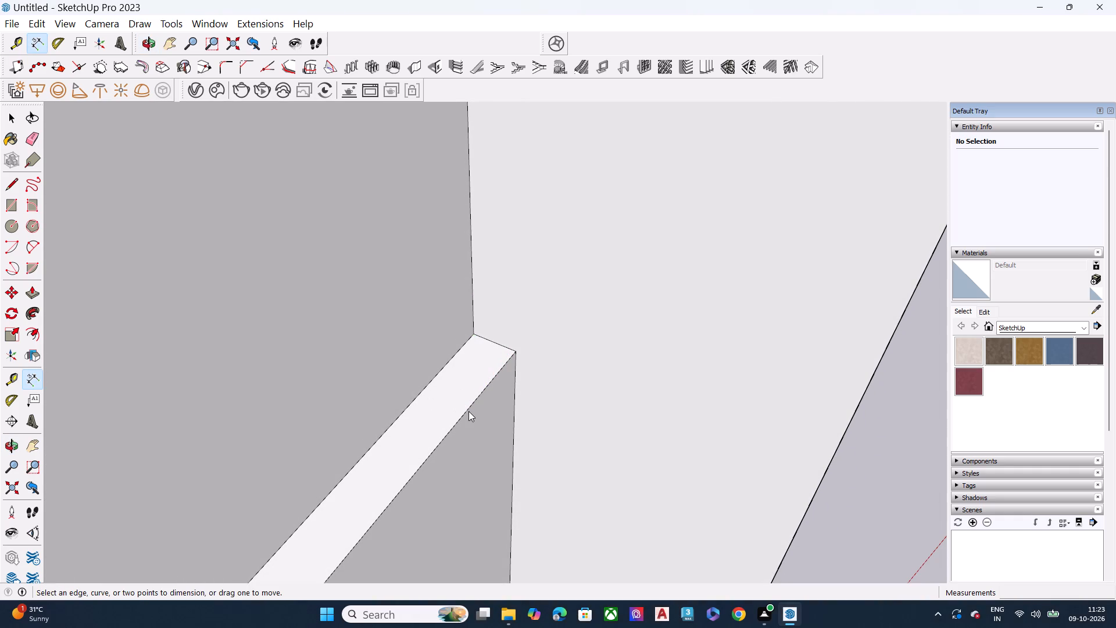
scroll(442, 304, down, 20)
scroll(442, 304, down, 1)
key(space)
Push/Pull the lower back-wall panel of the adjoining side's lowest opening outward about 6 1/2".
scroll(385, 263, down, 8)
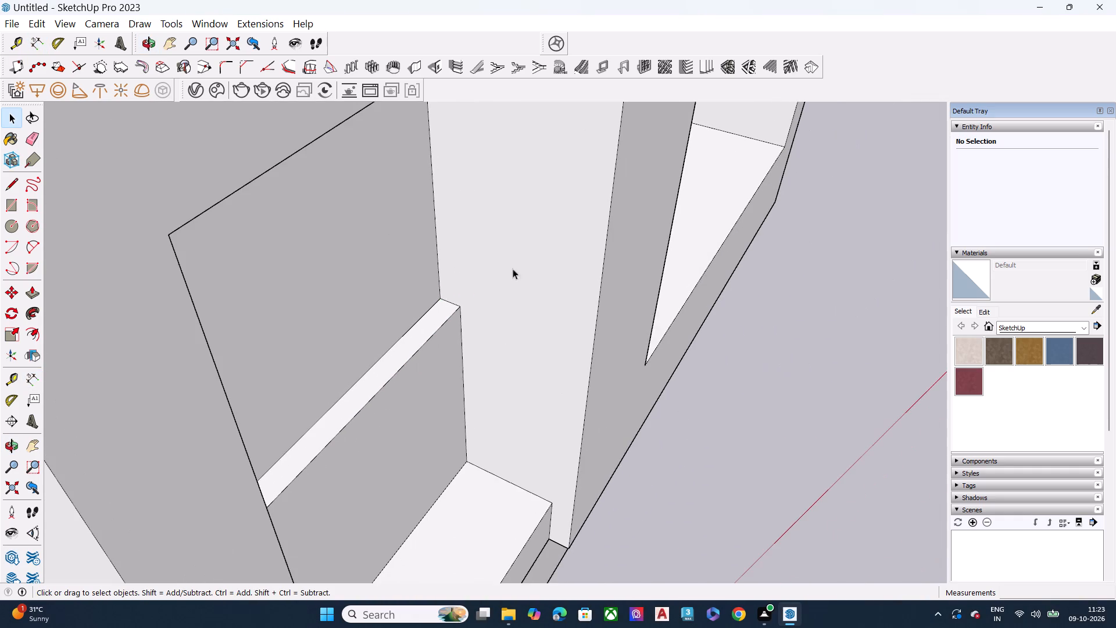
scroll(407, 243, down, 16)
middle_drag(285, 392, 548, 338)
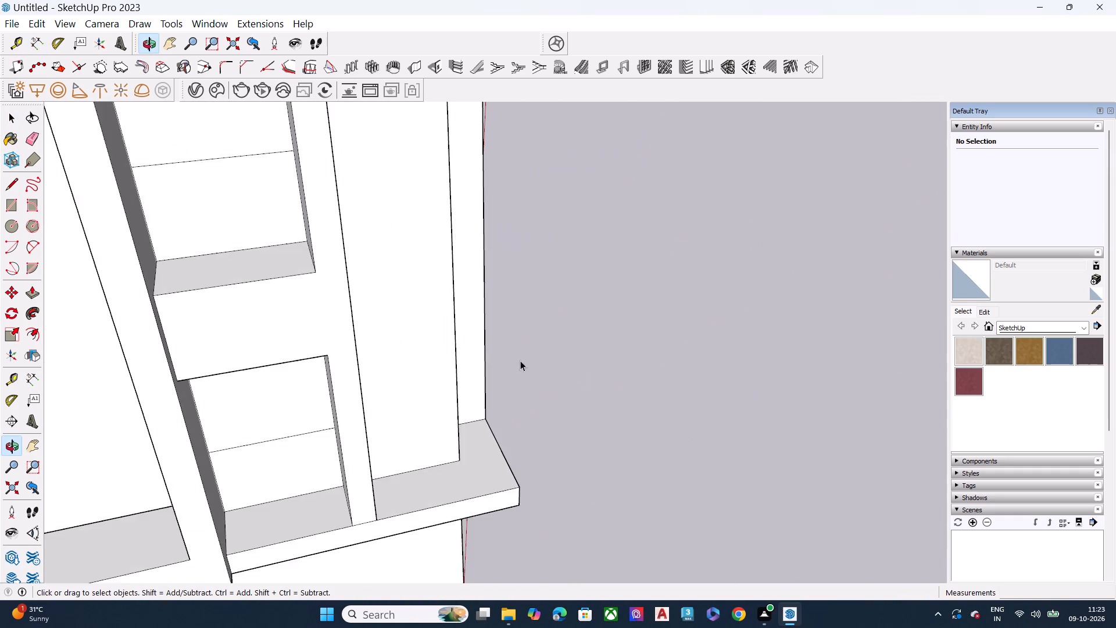
scroll(256, 455, up, 5)
click(270, 466)
key(p)
click(270, 466)
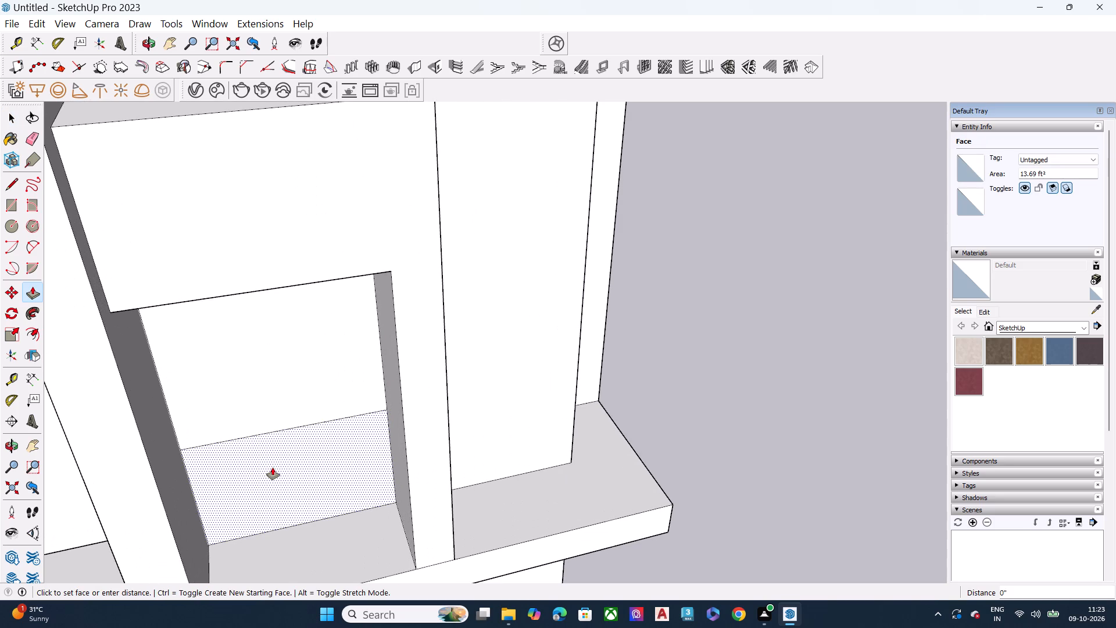
key(3)
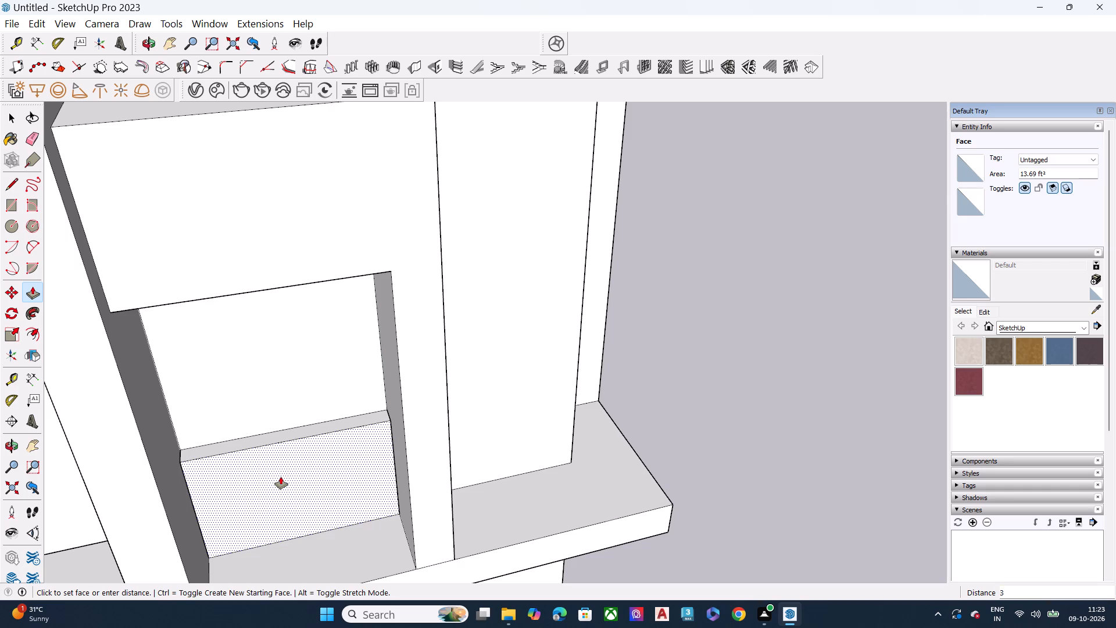
text(,3)
key(apostrophe)
key(BackSpace)
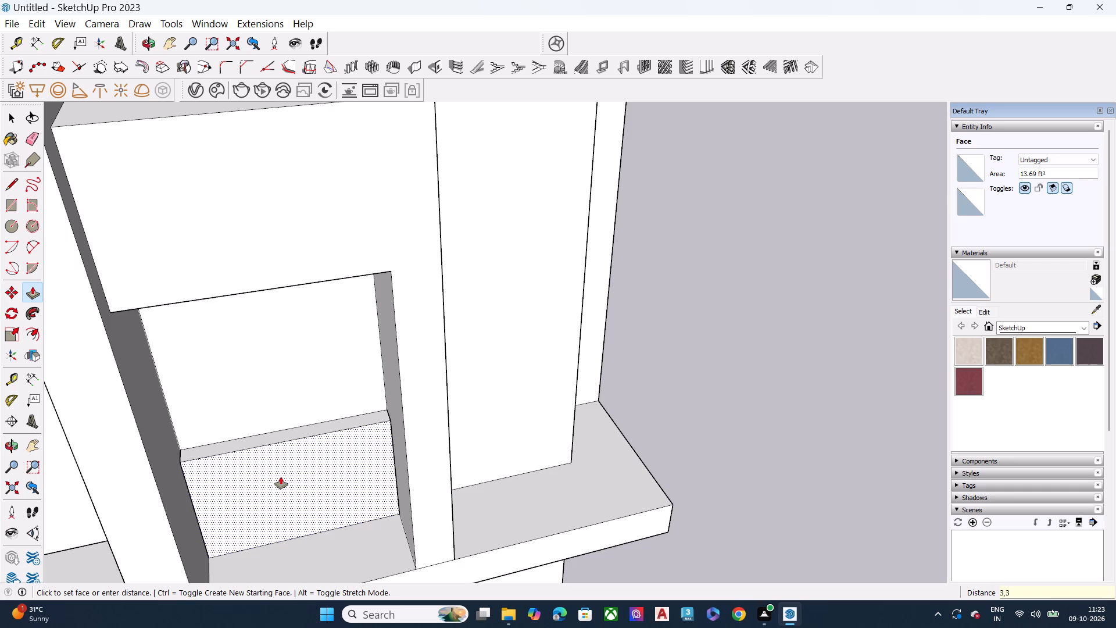
text(/4")
key(Return)
click(320, 472)
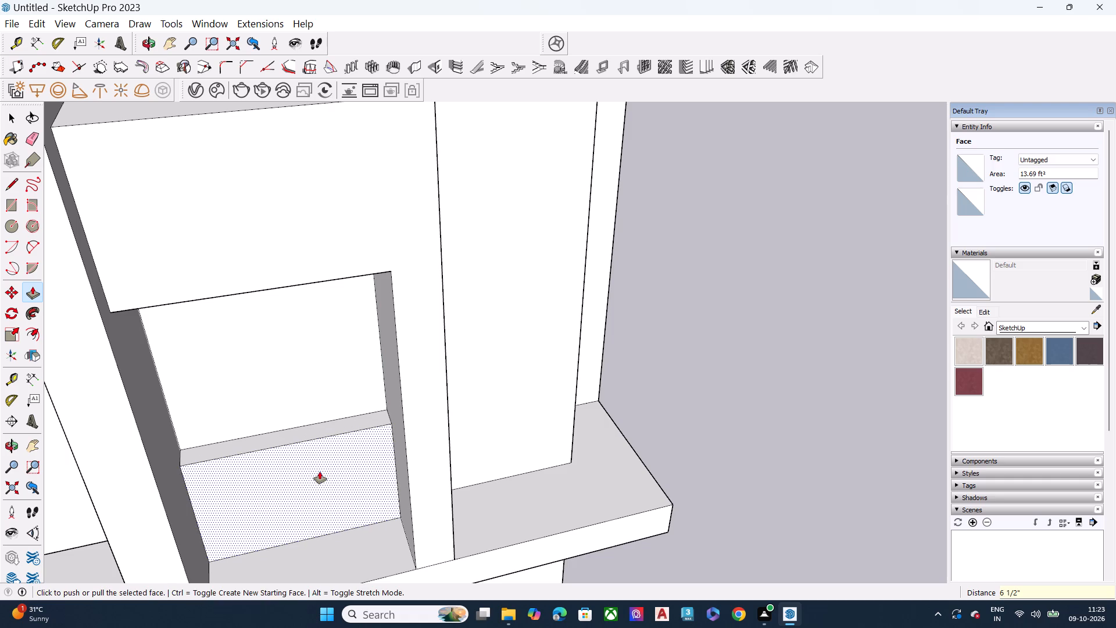
Undo the last Push/Pull of the lower back-wall panel in the adjoining side's lowest opening.
middle_drag(363, 460, 439, 473)
scroll(439, 473, up, 2)
key(ctrl+z)
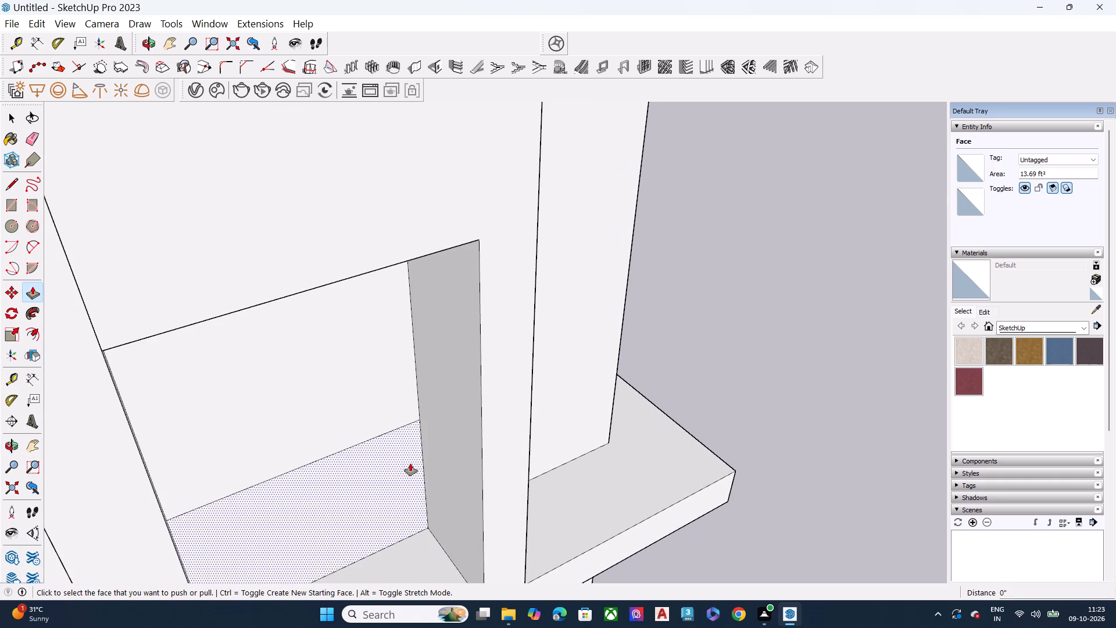
Measure the depth of the ledge above the projecting lower panel in the other side's matching opening, using the Dimension tool.
scroll(510, 409, down, 4)
middle_drag(587, 411, 121, 445)
scroll(577, 312, up, 4)
scroll(624, 299, down, 1)
scroll(626, 299, up, 5)
key(space)
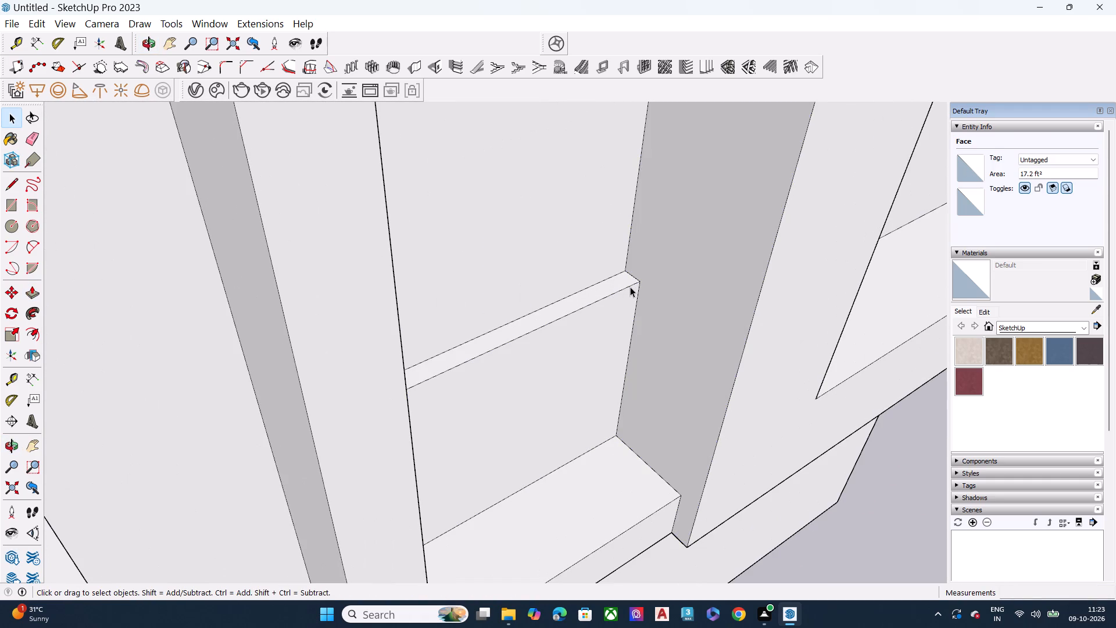
click(32, 377)
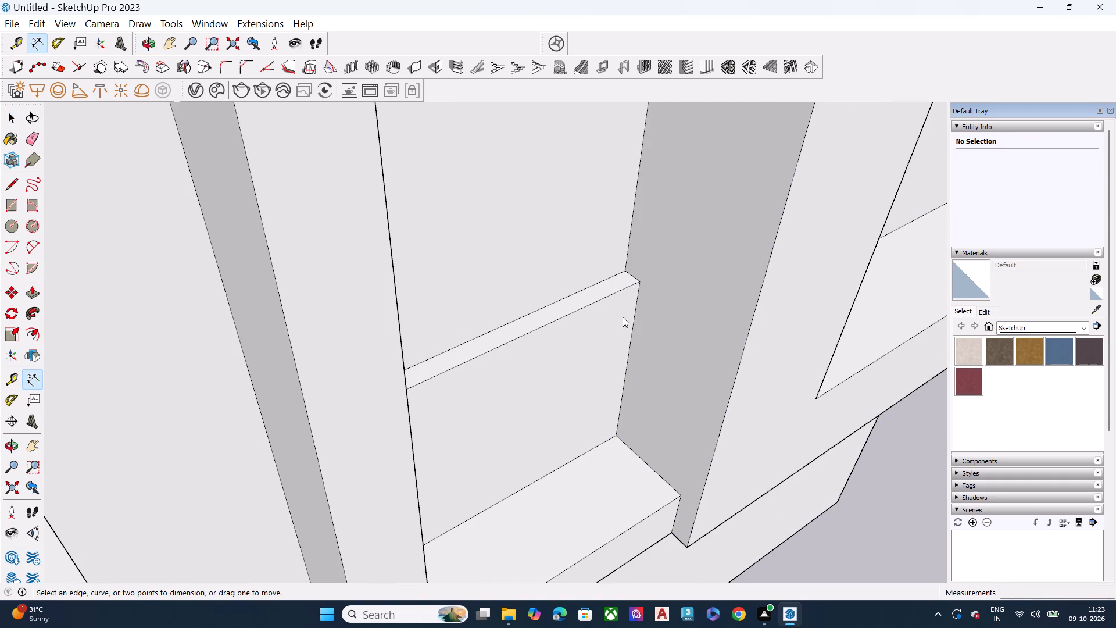
click(625, 271)
click(640, 279)
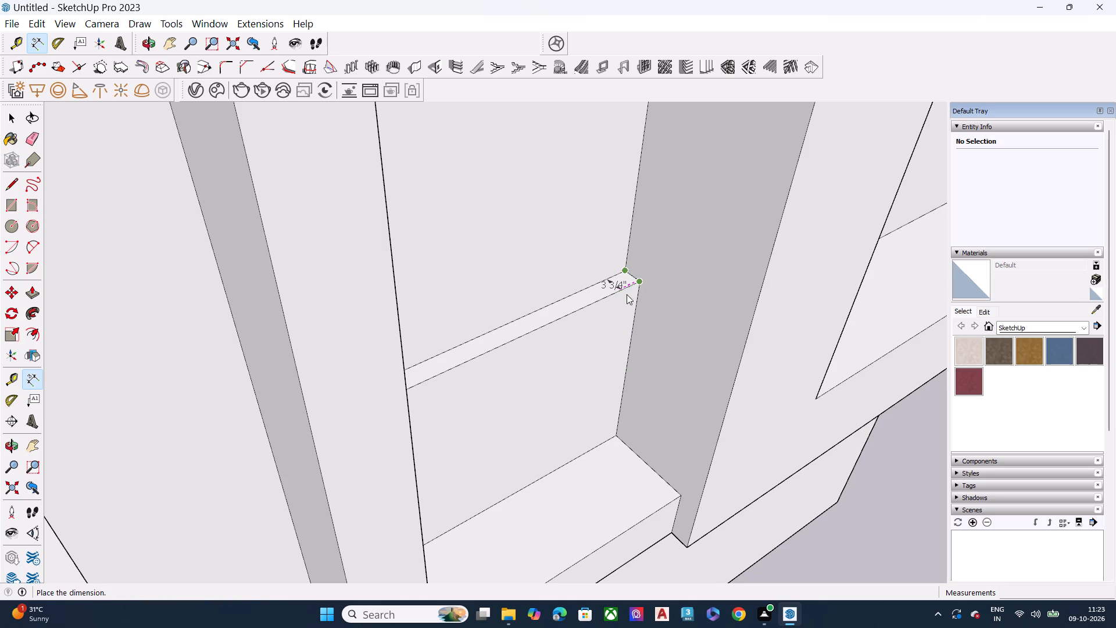
scroll(608, 287, up, 7)
scroll(607, 287, down, 1)
scroll(598, 289, up, 2)
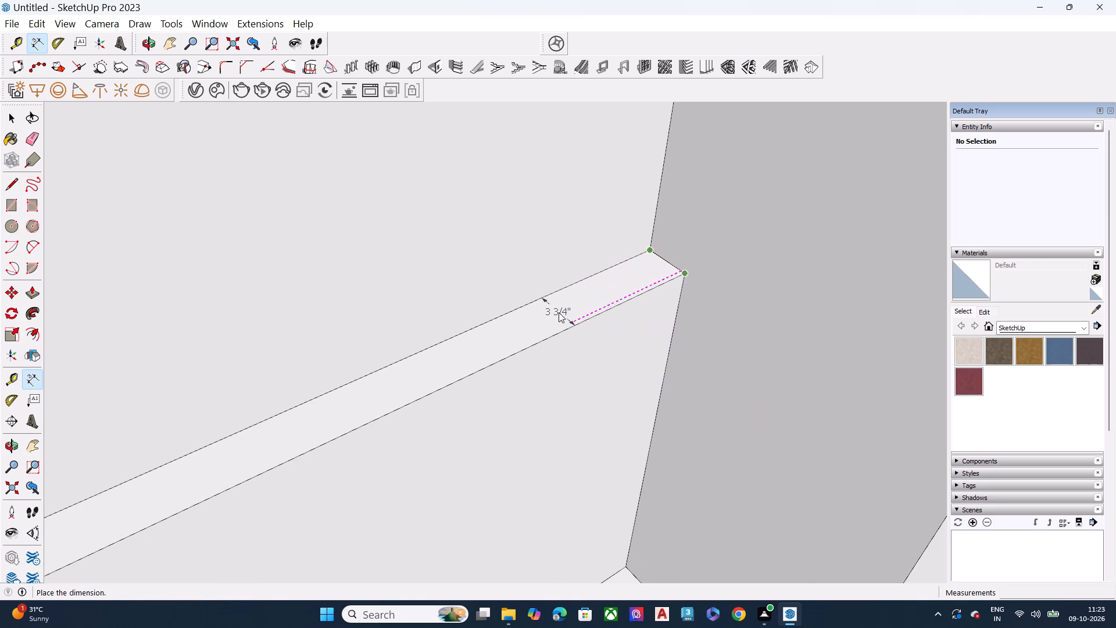
scroll(559, 312, up, 4)
key(Escape)
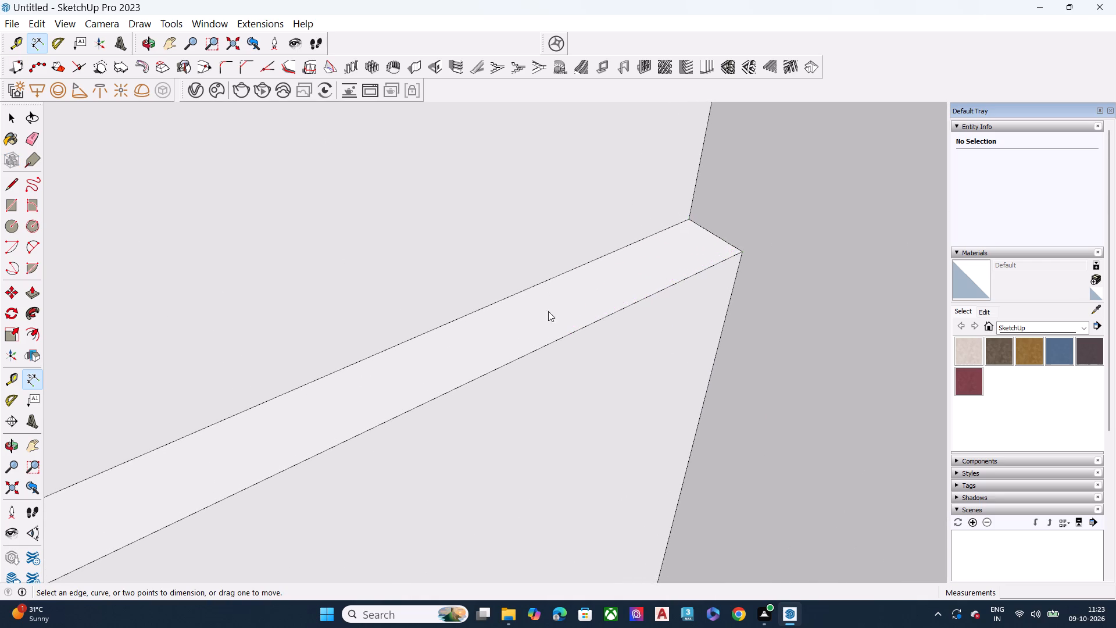
Measure the height of the projecting lower panel in the other side's matching opening, using the Dimension tool.
scroll(455, 290, down, 6)
middle_drag(577, 369, 530, 319)
click(37, 379)
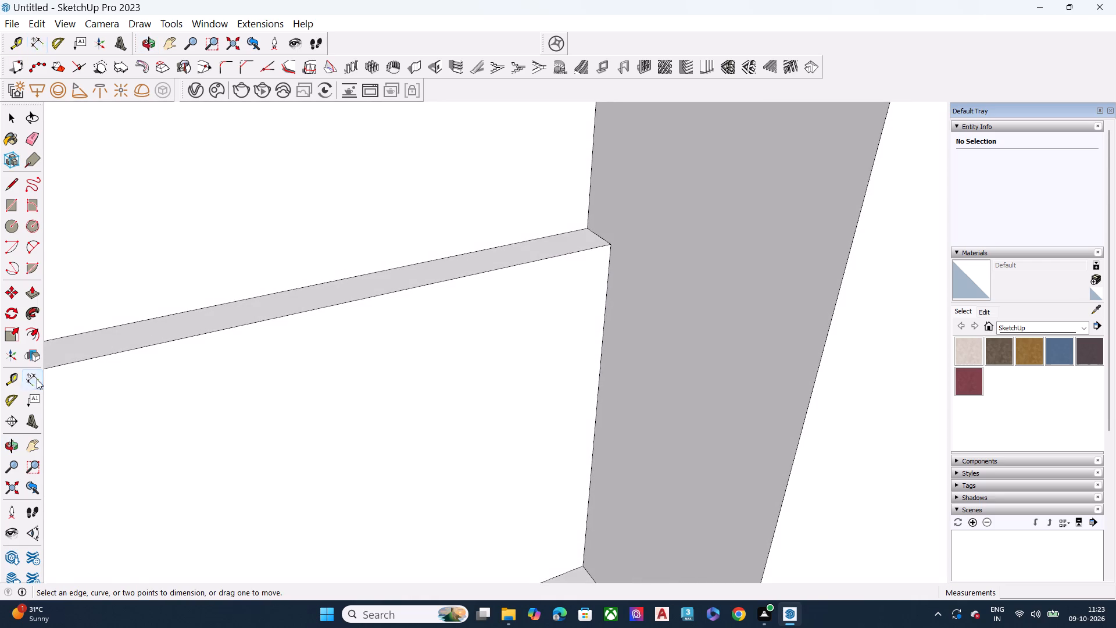
click(612, 247)
scroll(541, 320, down, 7)
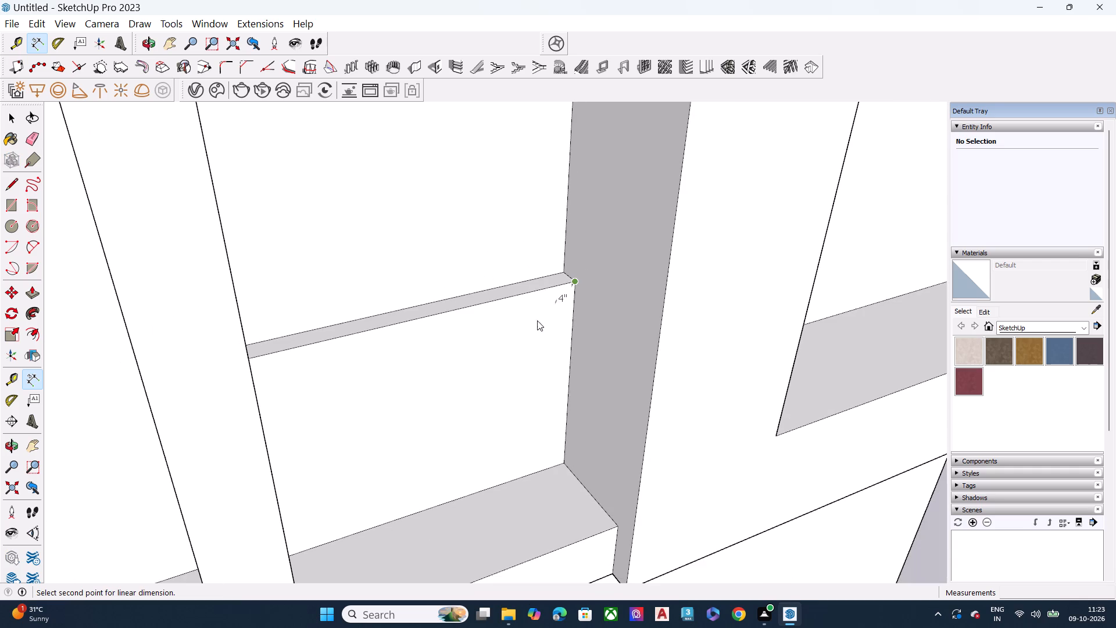
key(Escape)
scroll(578, 340, down, 4)
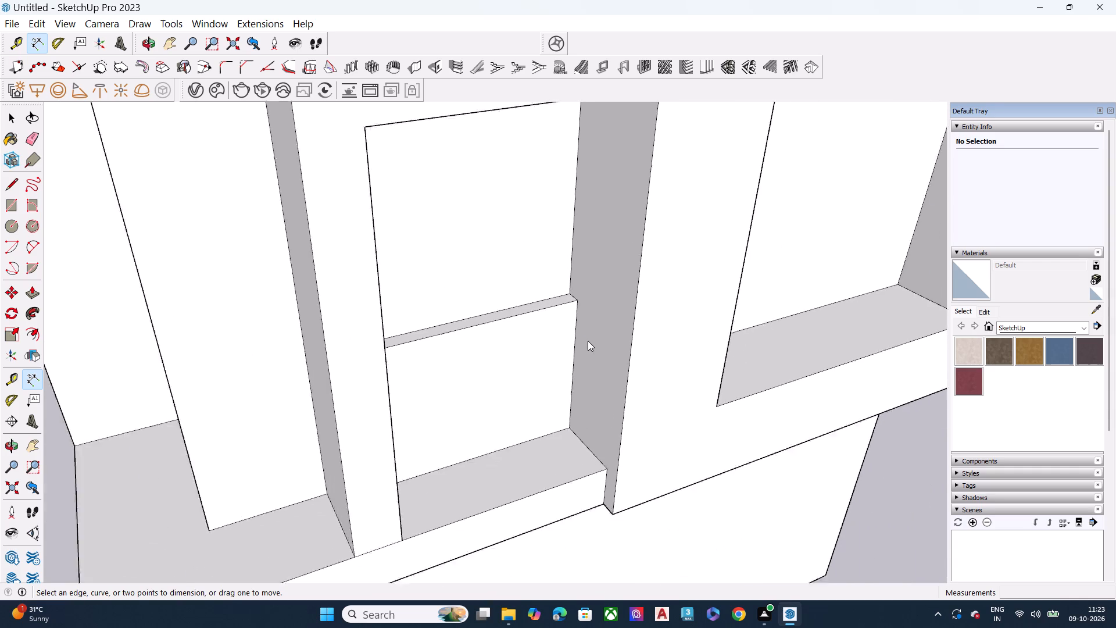
scroll(588, 341, down, 2)
middle_drag(573, 389, 517, 258)
scroll(517, 258, up, 5)
scroll(572, 376, down, 2)
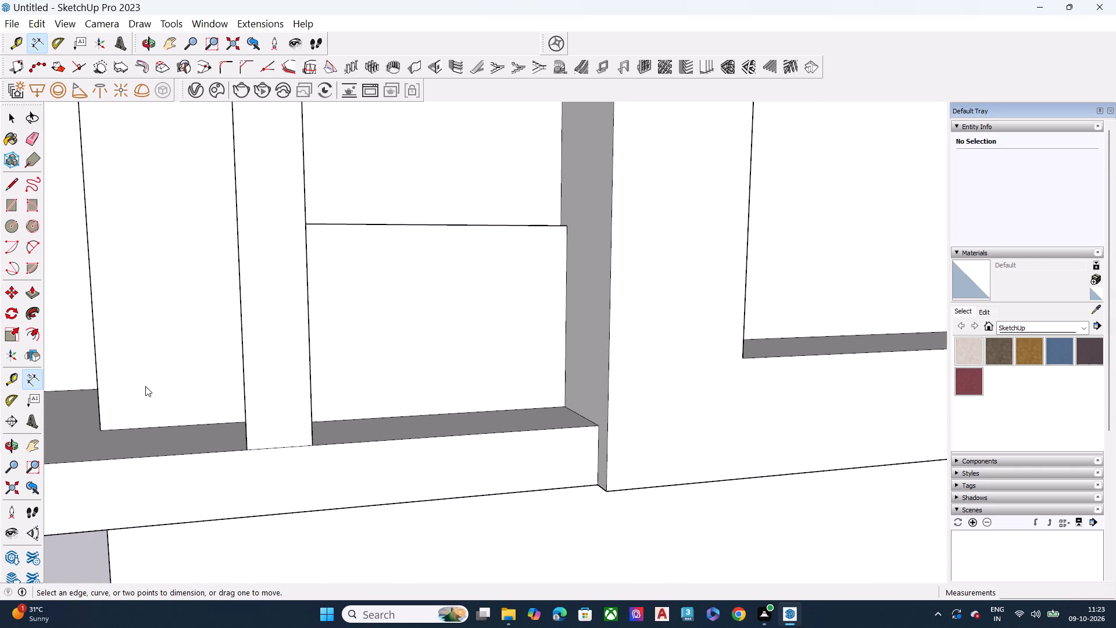
click(34, 380)
click(567, 227)
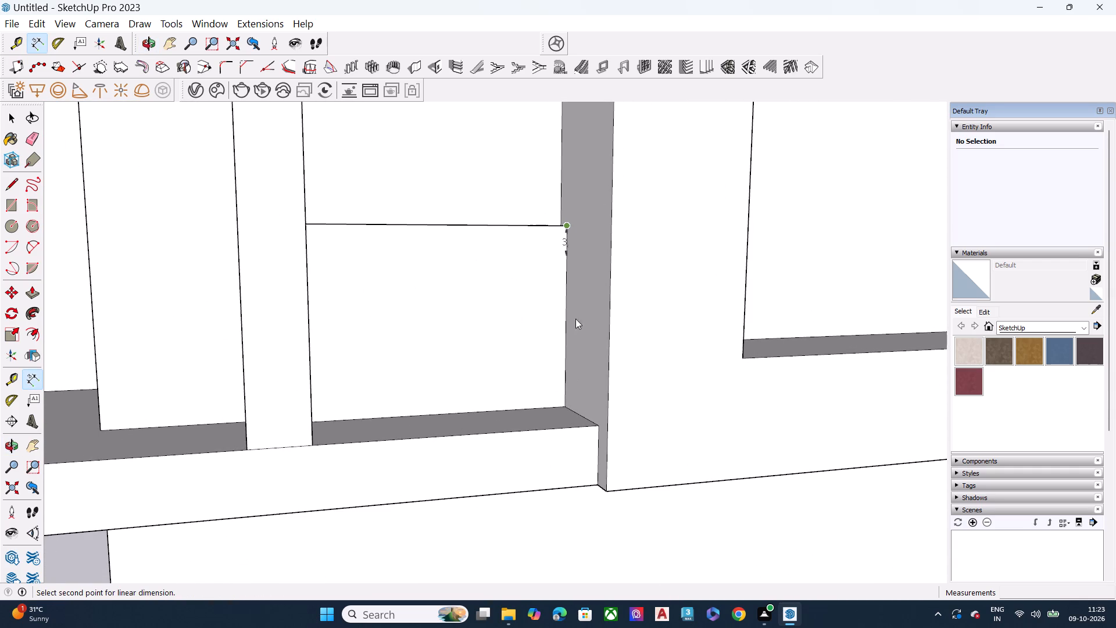
click(561, 403)
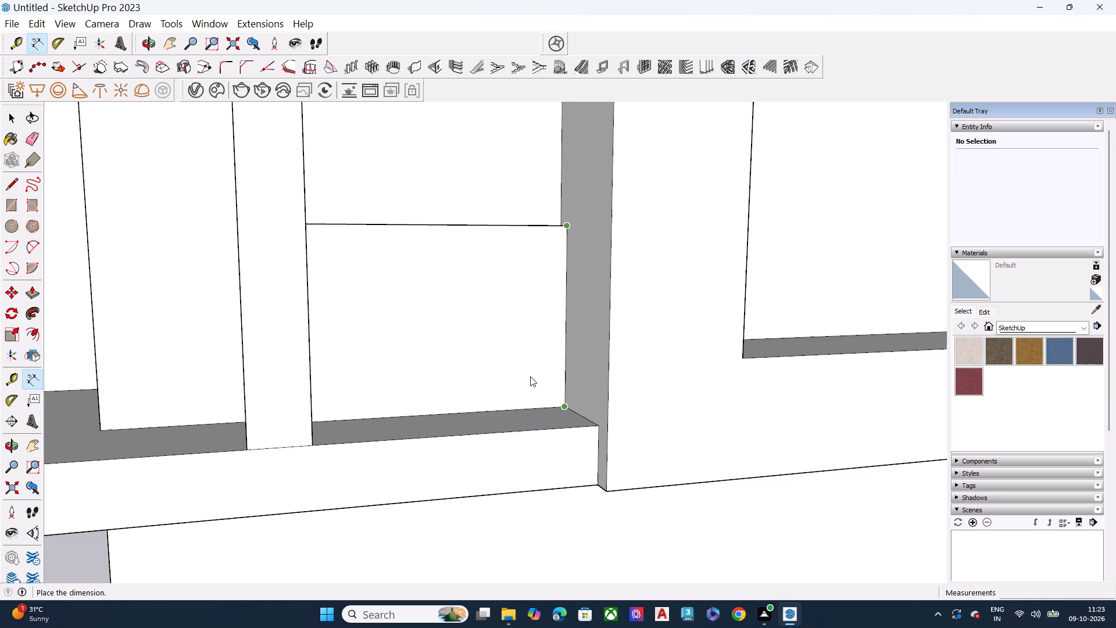
scroll(530, 376, up, 4)
middle_drag(538, 371, 596, 441)
key(Escape)
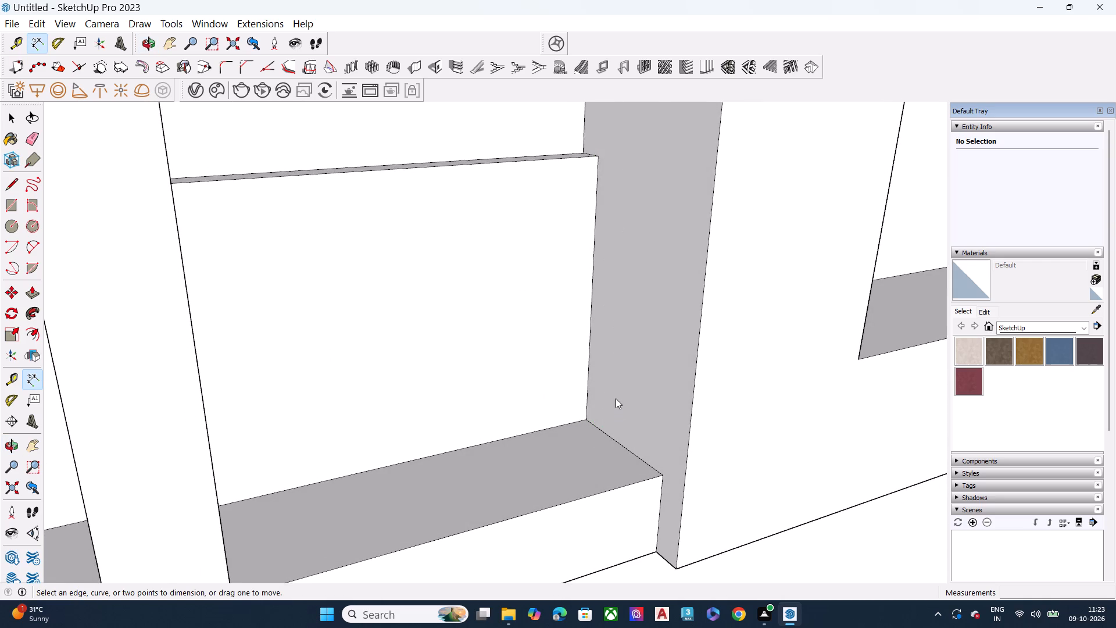
Push/Pull the lower back-wall panel of the adjoining side's lowest opening outward 5".
scroll(563, 329, down, 2)
scroll(571, 326, up, 1)
scroll(572, 326, down, 5)
scroll(692, 291, up, 1)
scroll(692, 291, down, 6)
middle_drag(425, 383, 728, 291)
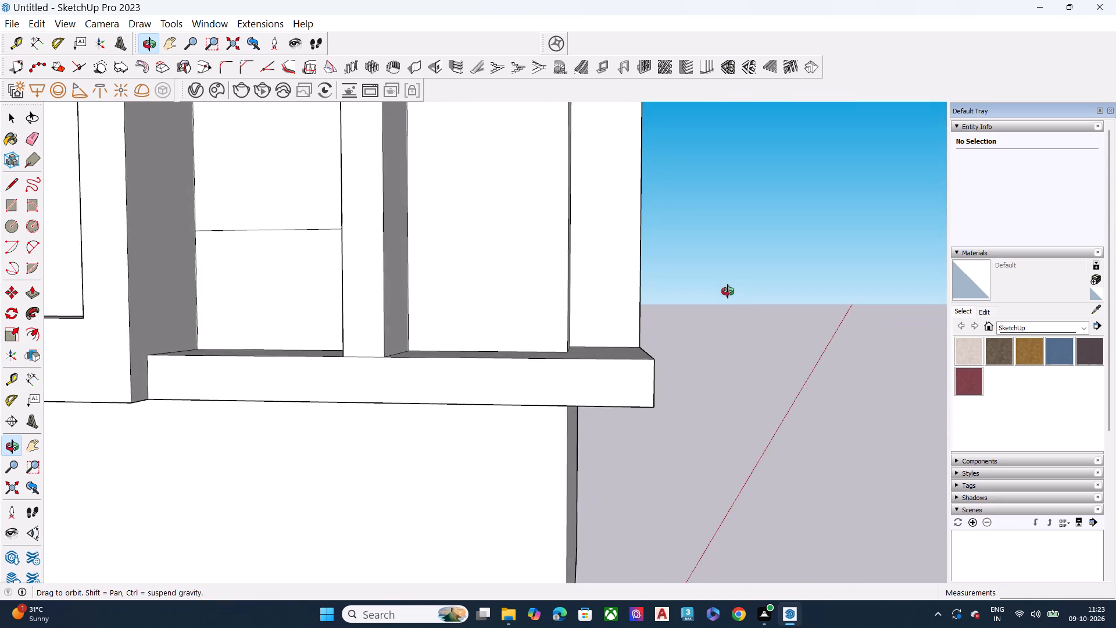
middle_drag(728, 291, 877, 315)
scroll(384, 312, up, 6)
click(395, 305)
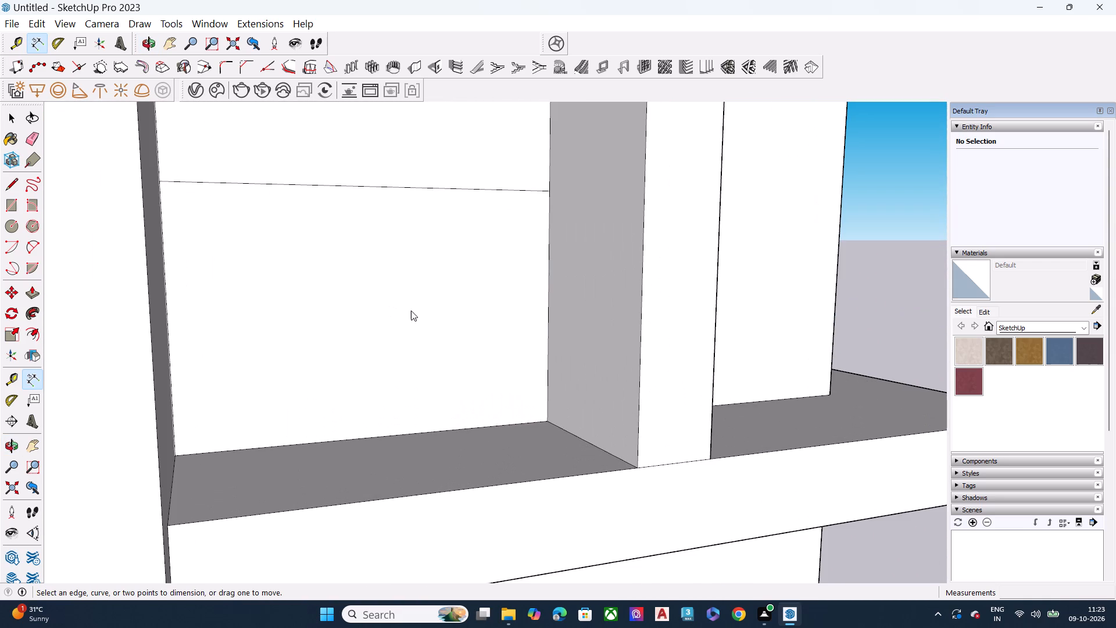
key(space)
click(412, 310)
key(p)
click(412, 310)
middle_drag(420, 307, 420, 361)
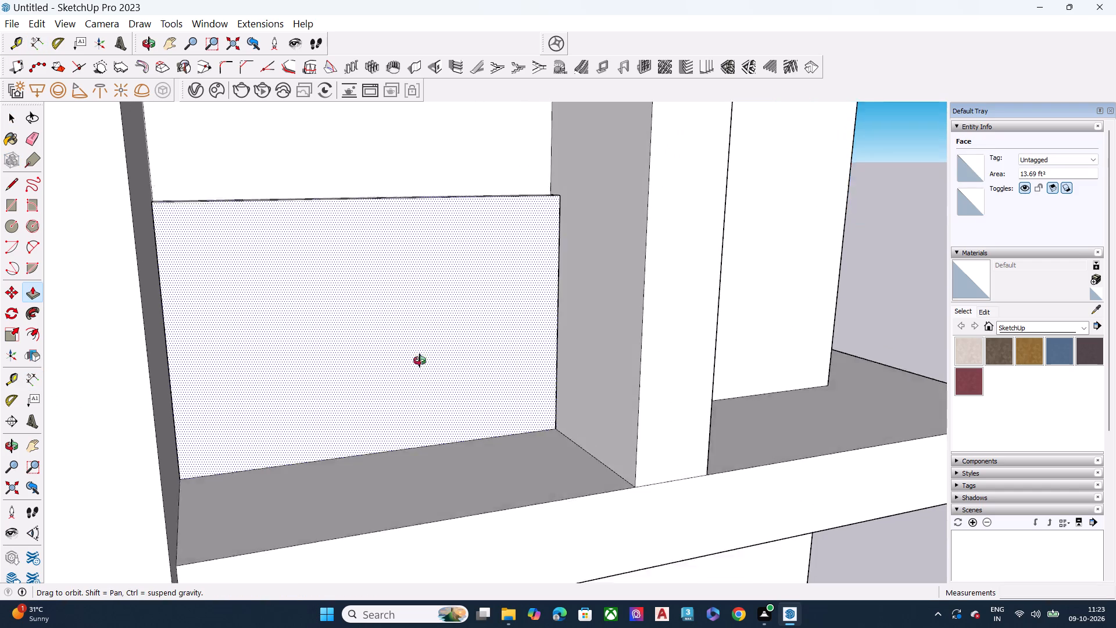
middle_drag(420, 361, 416, 450)
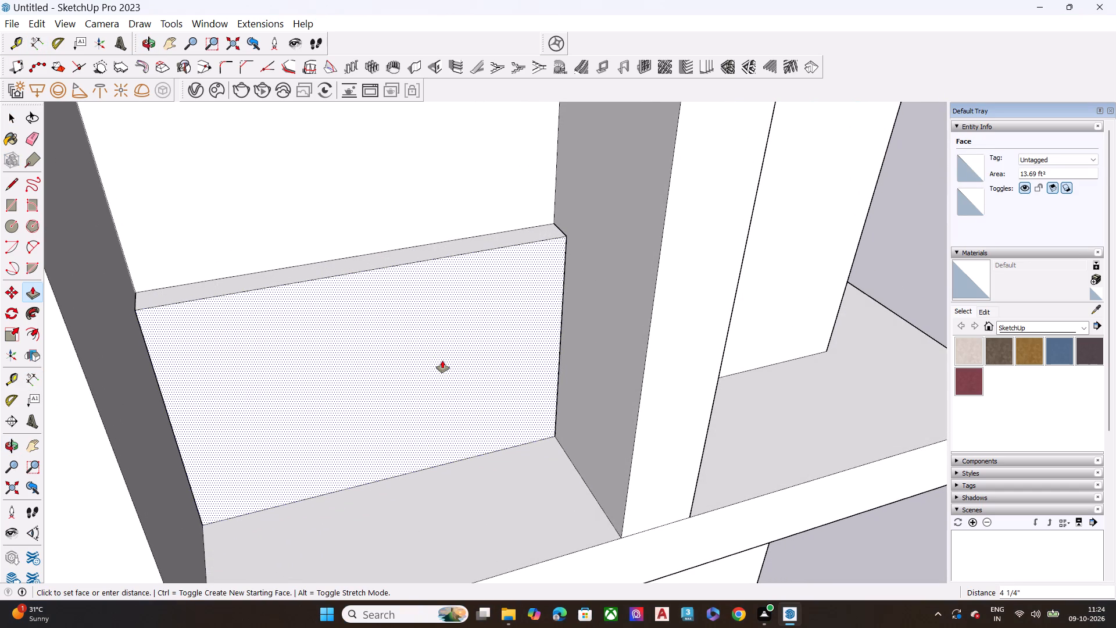
scroll(442, 359, down, 6)
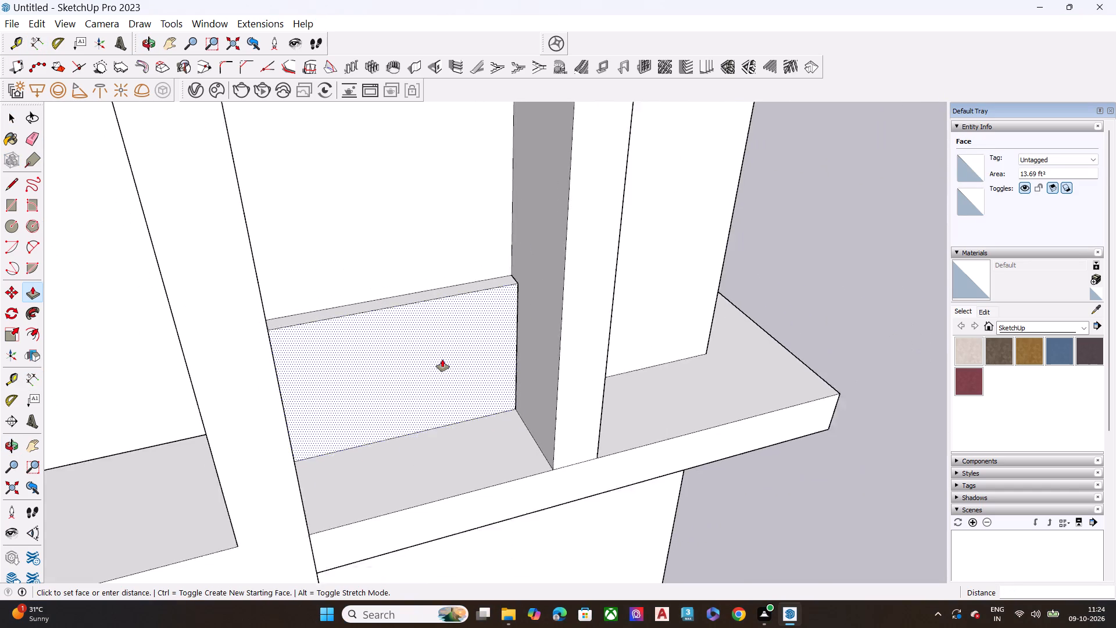
middle_drag(442, 359, 74, 345)
scroll(322, 308, down, 6)
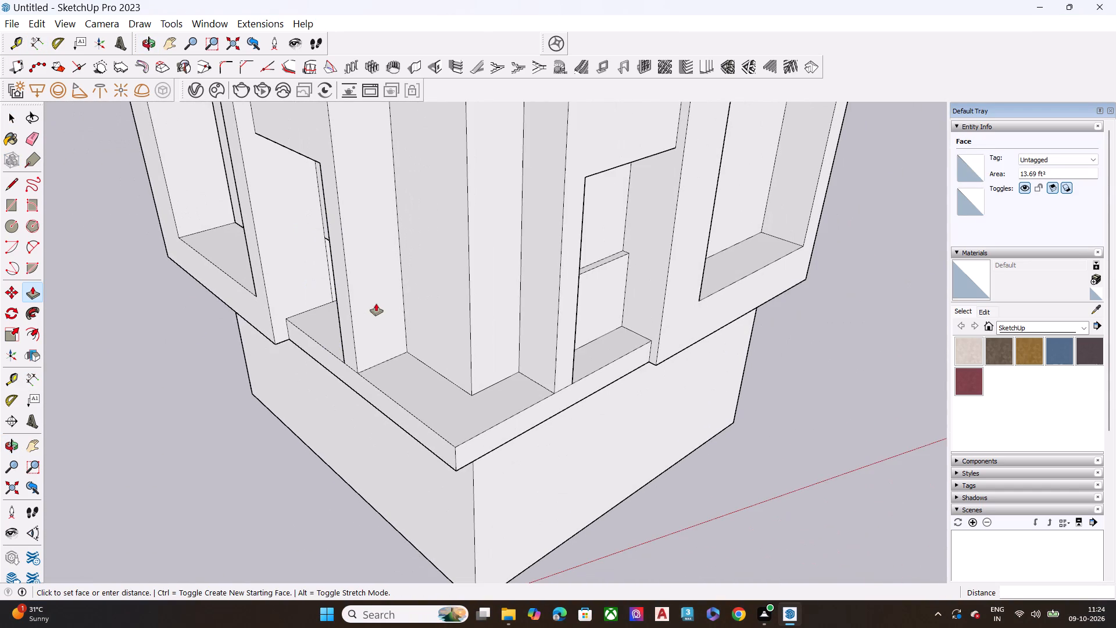
middle_drag(395, 306, 491, 239)
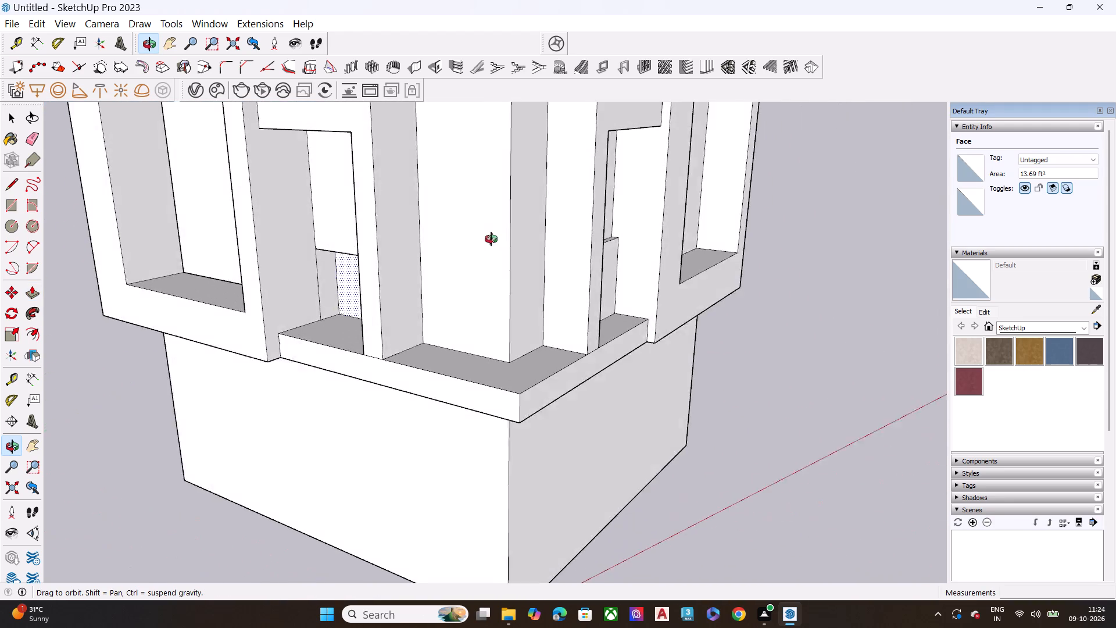
middle_drag(491, 239, 507, 239)
middle_drag(348, 287, 413, 286)
scroll(402, 274, up, 1)
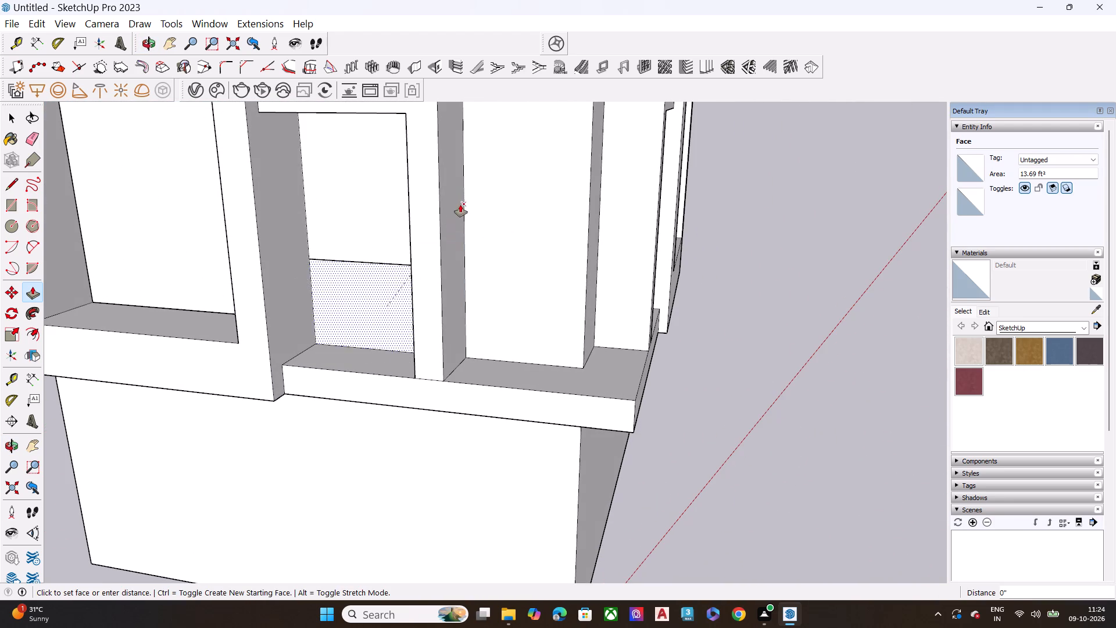
middle_drag(412, 263, 428, 220)
middle_drag(451, 270, 536, 379)
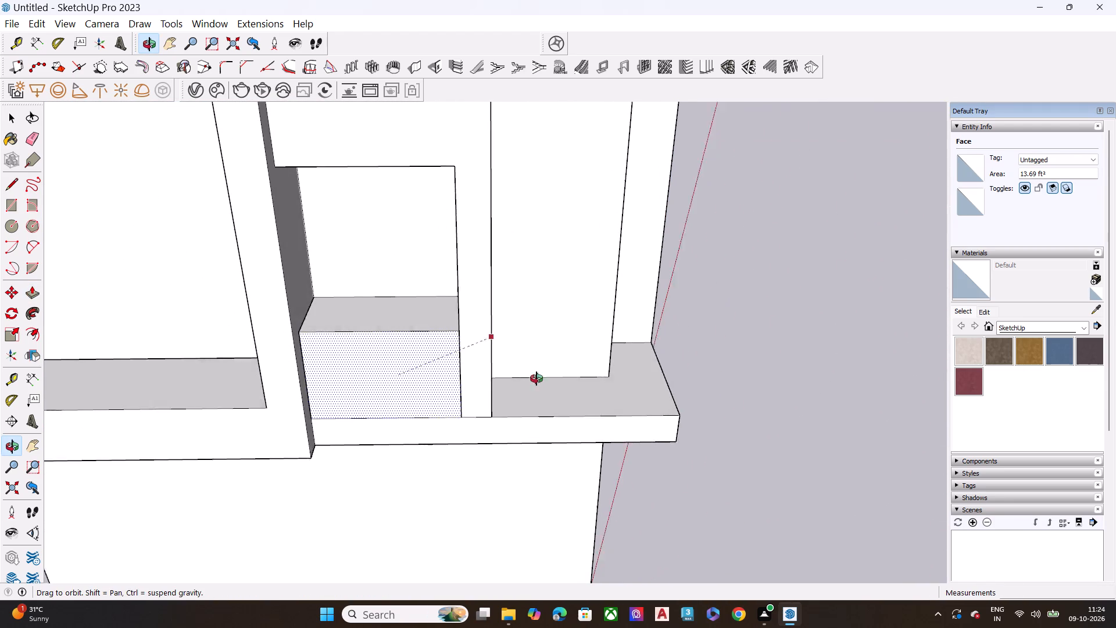
middle_drag(536, 379, 542, 380)
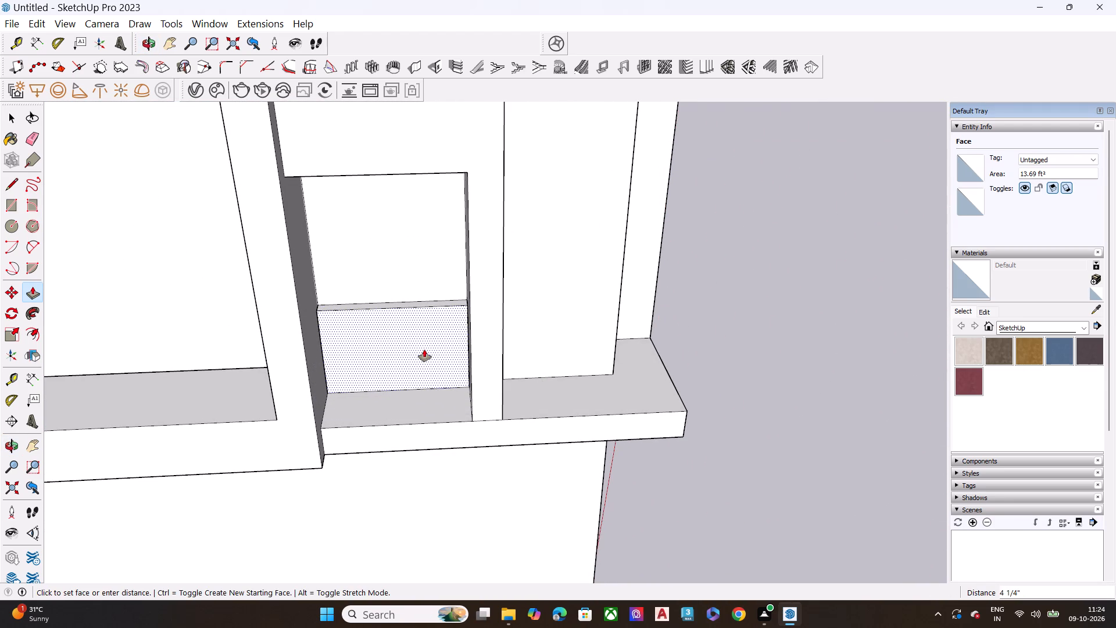
click(424, 349)
Push/Pull the lower back-wall panel of the adjoining side's second opening from the bottom outward 5".
scroll(385, 286, down, 6)
scroll(416, 226, down, 2)
scroll(435, 251, up, 1)
scroll(442, 256, down, 2)
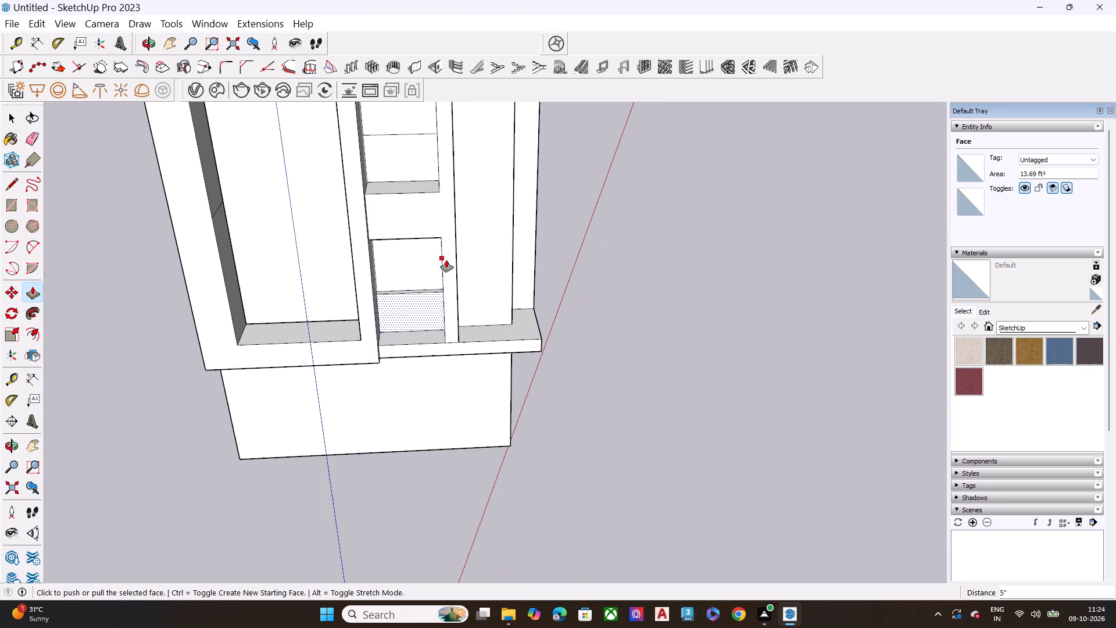
click(404, 159)
key(space)
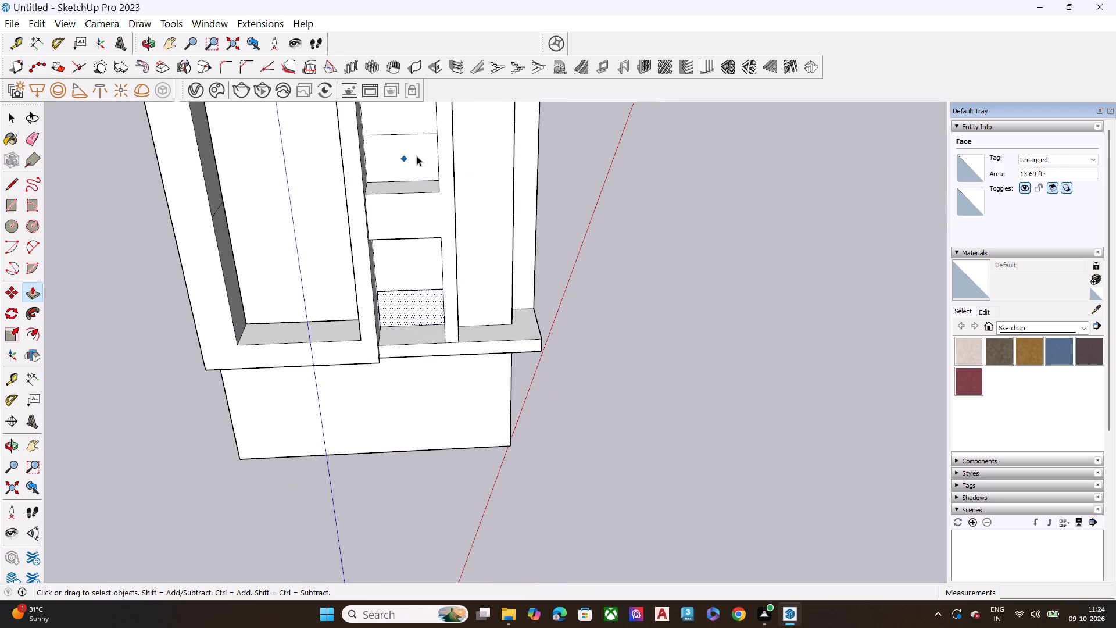
click(414, 157)
key(p)
click(417, 159)
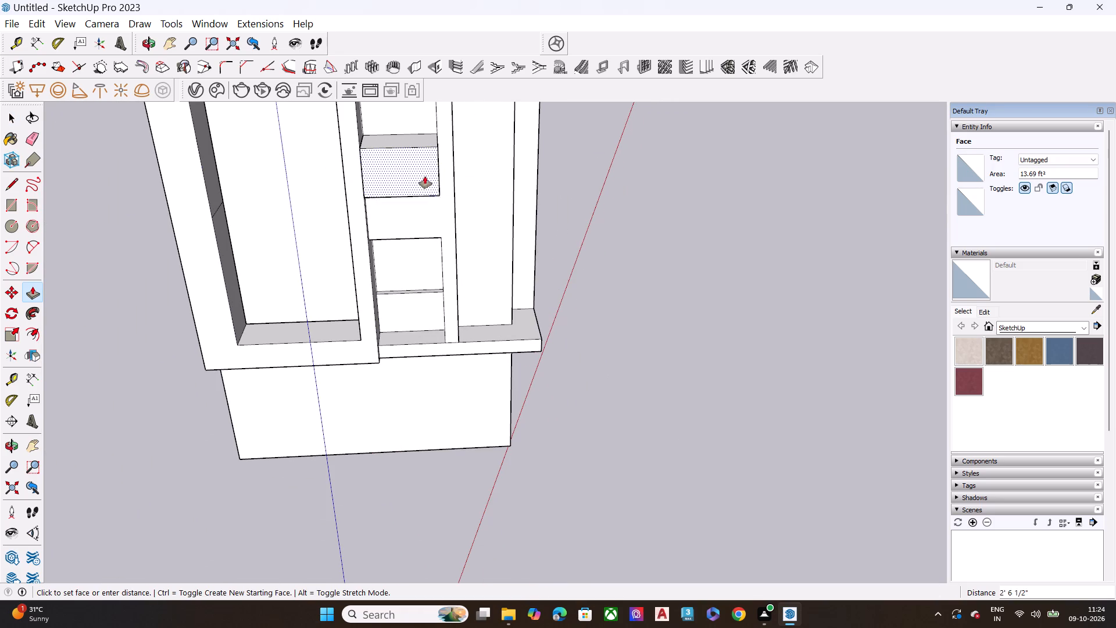
middle_drag(428, 305, 398, 128)
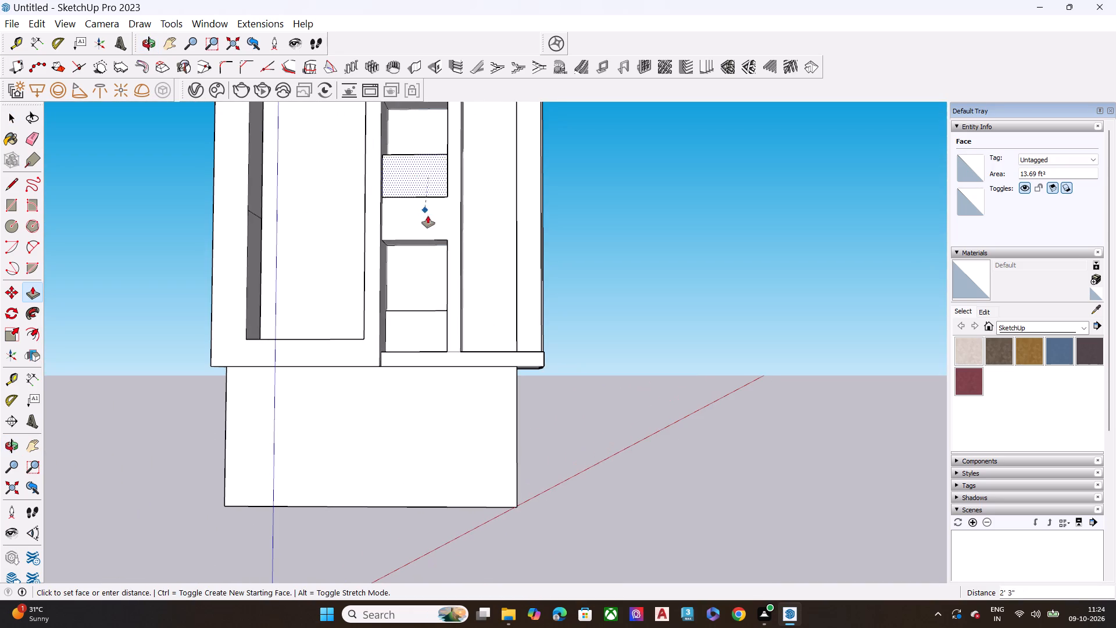
middle_drag(443, 310, 704, 510)
middle_drag(704, 510, 684, 505)
click(684, 505)
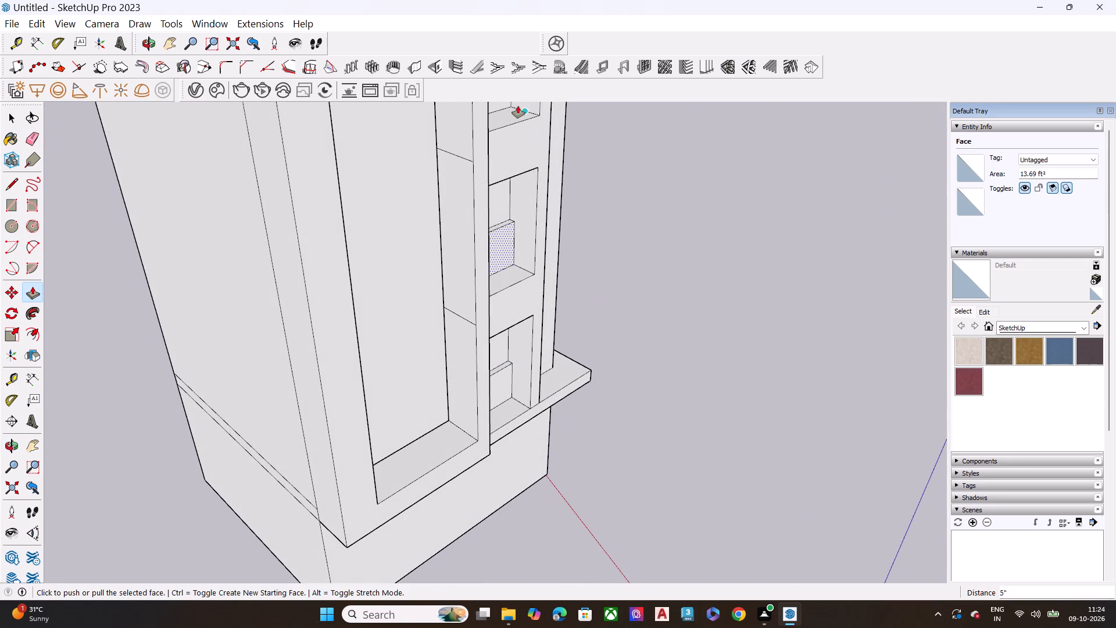
Push/Pull the lower back-wall panel of the adjoining side's third opening from the bottom outward 5".
scroll(502, 246, down, 5)
scroll(502, 166, up, 6)
key(space)
click(503, 150)
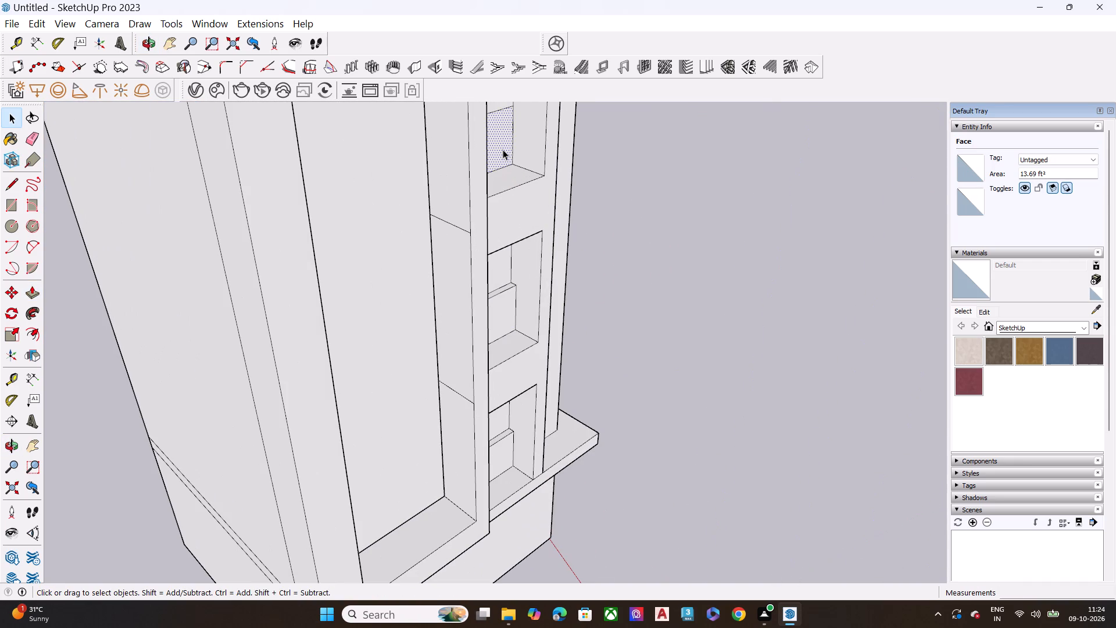
key(space)
key(p)
click(503, 149)
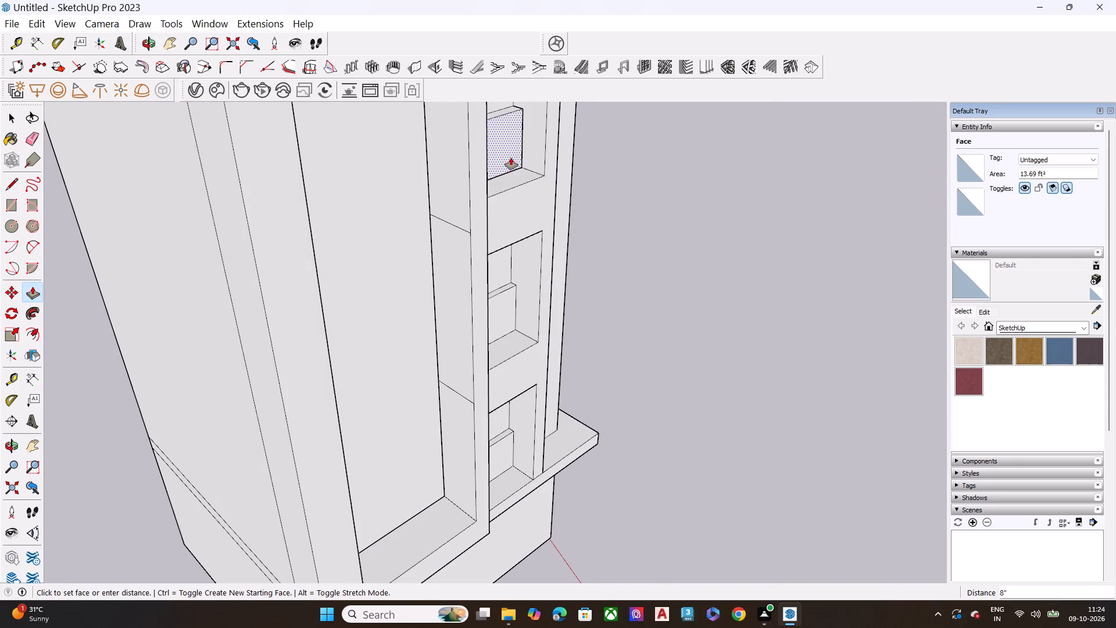
click(517, 285)
Push/Pull the lower back-wall panel of the adjoining side's topmost opening outward 5", matching the panel below.
scroll(502, 281, down, 7)
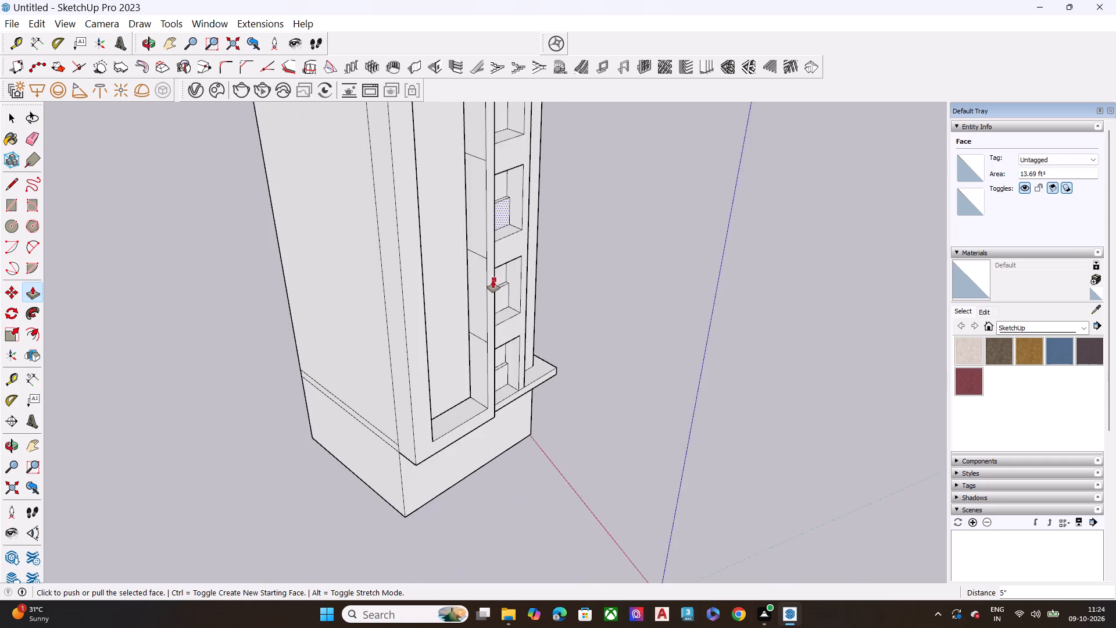
scroll(493, 280, down, 5)
scroll(521, 153, up, 8)
key(space)
click(489, 190)
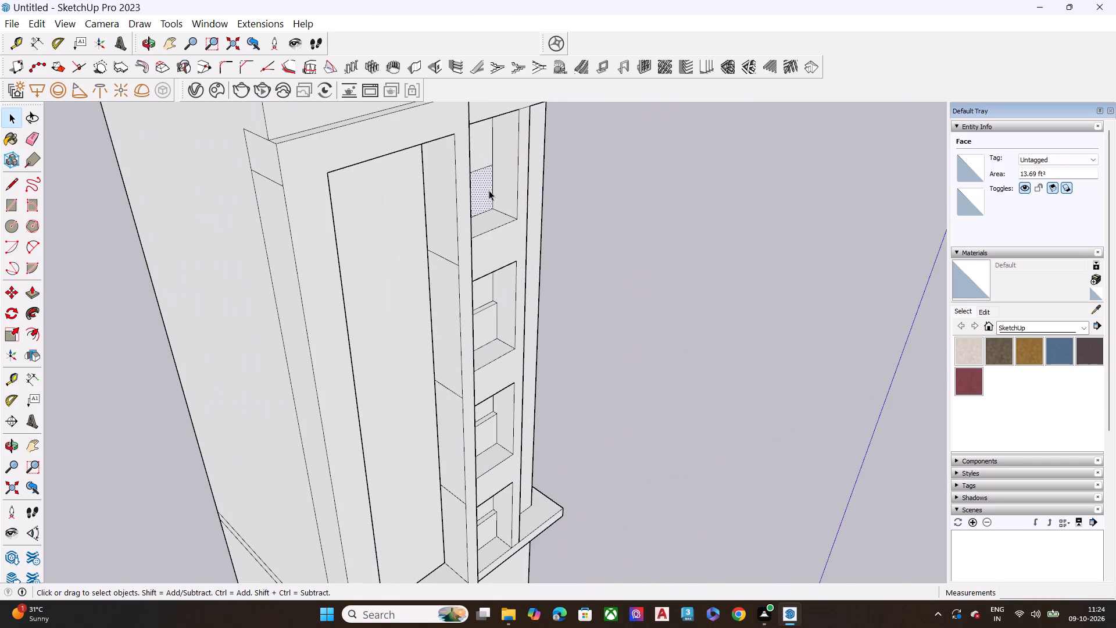
key(p)
click(489, 190)
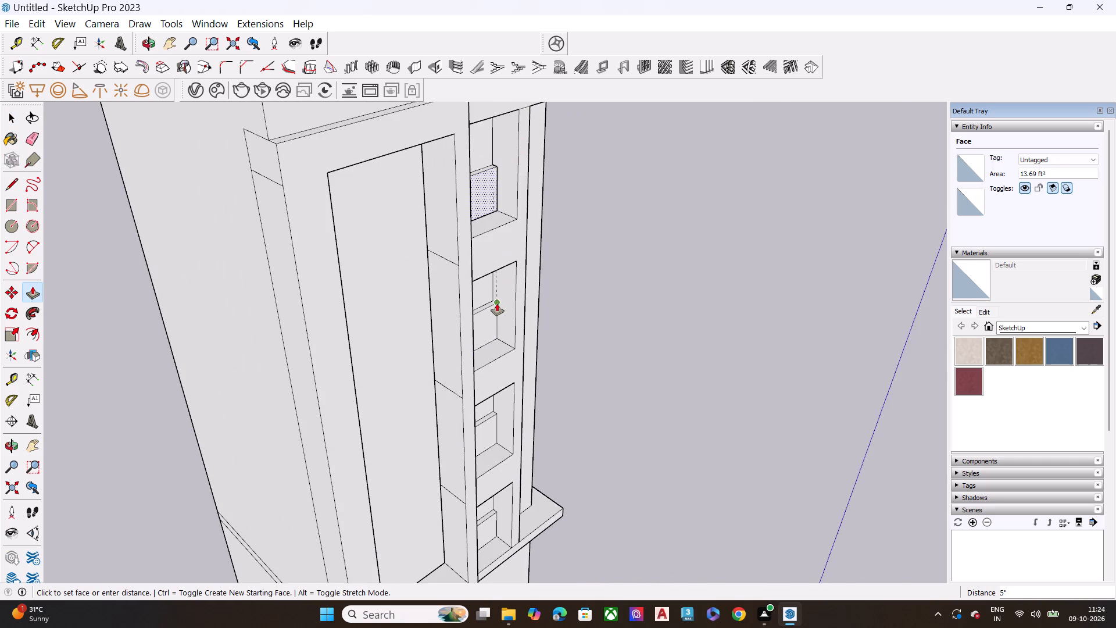
click(497, 304)
key(space)
Delete the four leftover loose rectangular faces standing apart from the tower.
scroll(443, 256, down, 7)
middle_drag(553, 297, 379, 265)
scroll(627, 287, up, 1)
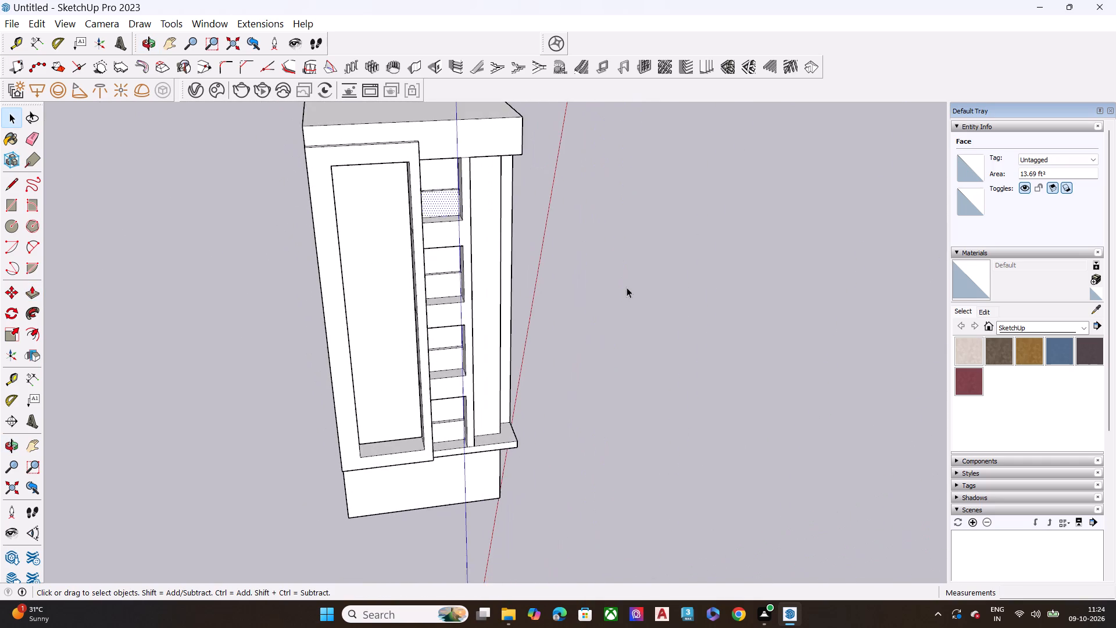
scroll(627, 287, up, 2)
middle_drag(628, 329, 267, 252)
scroll(350, 289, down, 3)
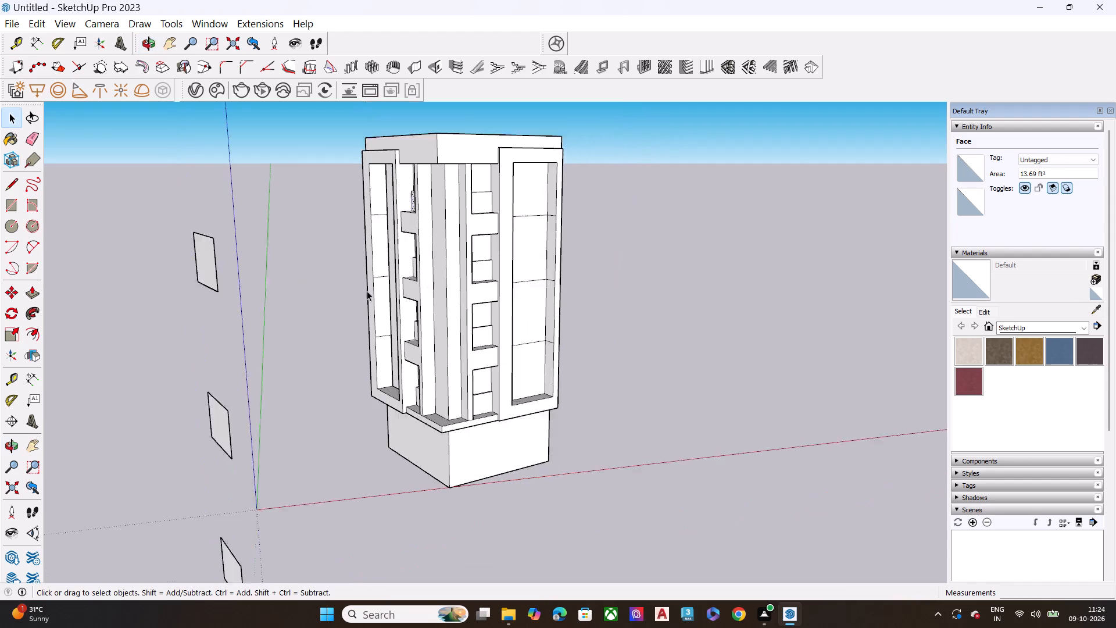
scroll(367, 291, down, 2)
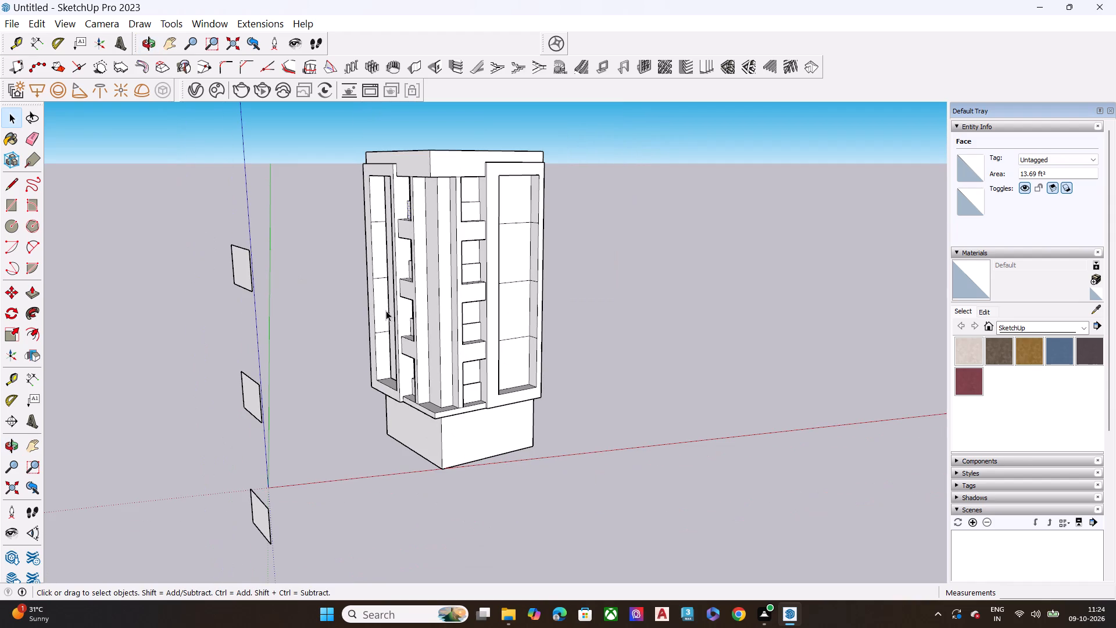
scroll(370, 329, down, 2)
middle_drag(347, 394, 425, 384)
key(space)
middle_drag(449, 347, 658, 388)
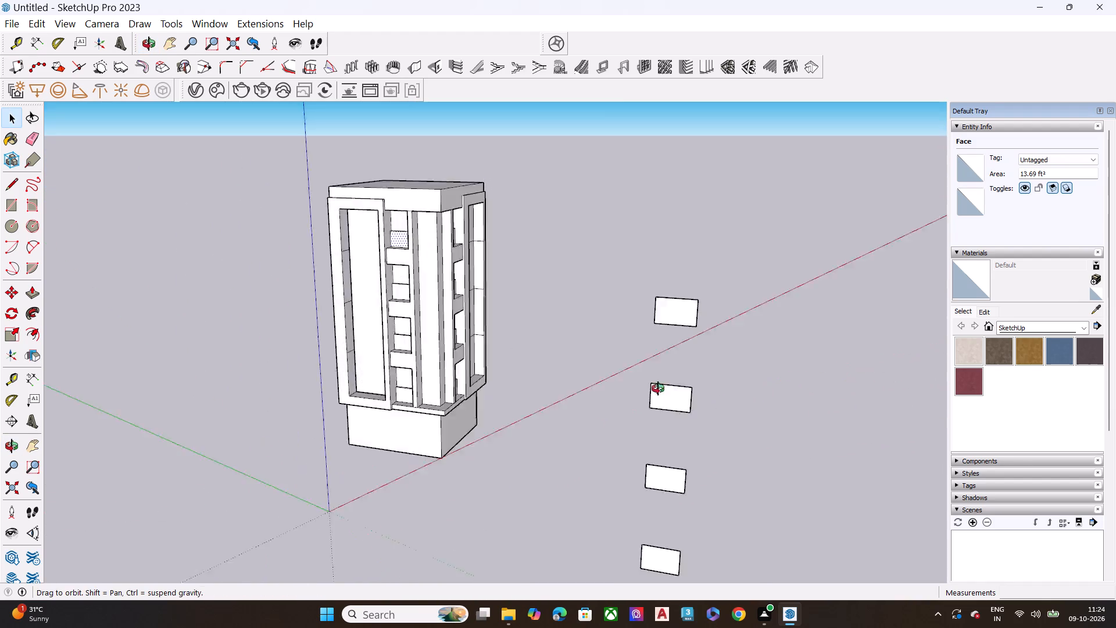
middle_drag(658, 388, 825, 418)
scroll(432, 305, down, 7)
drag(616, 261, 718, 436)
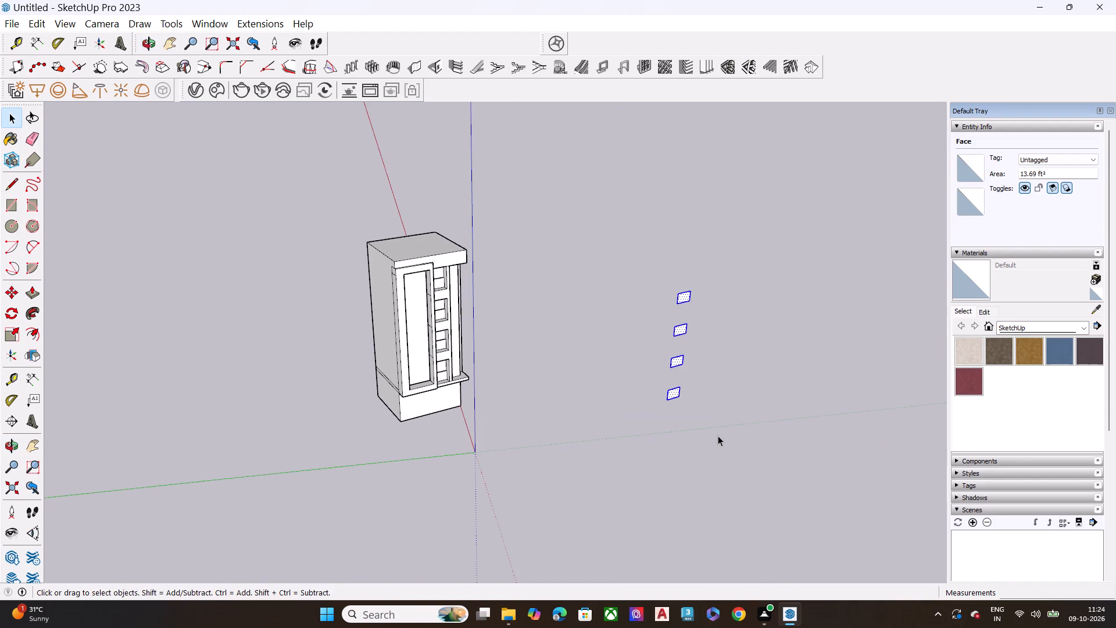
key(Delete)
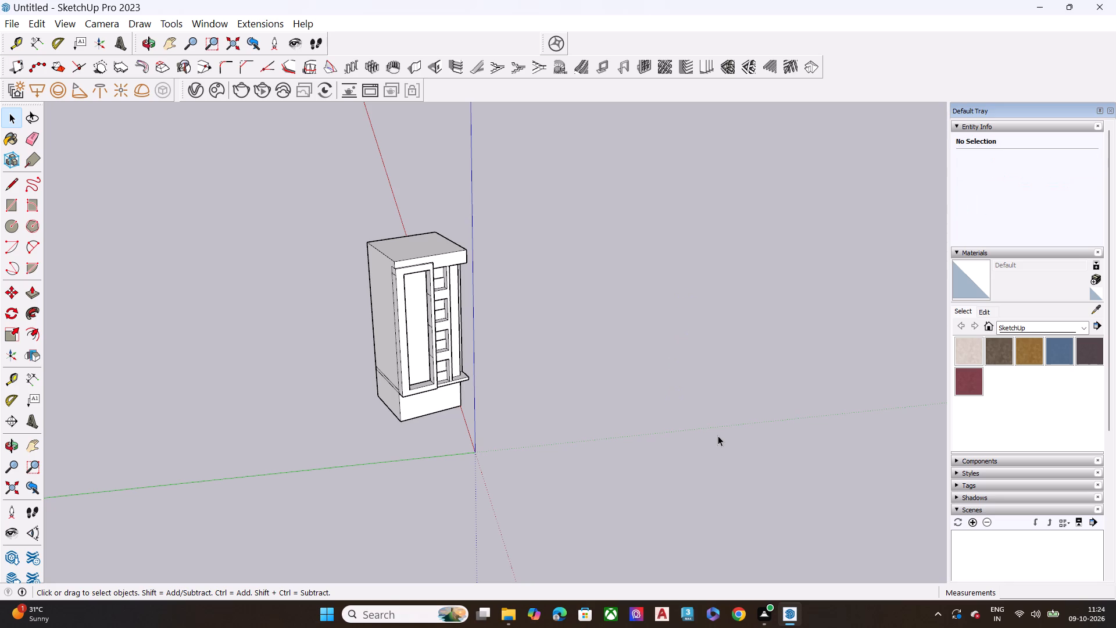
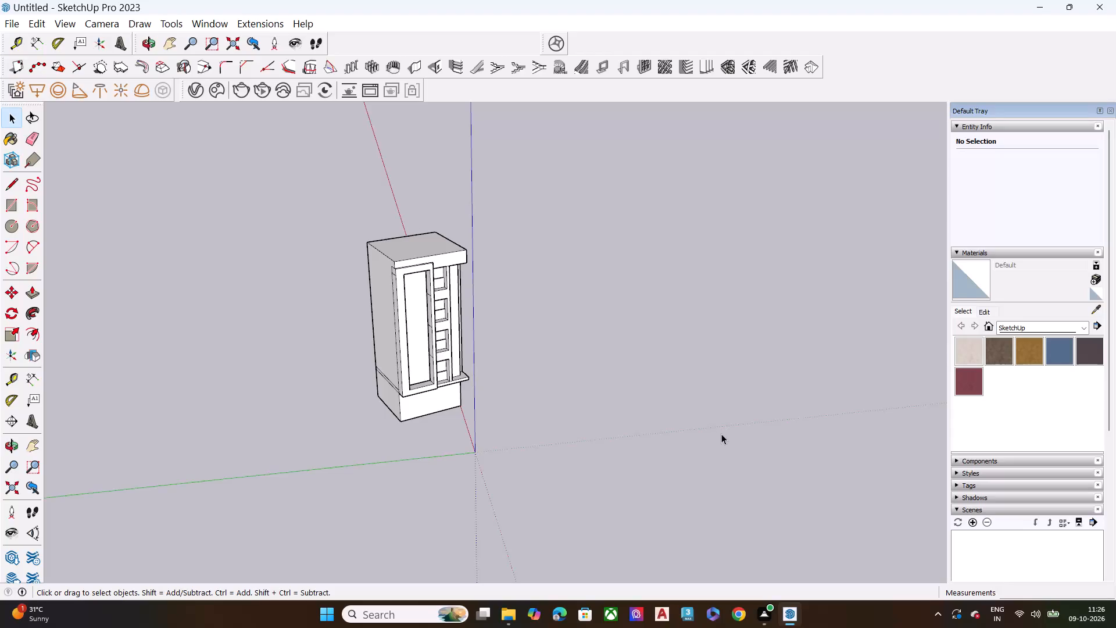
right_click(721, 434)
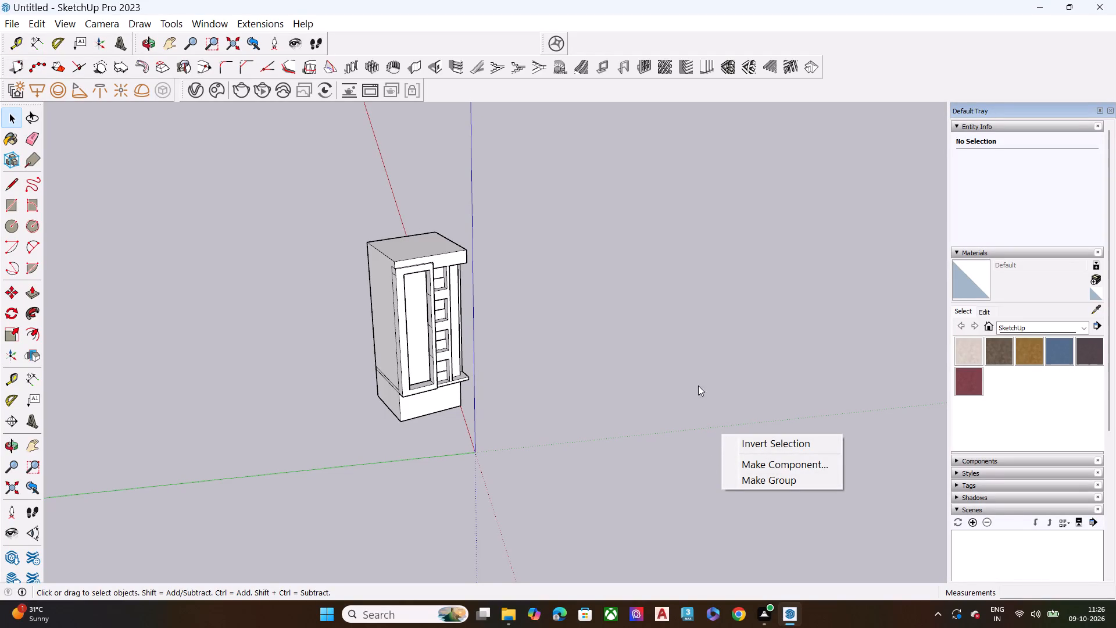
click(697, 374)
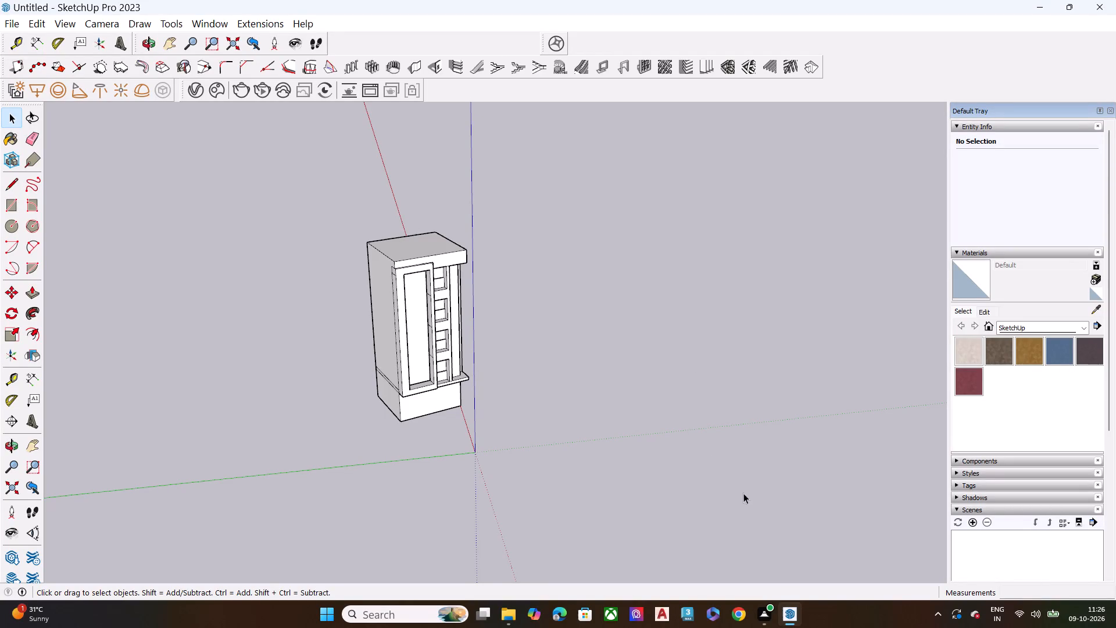
Delete the four stray edges outlining the narrow strip beside the front corner of the tower's plain side wall.
scroll(326, 338, up, 6)
middle_drag(479, 399, 736, 367)
scroll(732, 367, up, 8)
scroll(248, 40, up, 8)
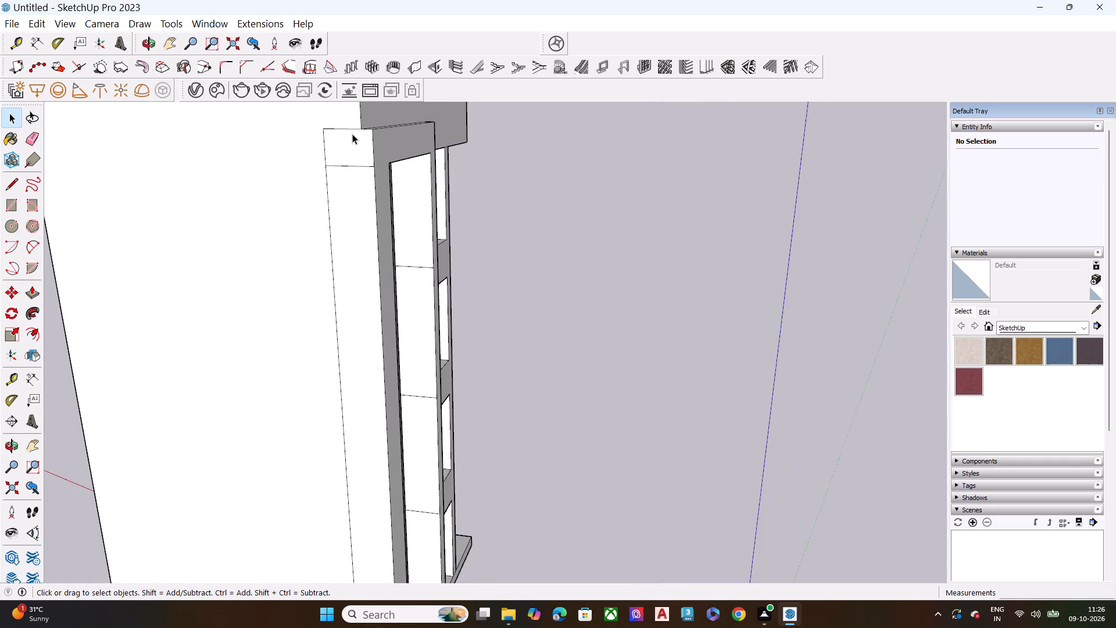
click(354, 130)
key(Delete)
click(323, 138)
key(Delete)
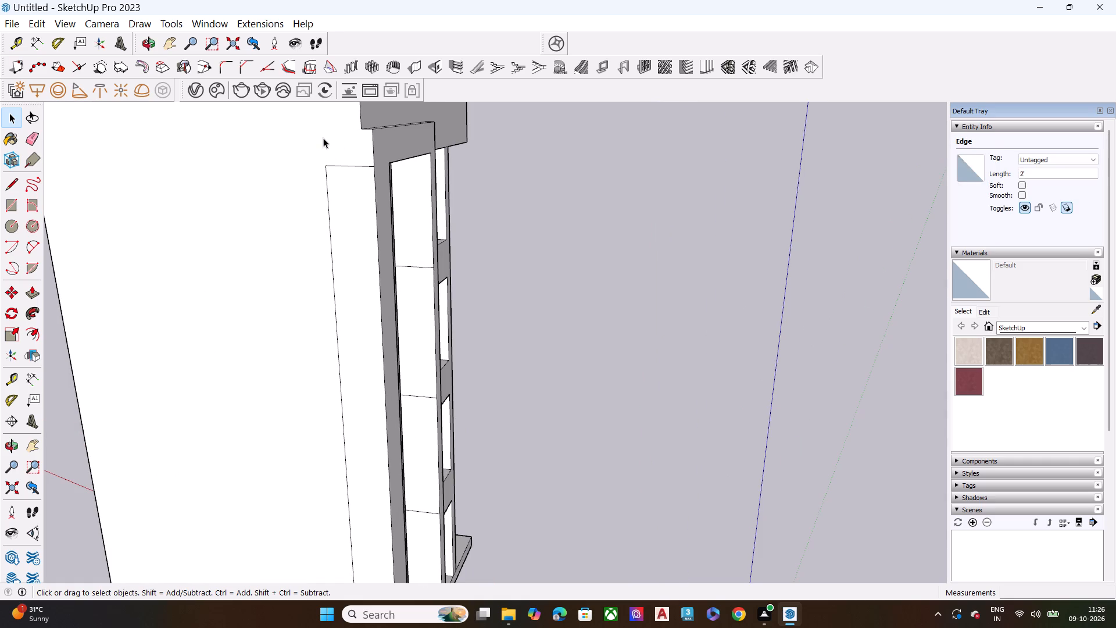
click(346, 166)
key(Delete)
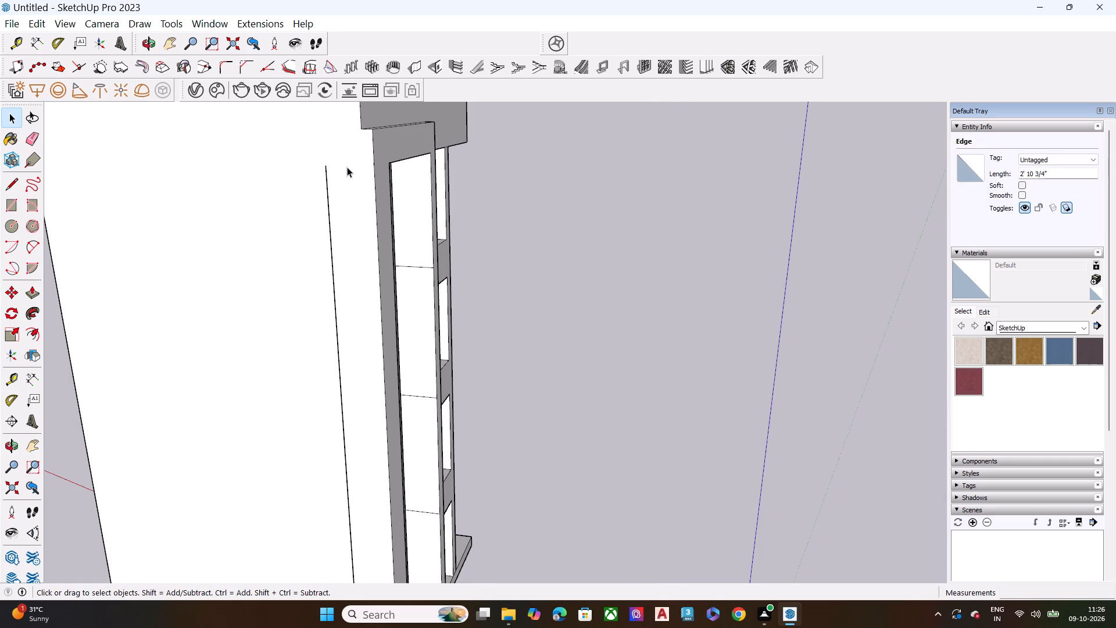
click(326, 186)
key(Delete)
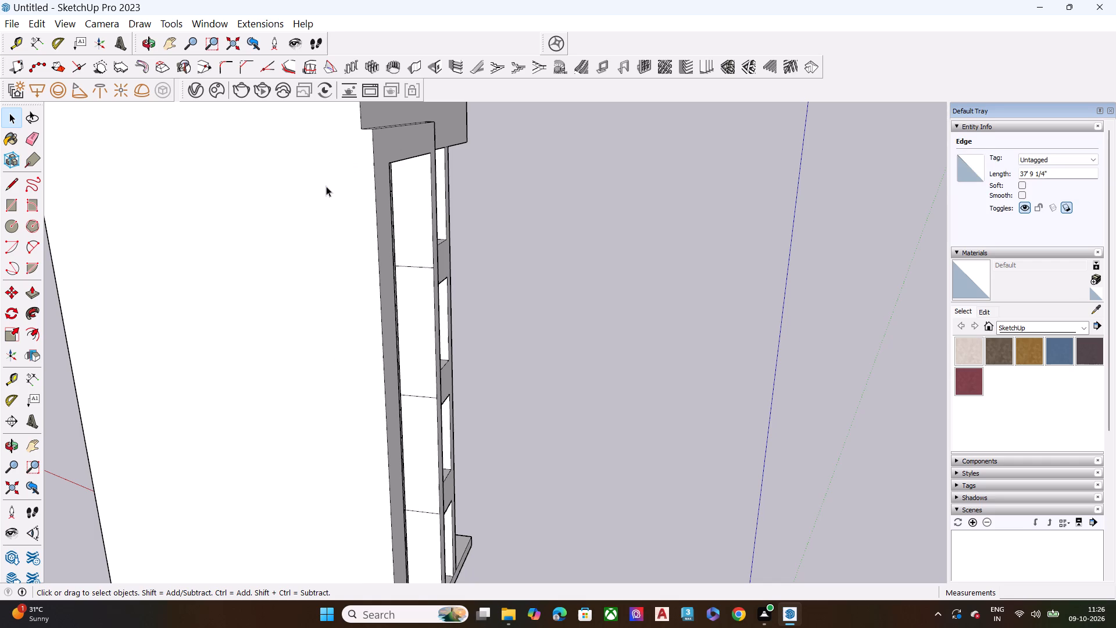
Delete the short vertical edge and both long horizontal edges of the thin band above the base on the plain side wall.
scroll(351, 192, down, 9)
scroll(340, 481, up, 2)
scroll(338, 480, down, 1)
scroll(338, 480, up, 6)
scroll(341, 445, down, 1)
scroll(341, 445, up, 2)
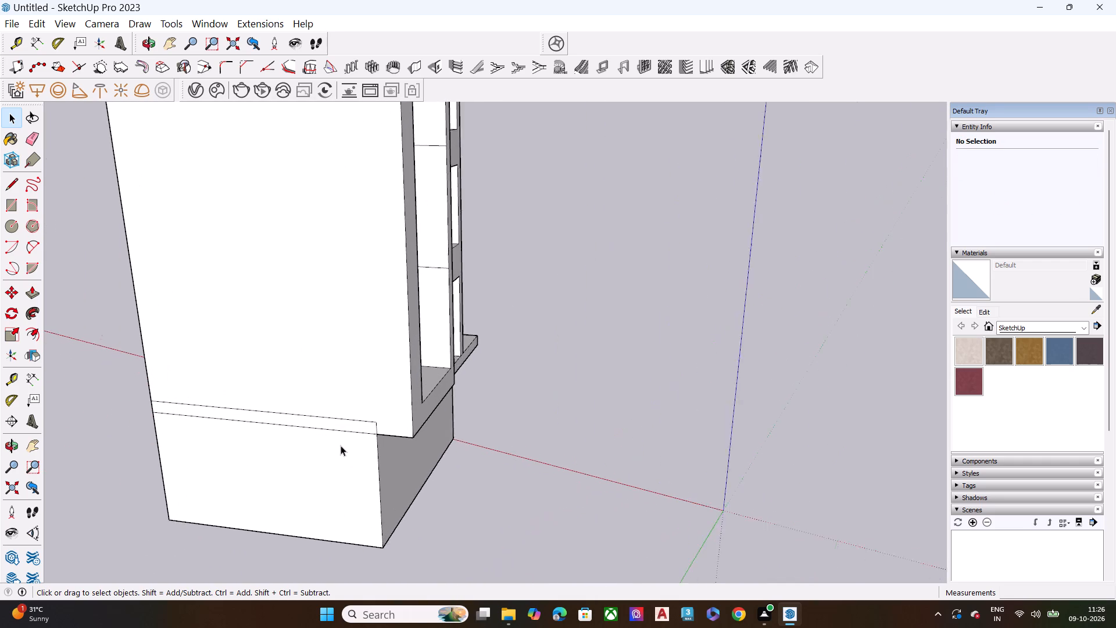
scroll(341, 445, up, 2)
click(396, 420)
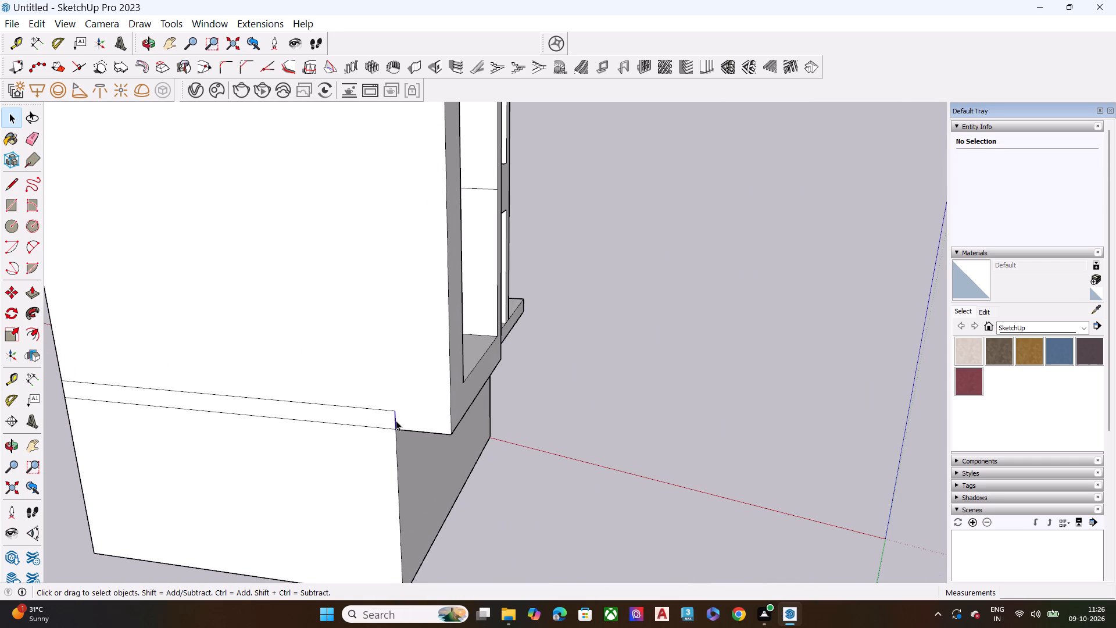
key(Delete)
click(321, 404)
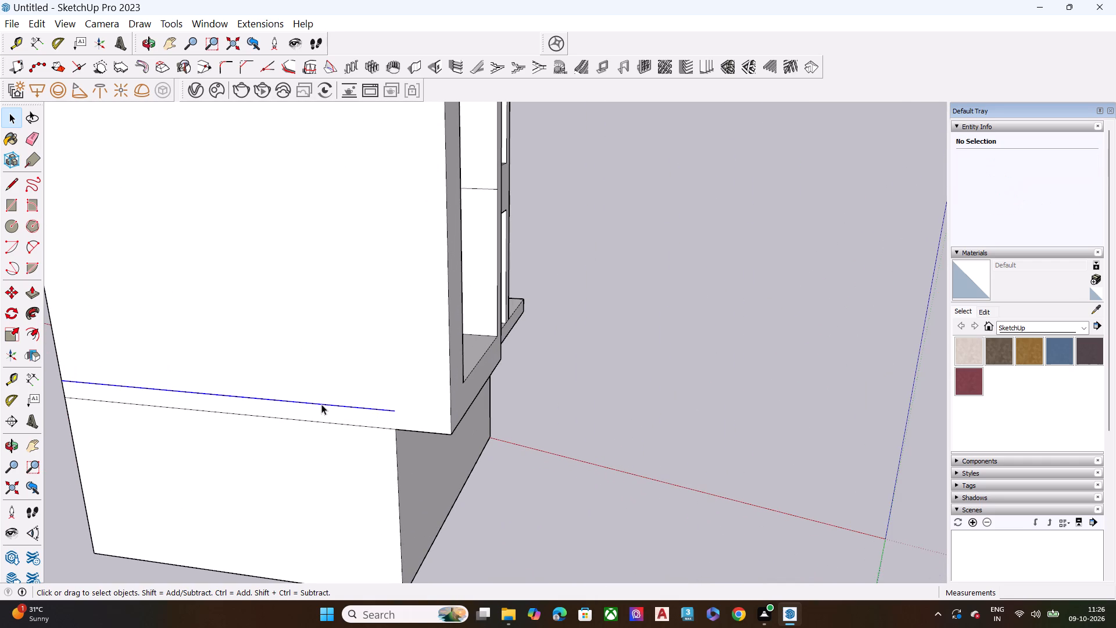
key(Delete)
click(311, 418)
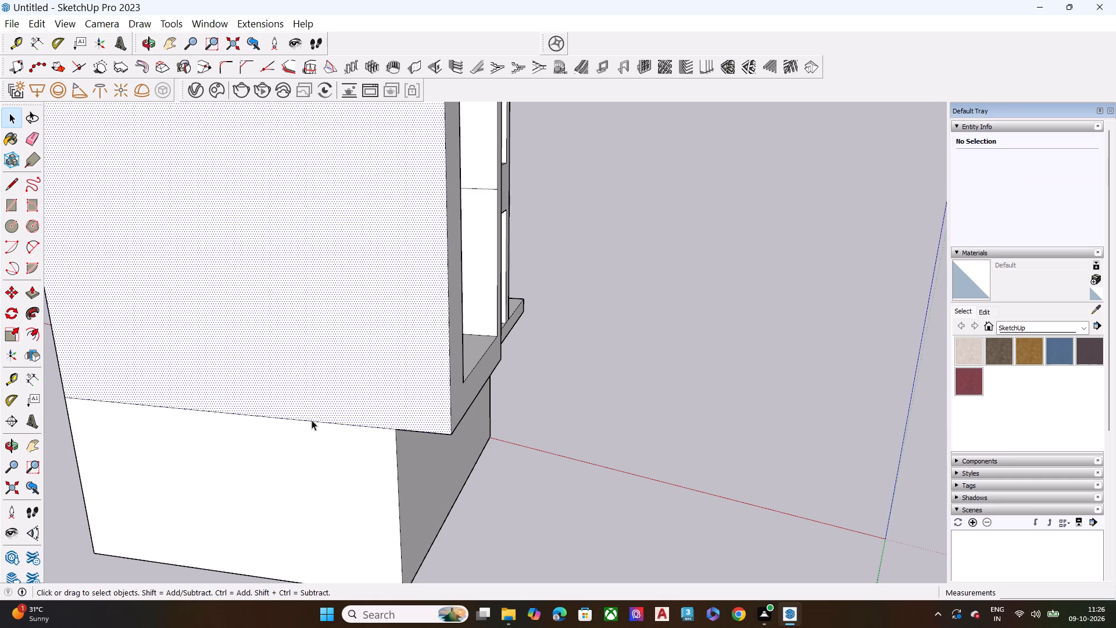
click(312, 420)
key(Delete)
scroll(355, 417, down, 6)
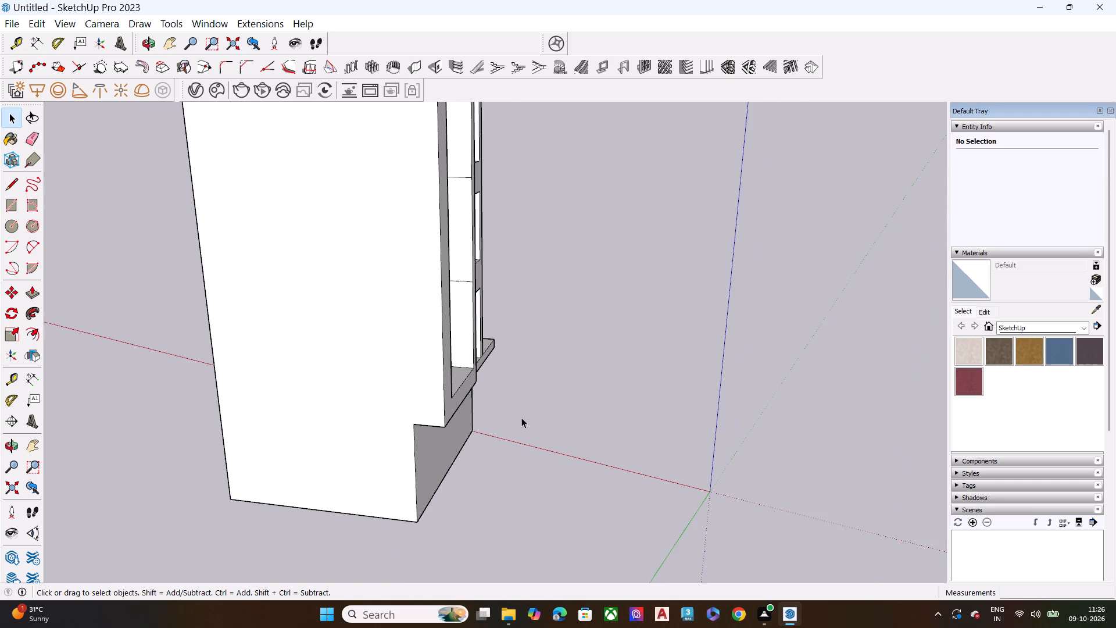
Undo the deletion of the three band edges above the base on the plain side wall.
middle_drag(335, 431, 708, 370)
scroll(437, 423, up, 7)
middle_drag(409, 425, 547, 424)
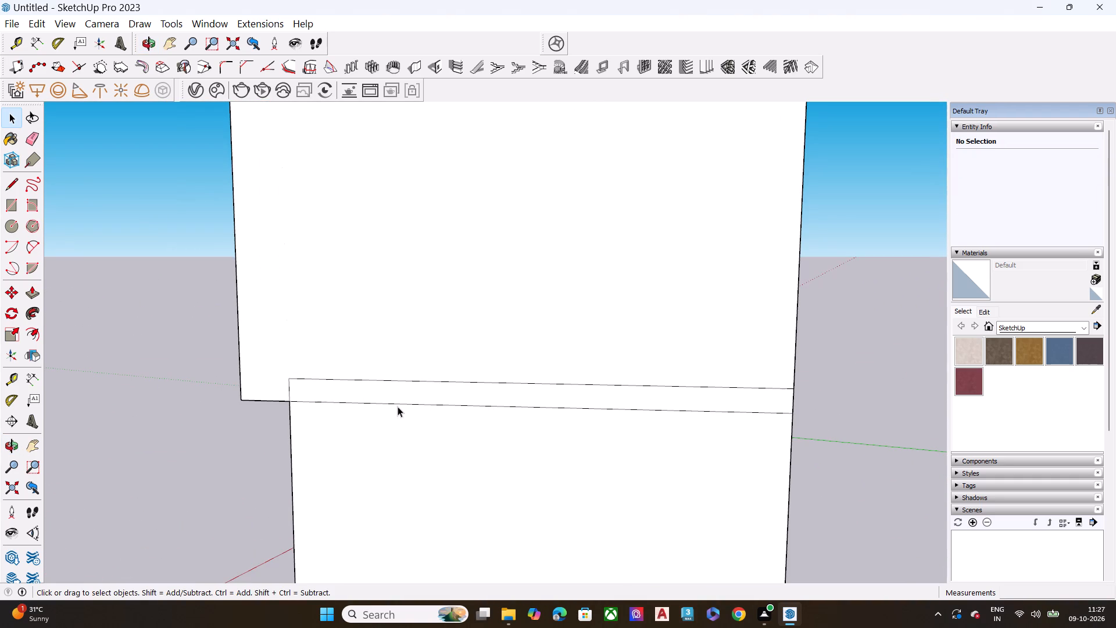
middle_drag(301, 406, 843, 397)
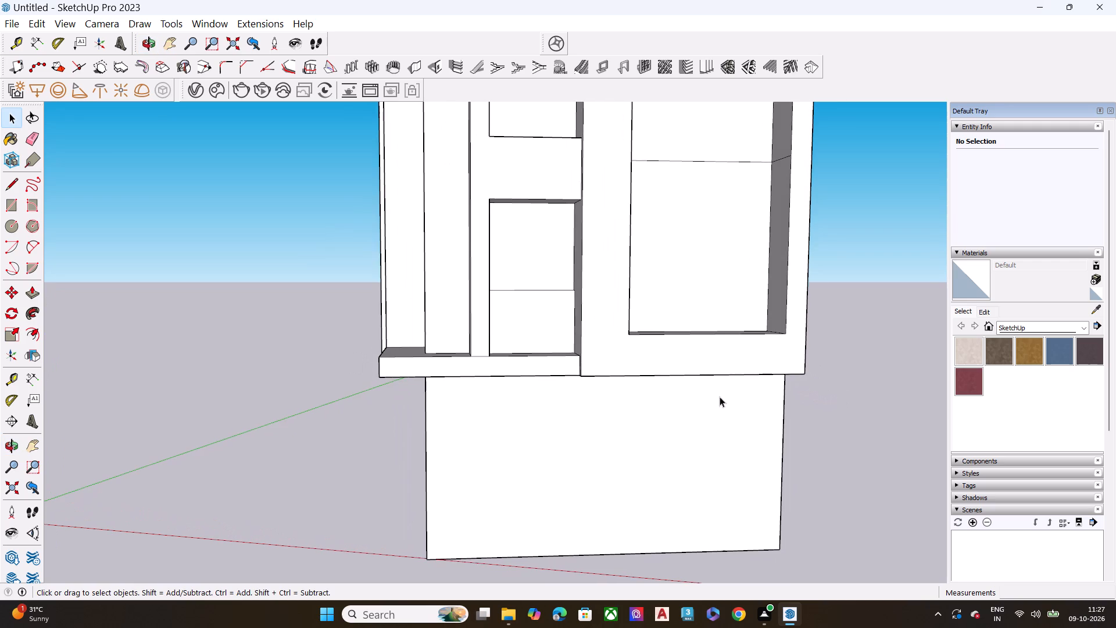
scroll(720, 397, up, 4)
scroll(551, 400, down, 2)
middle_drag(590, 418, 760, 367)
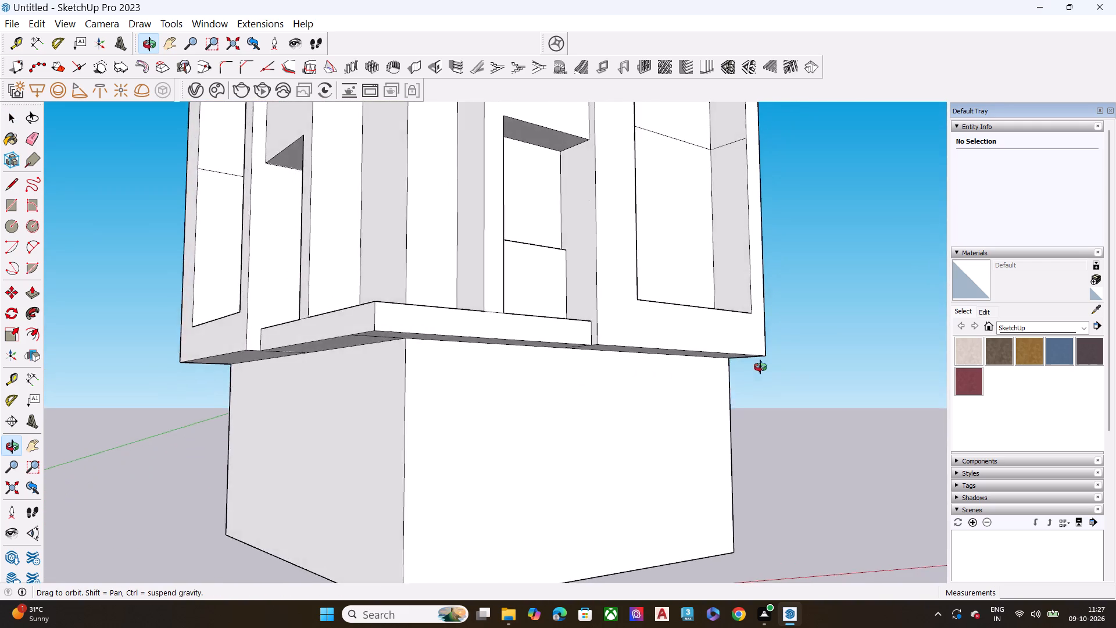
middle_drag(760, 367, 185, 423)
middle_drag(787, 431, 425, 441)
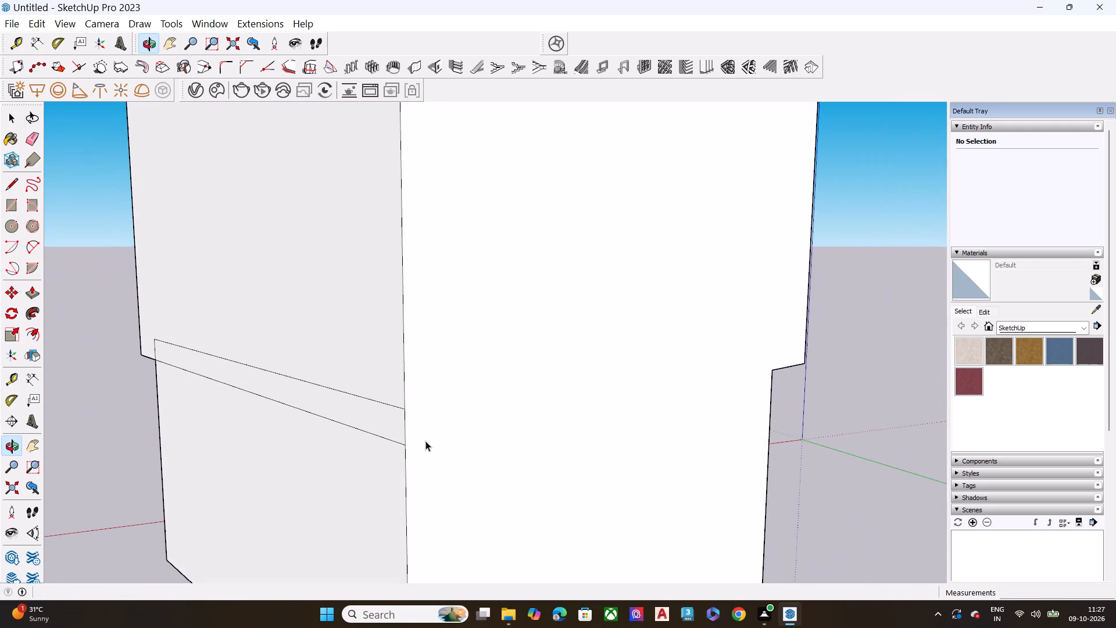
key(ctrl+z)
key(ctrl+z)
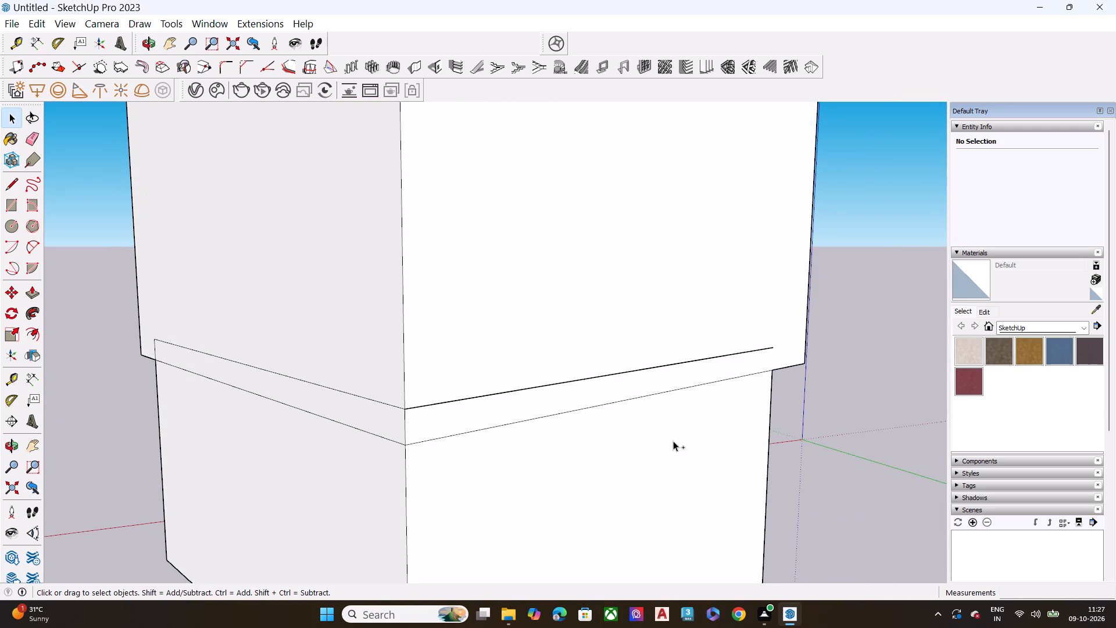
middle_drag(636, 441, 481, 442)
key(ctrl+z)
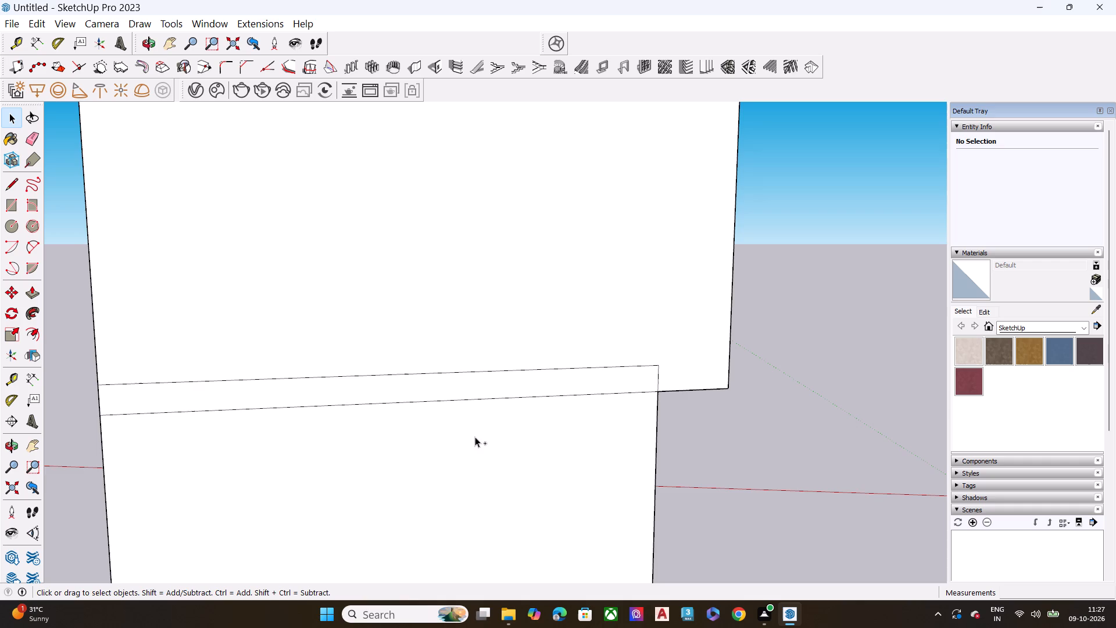
Examine the tower's base, the projecting ledge and the lower openings on both facade sides.
scroll(610, 419, down, 2)
scroll(660, 404, up, 1)
middle_drag(660, 404, 115, 431)
scroll(345, 351, down, 1)
scroll(346, 351, up, 1)
scroll(349, 350, down, 3)
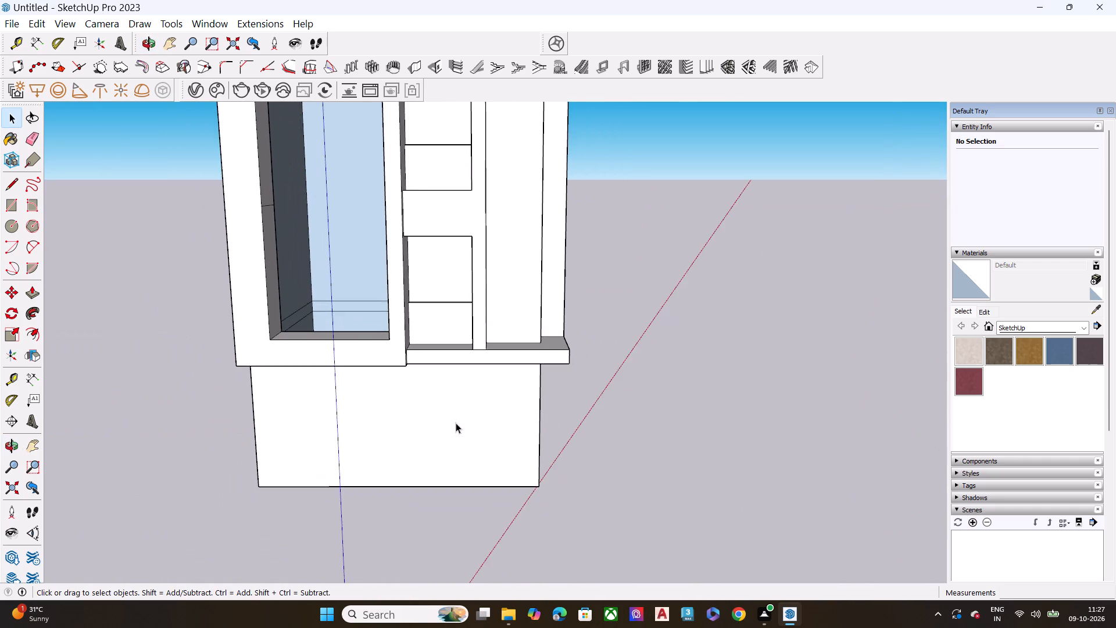
middle_drag(450, 423, 285, 365)
middle_drag(534, 420, 393, 378)
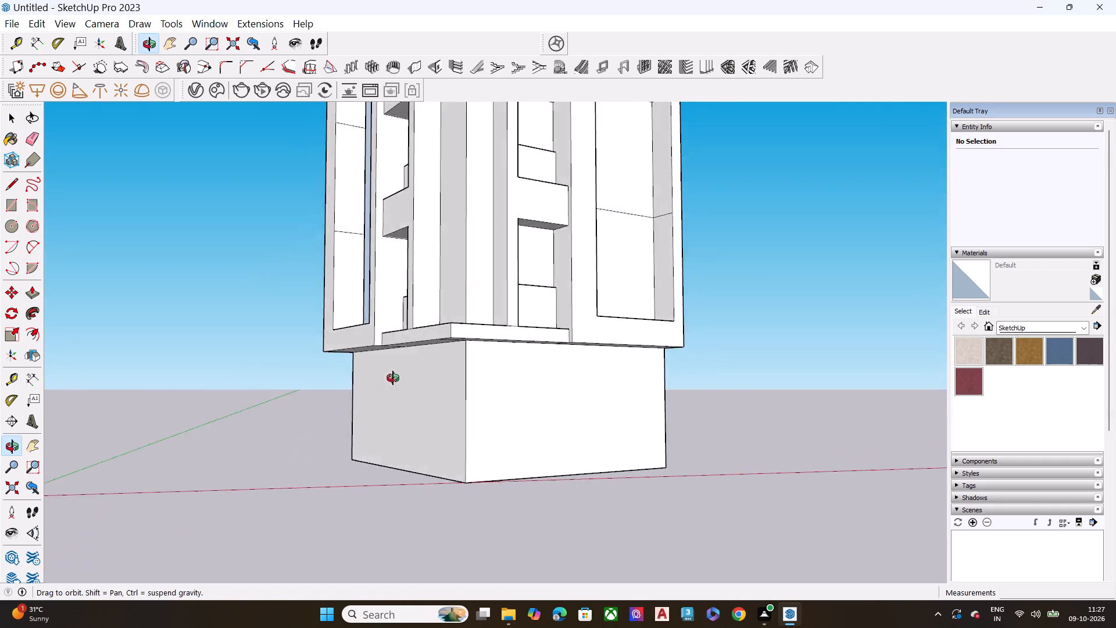
middle_drag(393, 378, 485, 316)
scroll(485, 316, up, 6)
scroll(503, 349, down, 7)
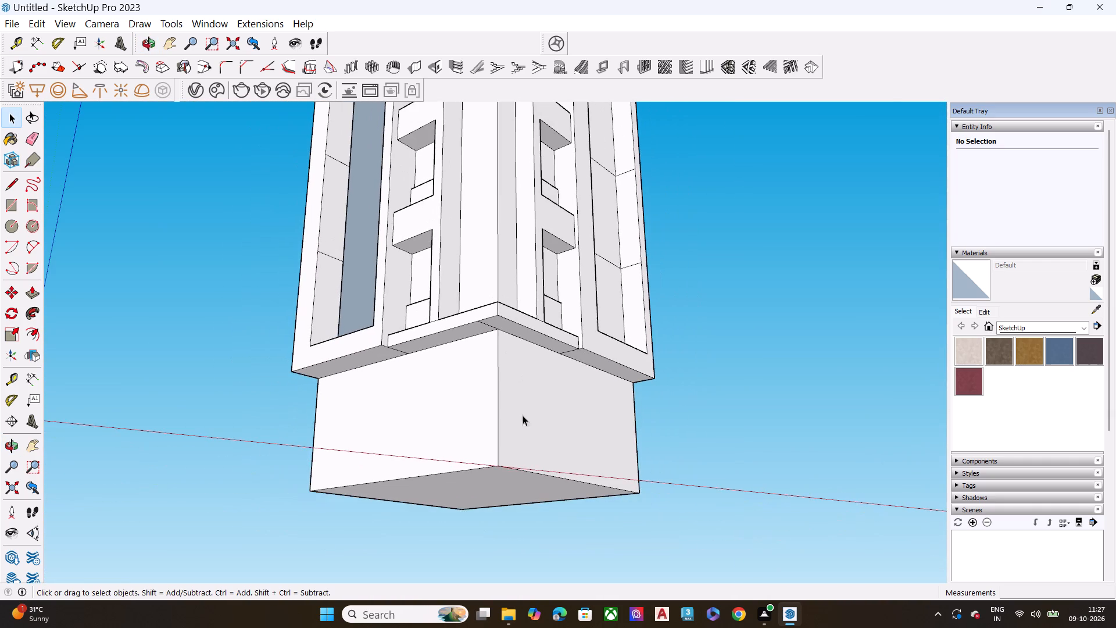
middle_drag(517, 434, 652, 498)
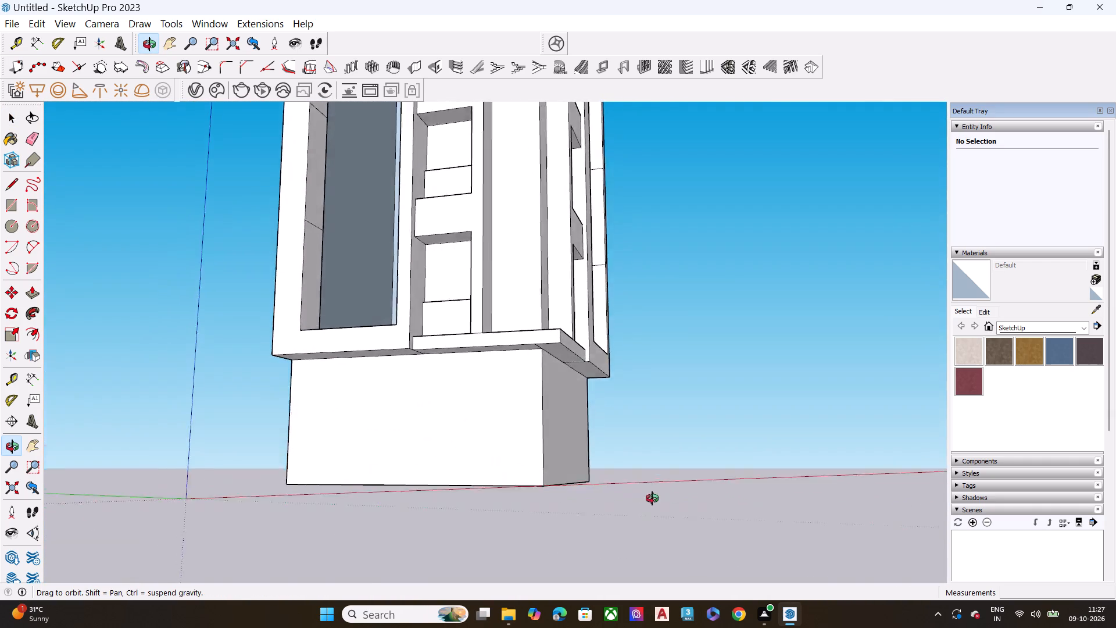
middle_drag(652, 498, 688, 526)
scroll(688, 526, up, 1)
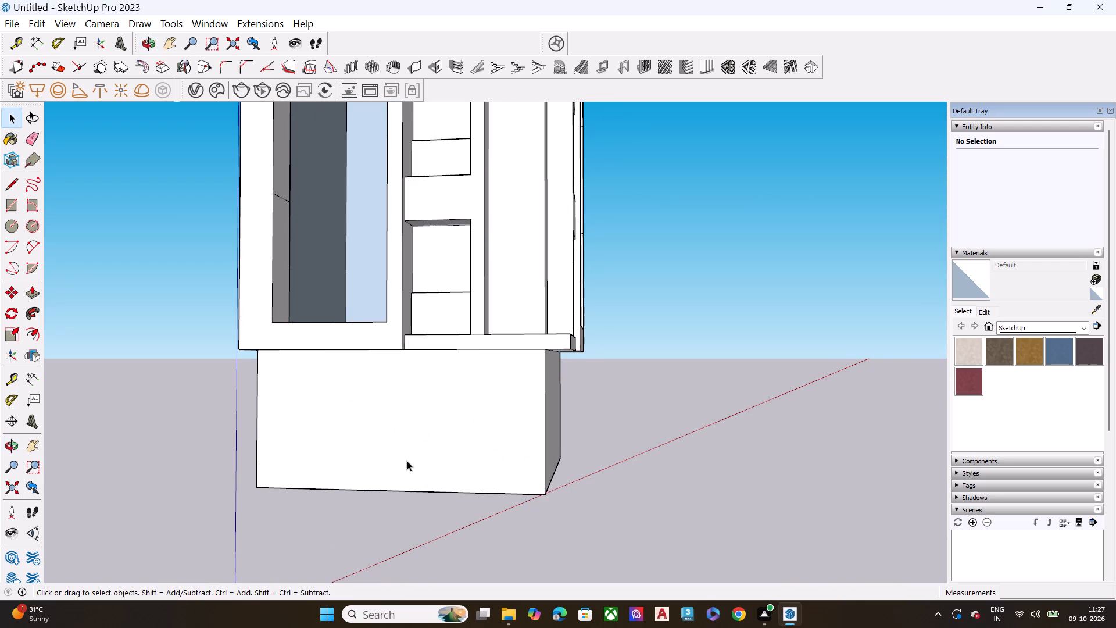
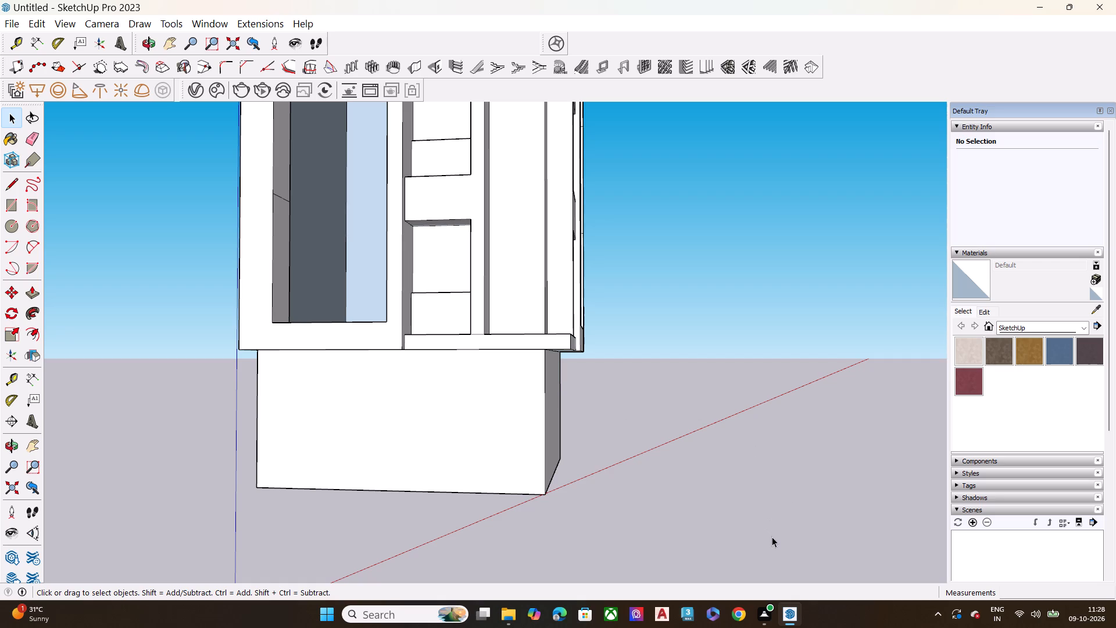
Examine the tower's base, plain side wall, recessed openings and top band from several angles.
scroll(438, 353, down, 3)
middle_drag(441, 313, 692, 479)
scroll(682, 479, down, 1)
middle_drag(692, 479, 732, 486)
middle_drag(681, 487, 608, 483)
scroll(511, 450, up, 5)
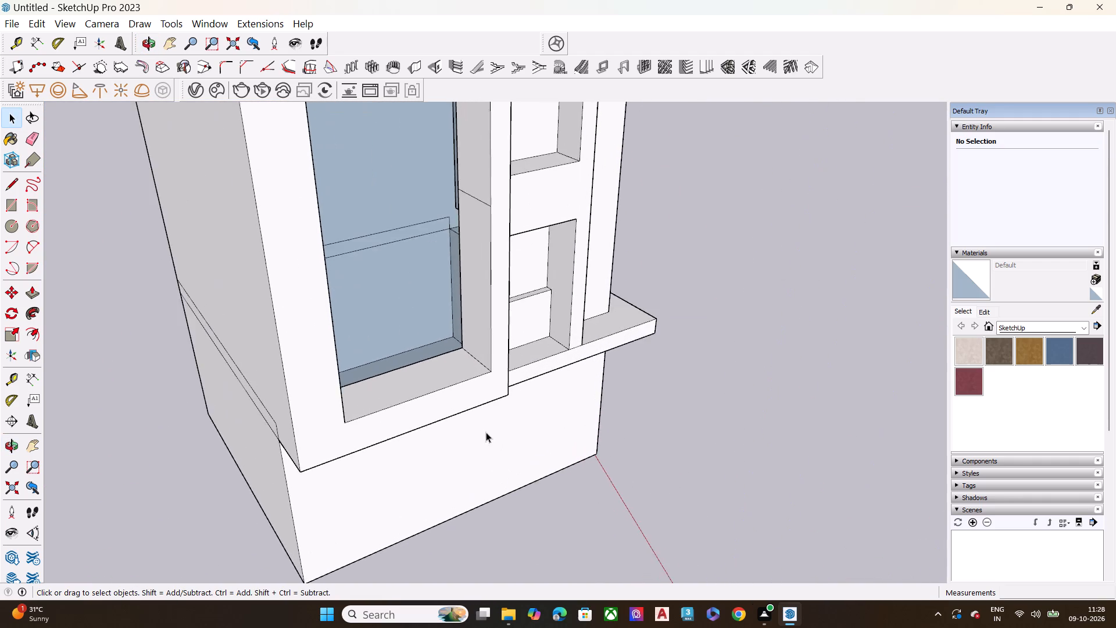
scroll(486, 432, down, 13)
middle_drag(513, 454, 383, 334)
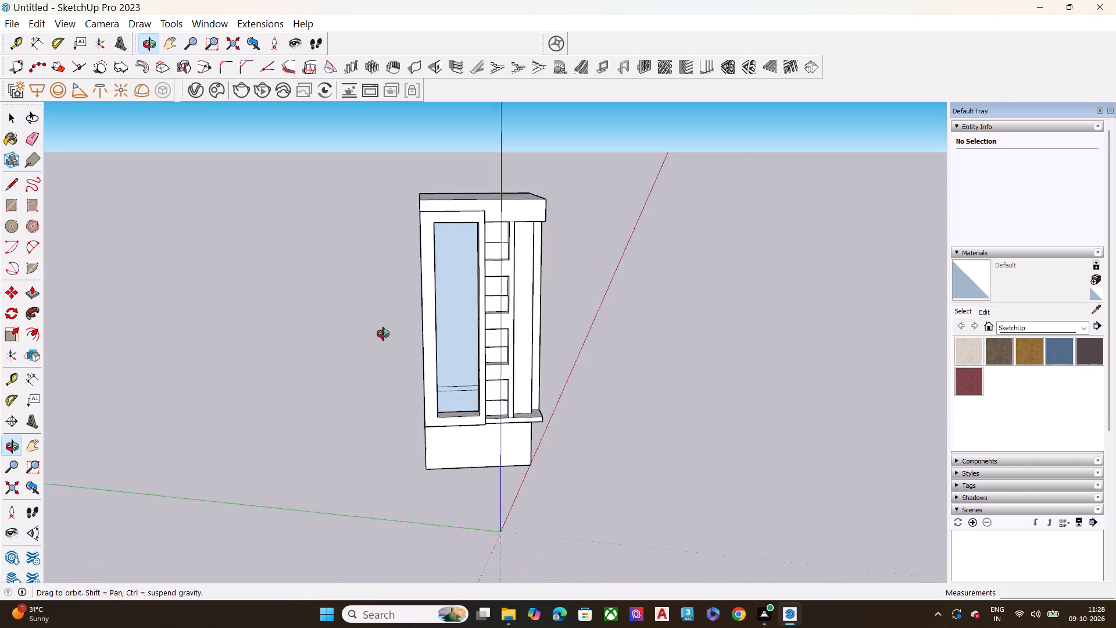
middle_drag(383, 334, 634, 267)
middle_drag(614, 277, 518, 274)
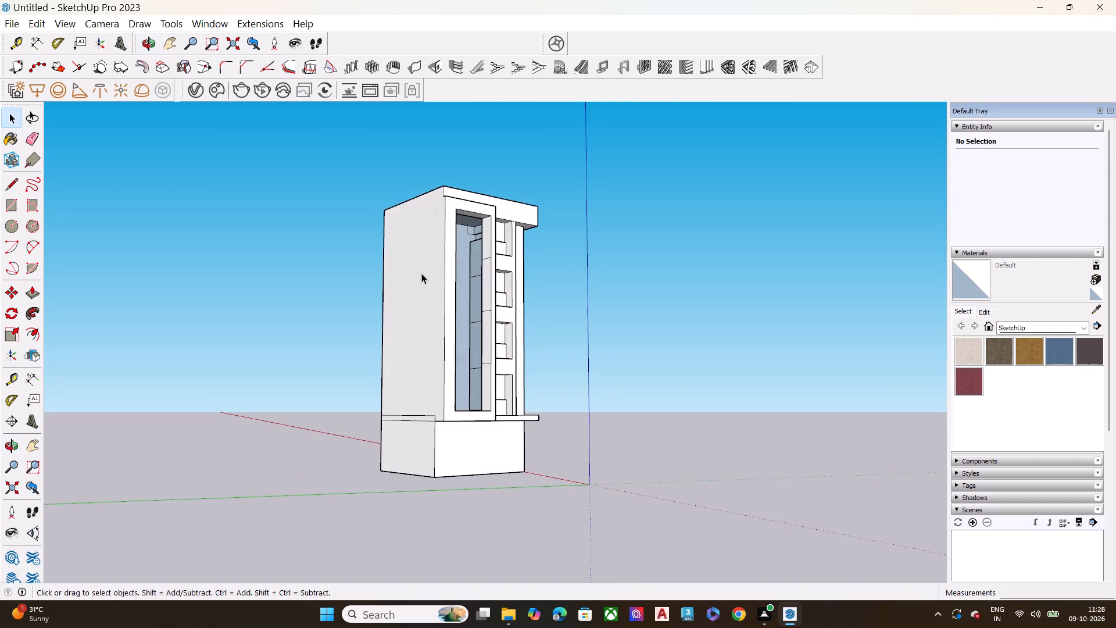
scroll(468, 277, up, 8)
middle_drag(499, 270, 310, 366)
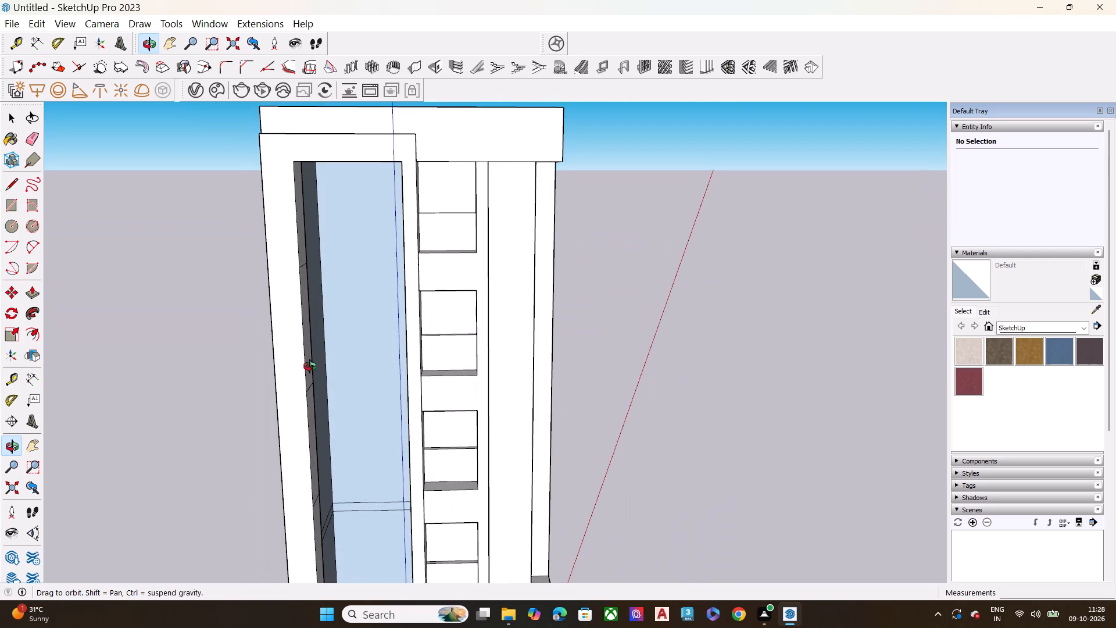
middle_drag(310, 366, 422, 369)
middle_drag(473, 374, 493, 379)
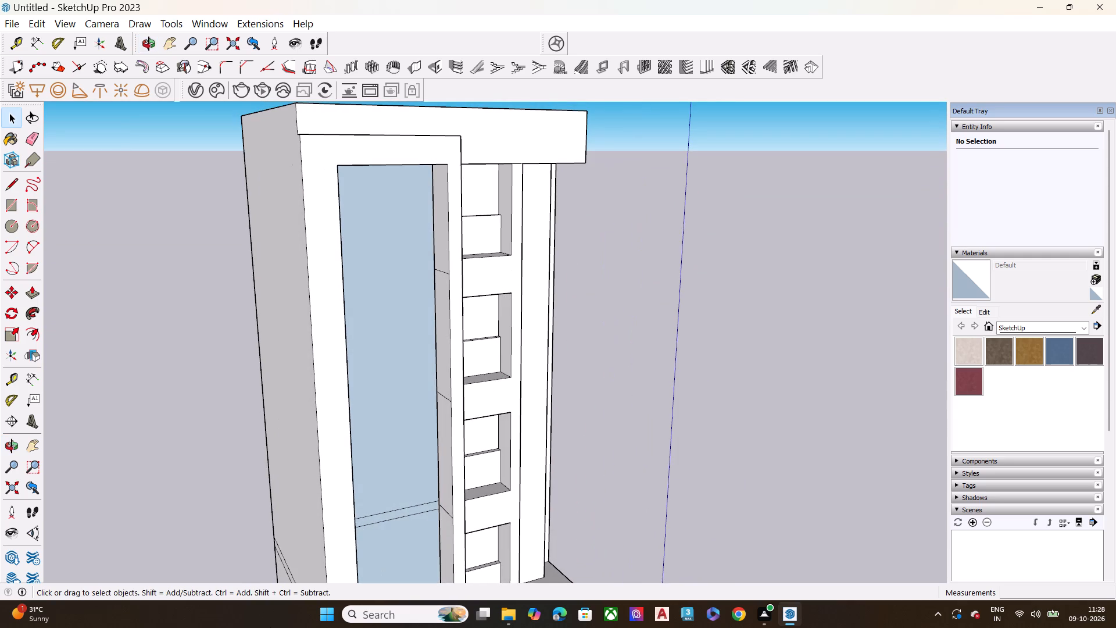
scroll(435, 454, down, 3)
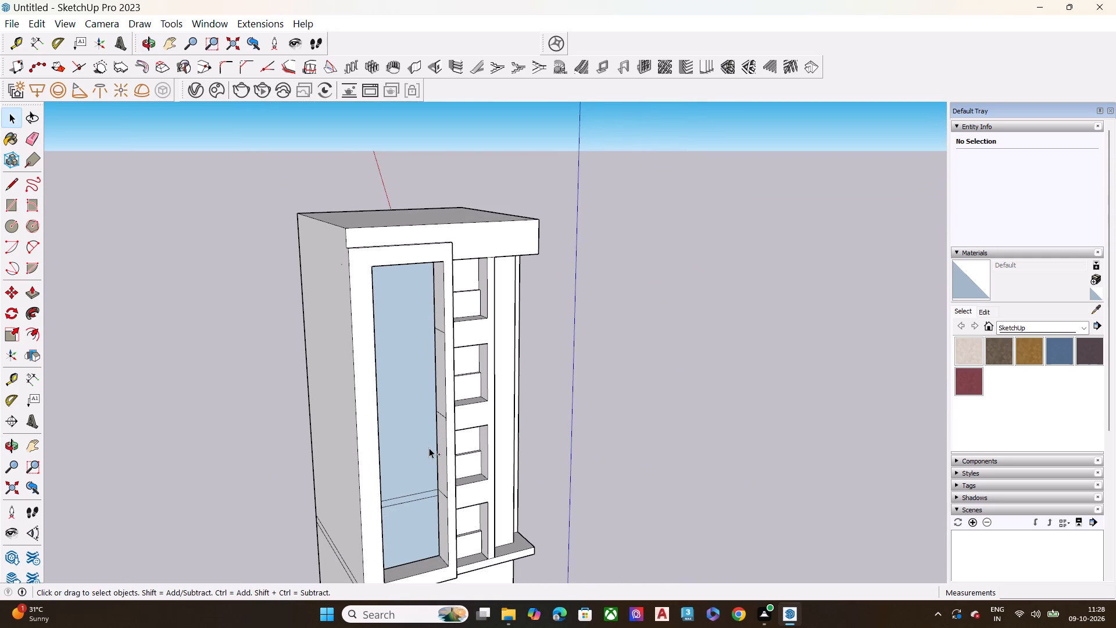
Undo the deletions of the edges outlining the narrow strip beside the front corner on the plain side wall.
key(ctrl+z)
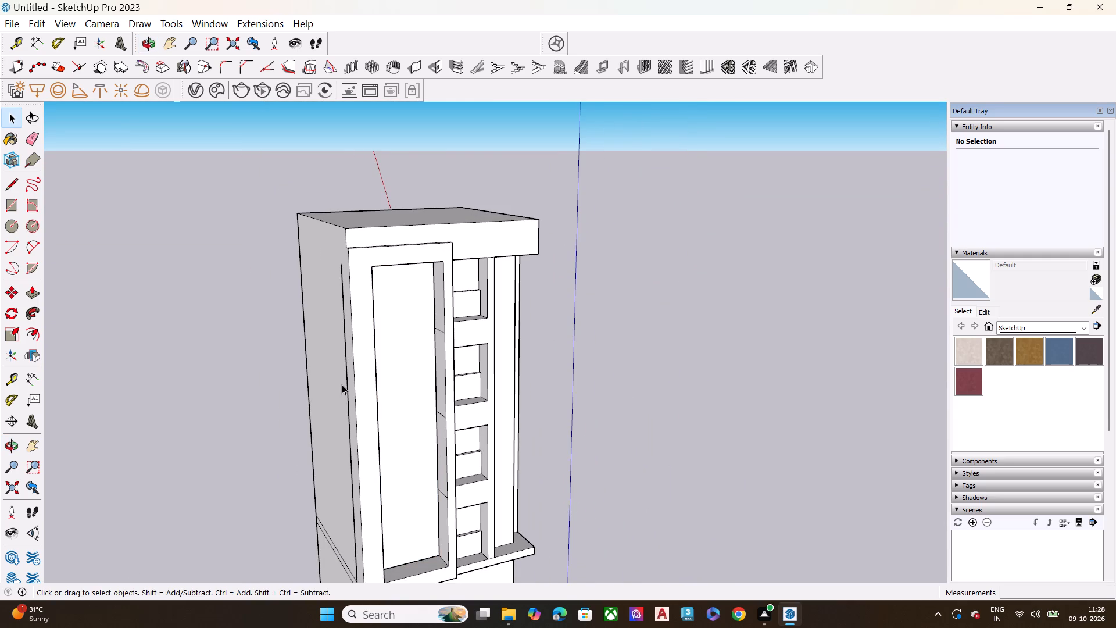
click(347, 384)
key(Delete)
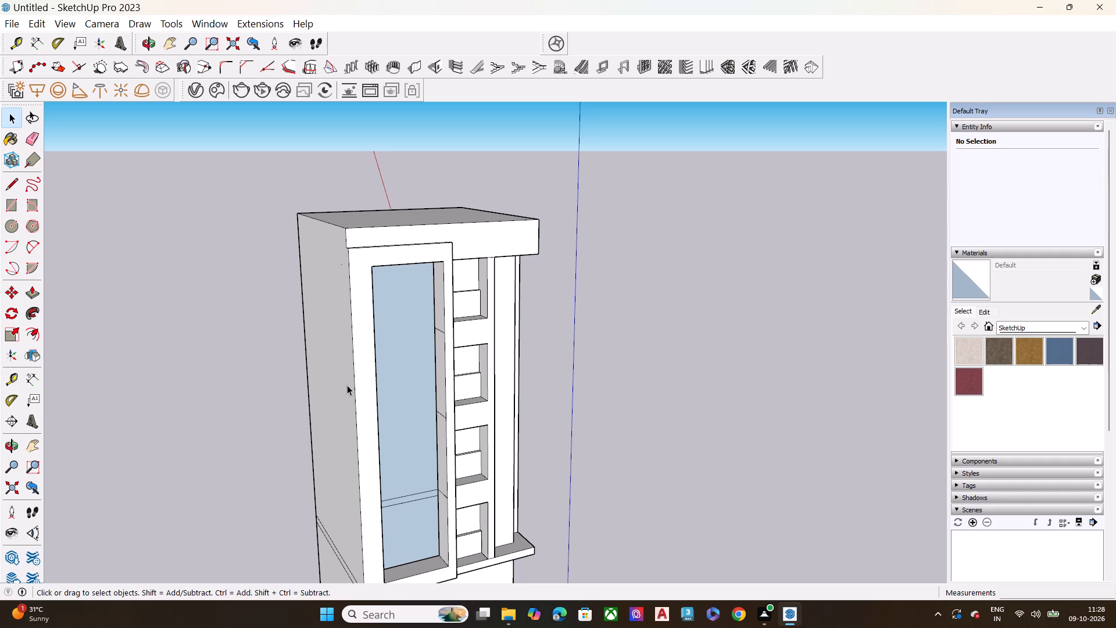
key(ctrl+z)
middle_drag(325, 402, 455, 399)
scroll(433, 388, up, 4)
key(ctrl+z)
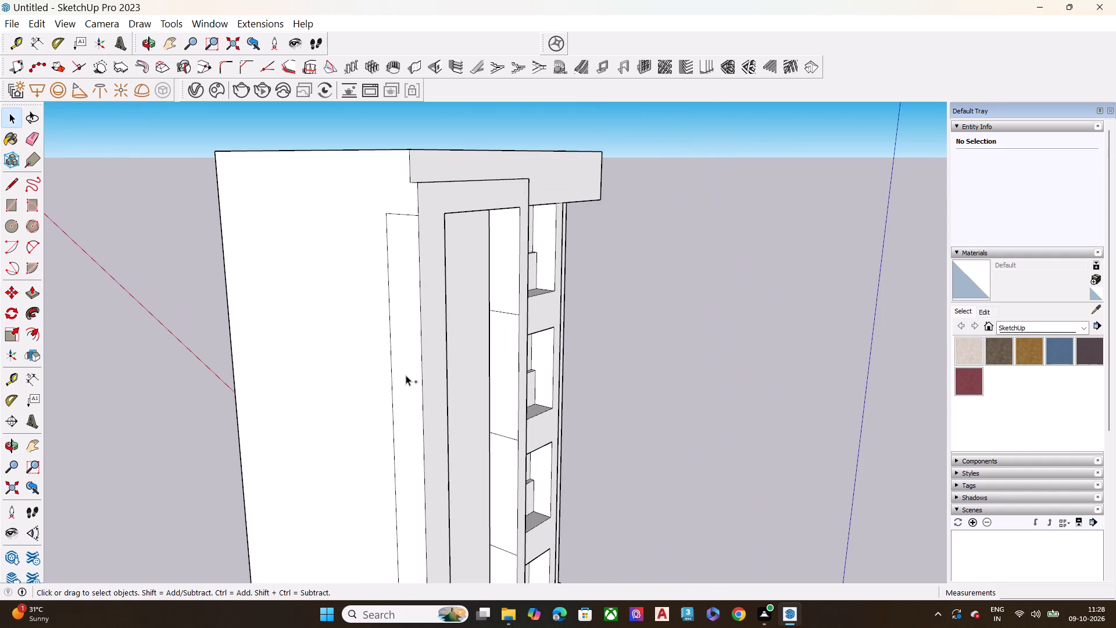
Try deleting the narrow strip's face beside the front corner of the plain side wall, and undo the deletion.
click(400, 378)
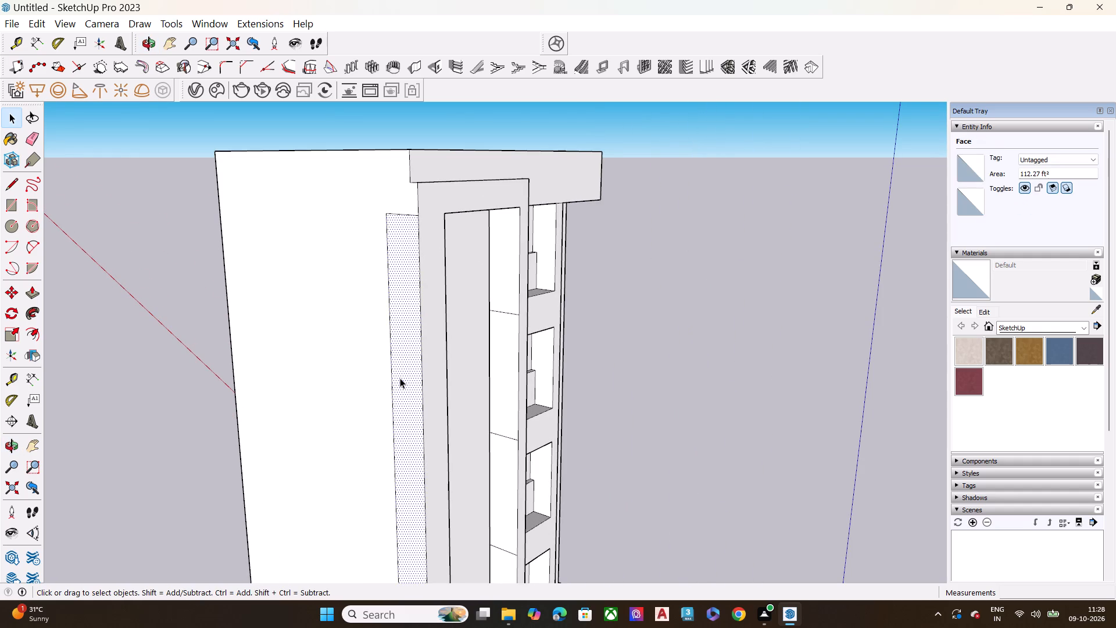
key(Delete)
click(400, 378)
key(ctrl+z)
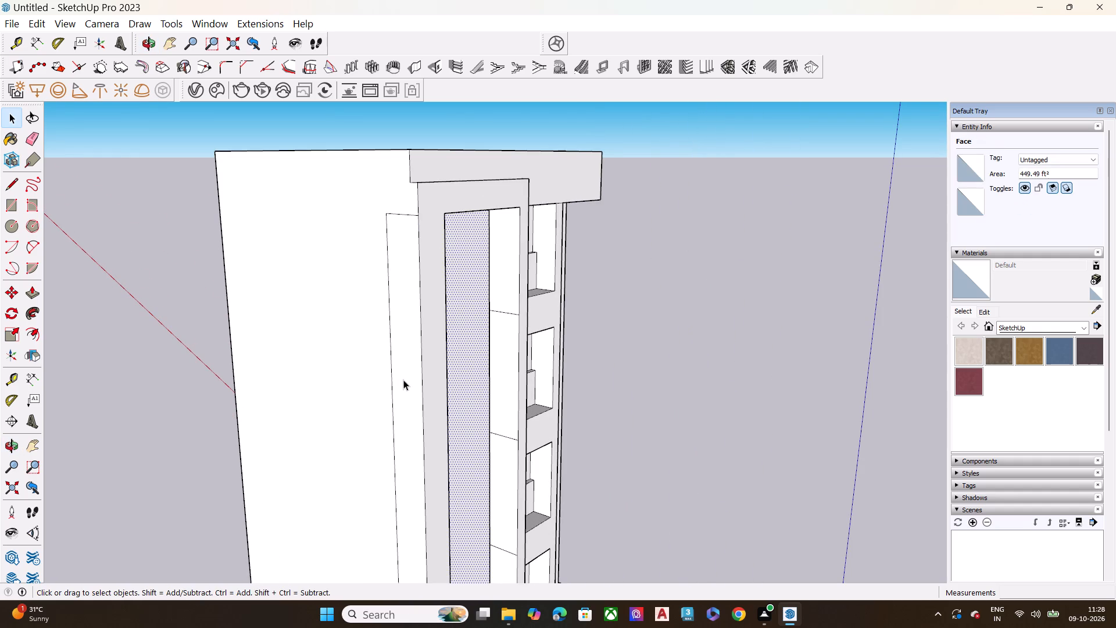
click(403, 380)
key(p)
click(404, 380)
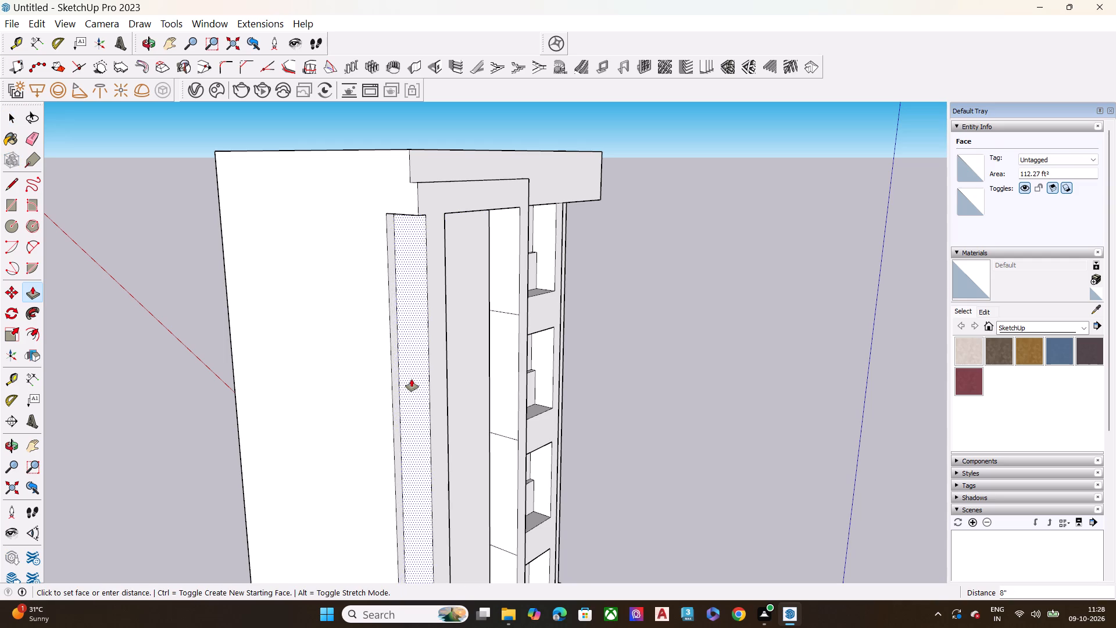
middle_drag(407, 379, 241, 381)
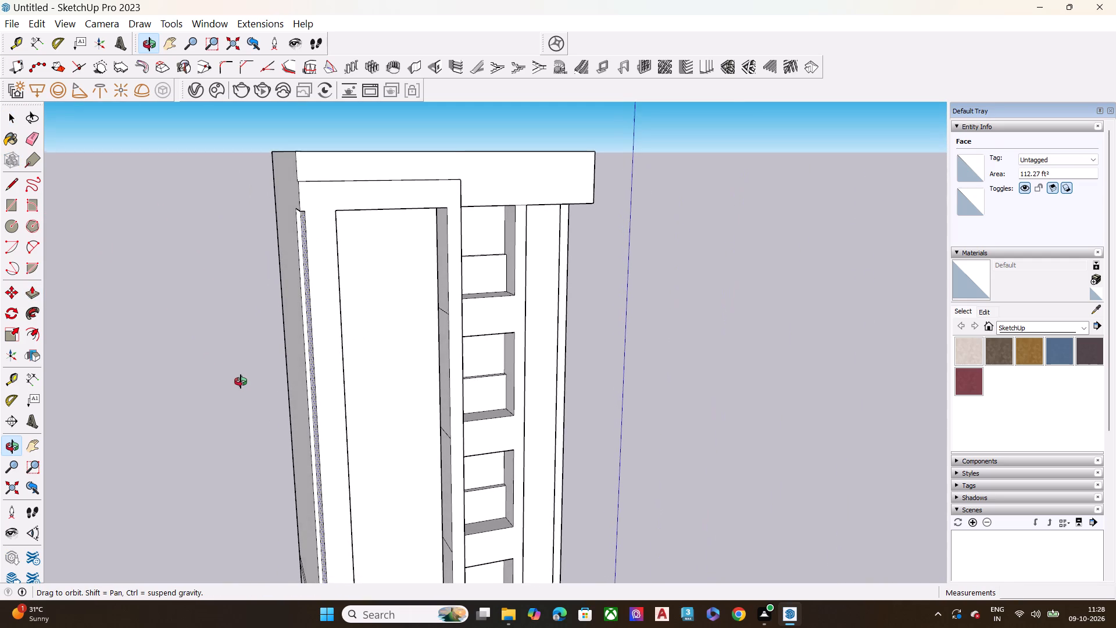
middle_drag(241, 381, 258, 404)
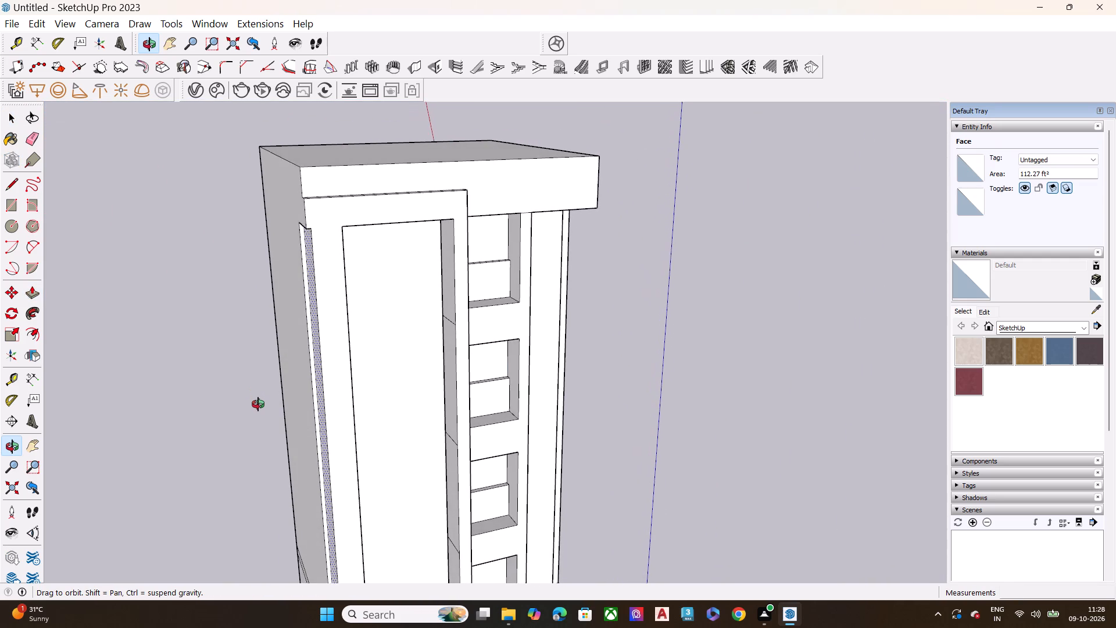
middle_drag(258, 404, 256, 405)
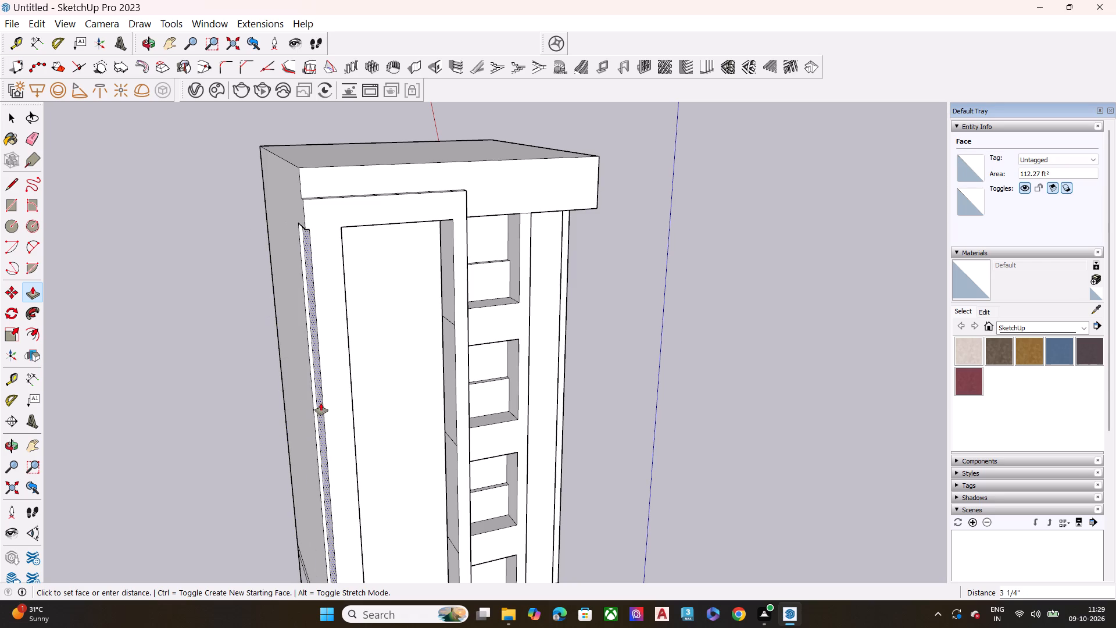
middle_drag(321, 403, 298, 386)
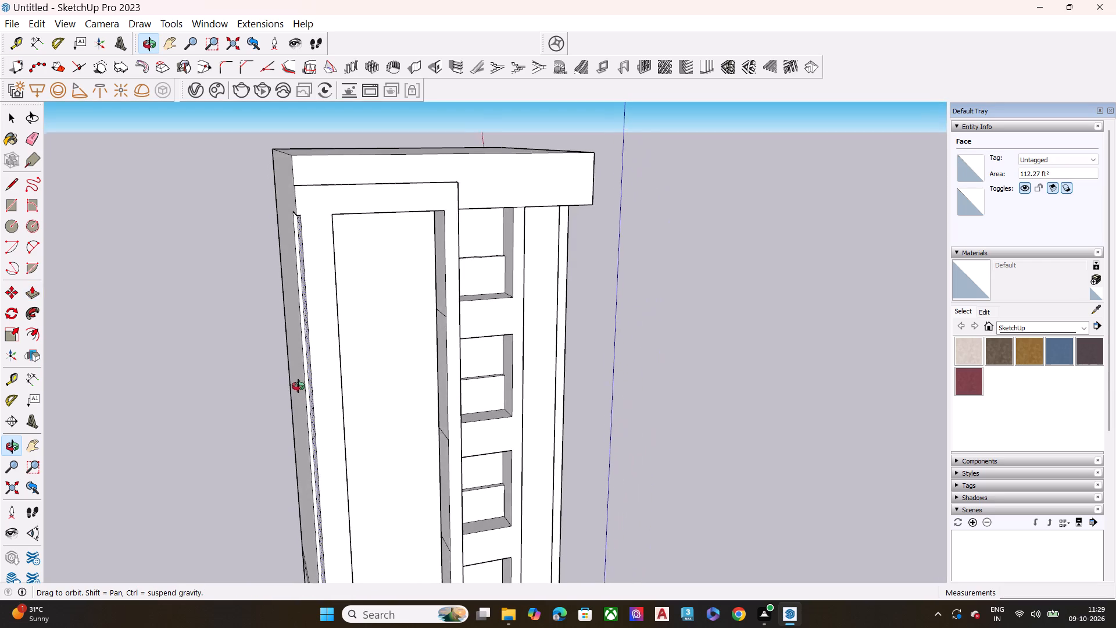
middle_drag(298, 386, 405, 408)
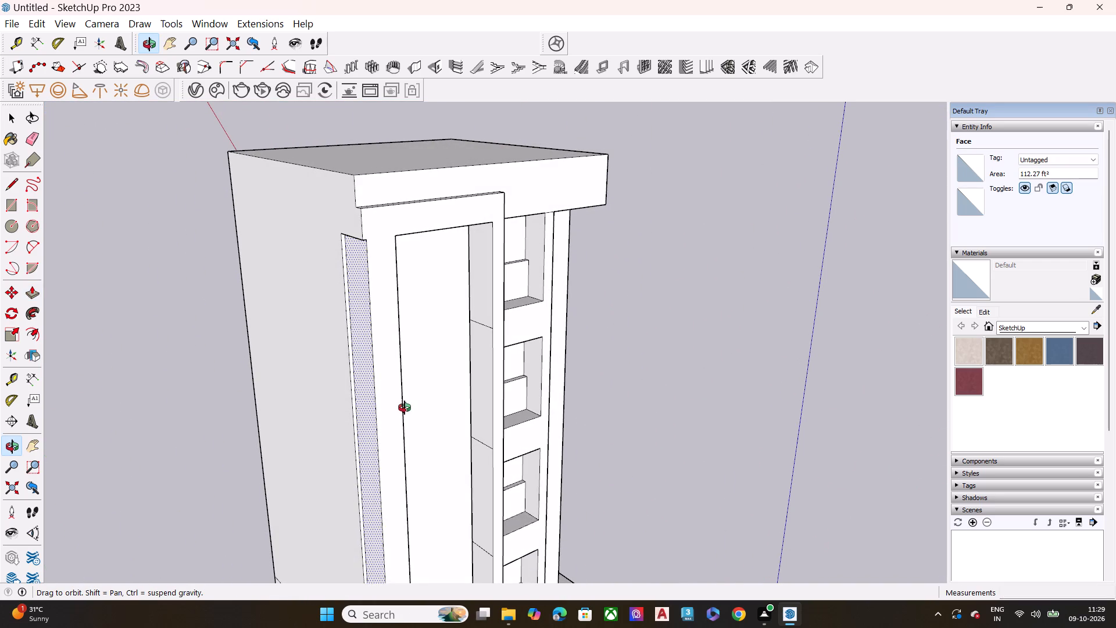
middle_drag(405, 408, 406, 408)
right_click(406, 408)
Undo the deletion of the short vertical edge above the narrow strip on the plain side wall.
key(ctrl+z)
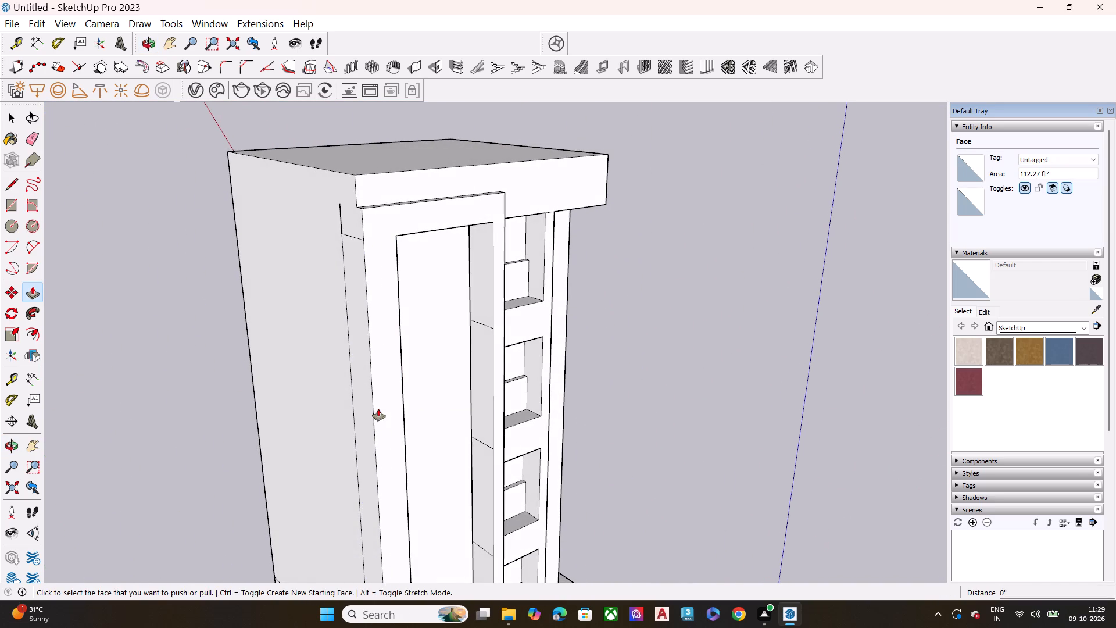
Recess the narrow strip's face into the plain side wall with Push/Pull.
click(364, 361)
click(369, 357)
key(space)
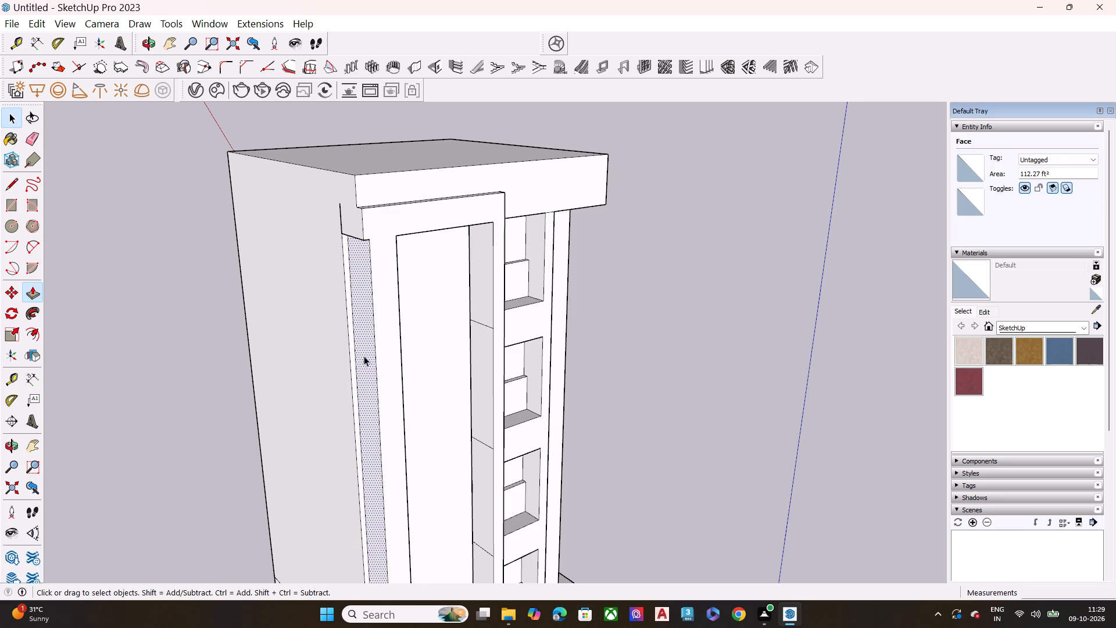
Draw a line from the lower front corner of the roof band across the side wall, past the short vertical edge above the strip.
click(354, 225)
scroll(328, 206, up, 6)
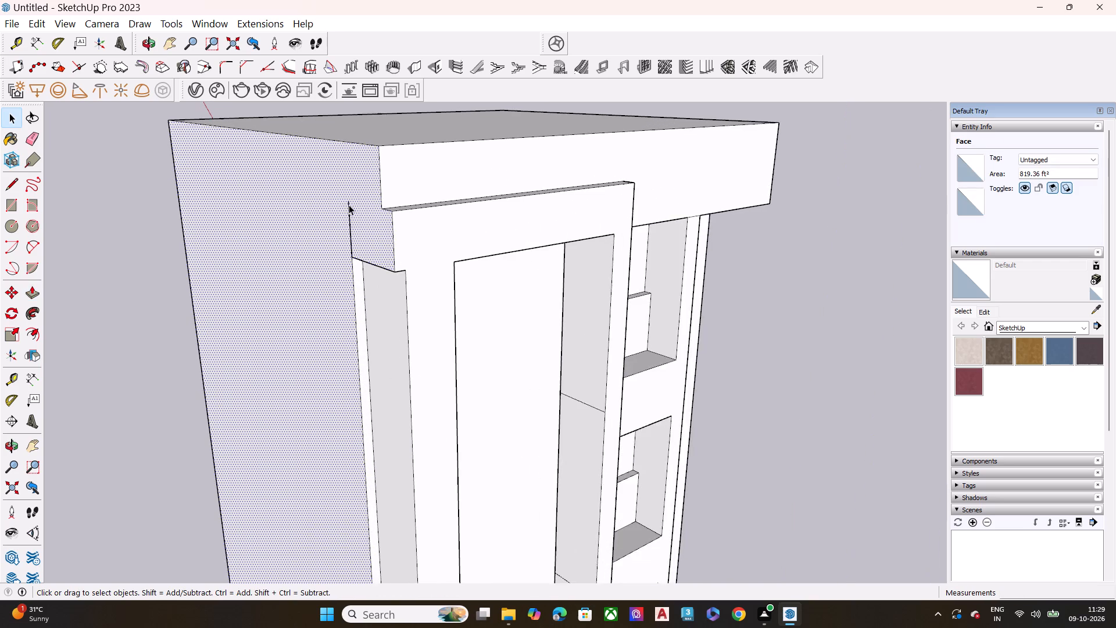
scroll(378, 222, up, 1)
middle_drag(378, 222, 514, 238)
scroll(514, 238, up, 4)
key(space)
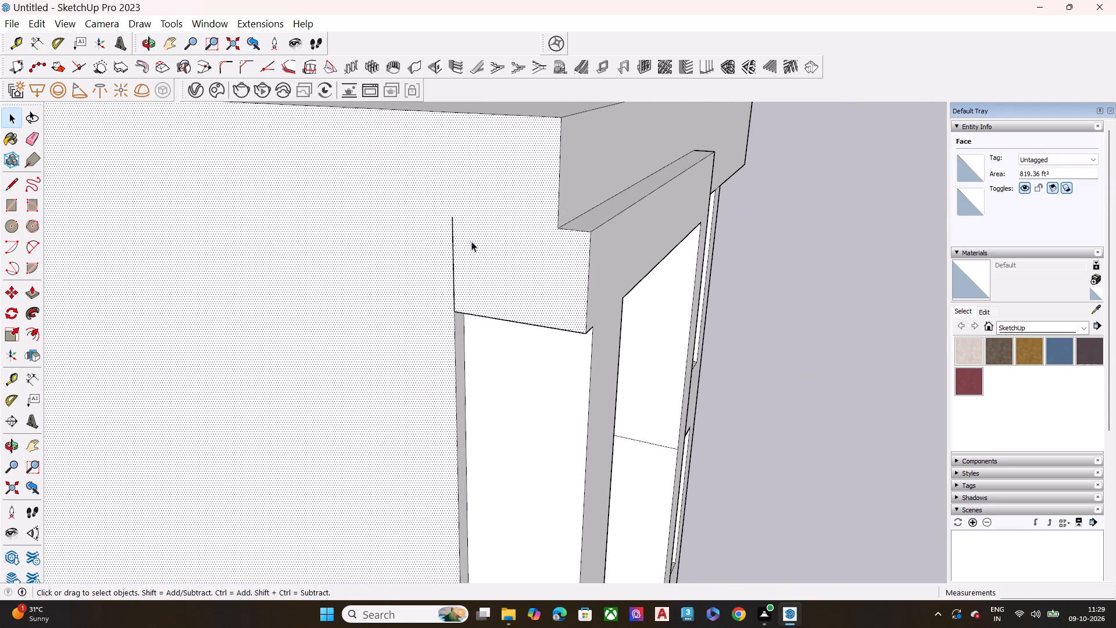
key(l)
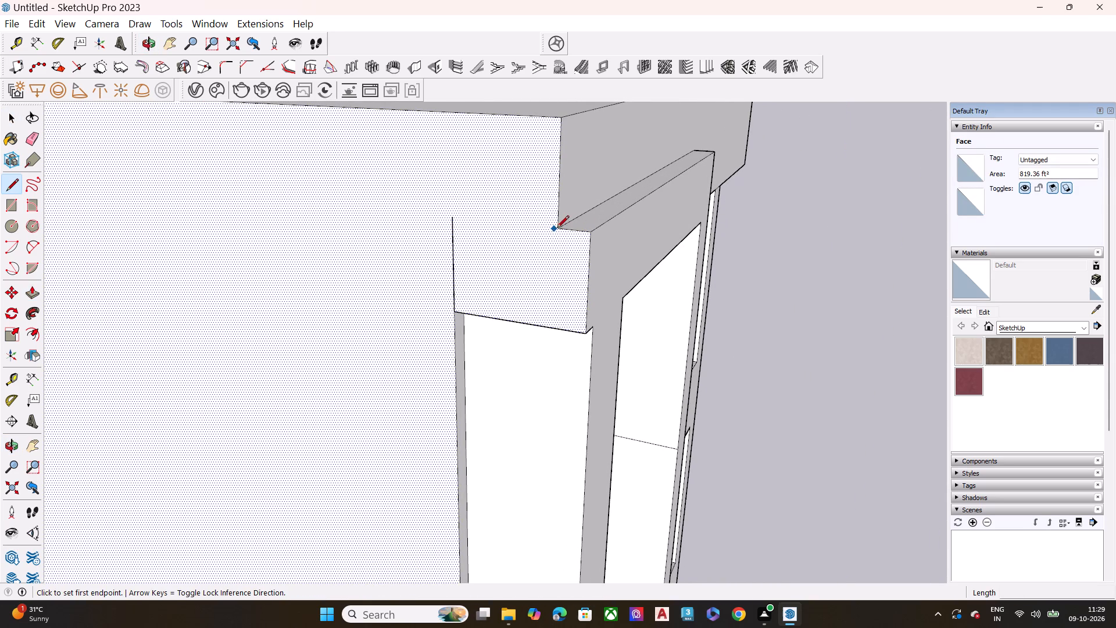
click(559, 229)
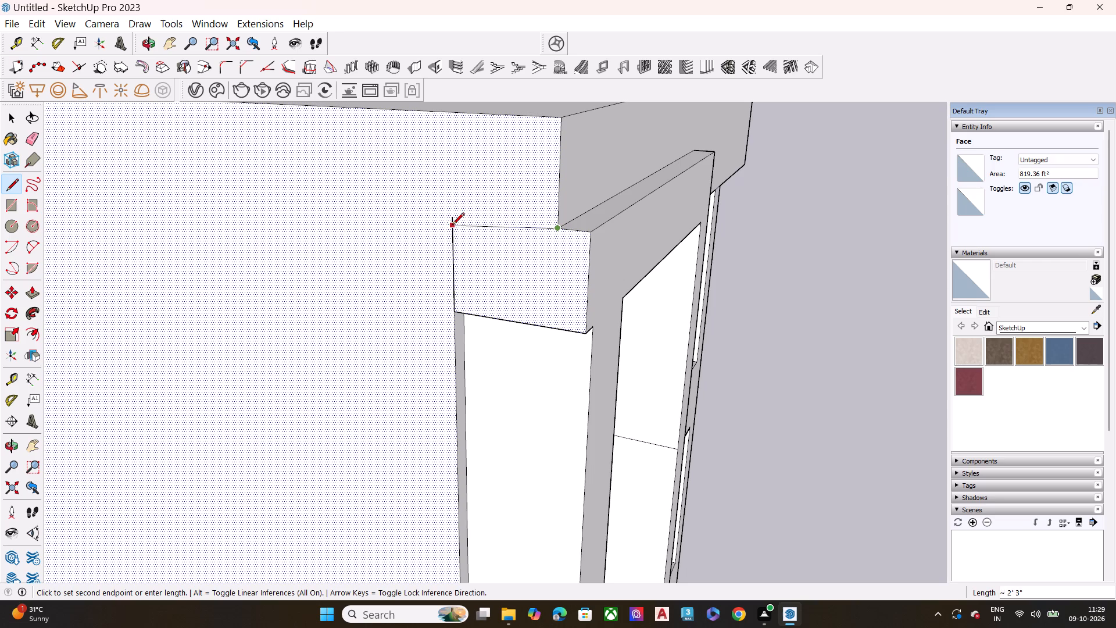
scroll(452, 226, up, 1)
middle_drag(452, 226, 567, 238)
click(522, 231)
key(space)
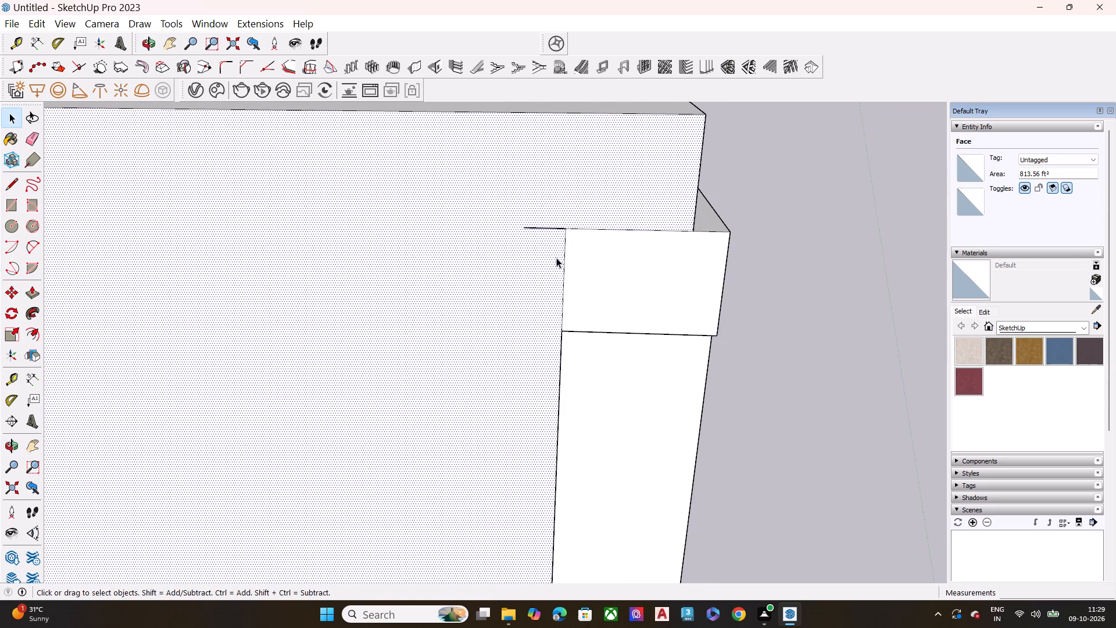
Delete the stub of the new line that overshoots the short vertical edge on the side wall.
middle_drag(555, 258, 507, 249)
click(792, 284)
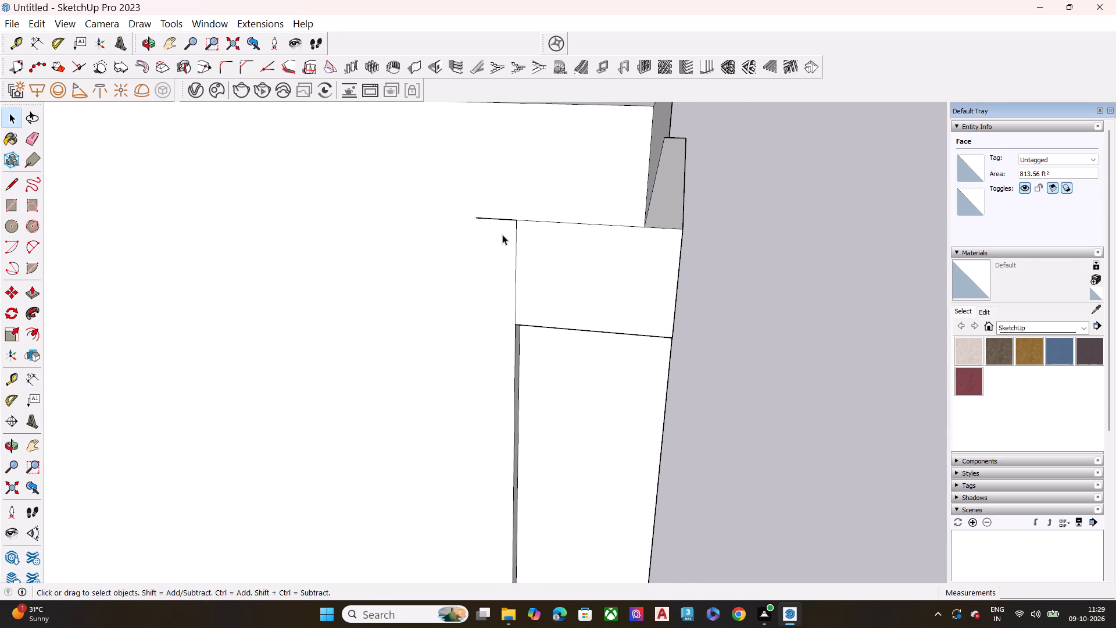
click(506, 219)
key(Delete)
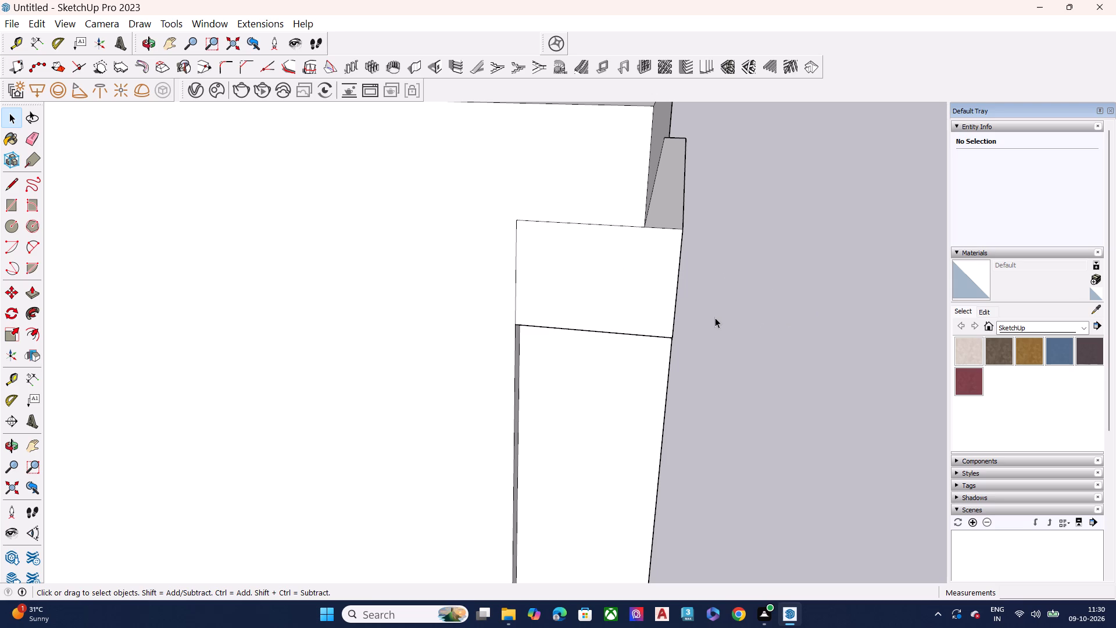
Push the small corner face above the strip inward about 3 1/2 inches, flush with the recessed strip.
scroll(602, 287, down, 7)
middle_drag(562, 348, 361, 306)
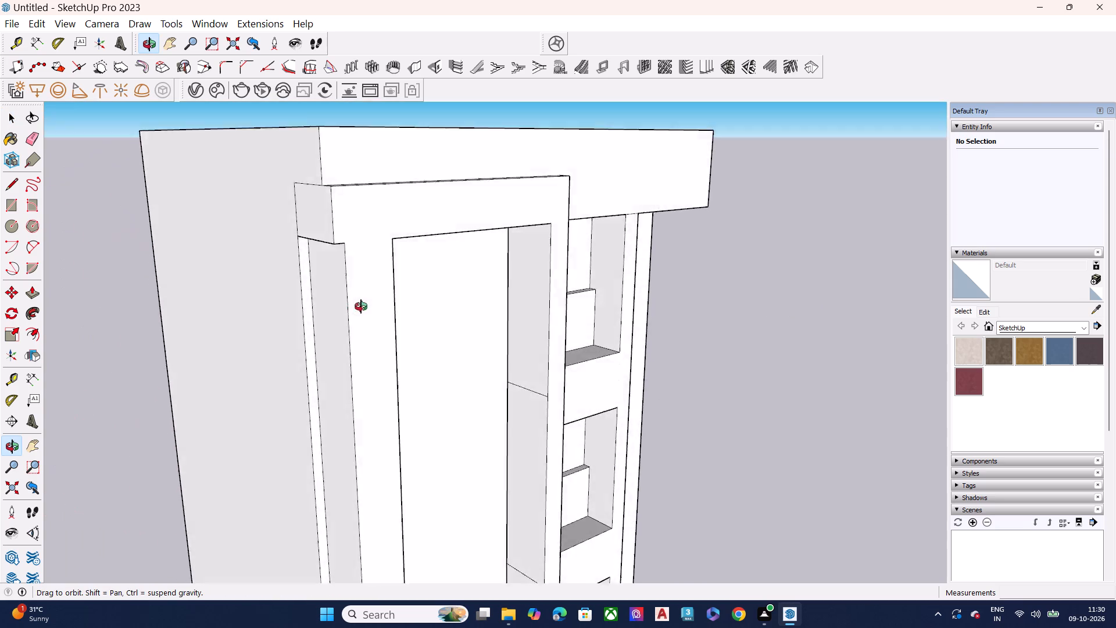
middle_drag(361, 306, 382, 267)
scroll(356, 189, up, 7)
click(338, 167)
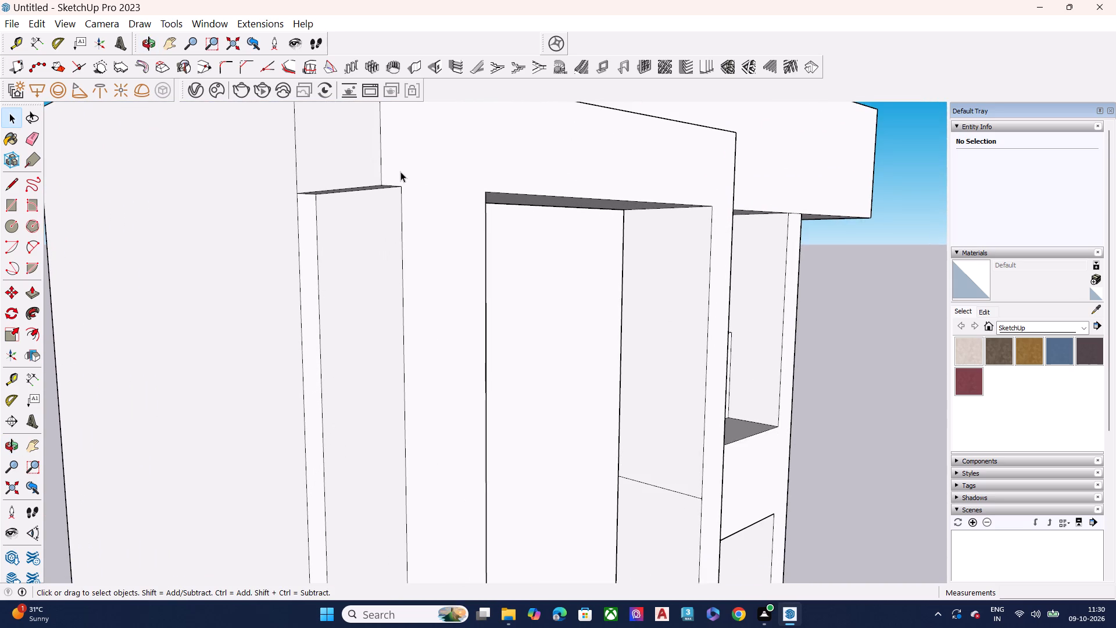
middle_drag(406, 173, 453, 296)
key(p)
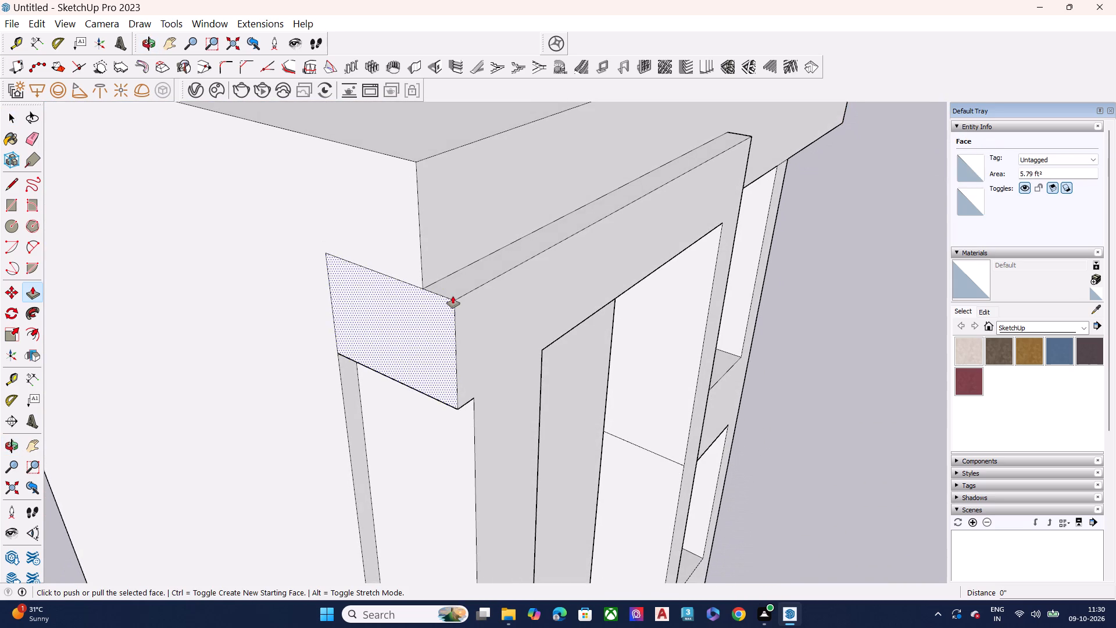
click(430, 345)
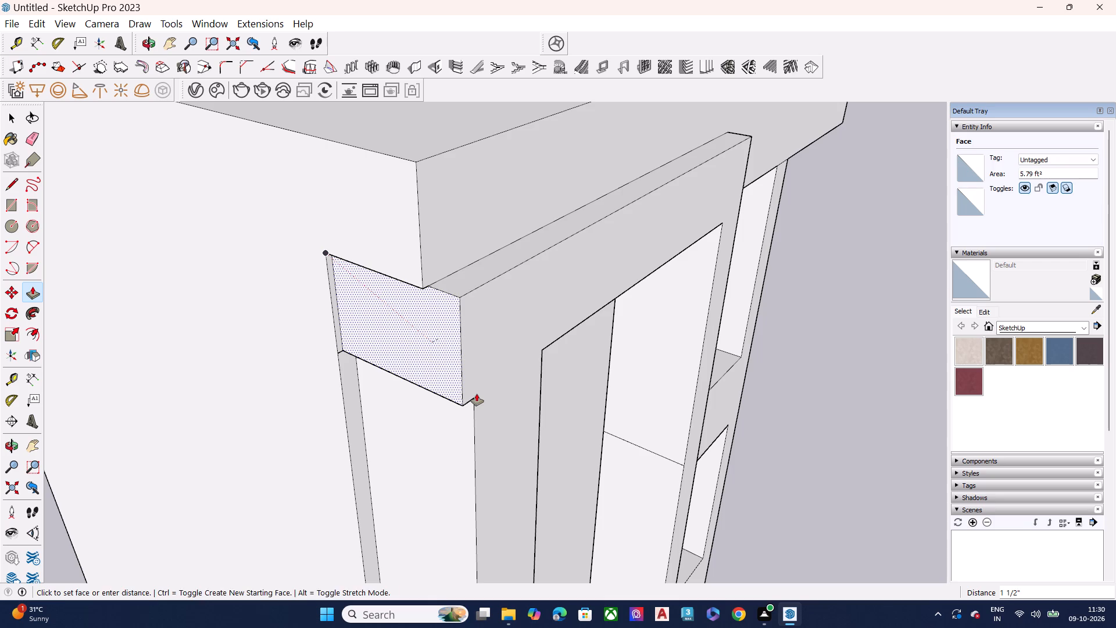
click(477, 394)
scroll(450, 397, up, 1)
middle_drag(373, 364, 335, 335)
click(403, 308)
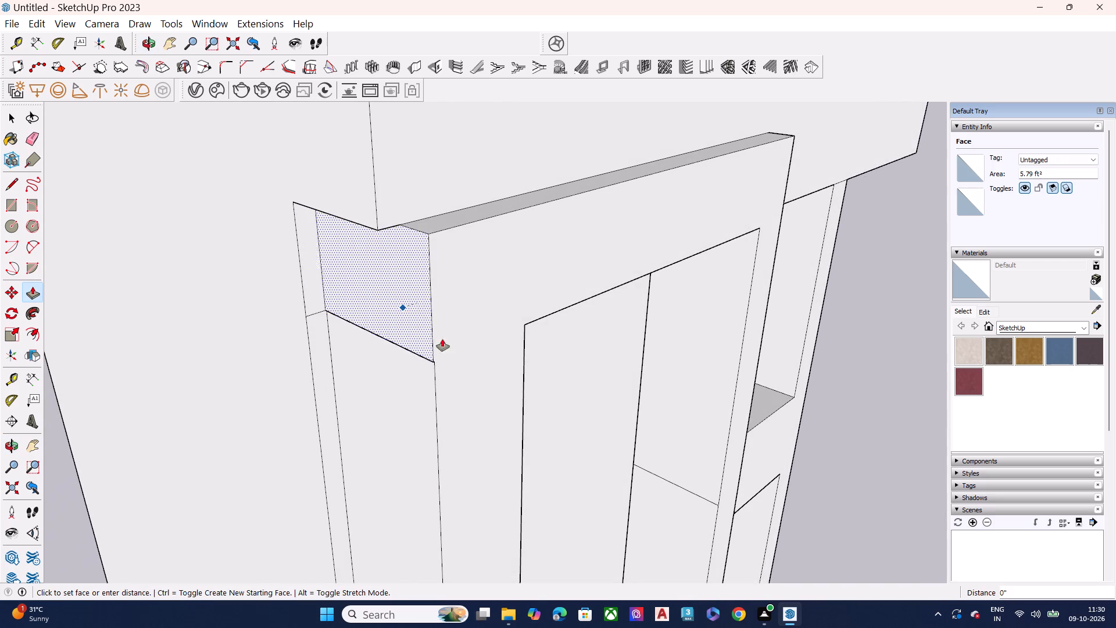
click(433, 363)
scroll(370, 345, up, 5)
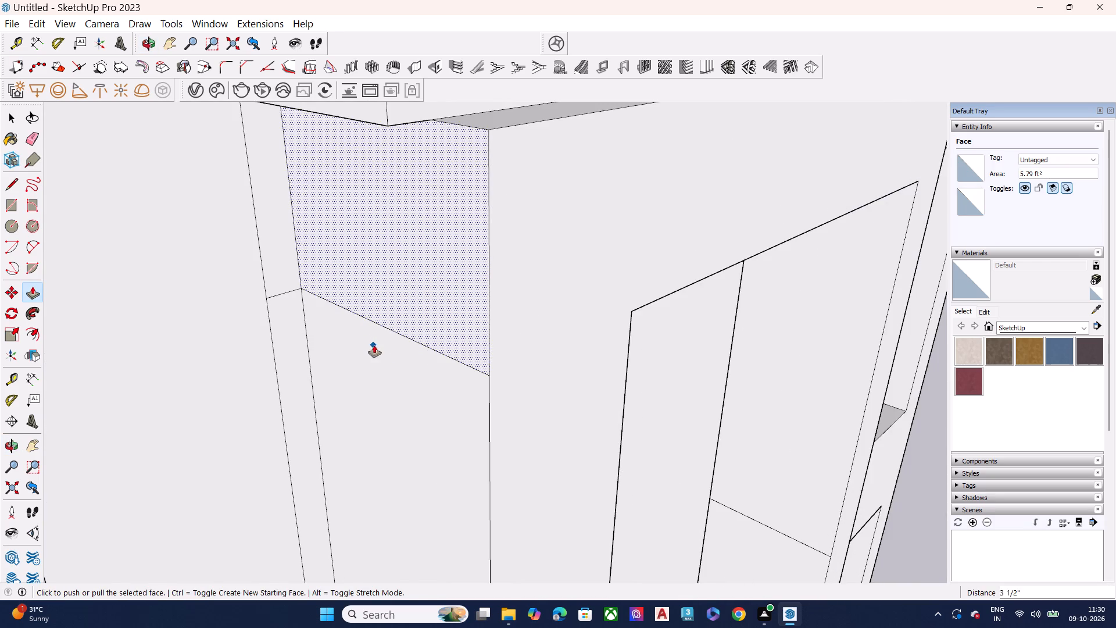
scroll(392, 348, down, 4)
key(space)
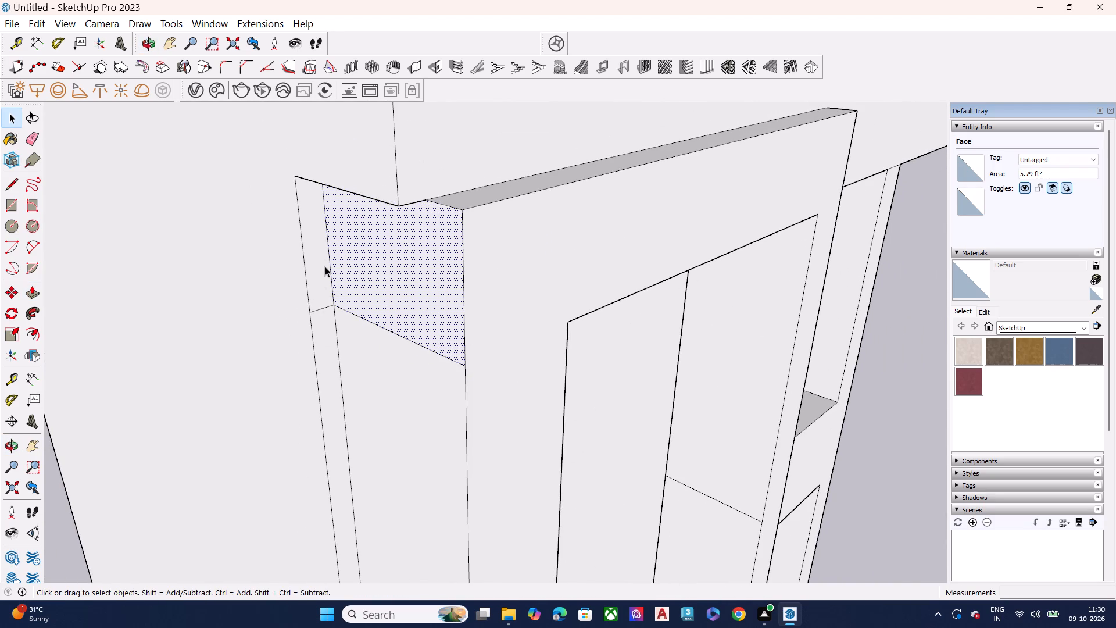
Delete the short seam edge across the recess's narrow inner side, where the corner patch meets the strip.
click(321, 309)
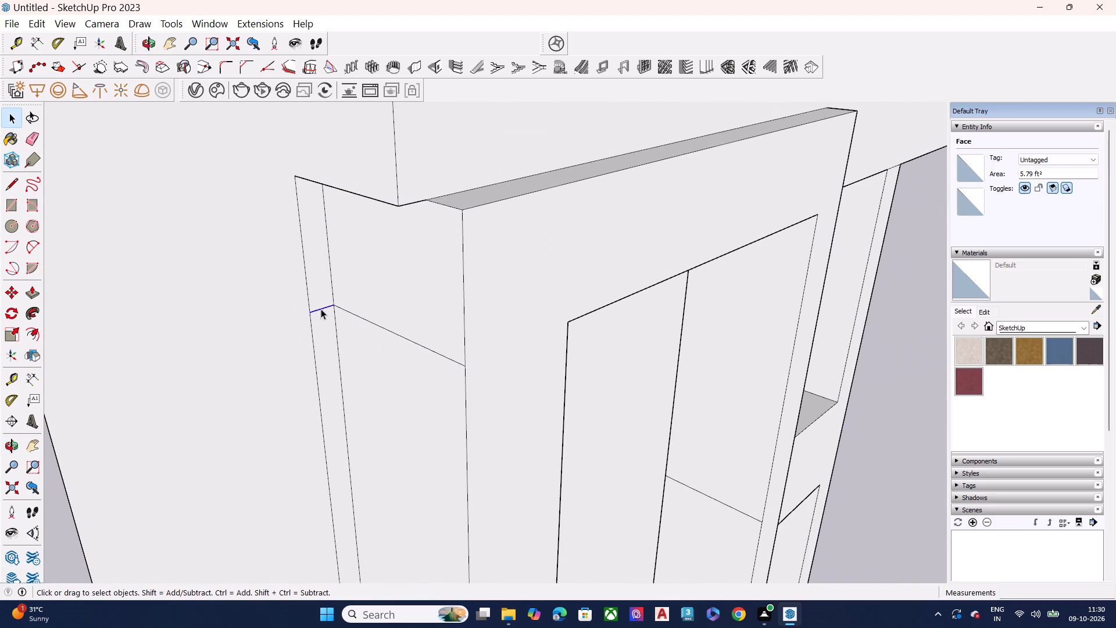
key(Delete)
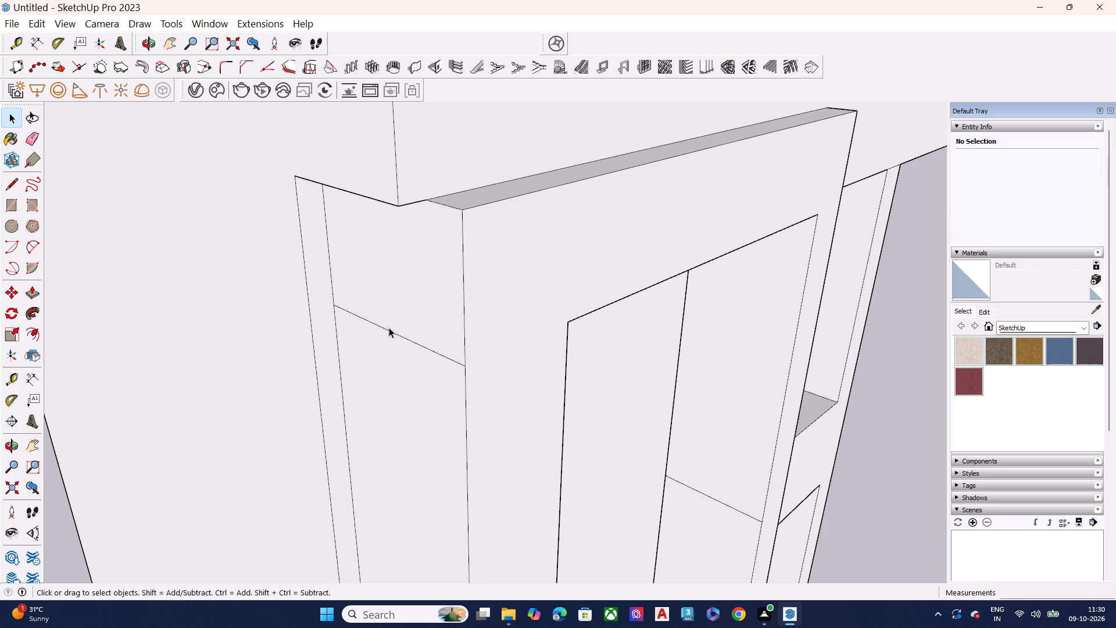
Delete the leftover slanted edge crossing the side face between the recessed strip and the front corner, below the roof band.
click(389, 332)
key(Delete)
Inspect the cleaned side-wall corner and the window bays and framed panels just below the roof band.
scroll(317, 102, down, 5)
scroll(323, 103, up, 1)
scroll(328, 106, down, 3)
middle_drag(410, 234, 546, 261)
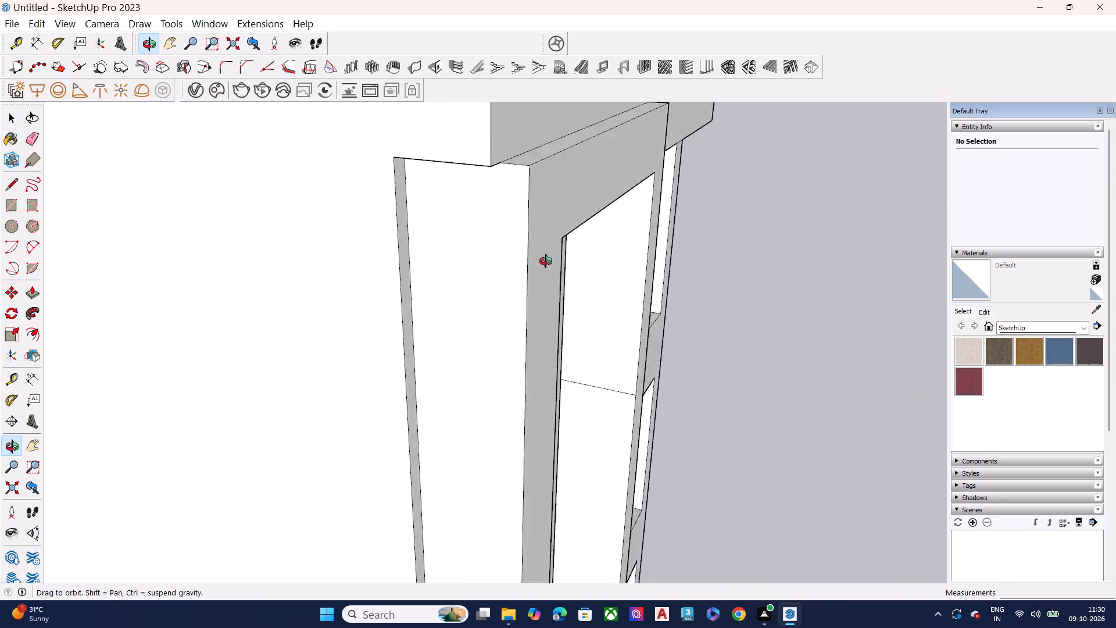
middle_drag(546, 261, 232, 319)
scroll(343, 153, down, 6)
middle_drag(409, 220, 263, 184)
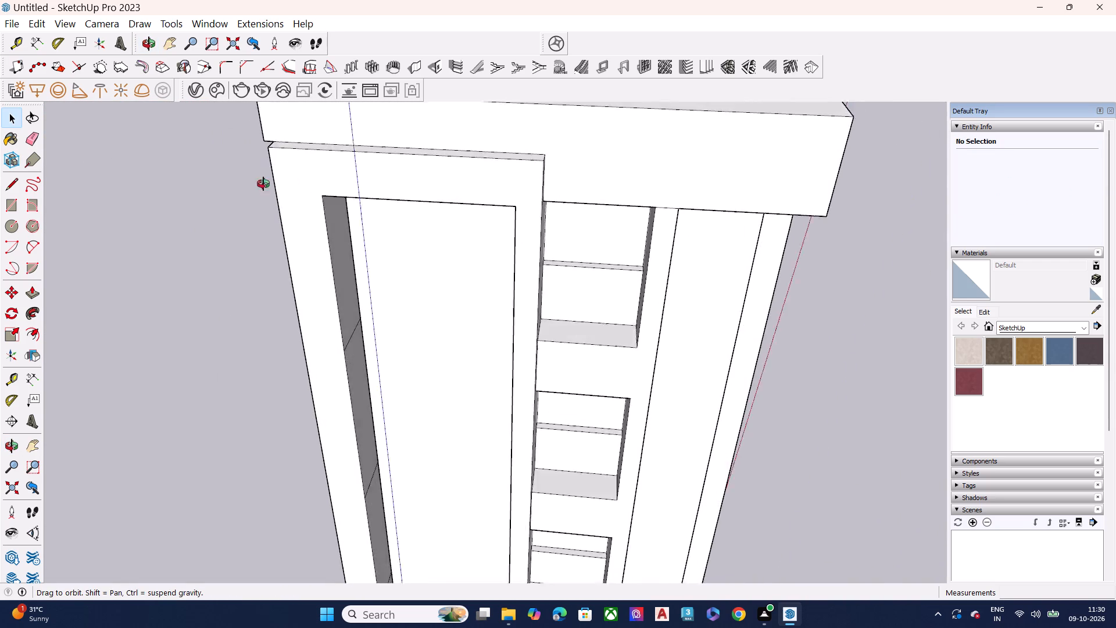
middle_drag(263, 184, 149, 169)
middle_drag(513, 247, 462, 173)
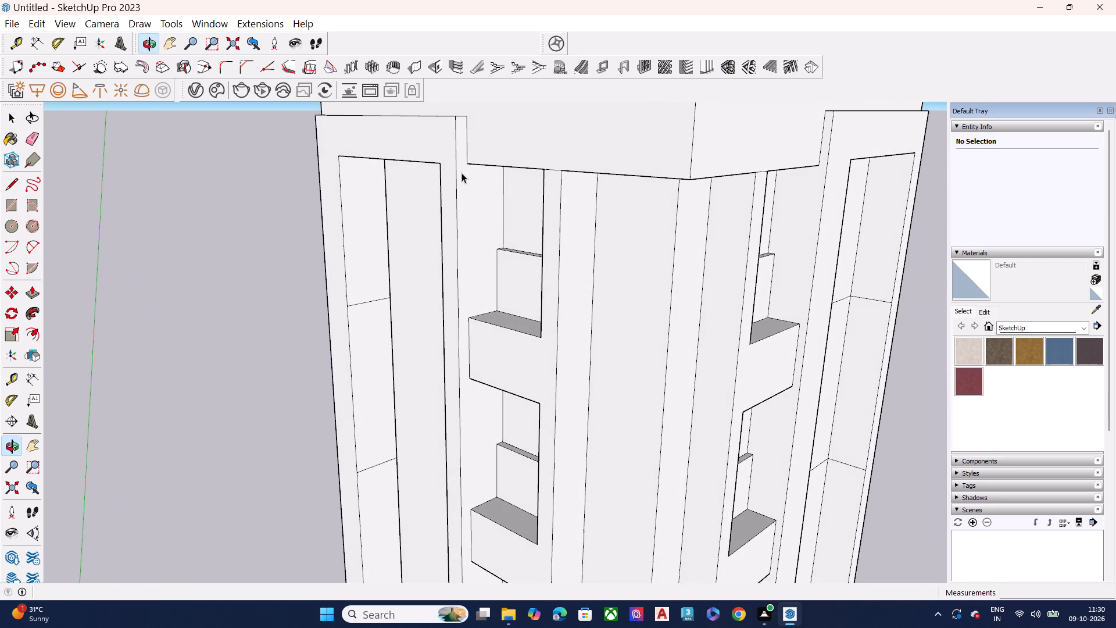
scroll(422, 208, up, 2)
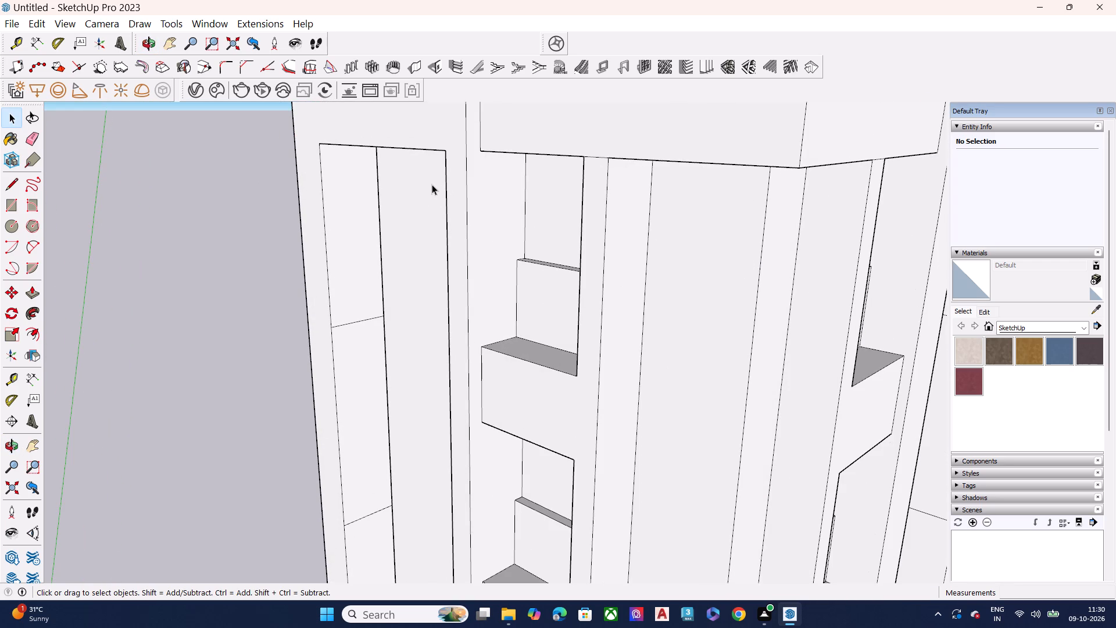
scroll(355, 143, up, 1)
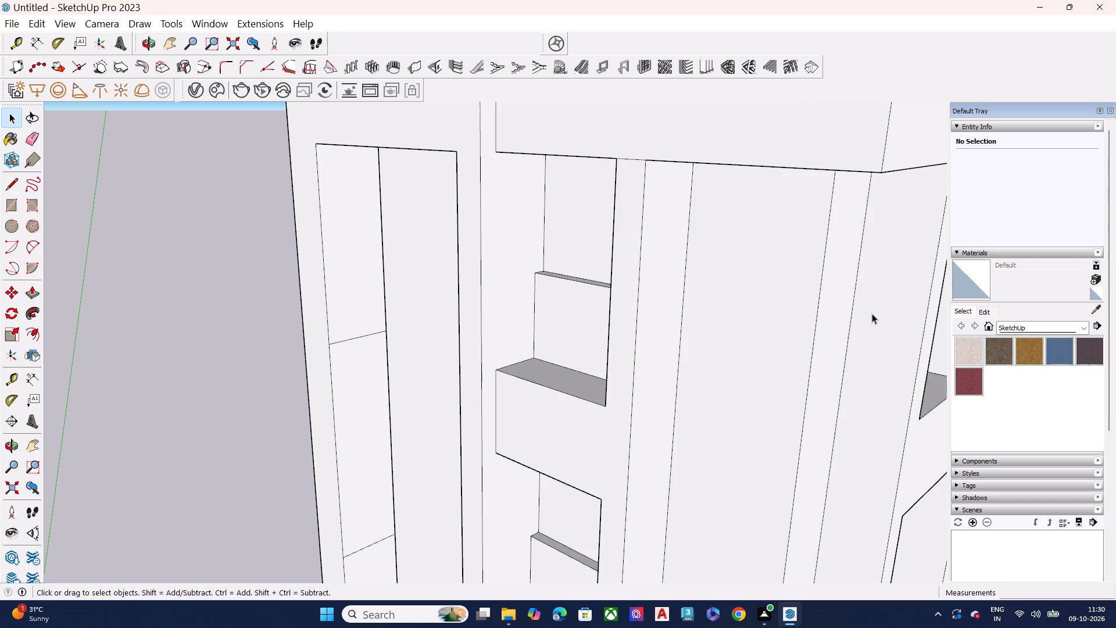
scroll(908, 388, up, 1)
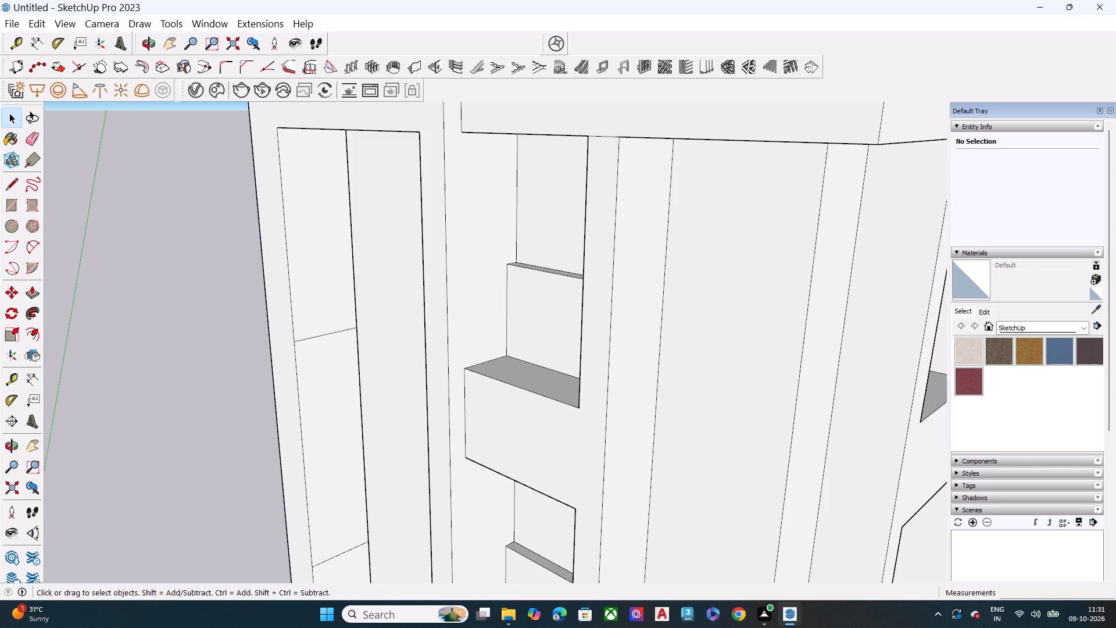
Examine the tower's recessed side strip, both facades and the ledge above the base for leftover edges.
scroll(681, 394, down, 9)
middle_drag(364, 474, 788, 463)
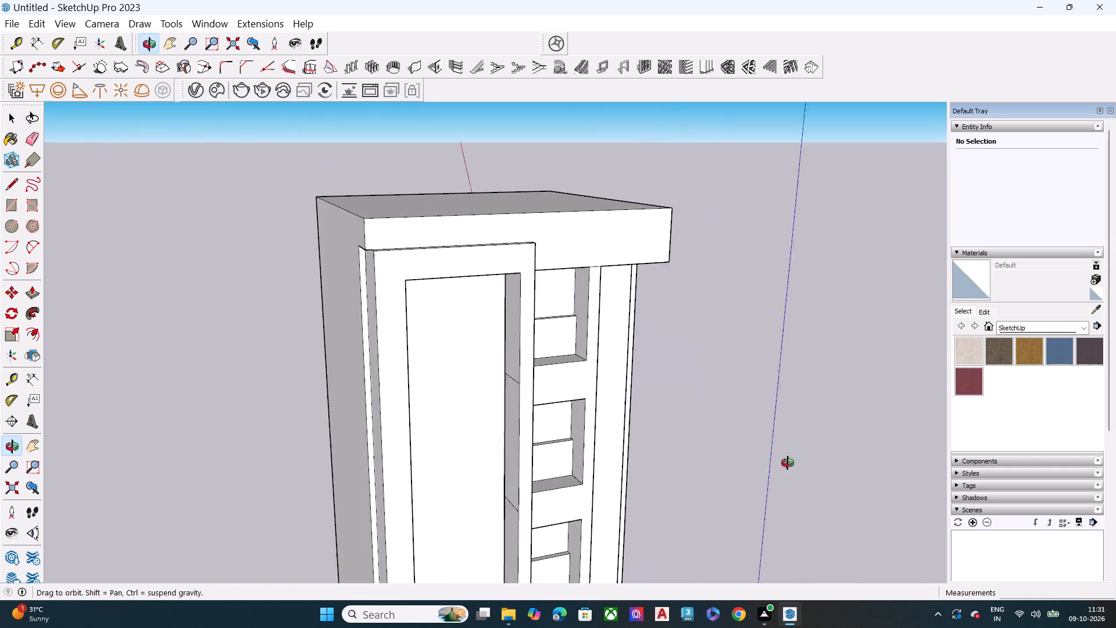
middle_drag(788, 463, 1011, 462)
middle_drag(442, 392, 169, 417)
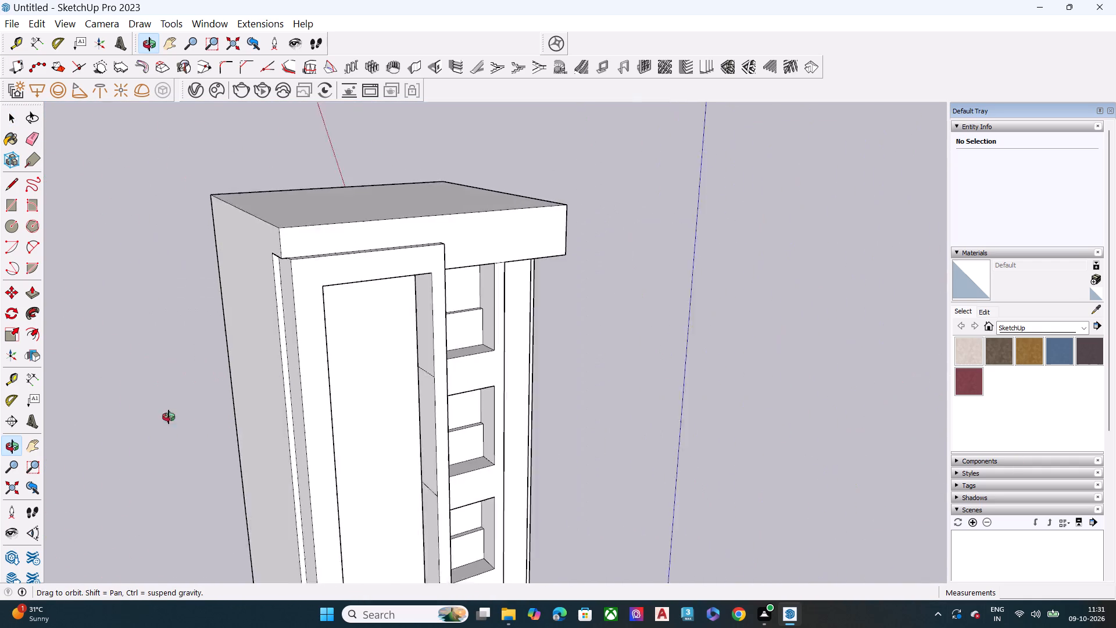
middle_drag(169, 417, 167, 417)
middle_drag(642, 408, 306, 355)
middle_drag(457, 352, 452, 322)
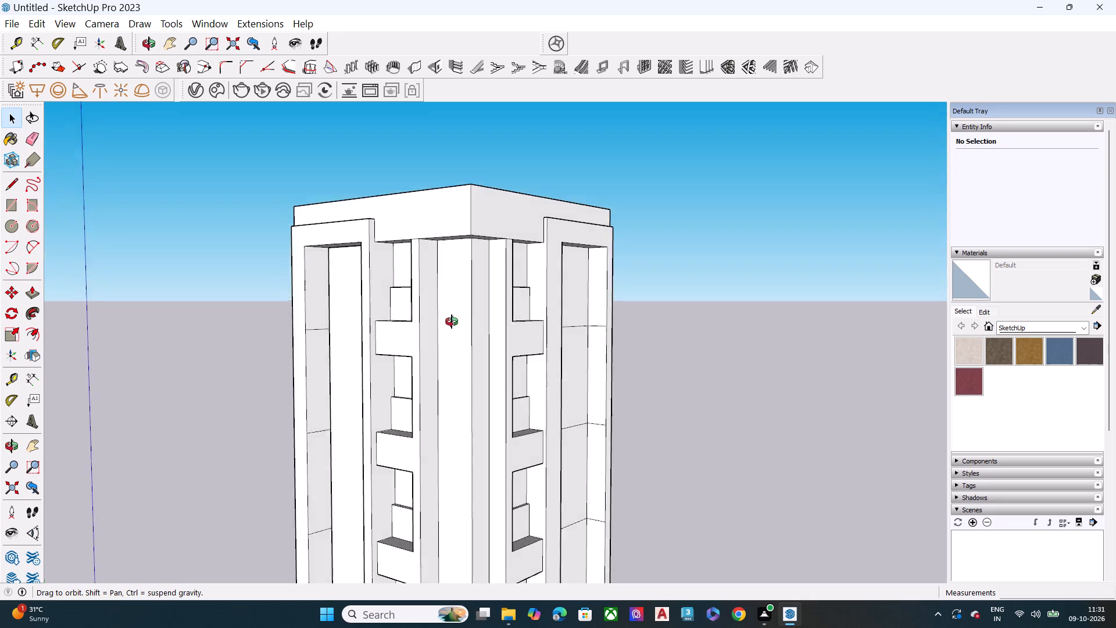
middle_drag(452, 322, 358, 299)
scroll(489, 305, down, 5)
middle_drag(365, 322, 962, 391)
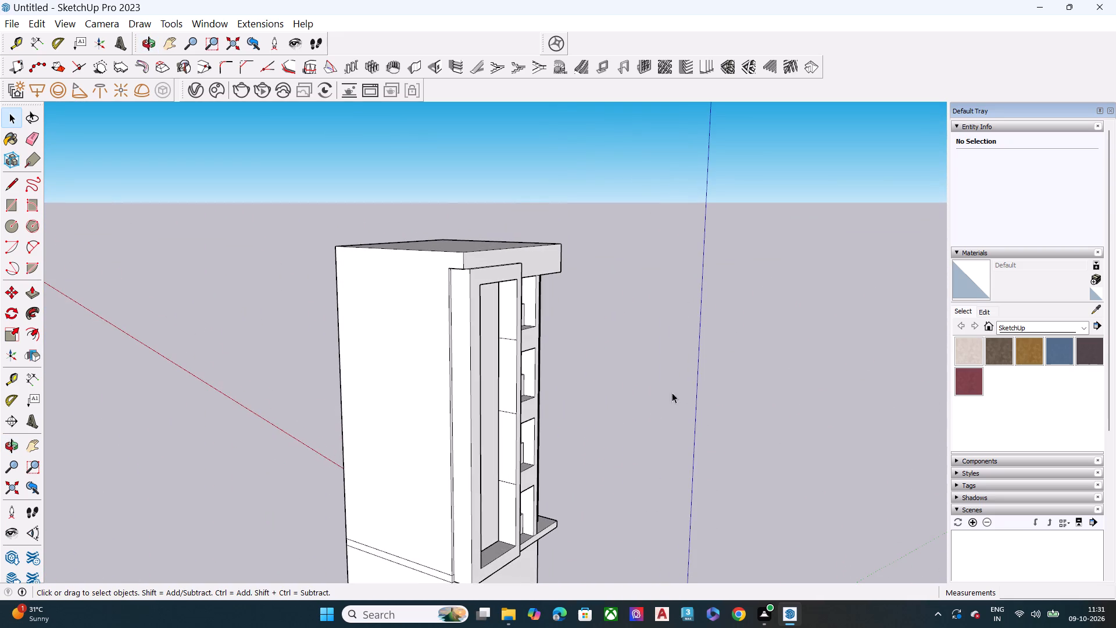
scroll(406, 427, up, 5)
scroll(467, 455, down, 6)
middle_drag(485, 594, 456, 499)
middle_drag(527, 497, 439, 468)
scroll(443, 425, up, 1)
scroll(459, 387, down, 5)
scroll(456, 496, up, 8)
scroll(579, 502, up, 1)
middle_drag(579, 502, 538, 504)
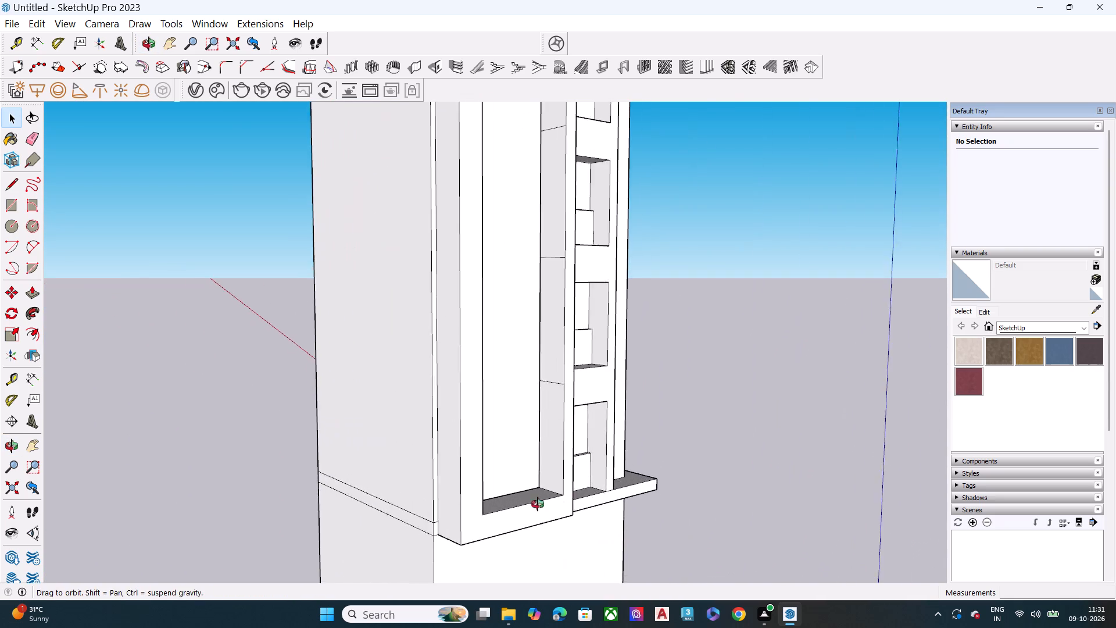
middle_drag(538, 504, 375, 505)
middle_drag(673, 459, 421, 471)
middle_drag(639, 452, 354, 527)
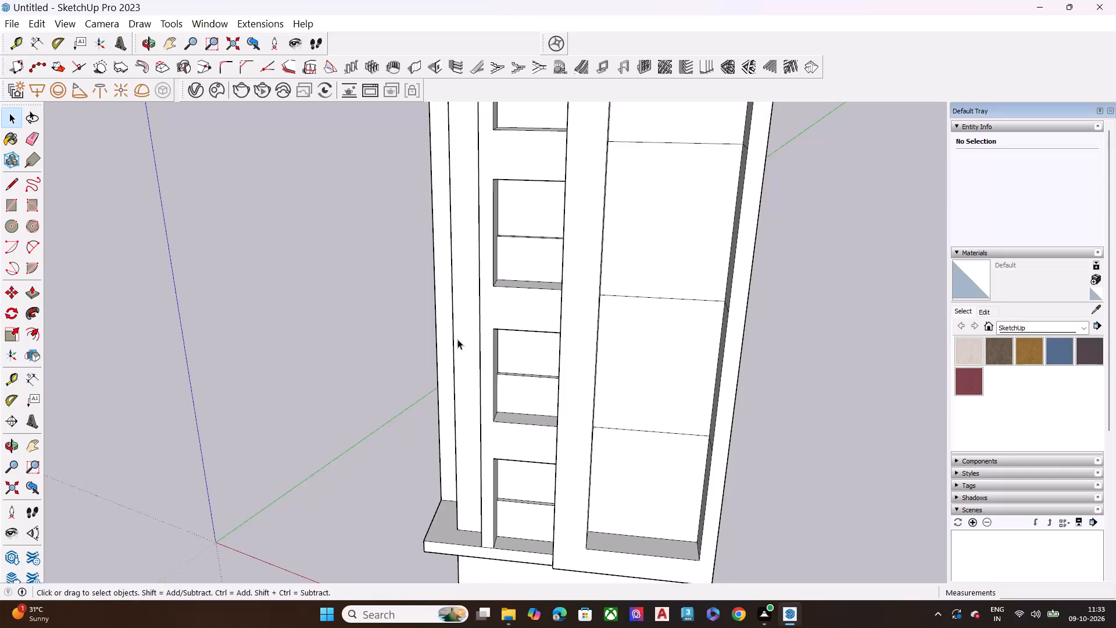
Review the whole tower from all around, above and below, checking both facades, the corner column, roof band and base.
scroll(420, 319, down, 5)
middle_drag(541, 372, 716, 355)
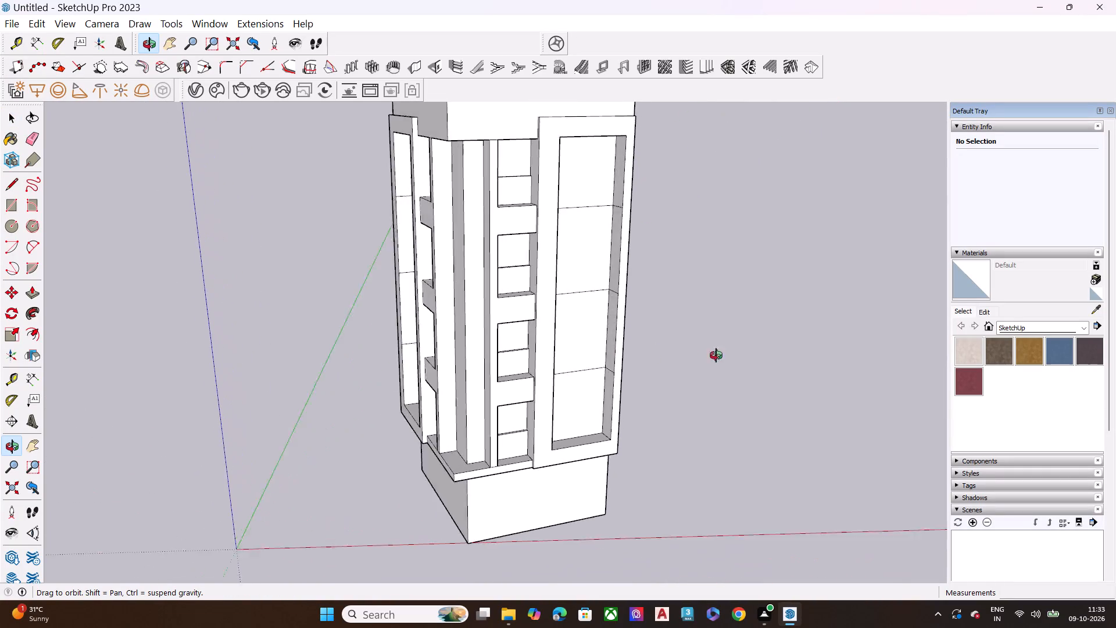
middle_drag(716, 355, 737, 367)
right_drag(994, 358, 778, 367)
scroll(766, 367, down, 1)
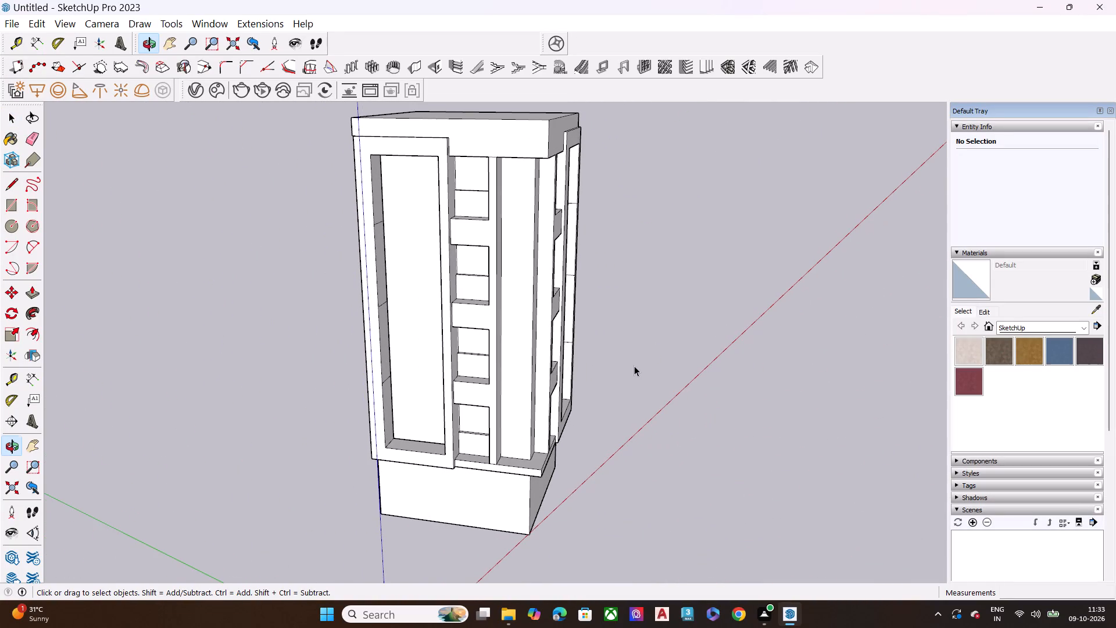
middle_drag(679, 349, 498, 295)
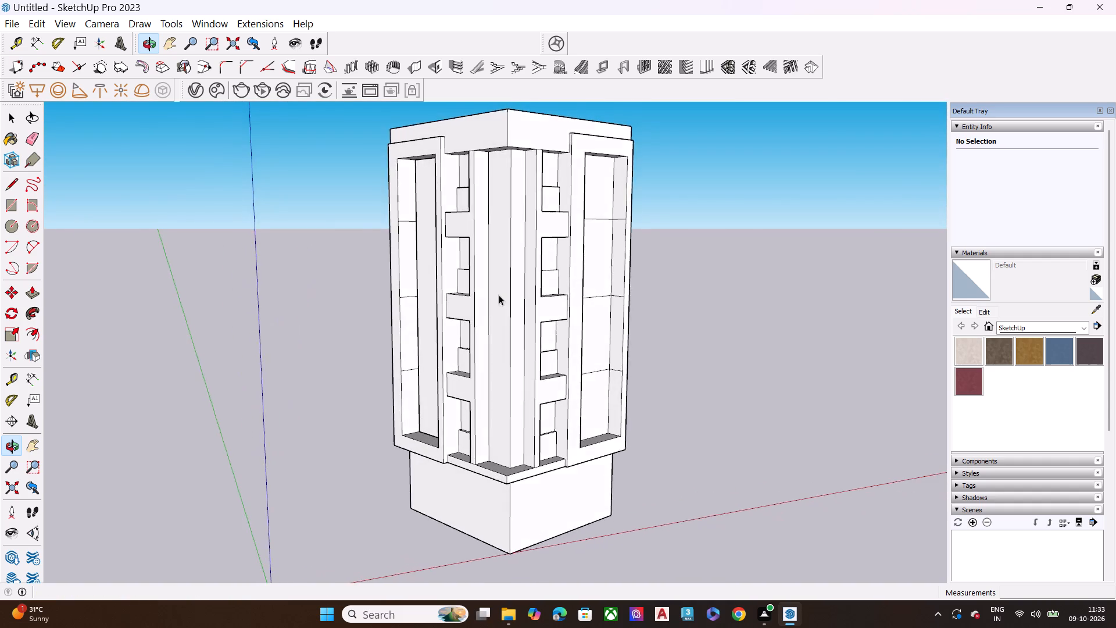
scroll(552, 302, up, 1)
scroll(752, 306, down, 2)
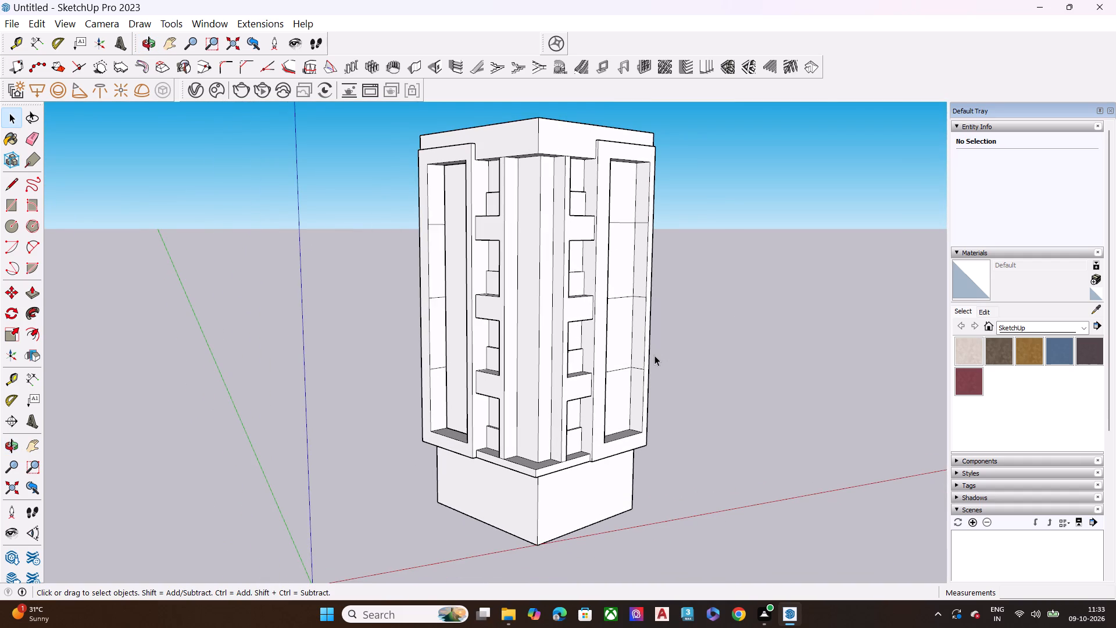
scroll(595, 267, up, 1)
scroll(566, 355, up, 1)
scroll(517, 354, down, 2)
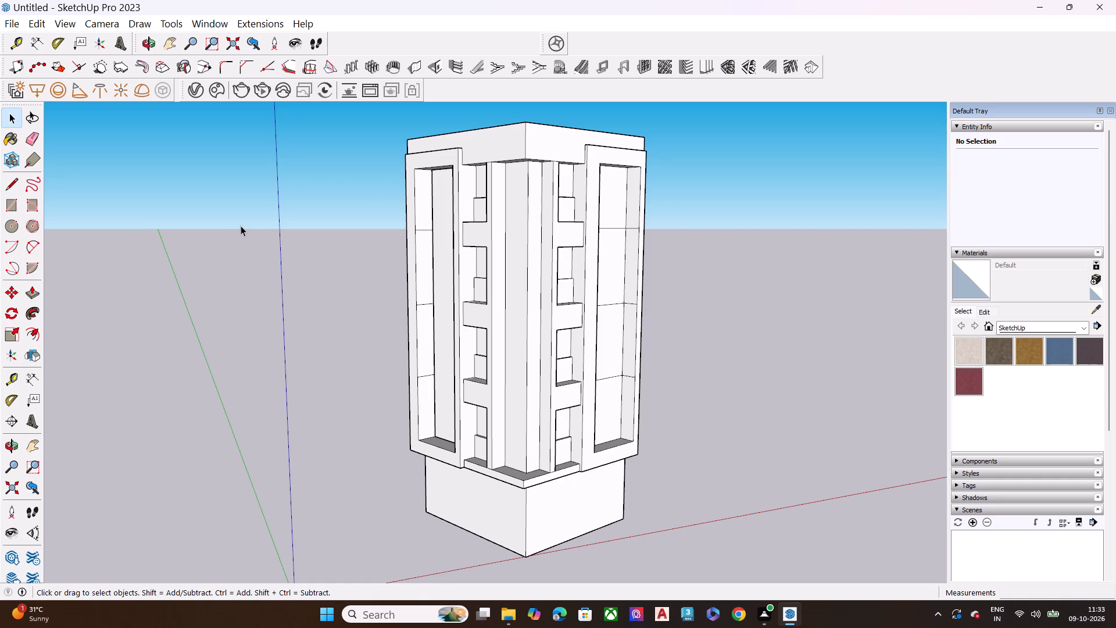
middle_drag(495, 282, 745, 285)
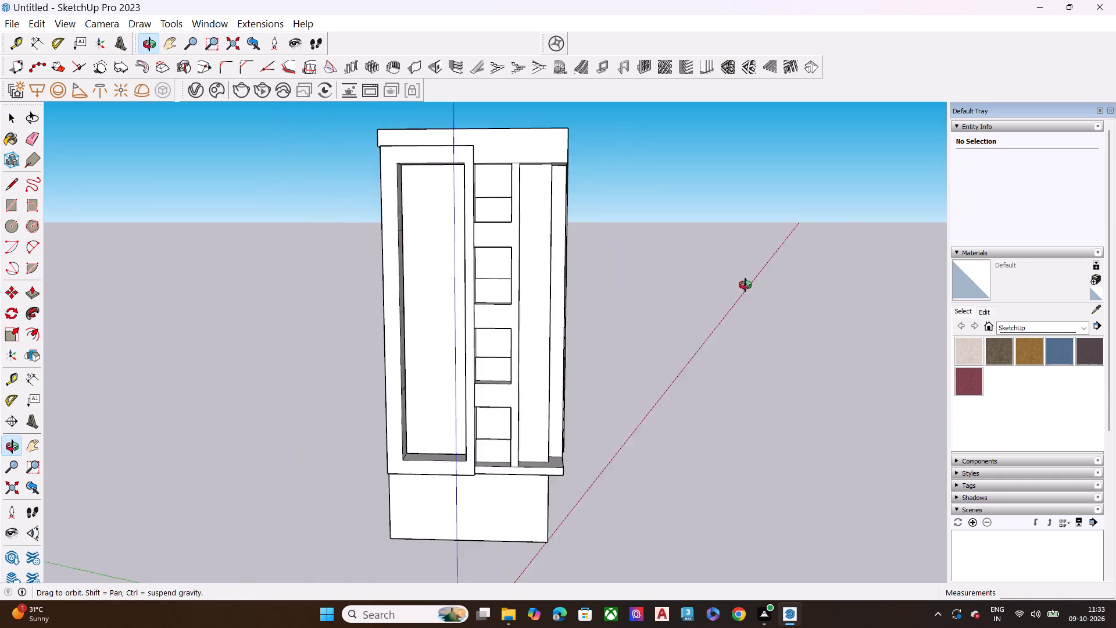
middle_drag(745, 285, 795, 303)
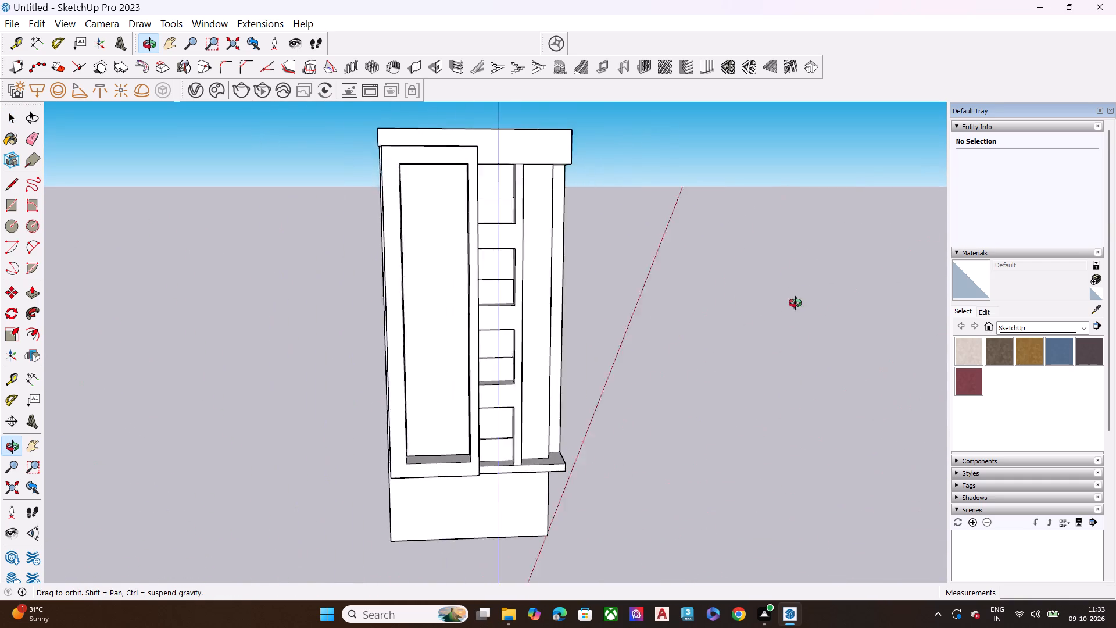
middle_drag(795, 303, 954, 374)
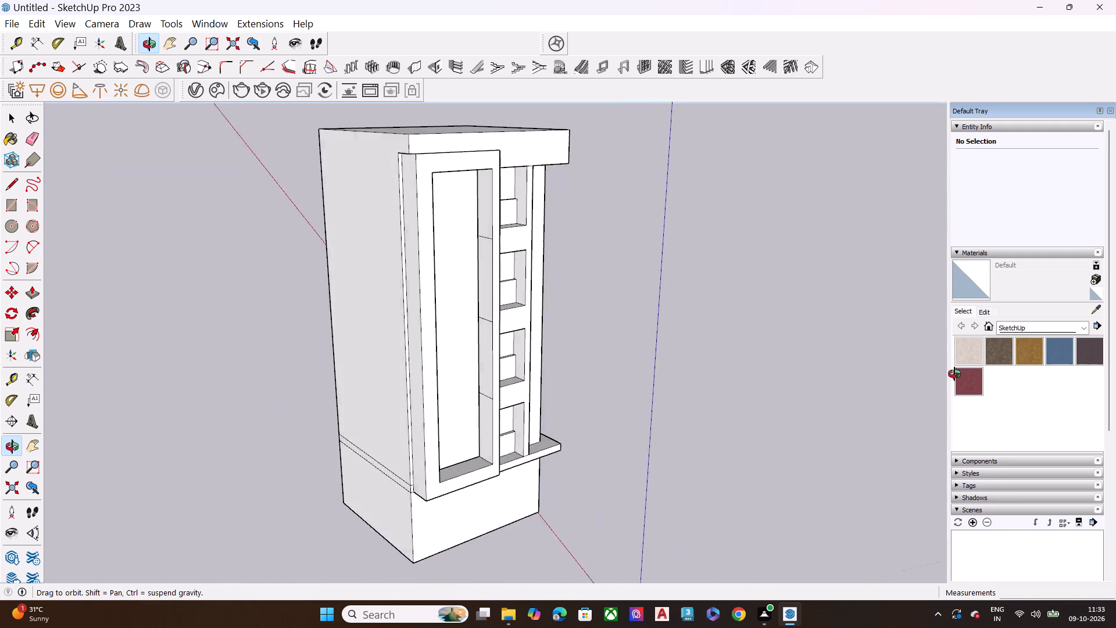
middle_drag(954, 374, 970, 361)
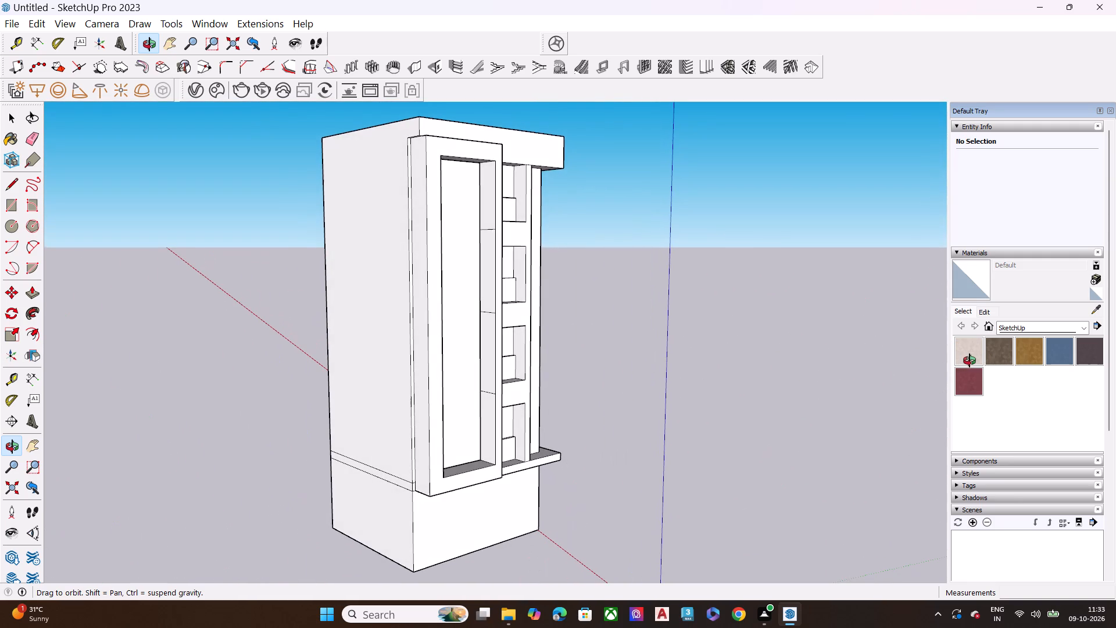
middle_drag(970, 361, 703, 356)
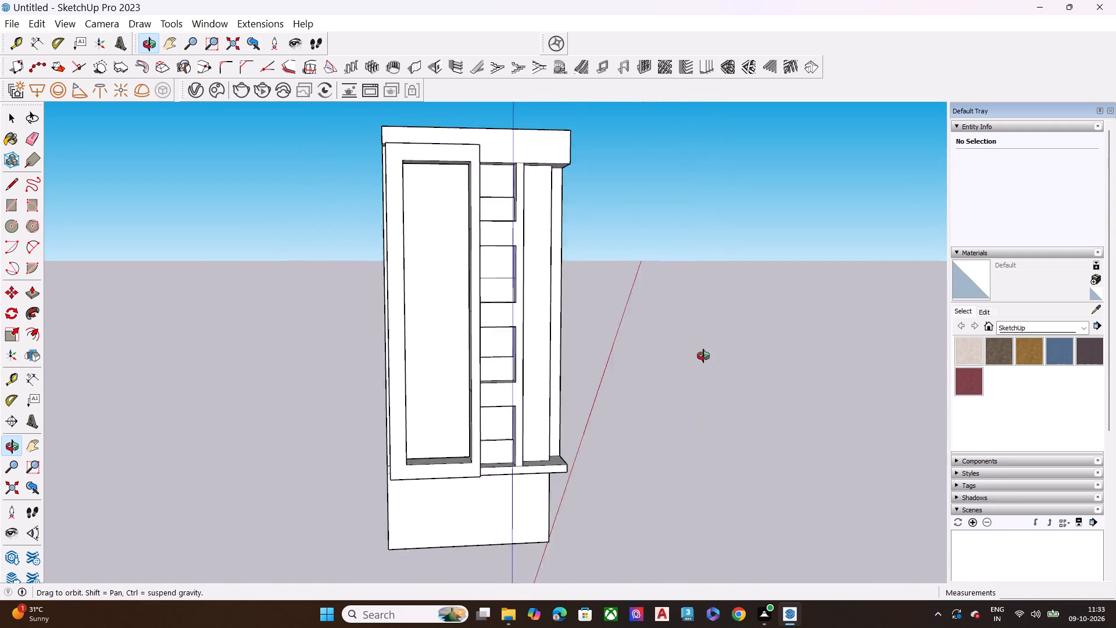
middle_drag(703, 356, 537, 364)
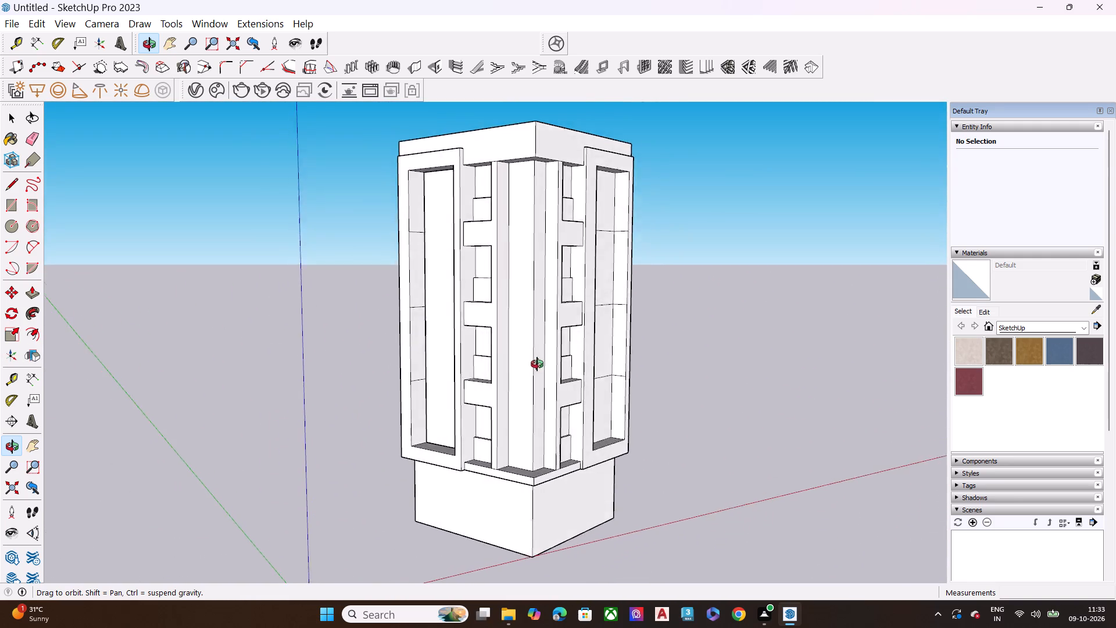
middle_drag(537, 364, 416, 413)
middle_drag(420, 410, 508, 387)
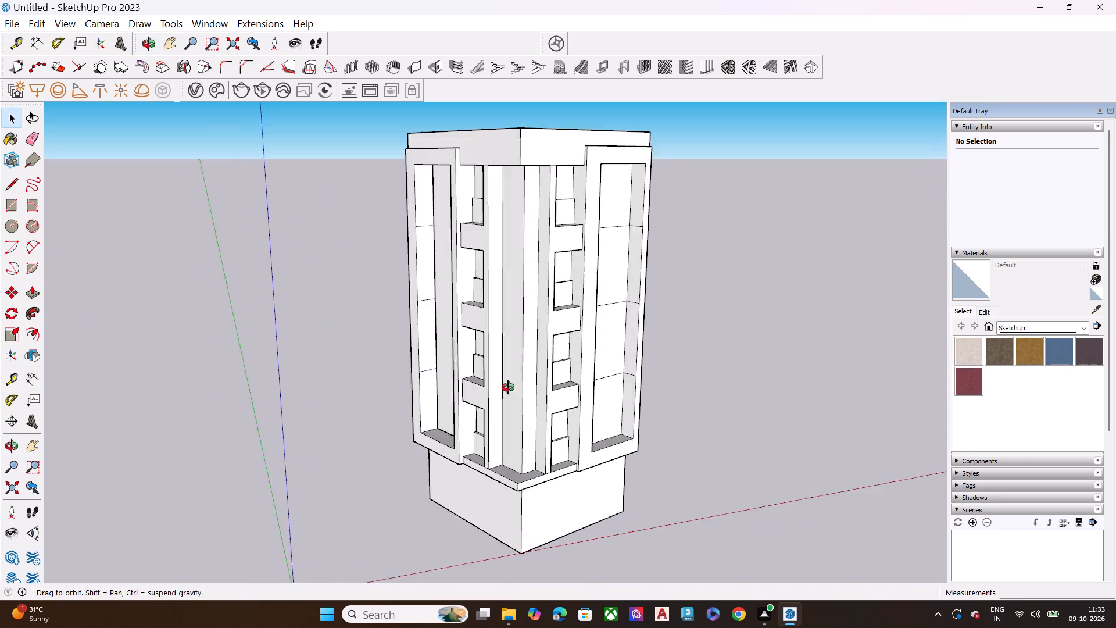
middle_drag(508, 387, 527, 209)
scroll(527, 294, up, 1)
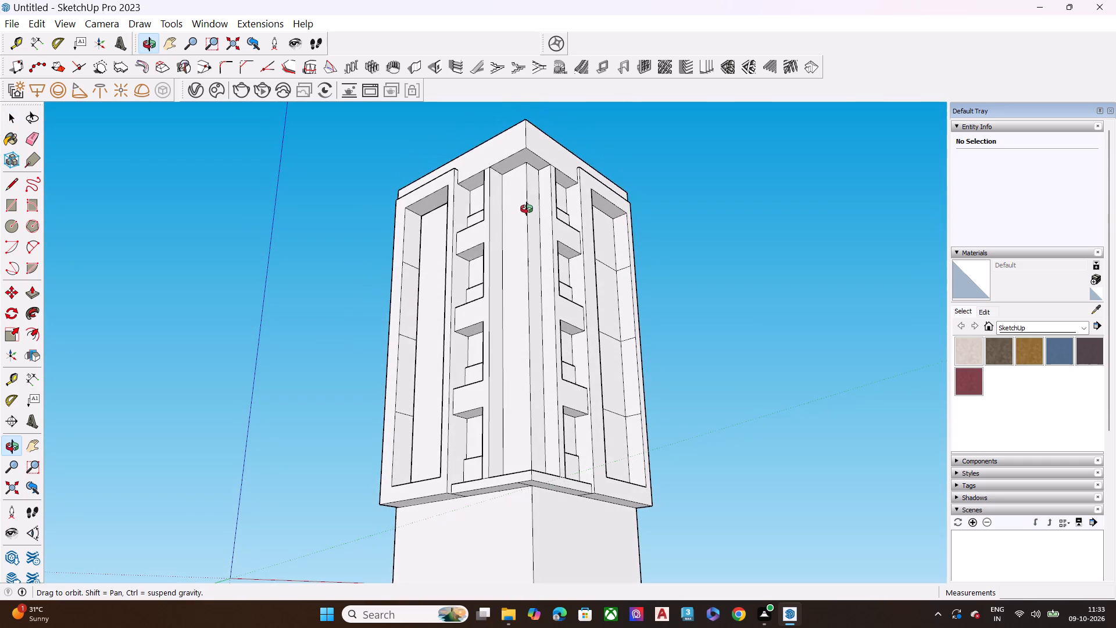
middle_drag(527, 209, 525, 158)
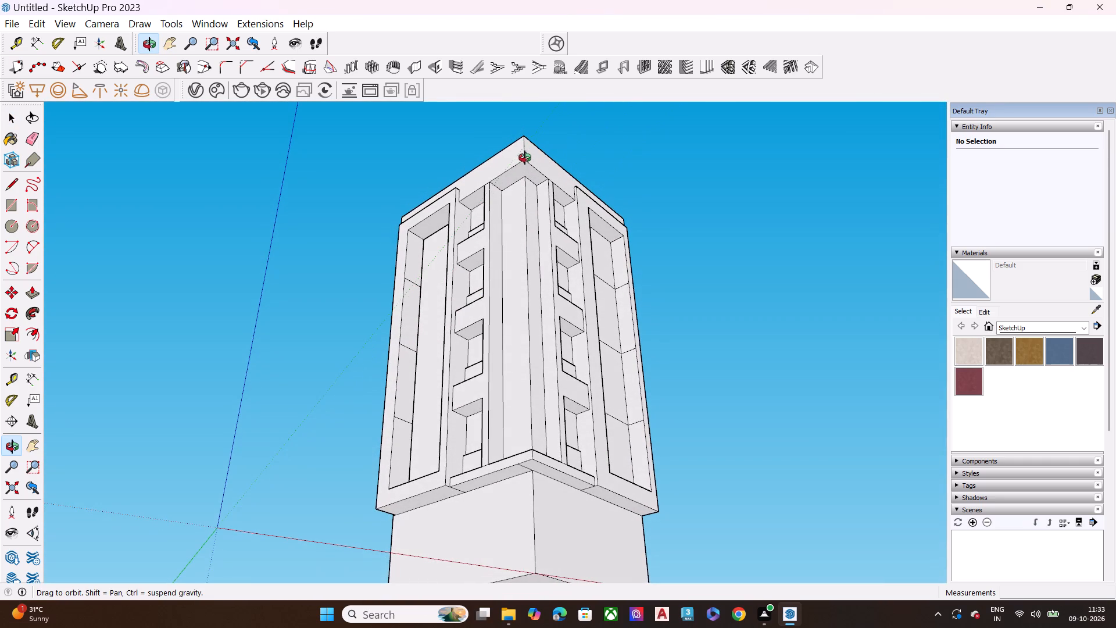
middle_drag(525, 158, 534, 523)
scroll(527, 353, down, 1)
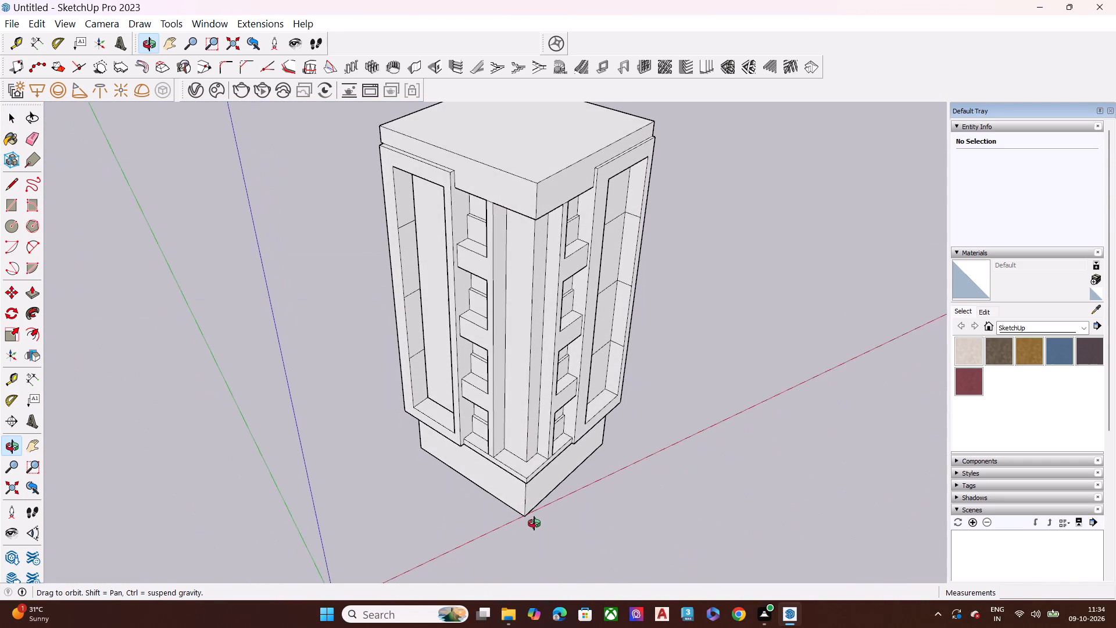
middle_drag(534, 523, 159, 413)
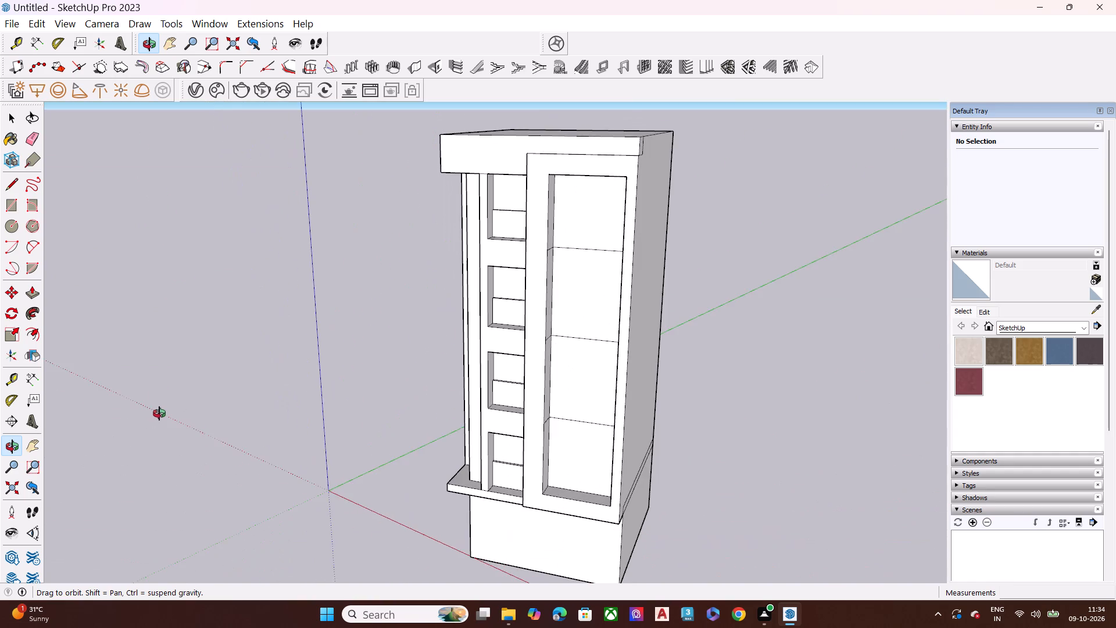
middle_drag(159, 413, 195, 304)
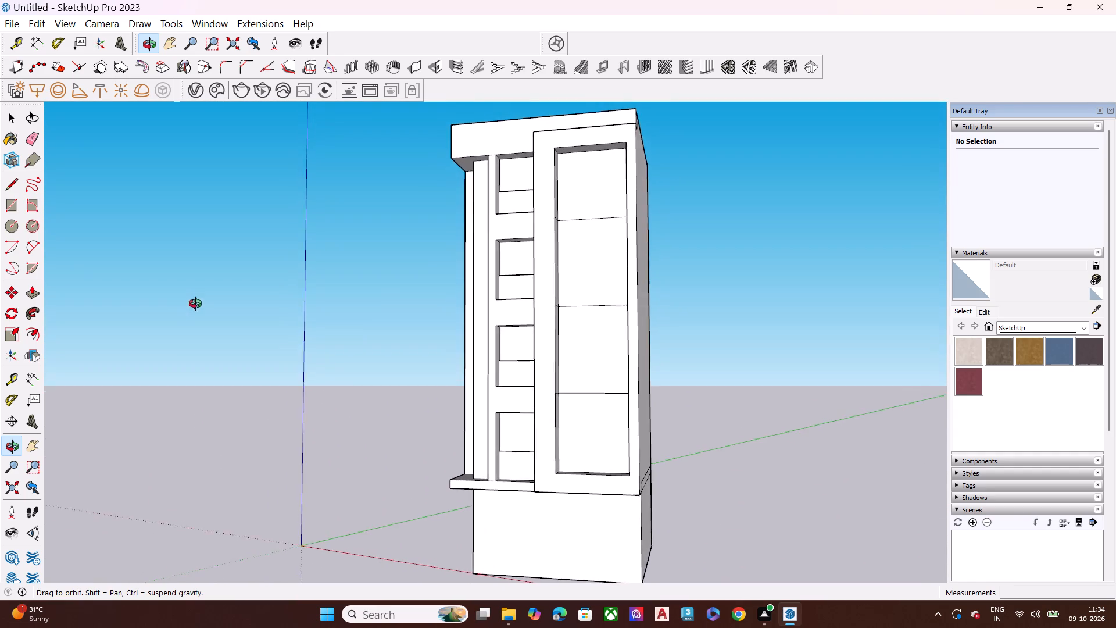
middle_drag(195, 304, 575, 295)
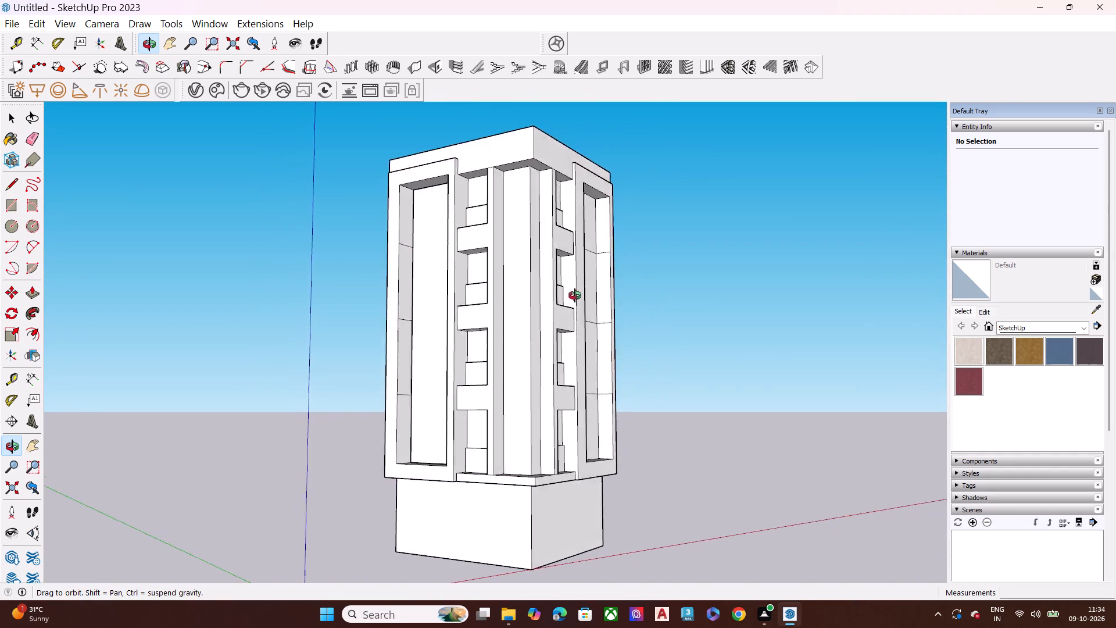
middle_drag(575, 295, 740, 297)
middle_drag(353, 348, 692, 349)
middle_drag(373, 370, 717, 365)
middle_drag(321, 377, 778, 372)
middle_drag(455, 380, 685, 378)
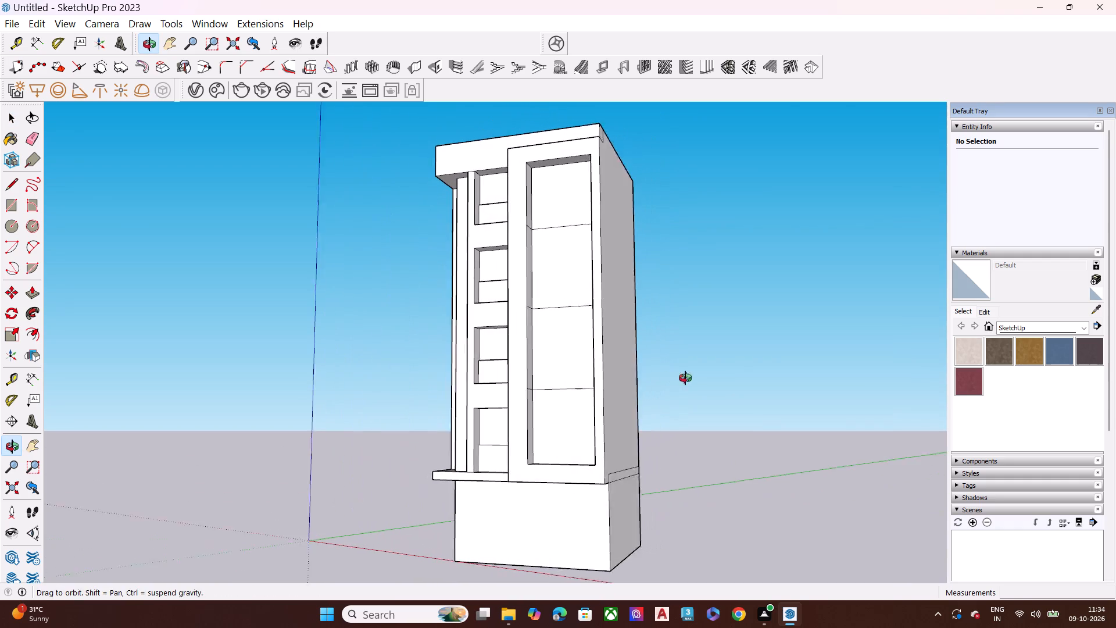
middle_drag(685, 378, 686, 378)
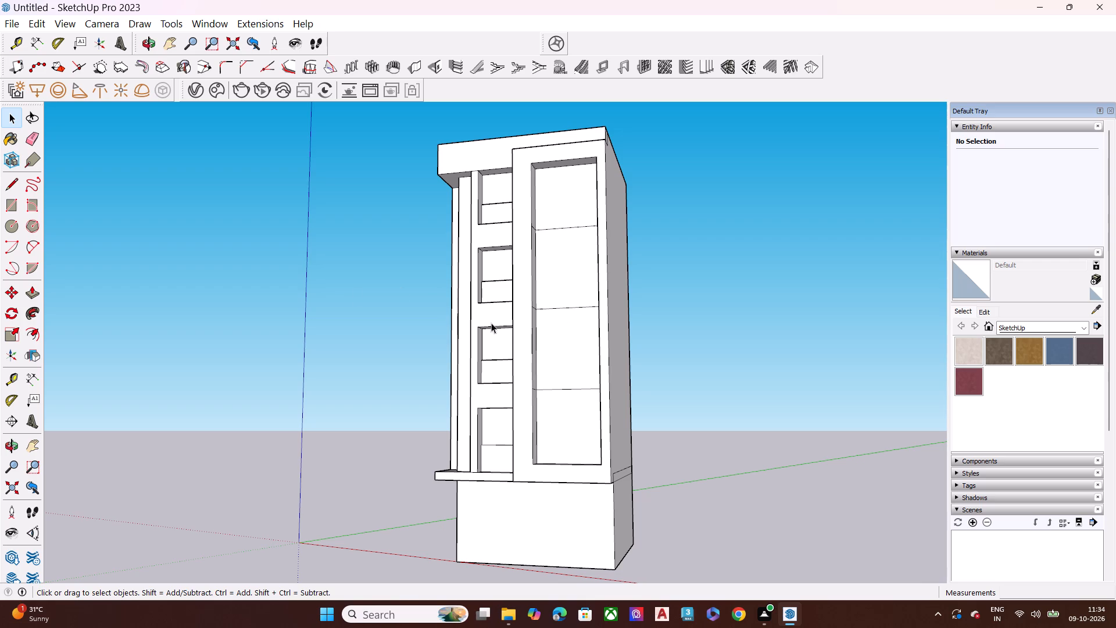
scroll(544, 308, down, 4)
middle_drag(514, 351, 817, 379)
scroll(458, 379, up, 7)
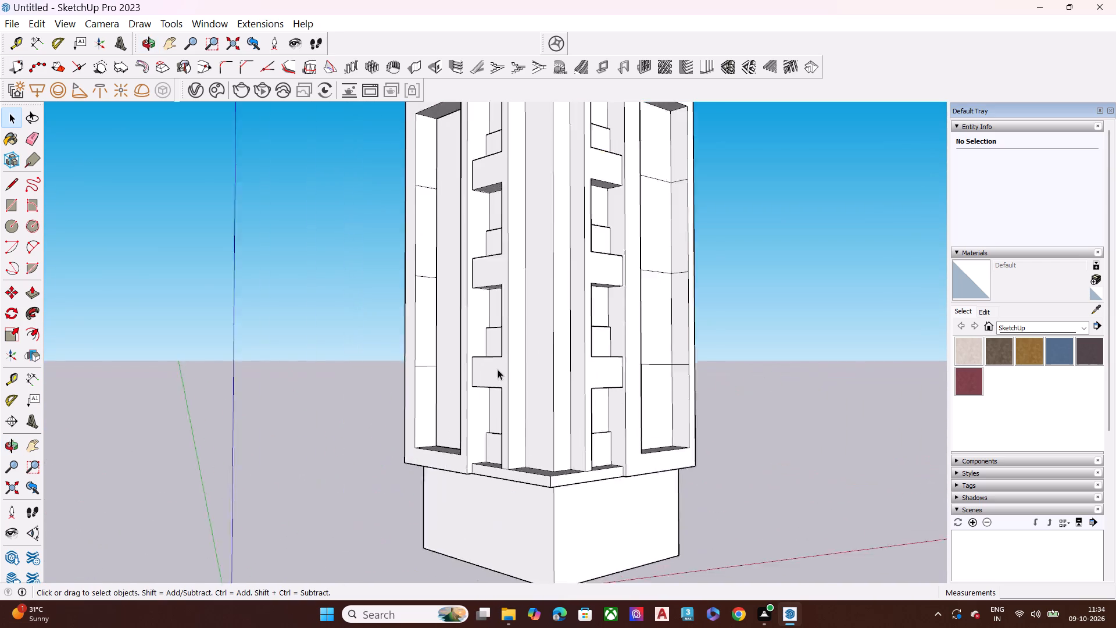
middle_drag(559, 405, 601, 530)
scroll(351, 373, down, 2)
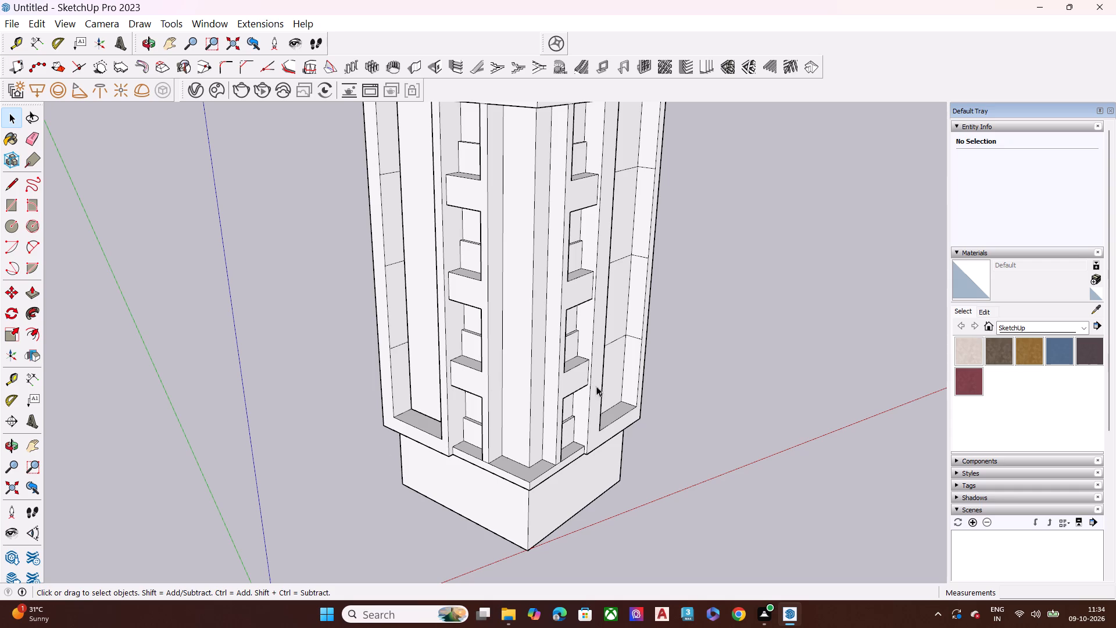
Examine the tower's roof slab from above, both facades around the corner column, and the plain side wall.
scroll(412, 398, down, 4)
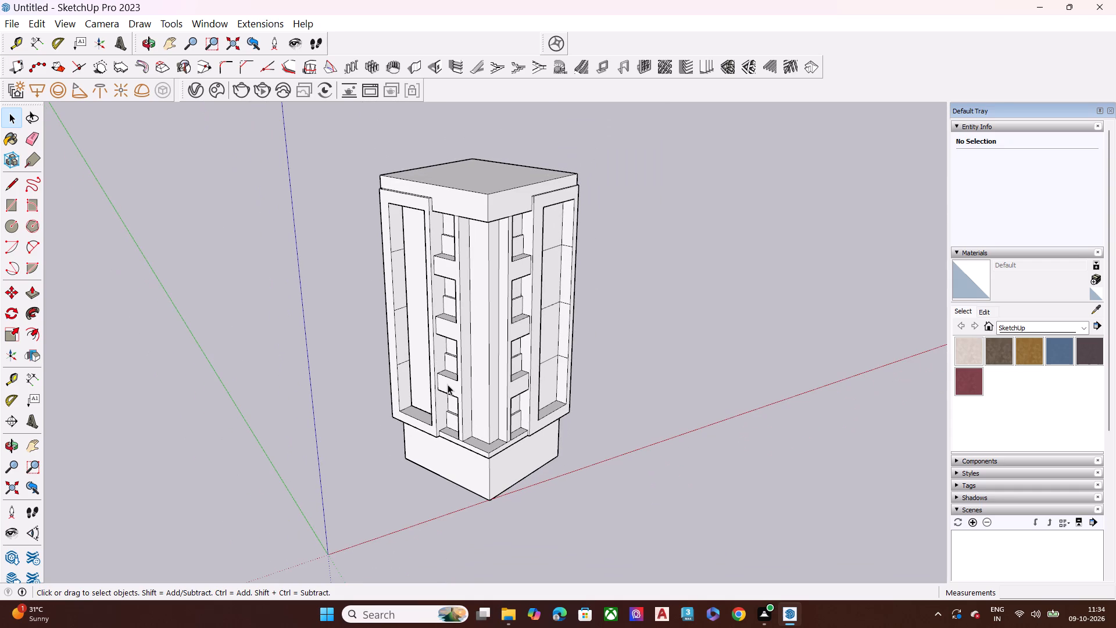
scroll(402, 227, up, 1)
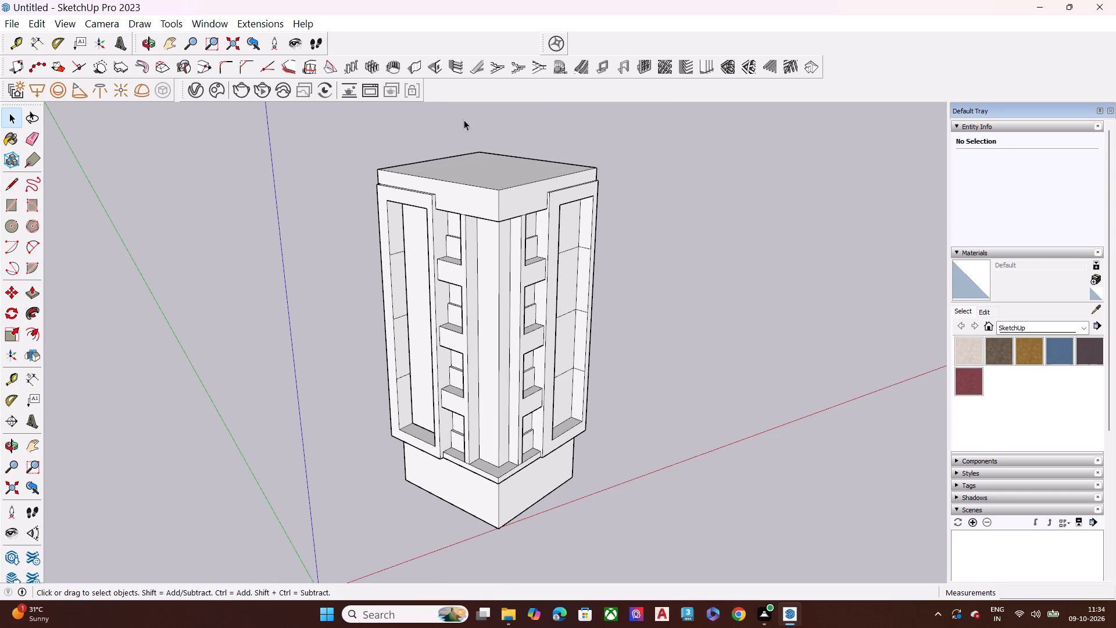
middle_drag(480, 150, 498, 293)
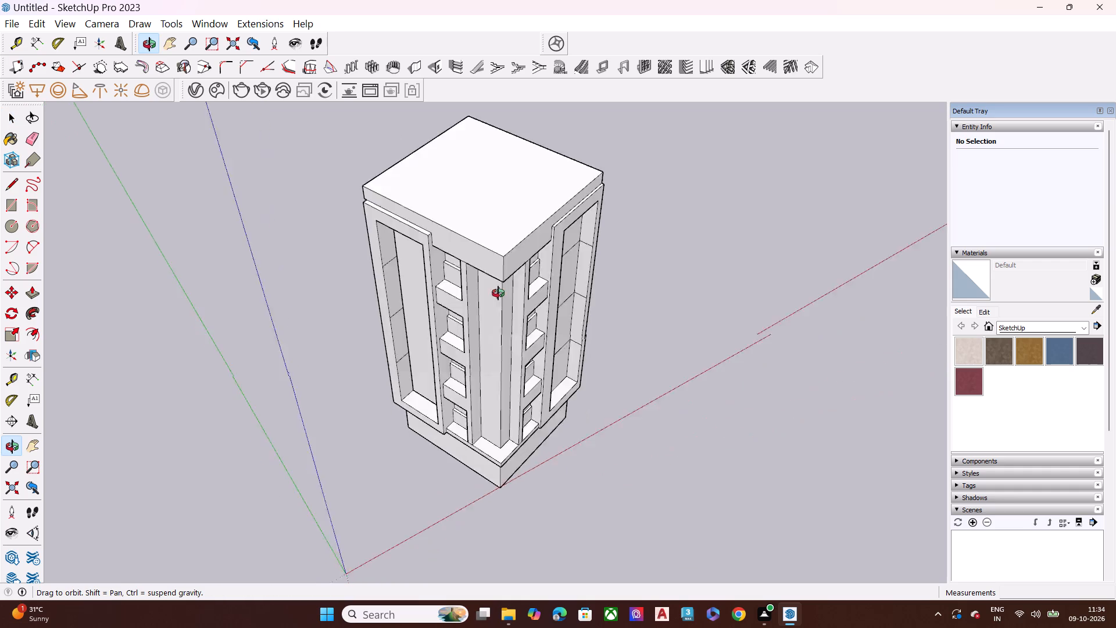
middle_drag(498, 293, 187, 438)
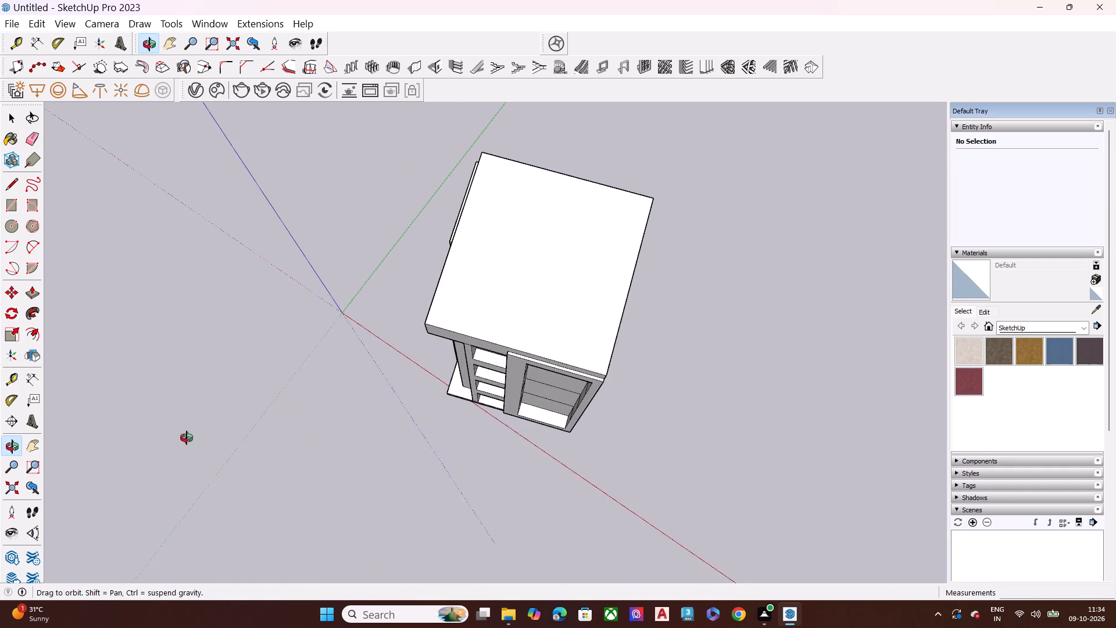
middle_drag(187, 438, 177, 461)
scroll(543, 271, up, 8)
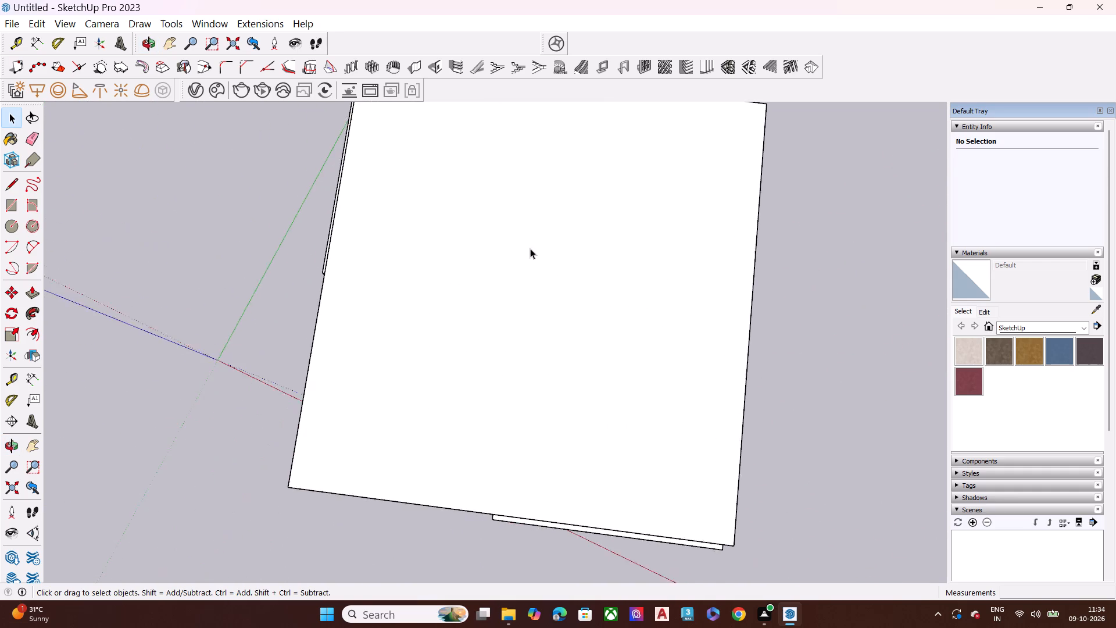
scroll(530, 248, down, 8)
middle_drag(496, 335, 812, 283)
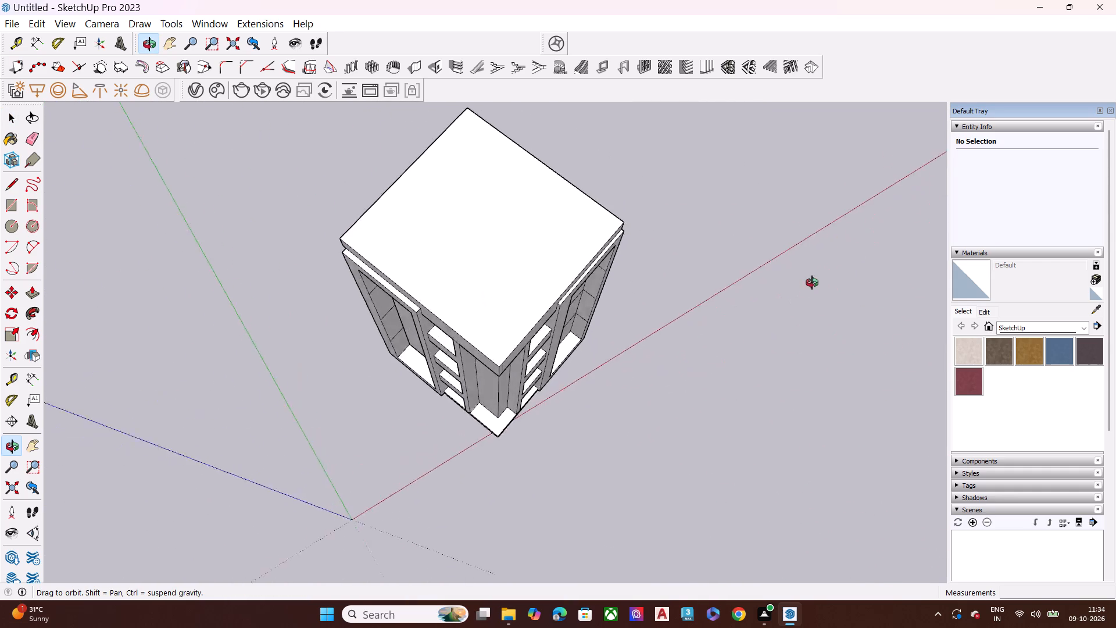
middle_drag(812, 283, 828, 147)
middle_drag(589, 419, 493, 100)
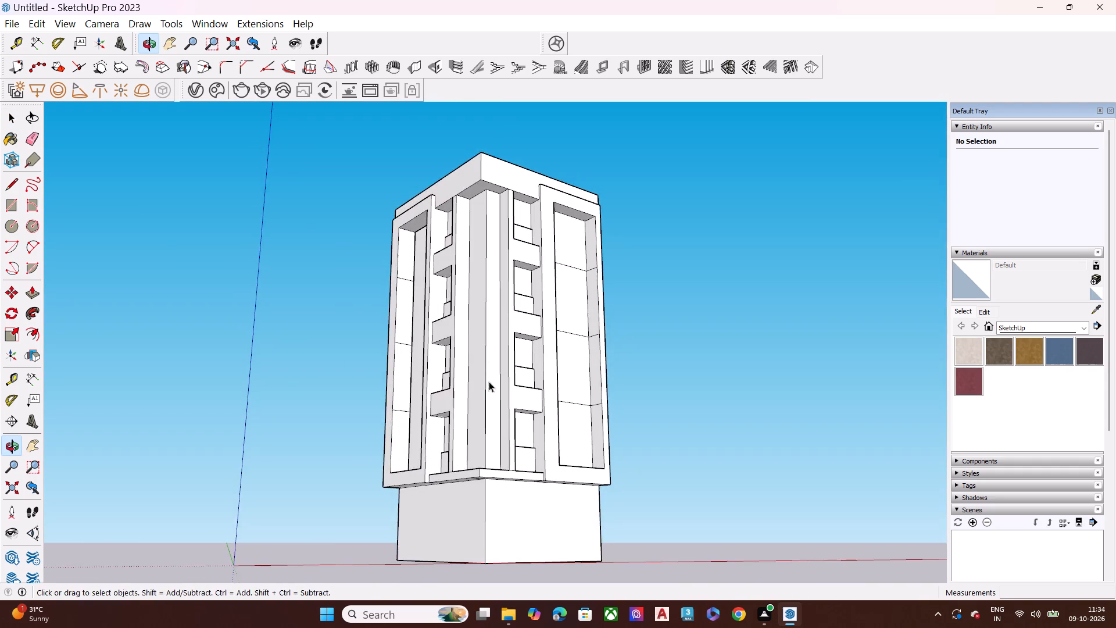
middle_drag(489, 381, 369, 336)
scroll(401, 331, up, 1)
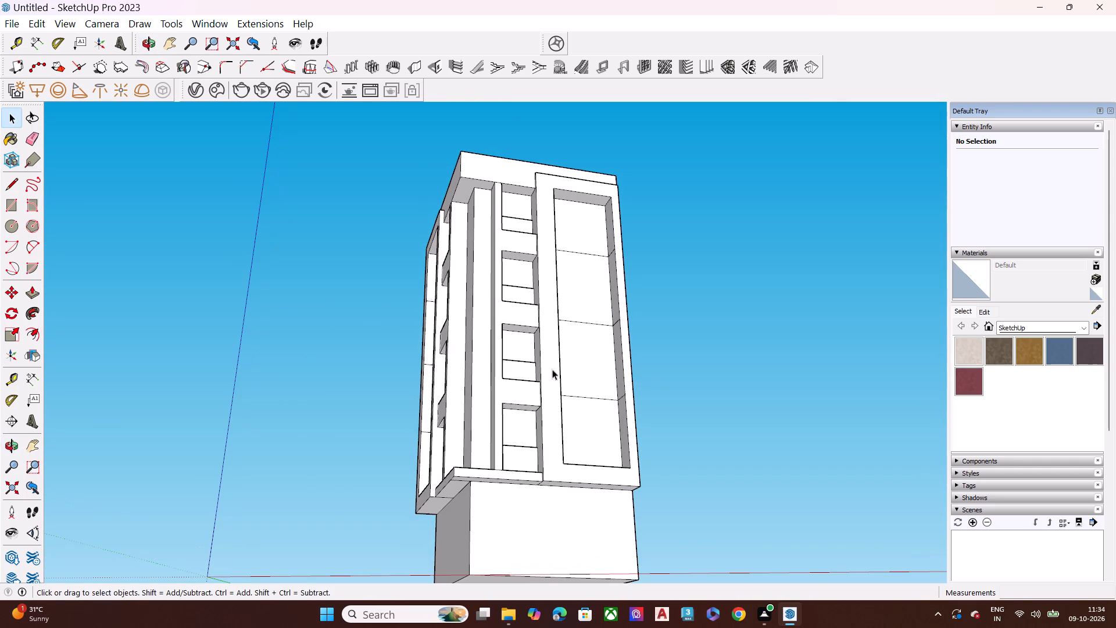
middle_drag(590, 406, 241, 487)
scroll(277, 447, up, 1)
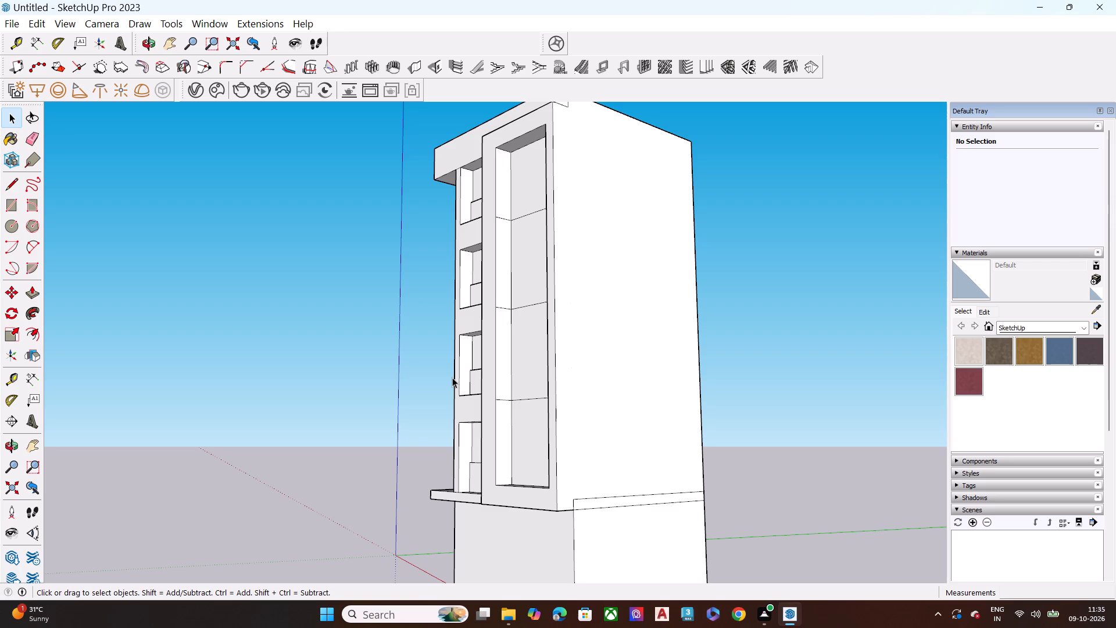
scroll(525, 309, down, 3)
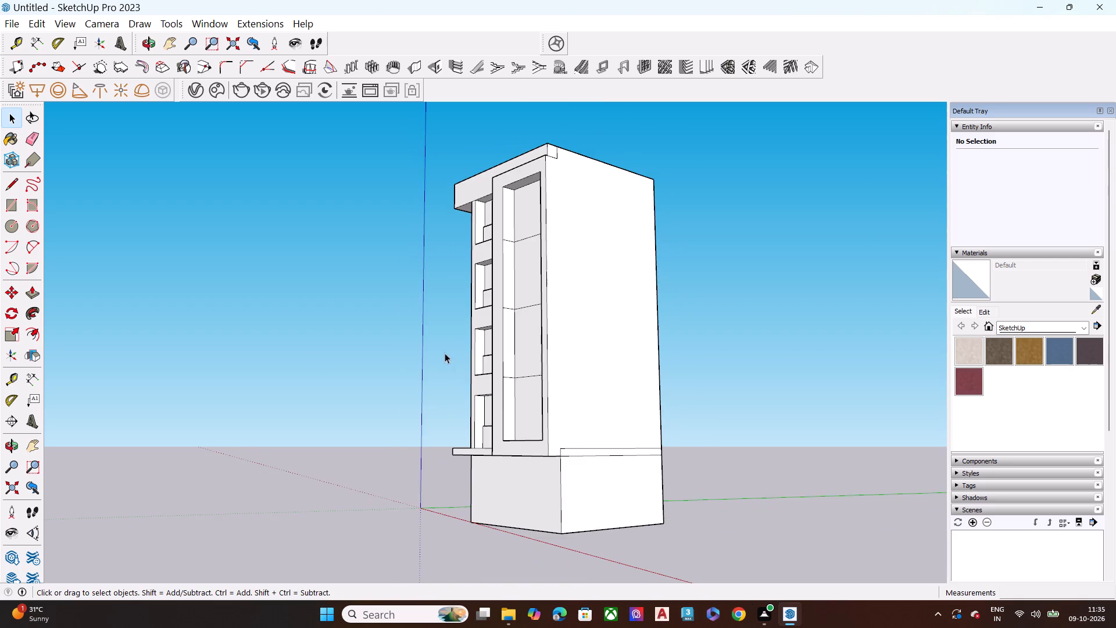
Check the underside of the base, the overhanging ledge and the recessed facades from below.
middle_drag(445, 353, 803, 459)
middle_drag(504, 512, 575, 425)
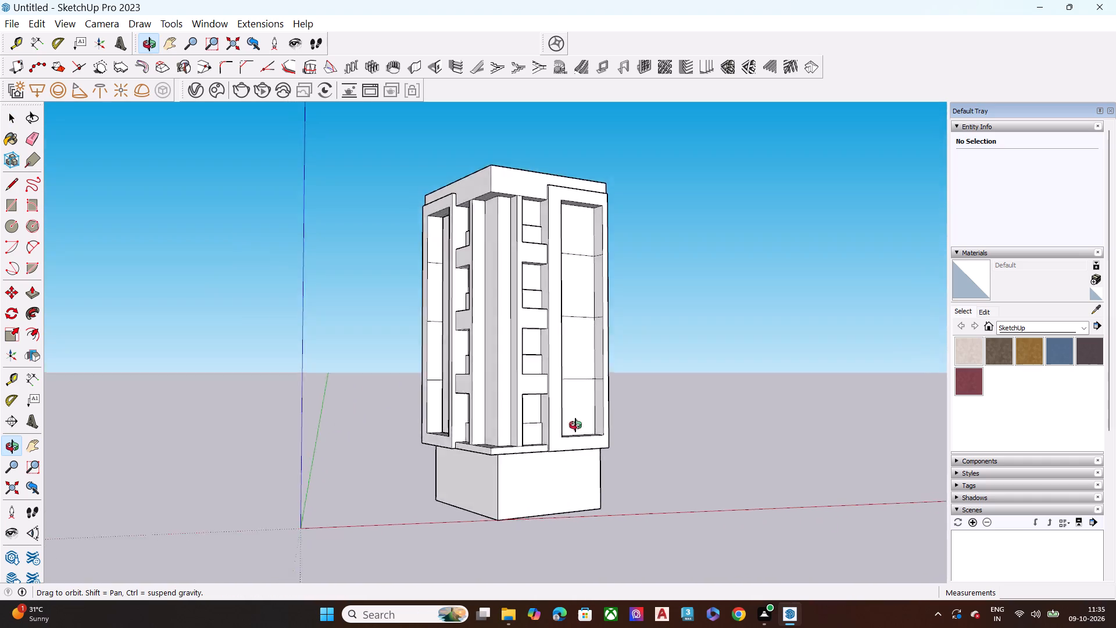
middle_drag(575, 425, 647, 211)
scroll(648, 217, down, 1)
middle_drag(532, 497, 595, 317)
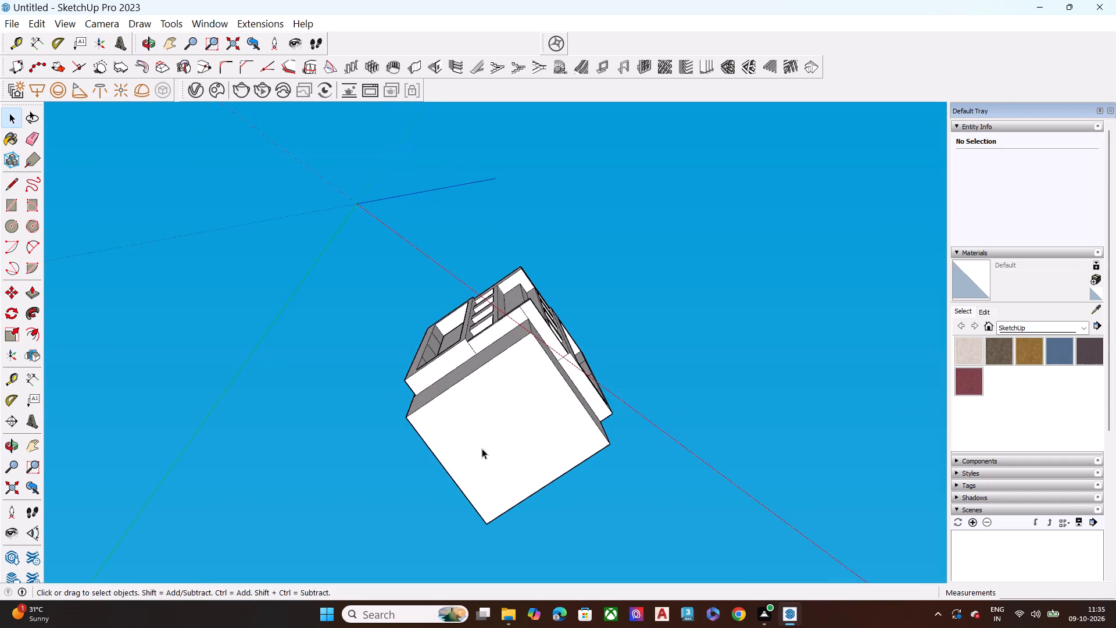
middle_drag(481, 448, 668, 413)
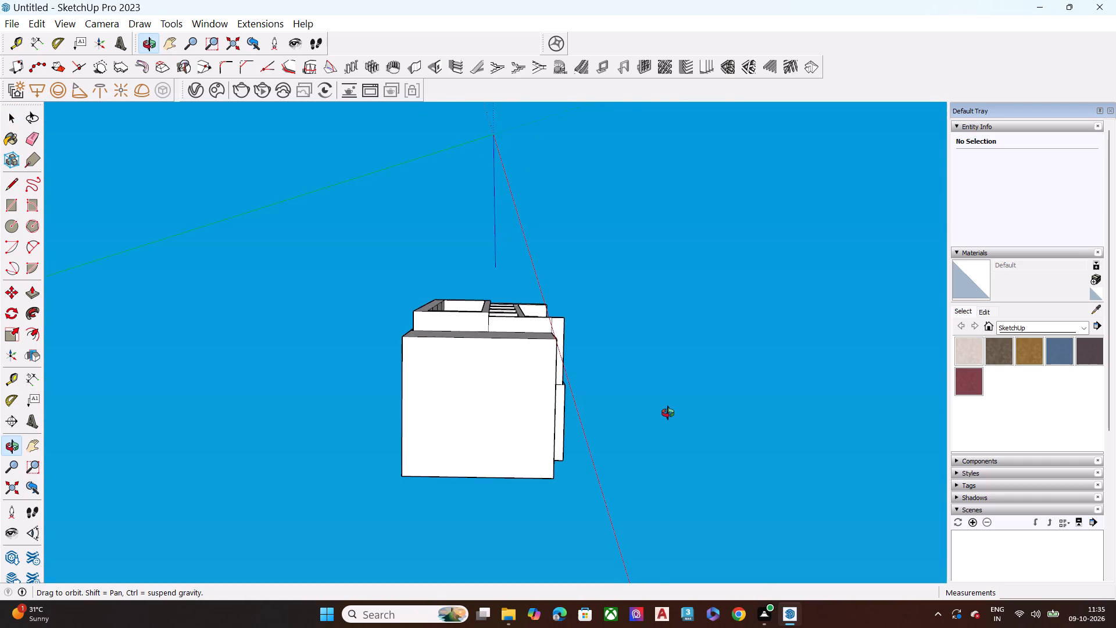
middle_drag(668, 413, 343, 405)
middle_drag(518, 399, 553, 395)
scroll(553, 395, up, 10)
scroll(553, 395, down, 11)
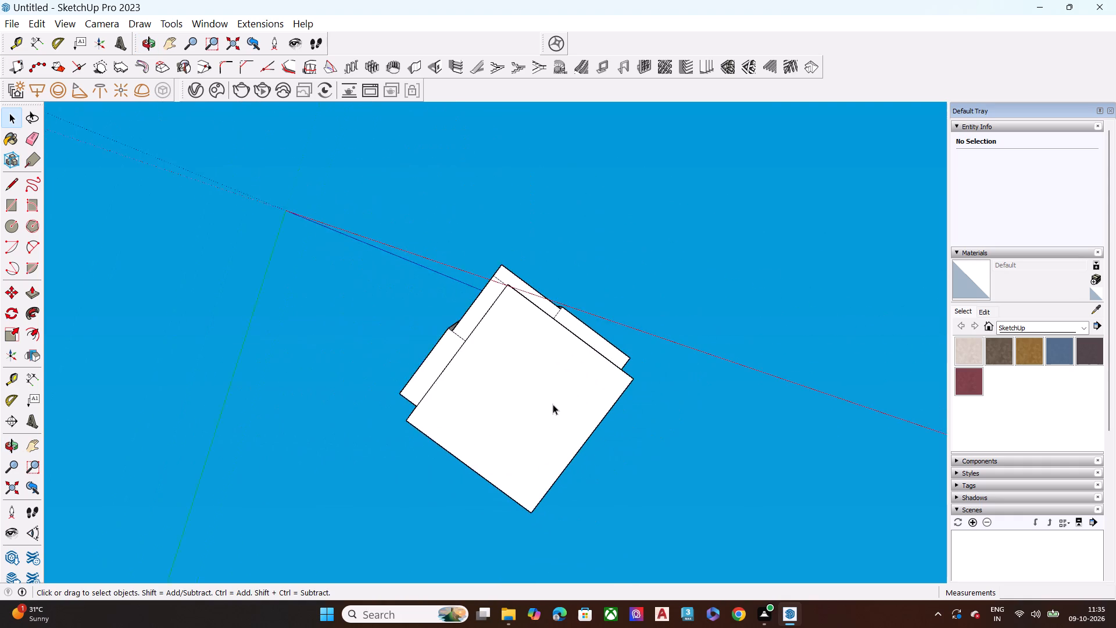
scroll(553, 404, down, 2)
middle_drag(547, 350, 555, 374)
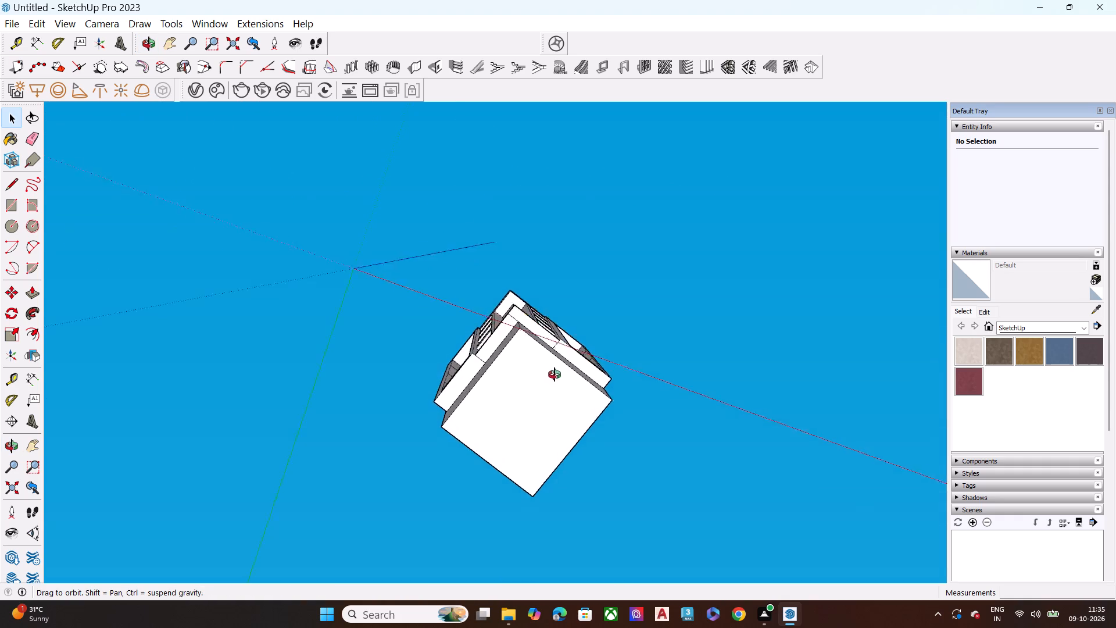
middle_drag(555, 374, 585, 494)
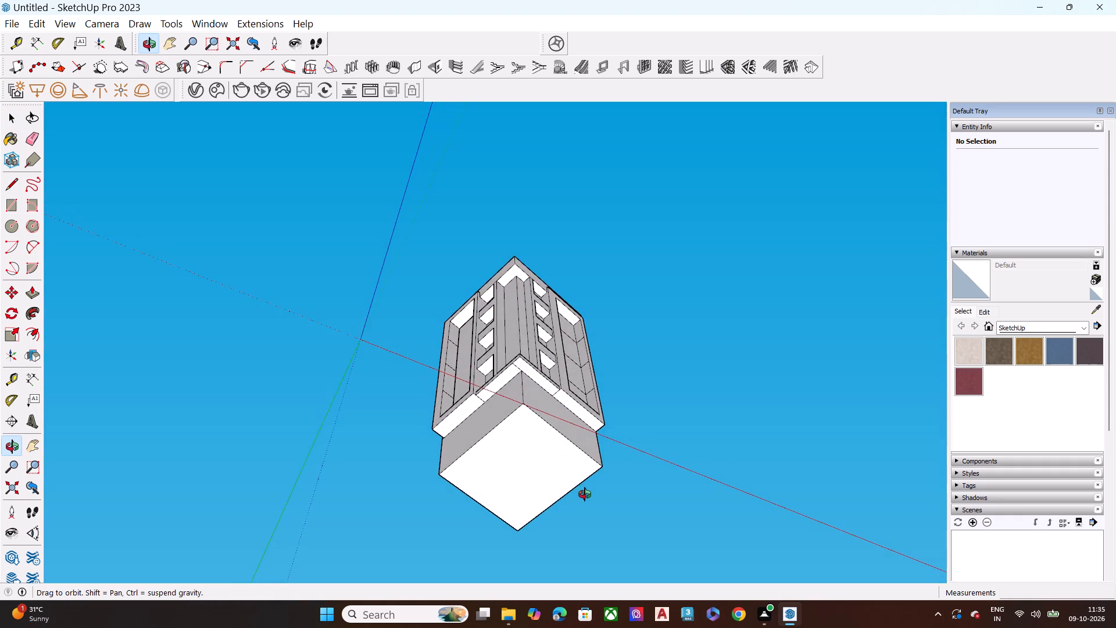
middle_drag(585, 494, 653, 627)
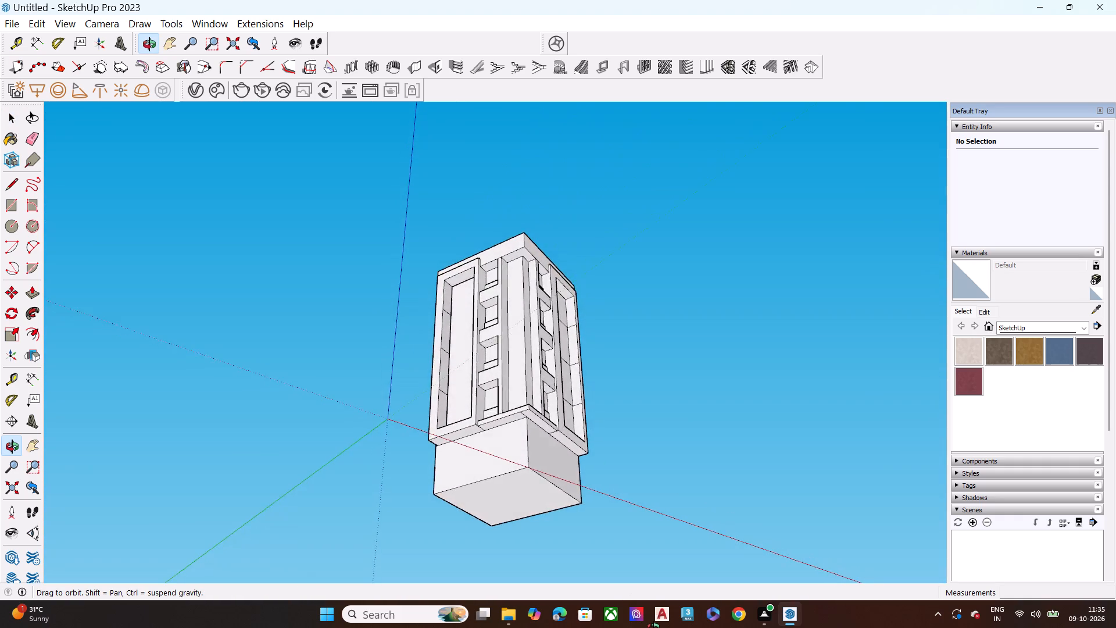
middle_drag(653, 627, 465, 627)
Push the tall frame border on the facade left of the corner column inward by about 2 1/2".
scroll(462, 324, up, 8)
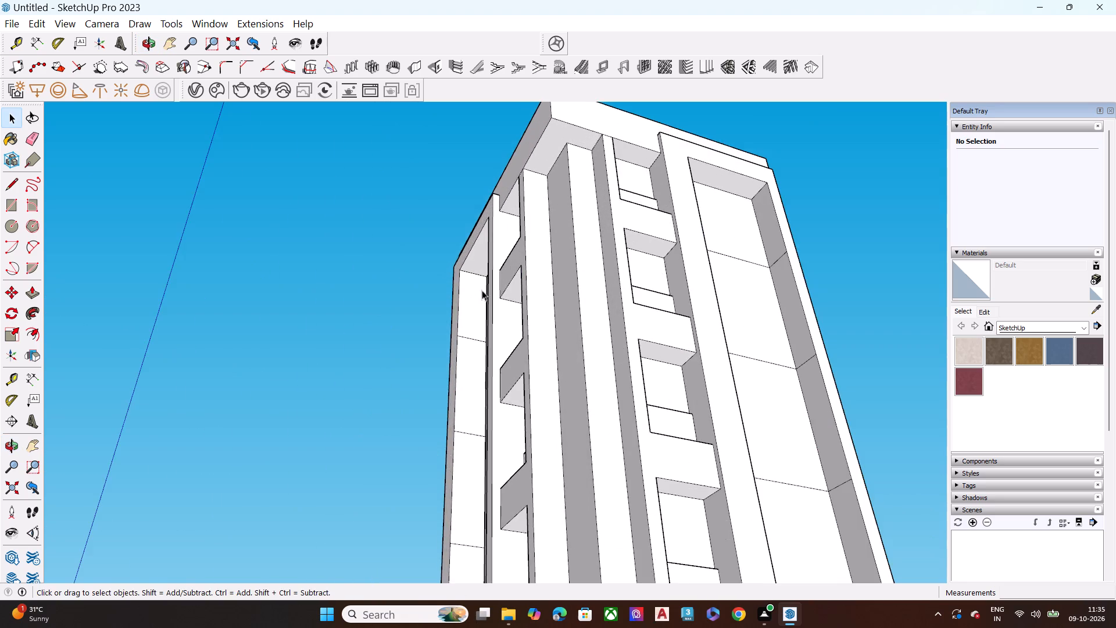
middle_drag(482, 290, 668, 494)
middle_drag(559, 502, 453, 512)
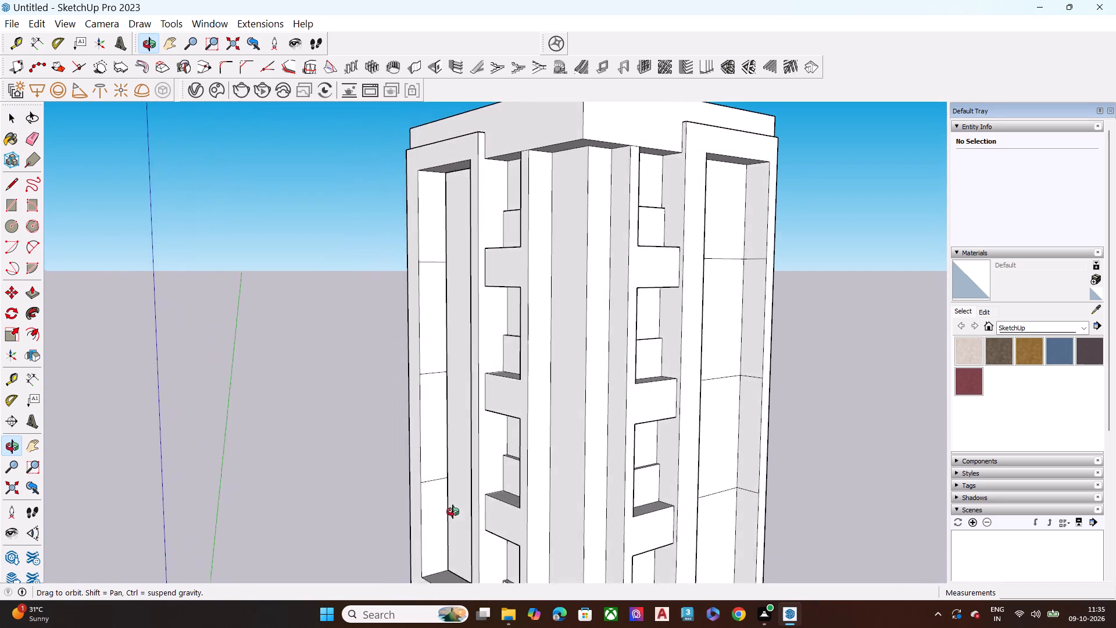
middle_drag(453, 512, 528, 621)
middle_drag(407, 613, 328, 598)
scroll(396, 612, up, 1)
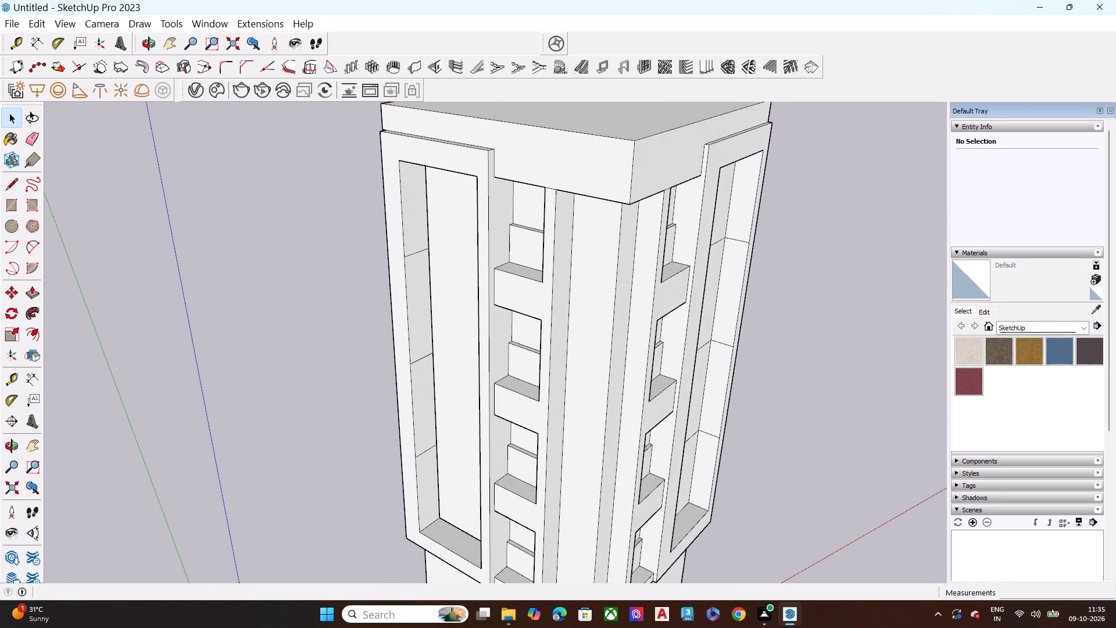
middle_drag(328, 598, 303, 595)
middle_drag(539, 384, 467, 390)
scroll(466, 319, up, 1)
click(463, 143)
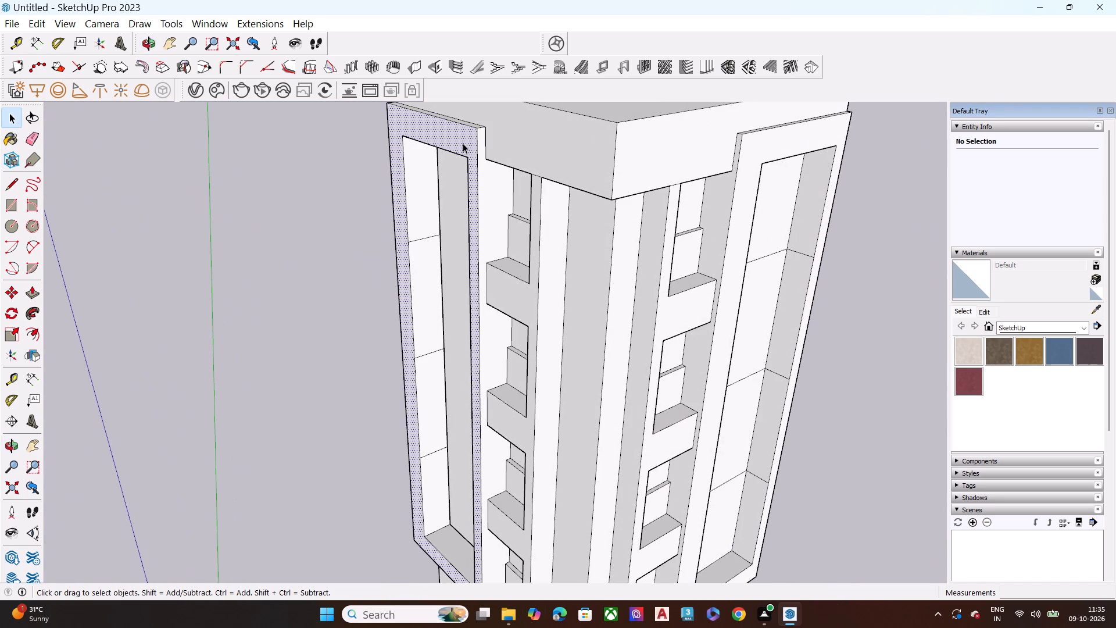
key(p)
click(465, 140)
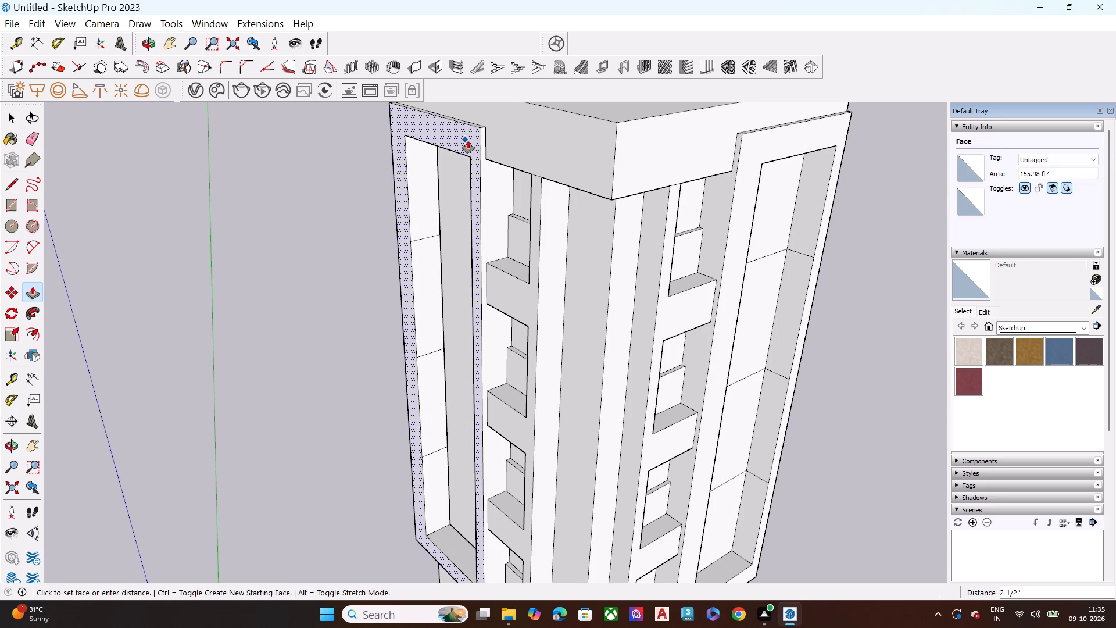
click(468, 141)
key(space)
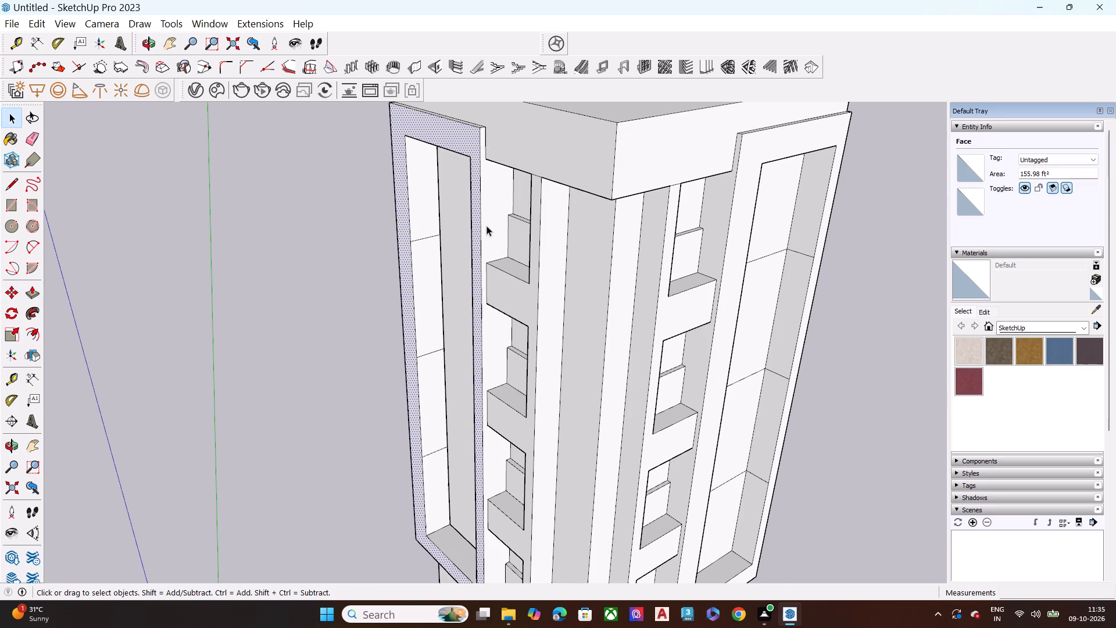
Inspect the adjusted frame beside the window bays, clear the selection and review both facades of the whole tower.
scroll(491, 276, up, 5)
middle_drag(510, 300, 489, 302)
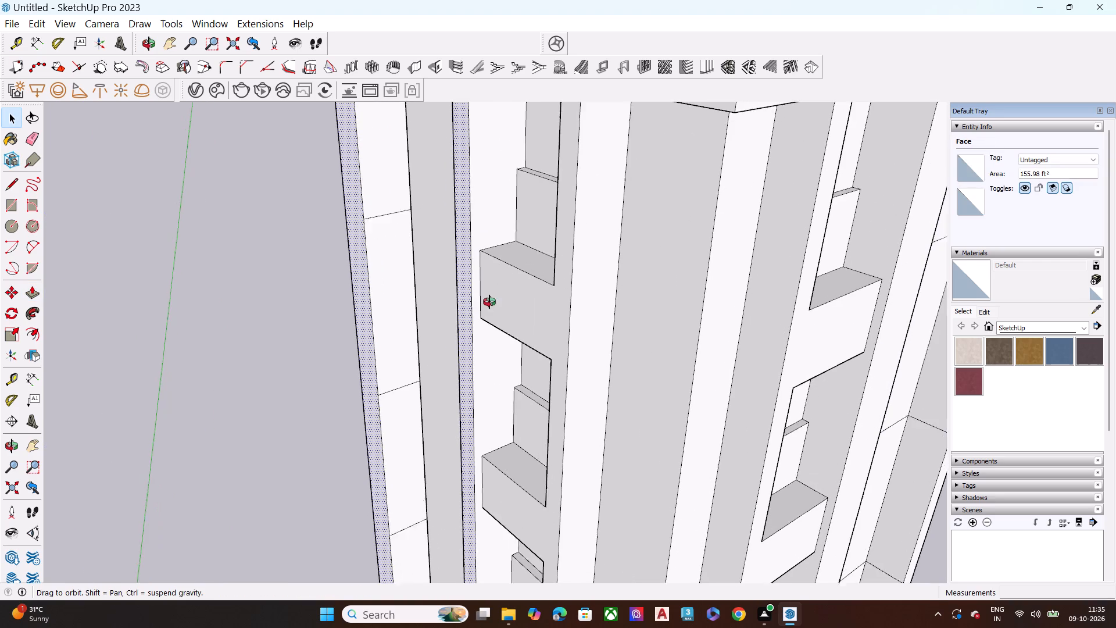
middle_drag(489, 302, 475, 283)
key(space)
click(333, 281)
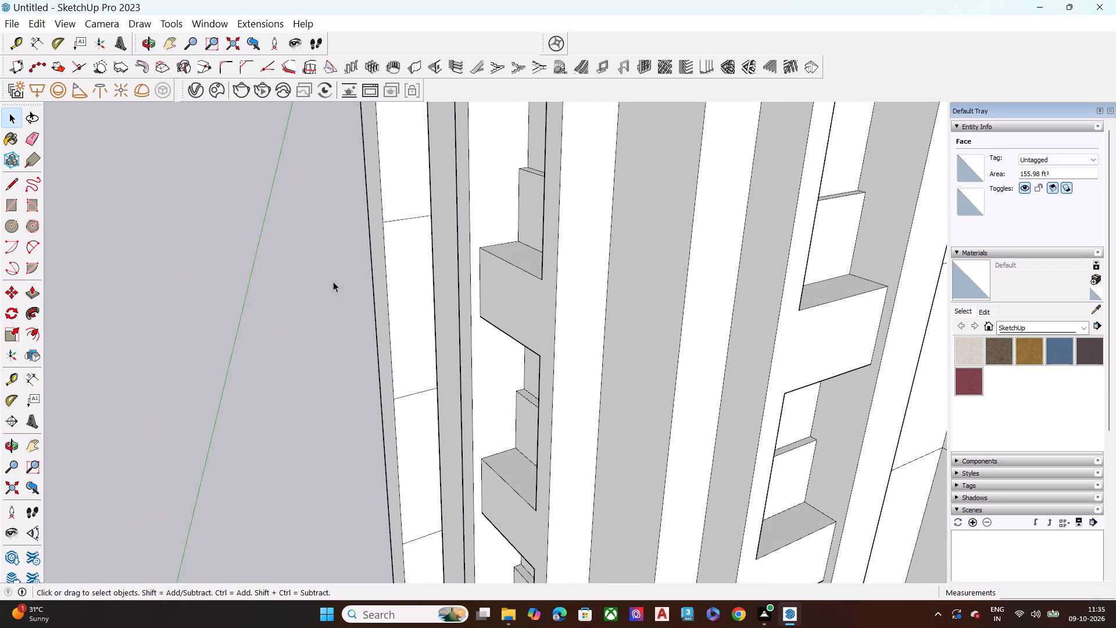
scroll(325, 170, down, 7)
middle_drag(364, 274, 425, 165)
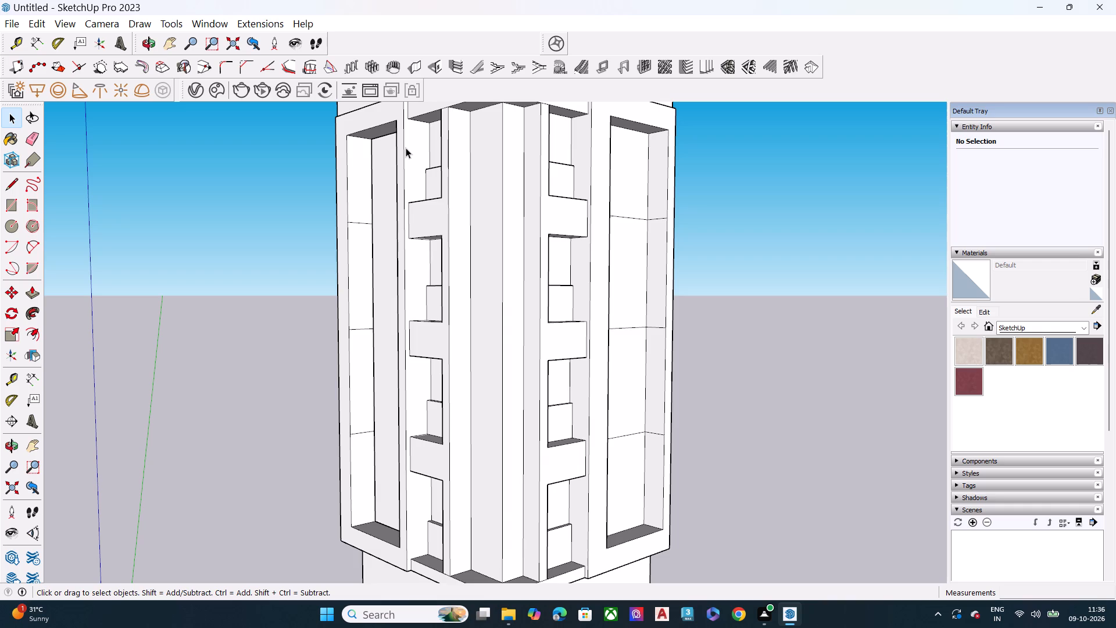
scroll(427, 185, down, 6)
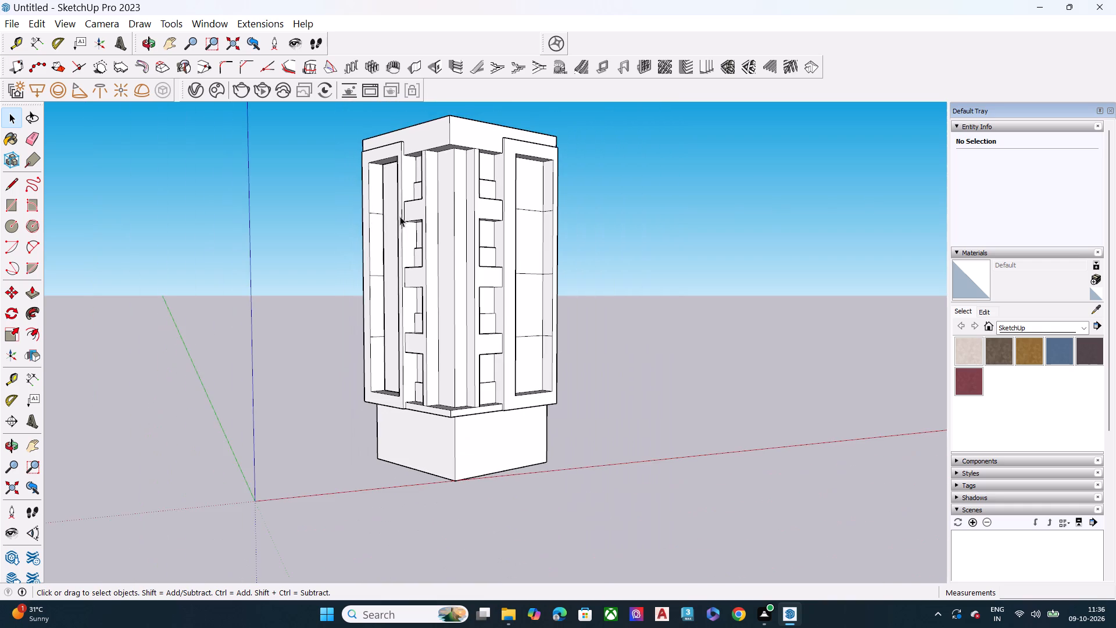
middle_drag(473, 319, 497, 308)
scroll(477, 293, down, 1)
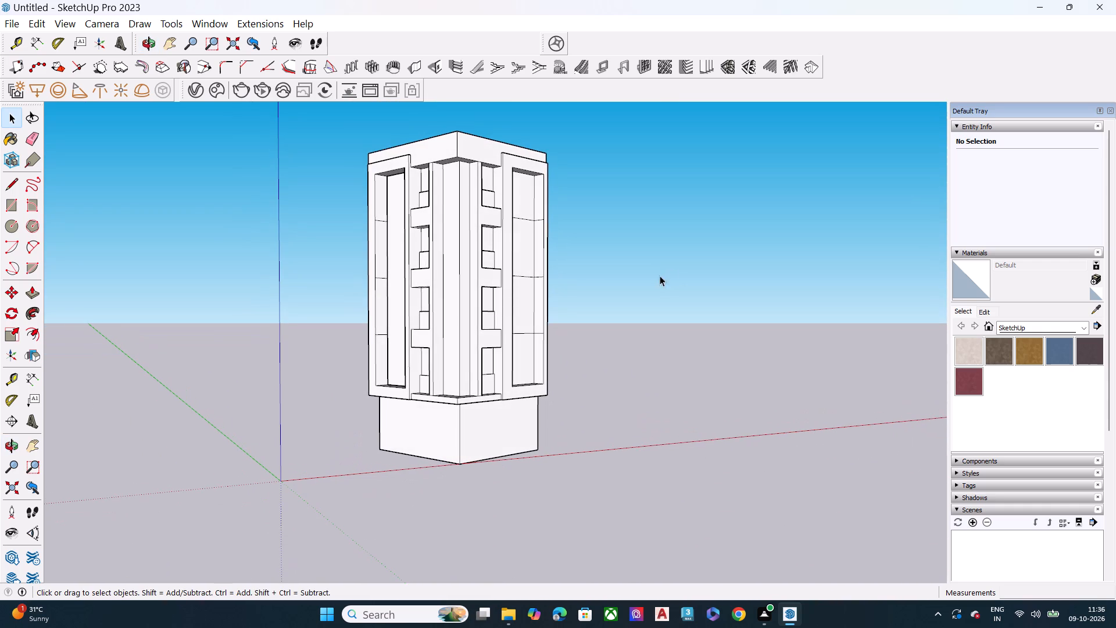
Examine the lower window bays, frame bottoms, corner column foot and ledge above the base from both sides.
scroll(469, 286, up, 5)
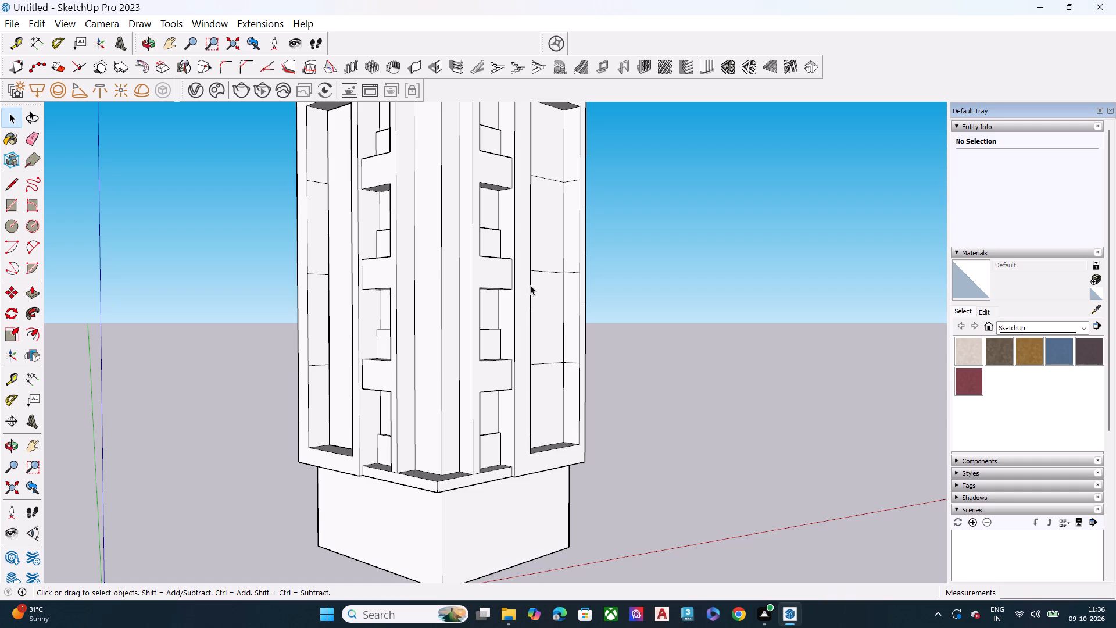
scroll(517, 345, down, 3)
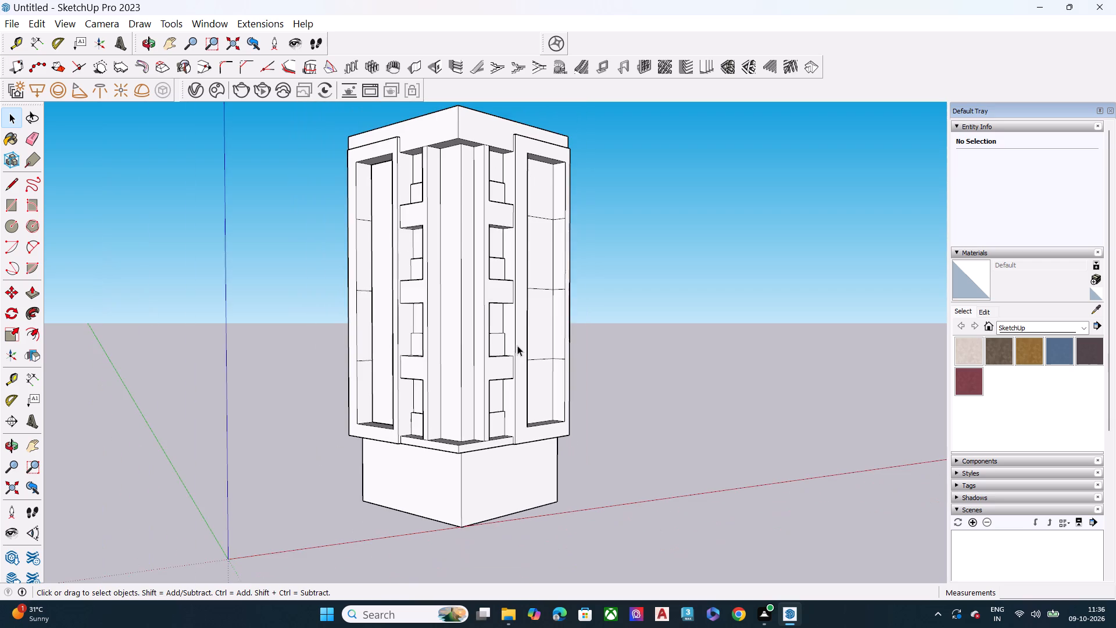
middle_drag(559, 420, 704, 441)
scroll(599, 426, up, 5)
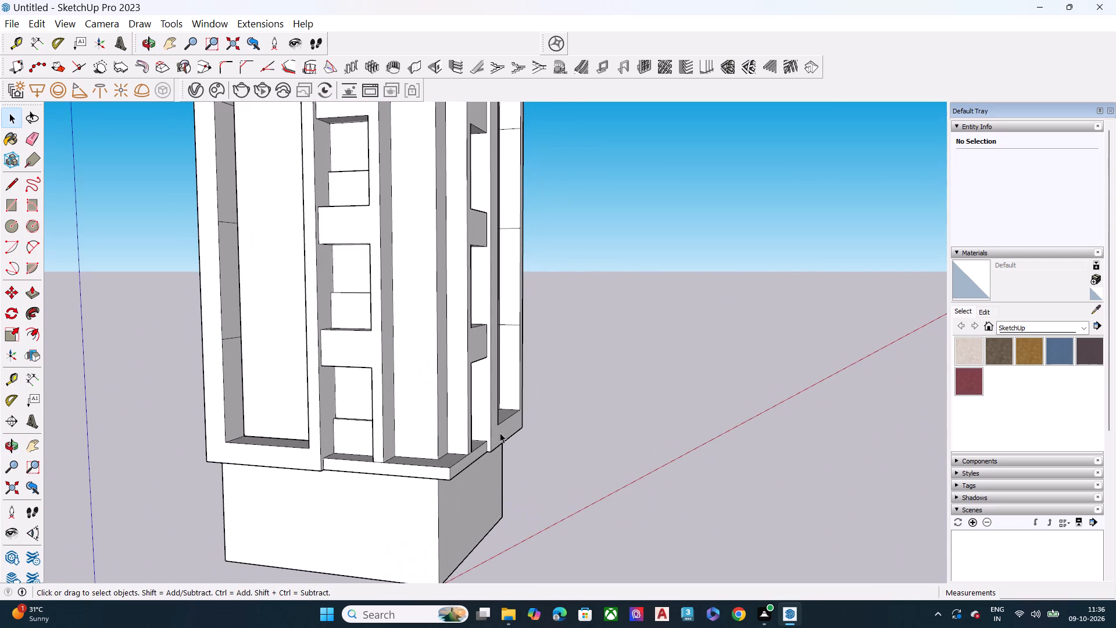
scroll(425, 472, down, 1)
scroll(425, 472, up, 2)
scroll(425, 472, down, 1)
scroll(425, 472, up, 3)
middle_drag(443, 459, 364, 577)
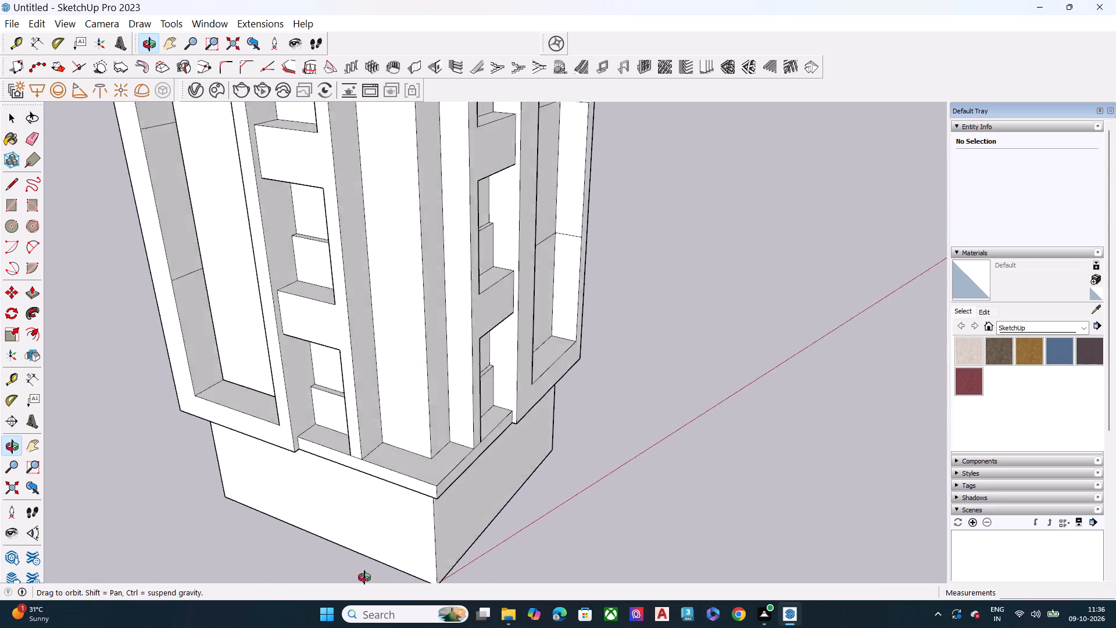
middle_drag(364, 577, 356, 577)
scroll(490, 429, up, 1)
scroll(574, 379, down, 2)
middle_drag(612, 404, 449, 465)
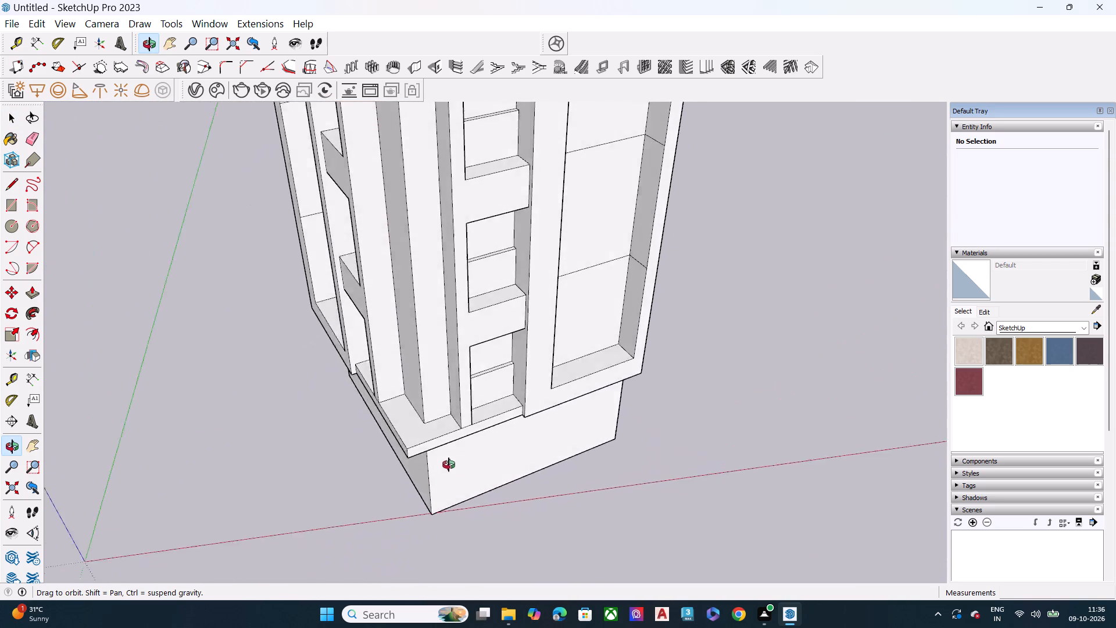
middle_drag(449, 465, 661, 326)
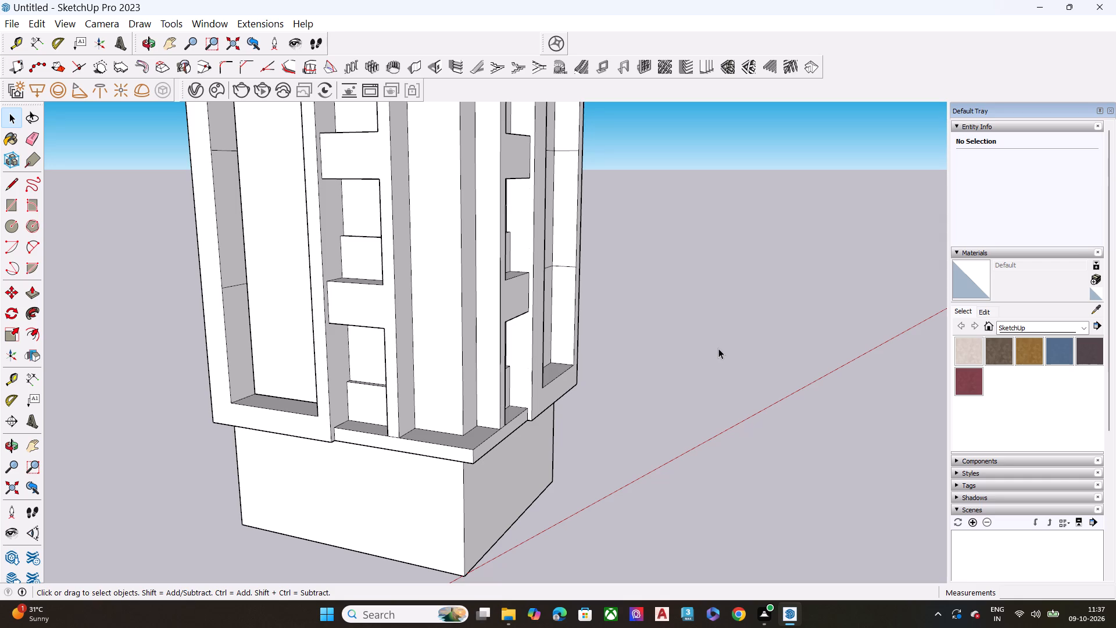
scroll(220, 352, down, 5)
middle_drag(362, 366, 289, 362)
scroll(292, 364, up, 1)
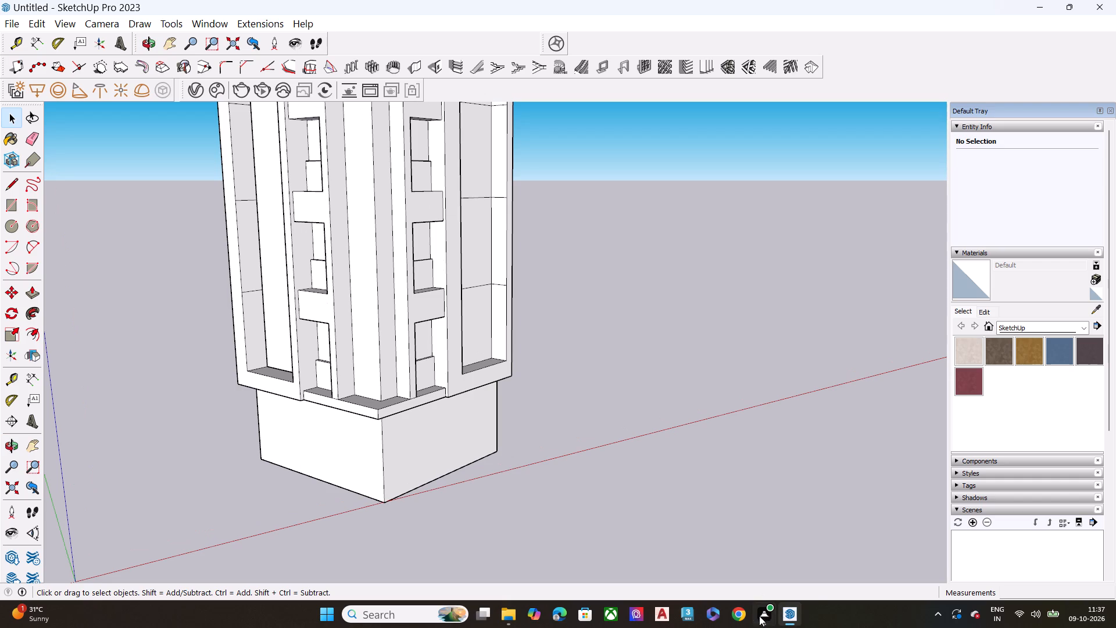
Open the reference photo 1000093875.jpg and compare the apartment's facade and base with the tower model.
click(505, 619)
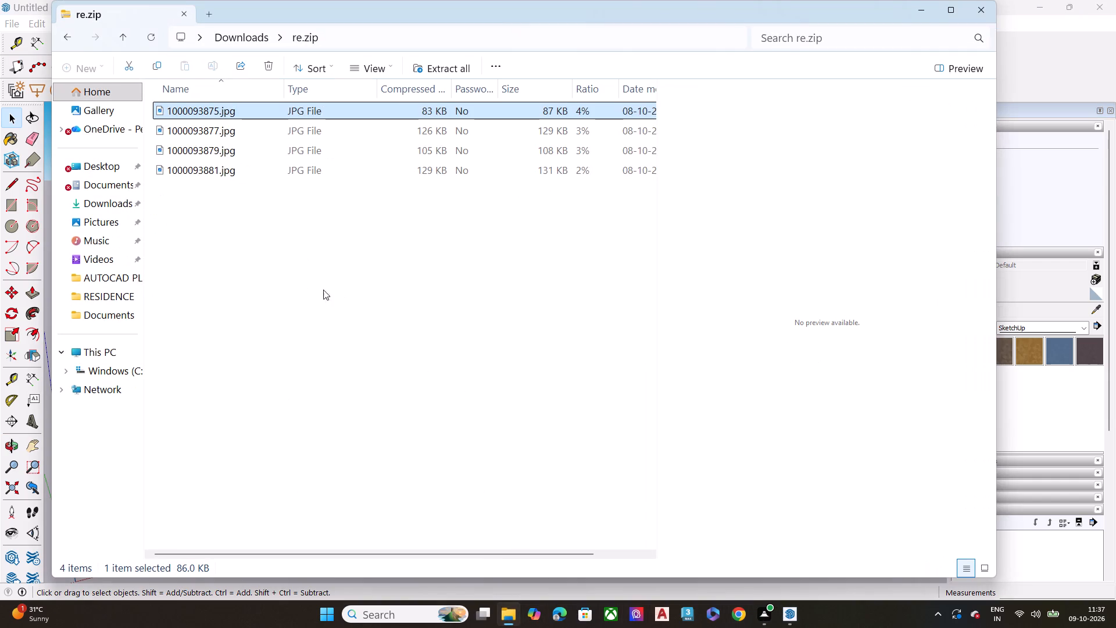
double_click(400, 105)
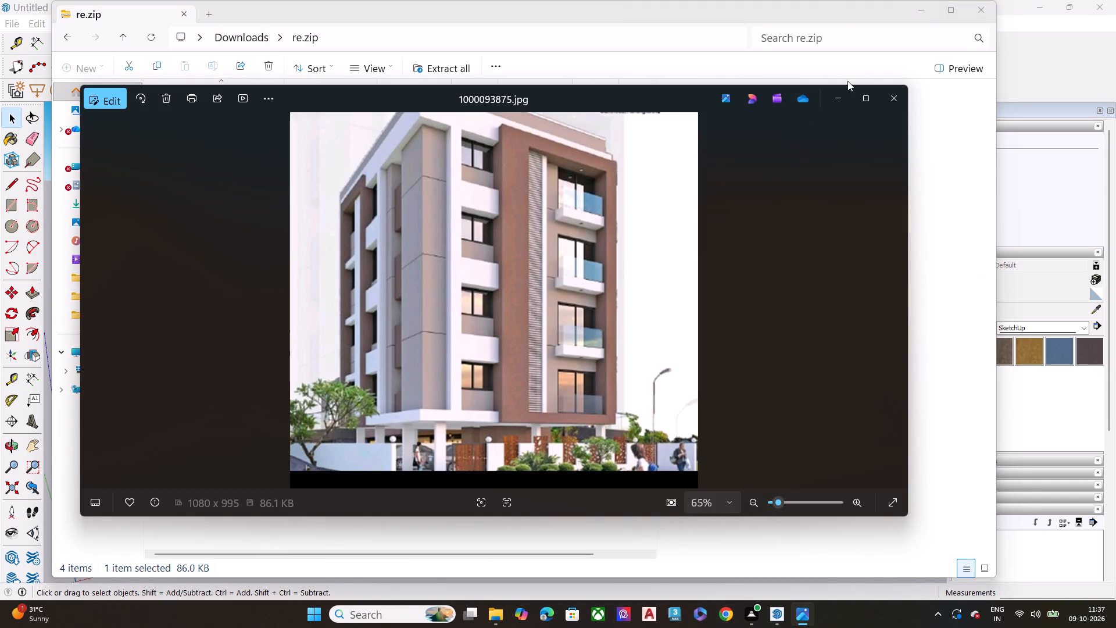
click(917, 4)
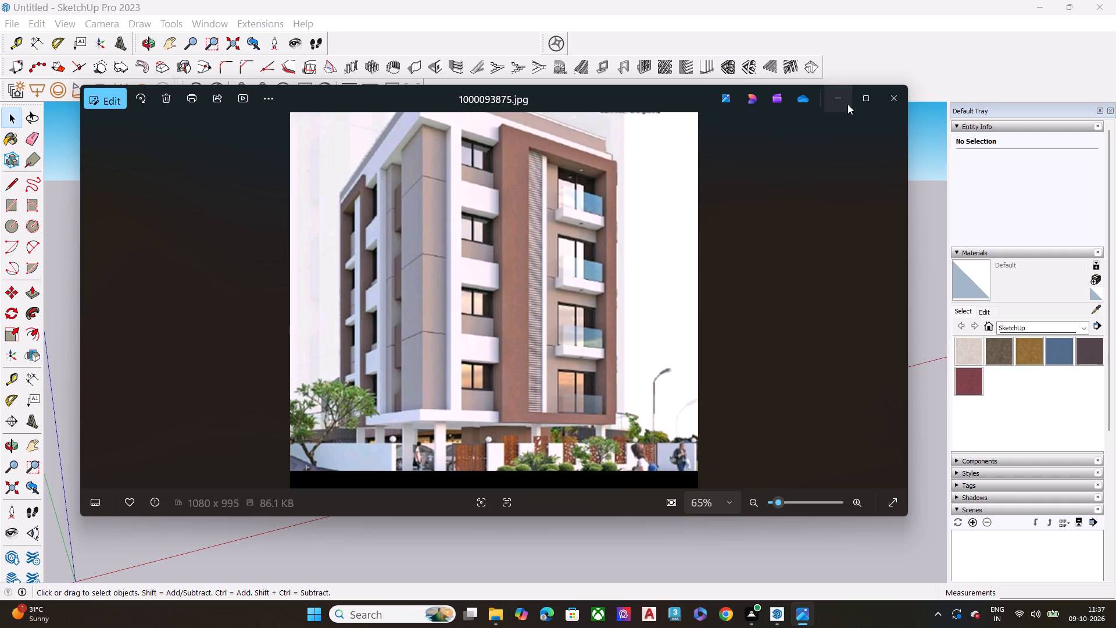
click(836, 103)
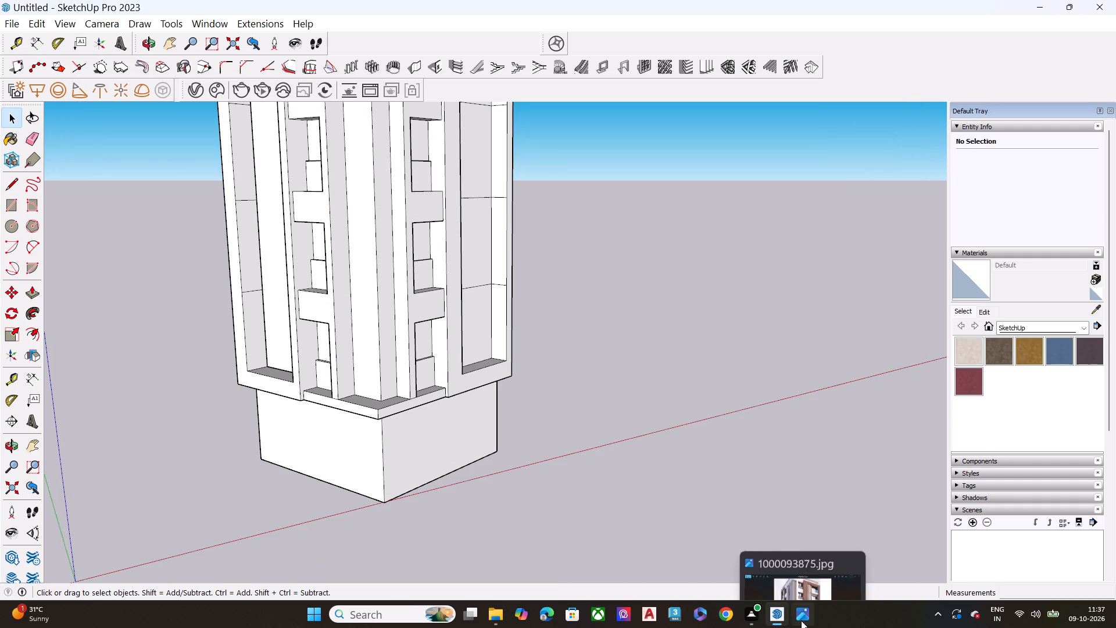
click(801, 620)
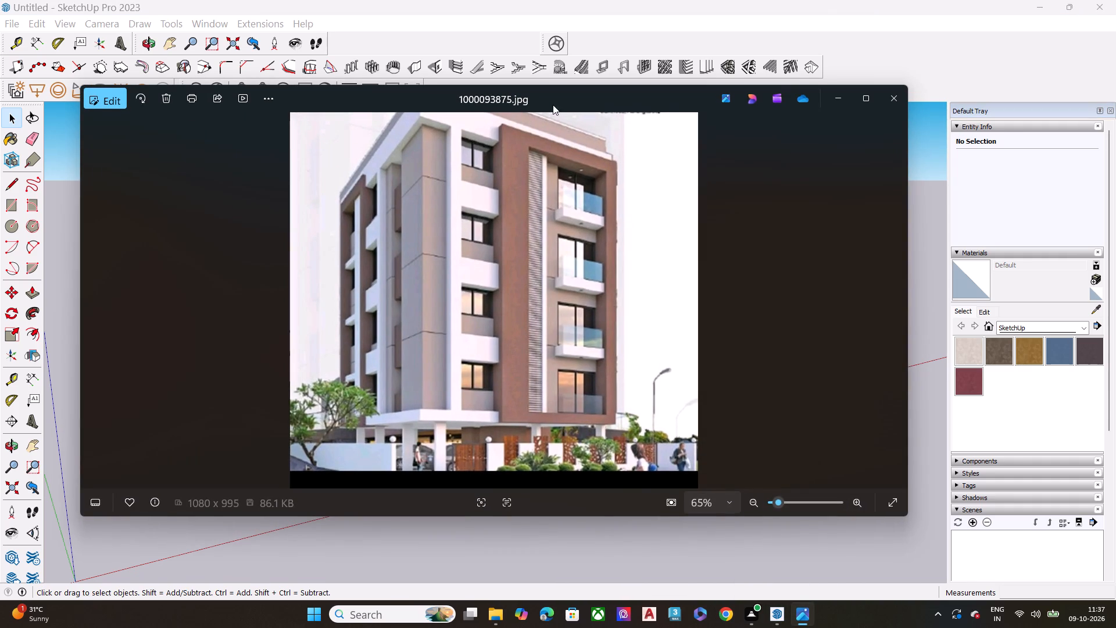
drag(553, 98, 552, 476)
scroll(469, 233, down, 7)
scroll(900, 182, down, 4)
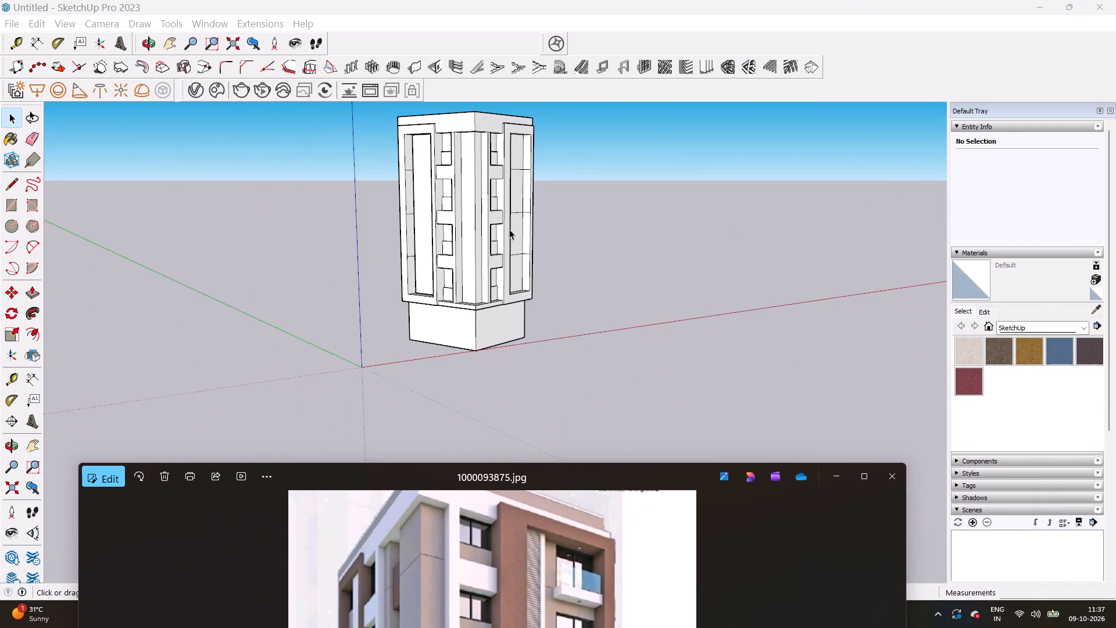
scroll(431, 220, up, 5)
scroll(366, 262, down, 1)
scroll(365, 263, up, 3)
scroll(942, 87, up, 1)
scroll(500, 326, down, 2)
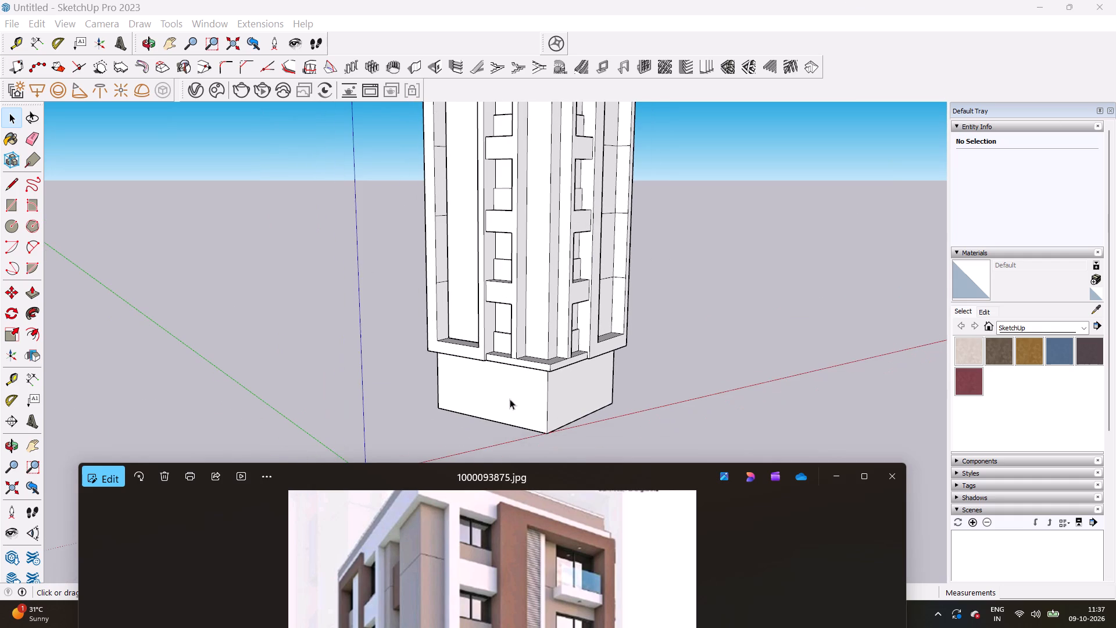
drag(538, 476, 536, 105)
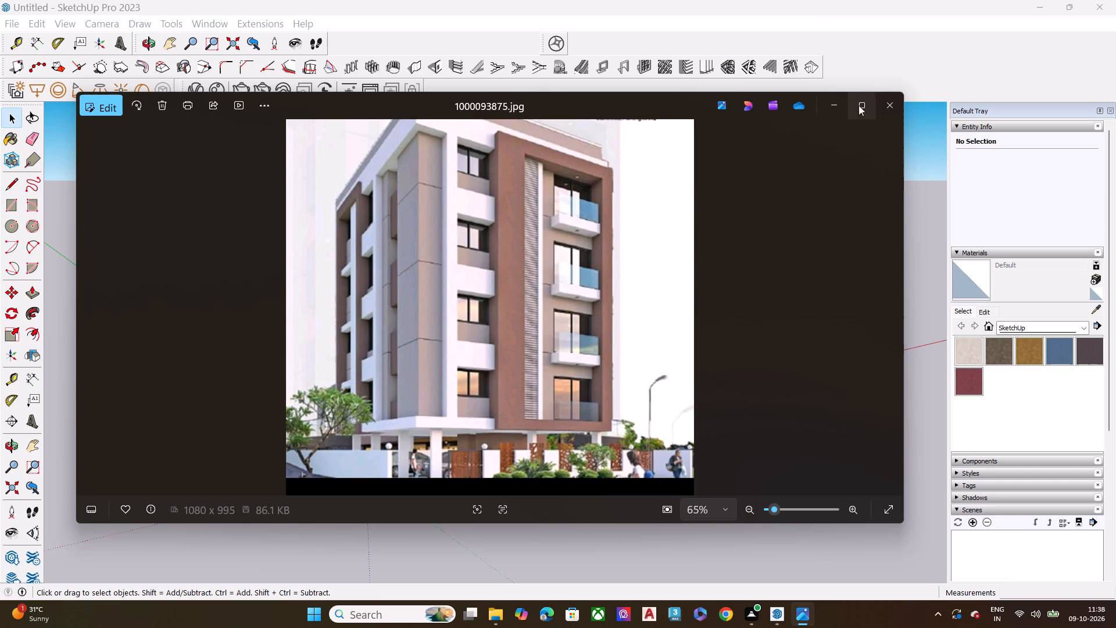
click(885, 100)
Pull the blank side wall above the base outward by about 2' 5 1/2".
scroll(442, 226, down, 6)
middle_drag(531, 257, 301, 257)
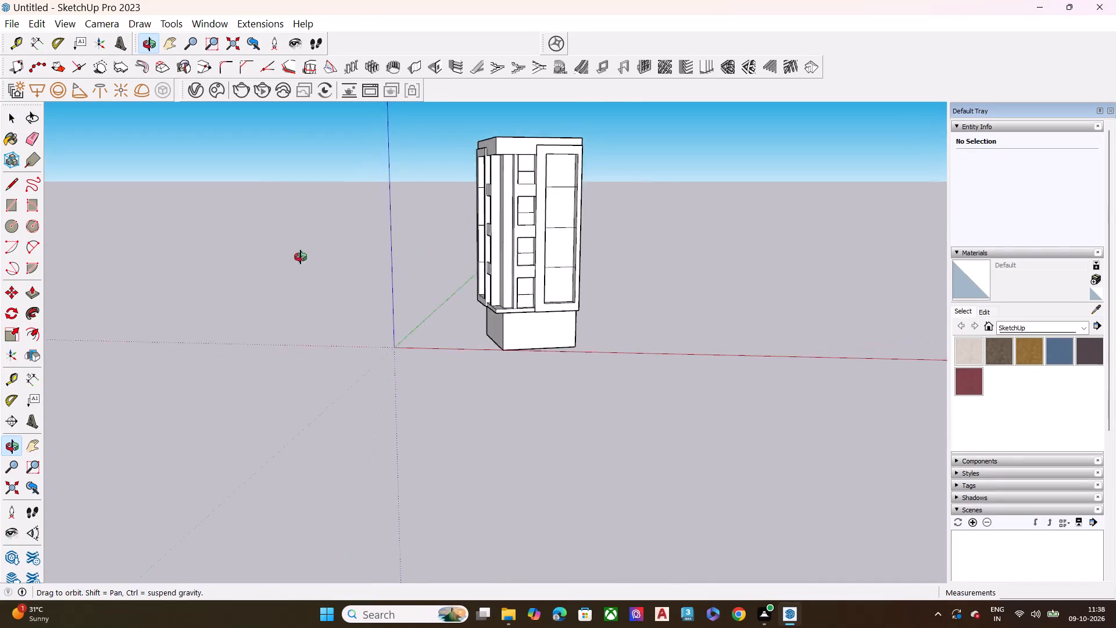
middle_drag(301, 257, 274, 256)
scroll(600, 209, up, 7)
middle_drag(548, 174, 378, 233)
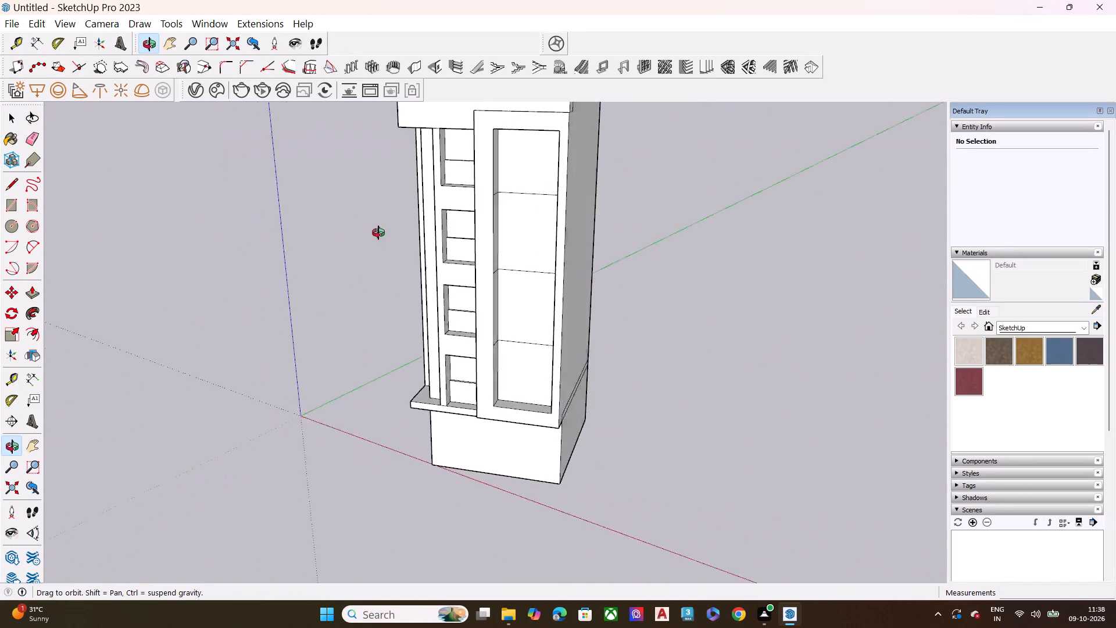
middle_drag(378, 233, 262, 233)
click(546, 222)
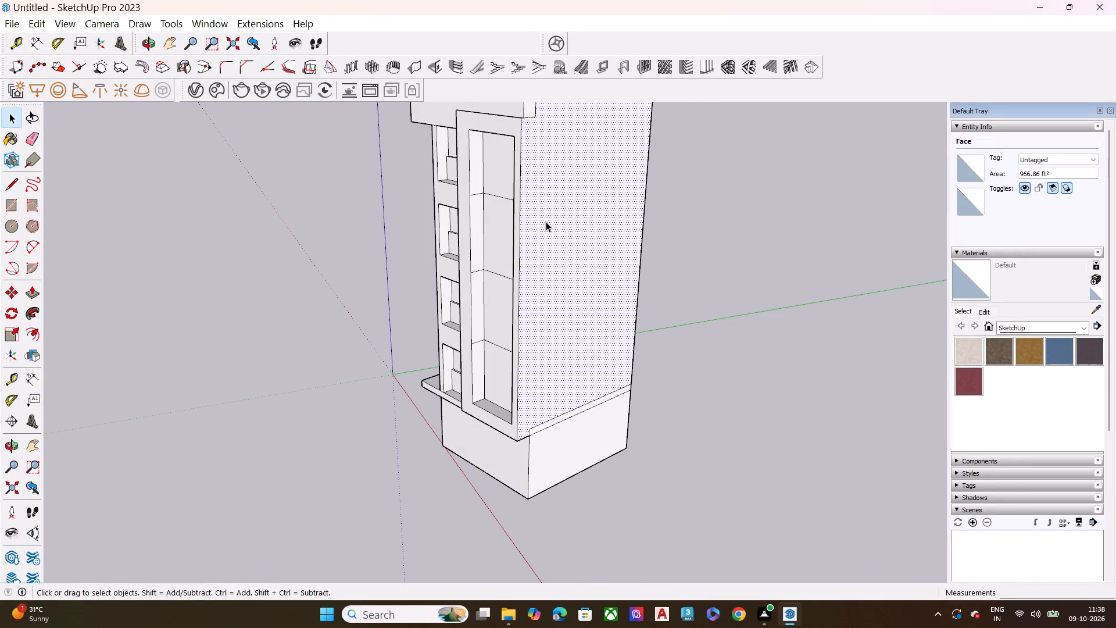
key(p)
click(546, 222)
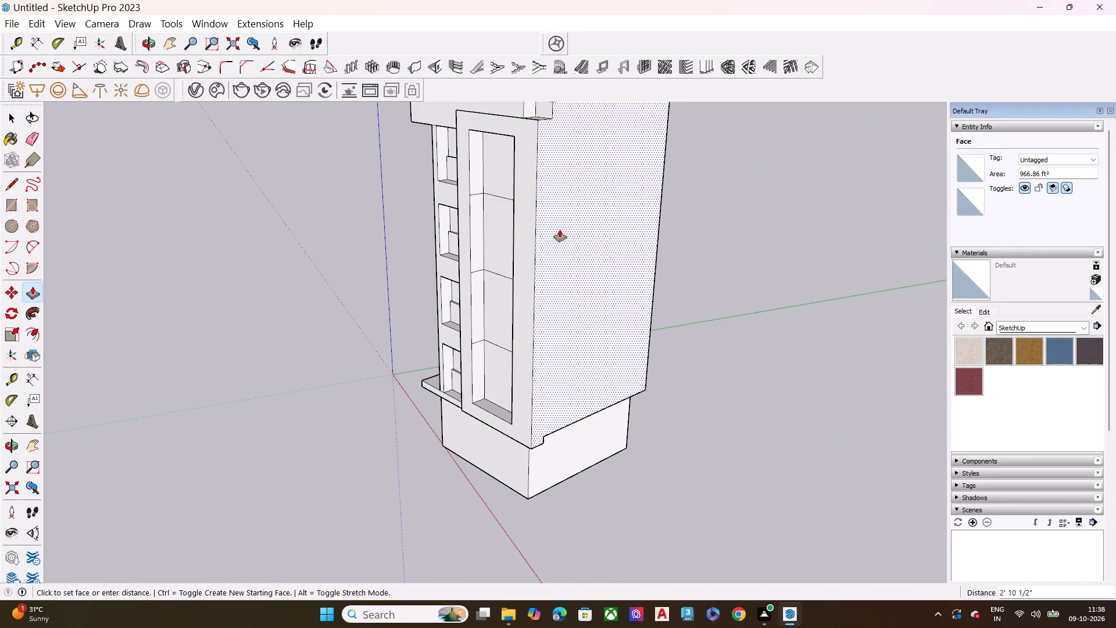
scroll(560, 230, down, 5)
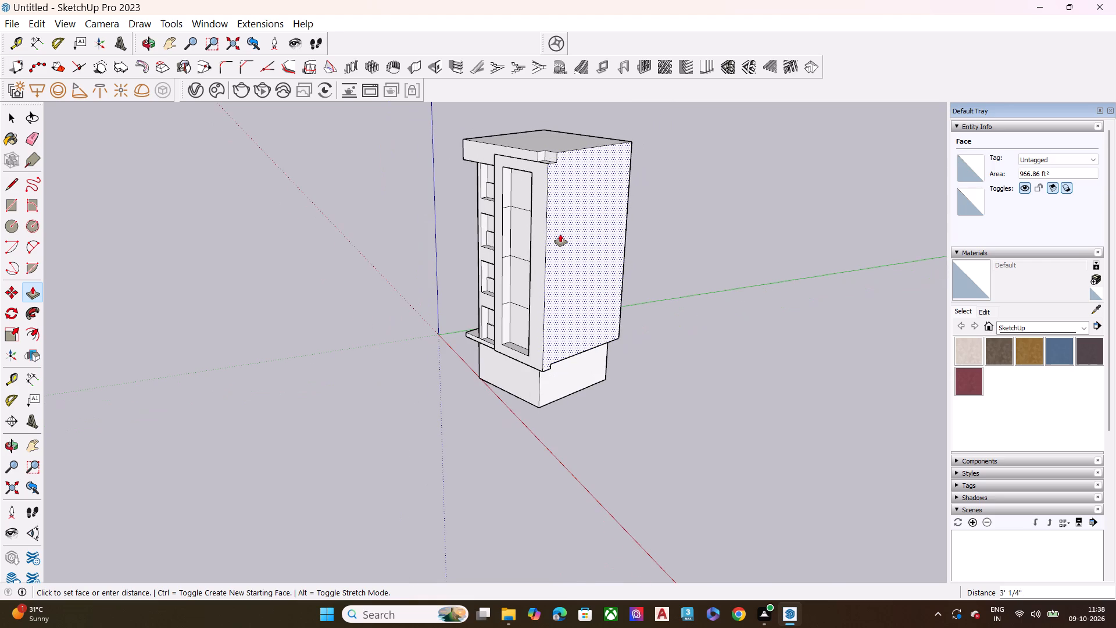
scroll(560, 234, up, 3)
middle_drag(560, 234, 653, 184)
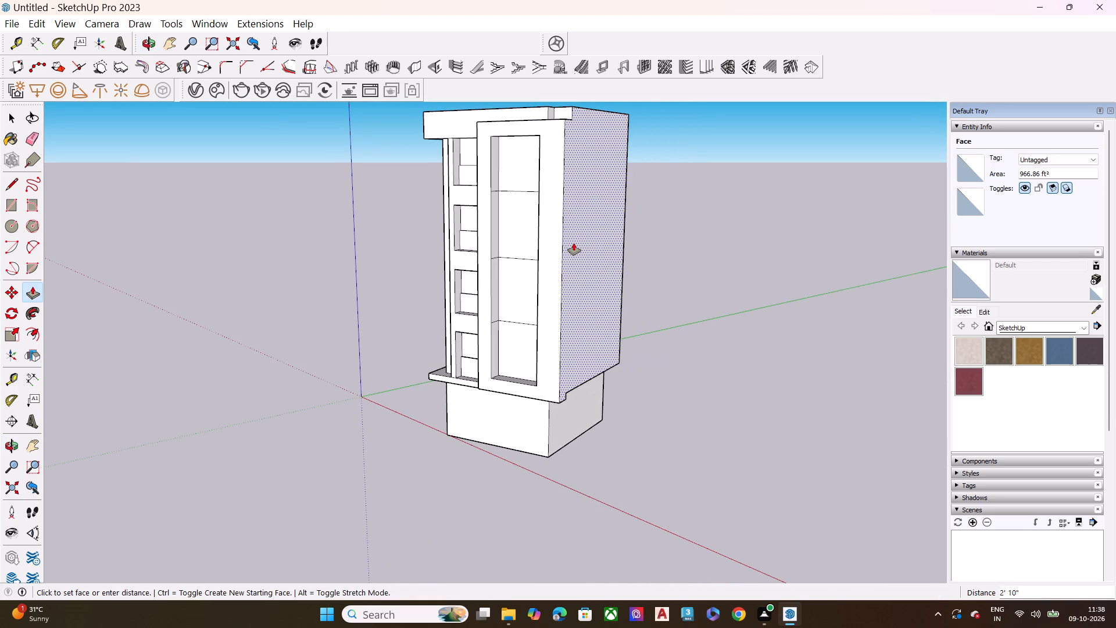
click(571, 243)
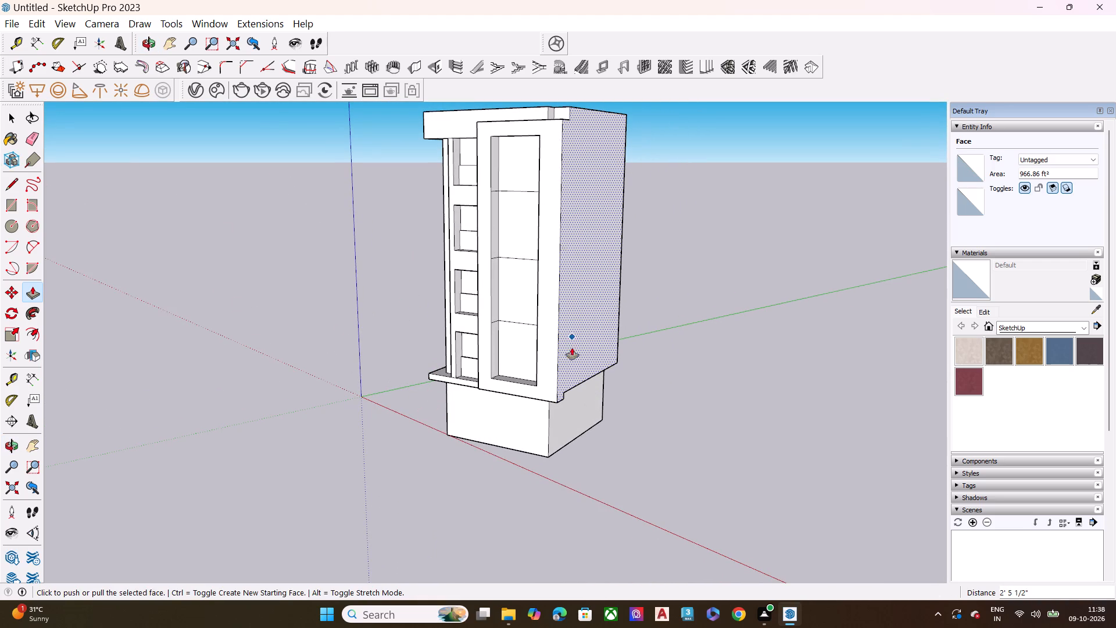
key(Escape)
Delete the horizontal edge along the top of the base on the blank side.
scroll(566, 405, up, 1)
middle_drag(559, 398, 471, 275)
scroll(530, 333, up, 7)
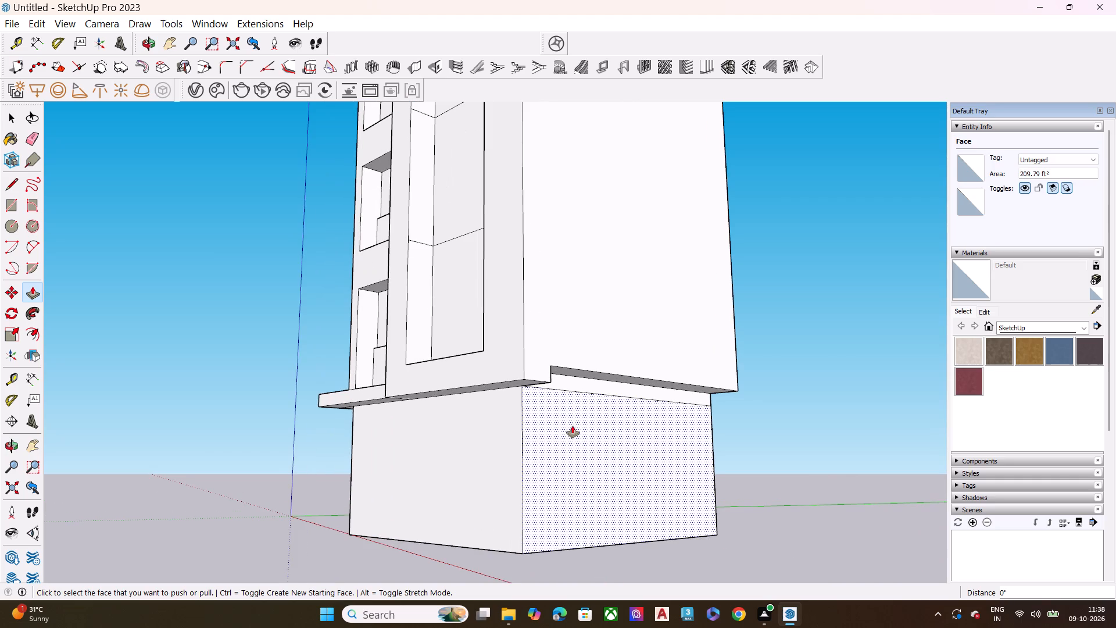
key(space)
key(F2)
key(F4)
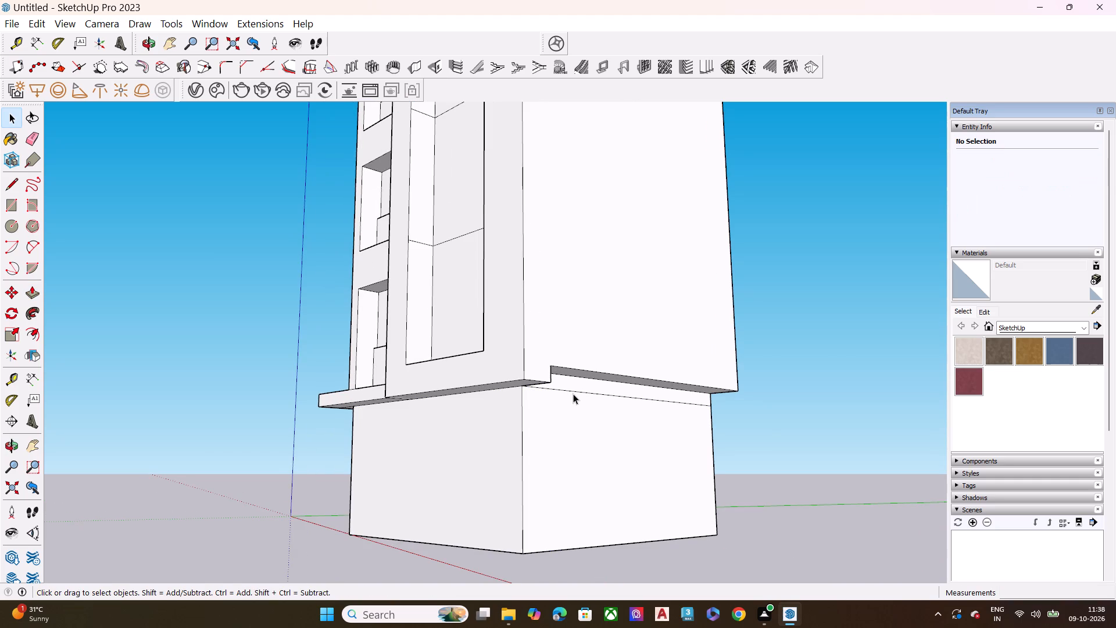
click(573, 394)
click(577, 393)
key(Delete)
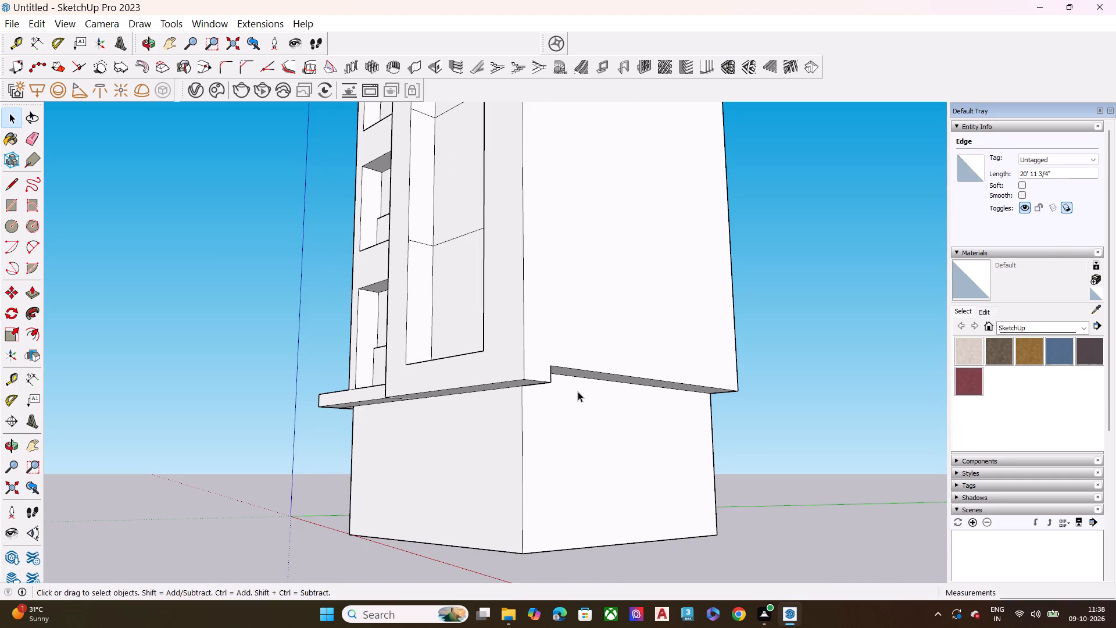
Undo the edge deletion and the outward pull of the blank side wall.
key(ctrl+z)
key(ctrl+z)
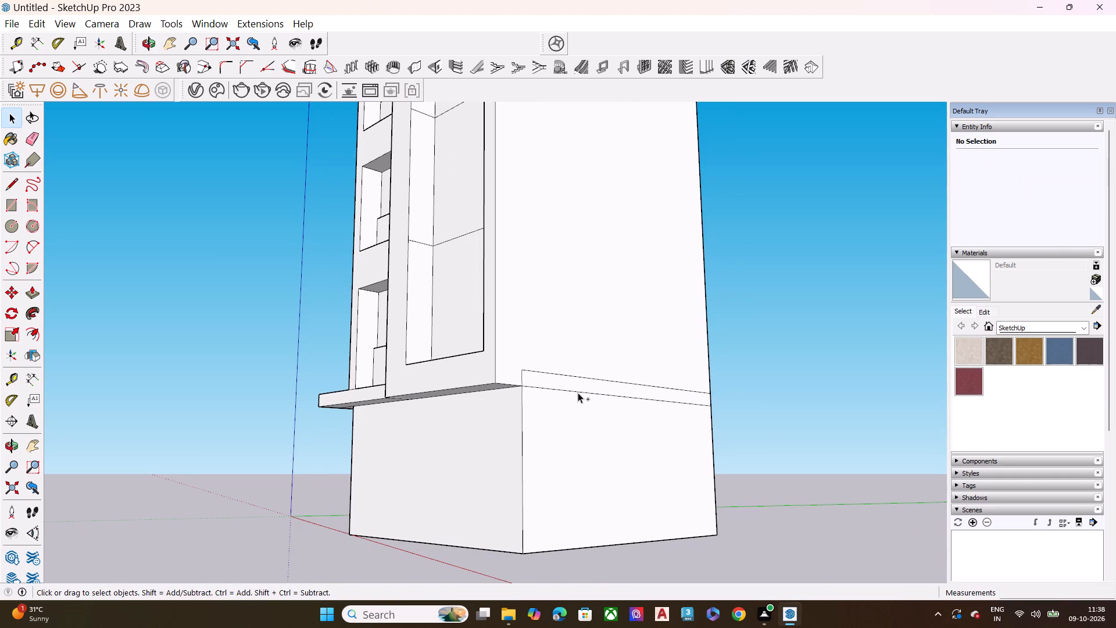
Delete the two horizontal edges and the short vertical edge dividing the blank side wall from the base.
click(571, 390)
key(Delete)
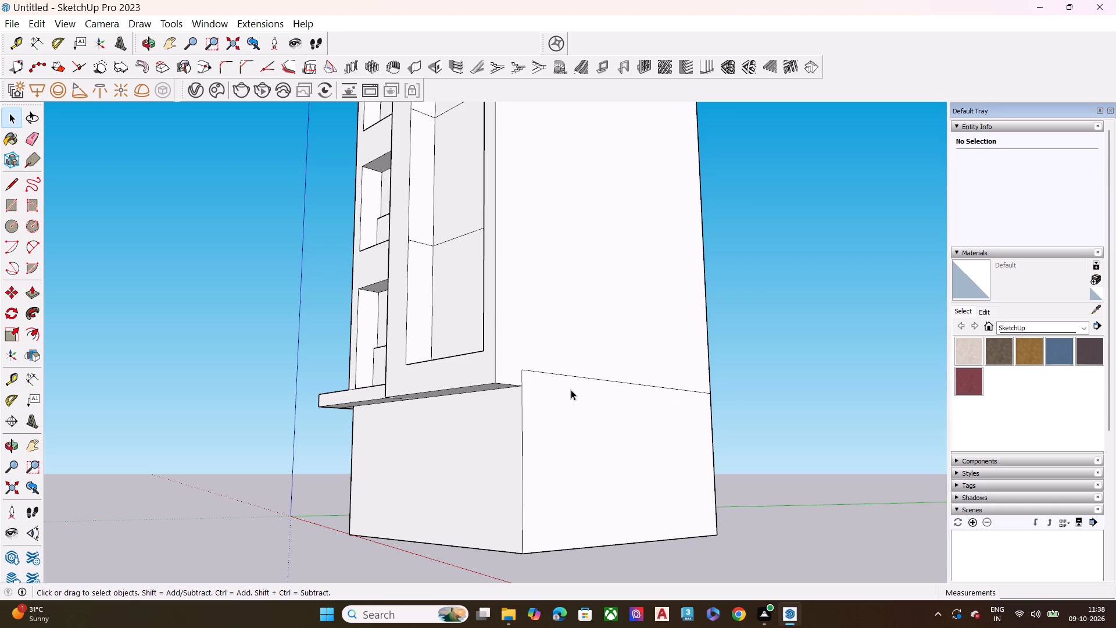
click(575, 378)
key(Delete)
click(523, 374)
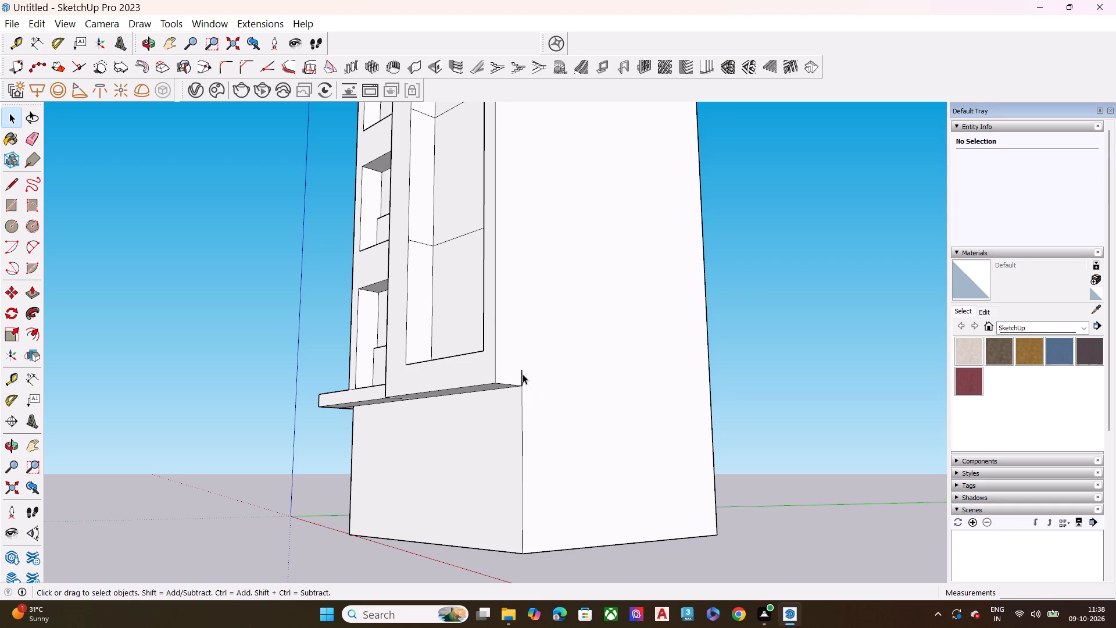
key(Delete)
Pull the merged side face of tower and base outward by about 2' 11 1/4".
click(582, 404)
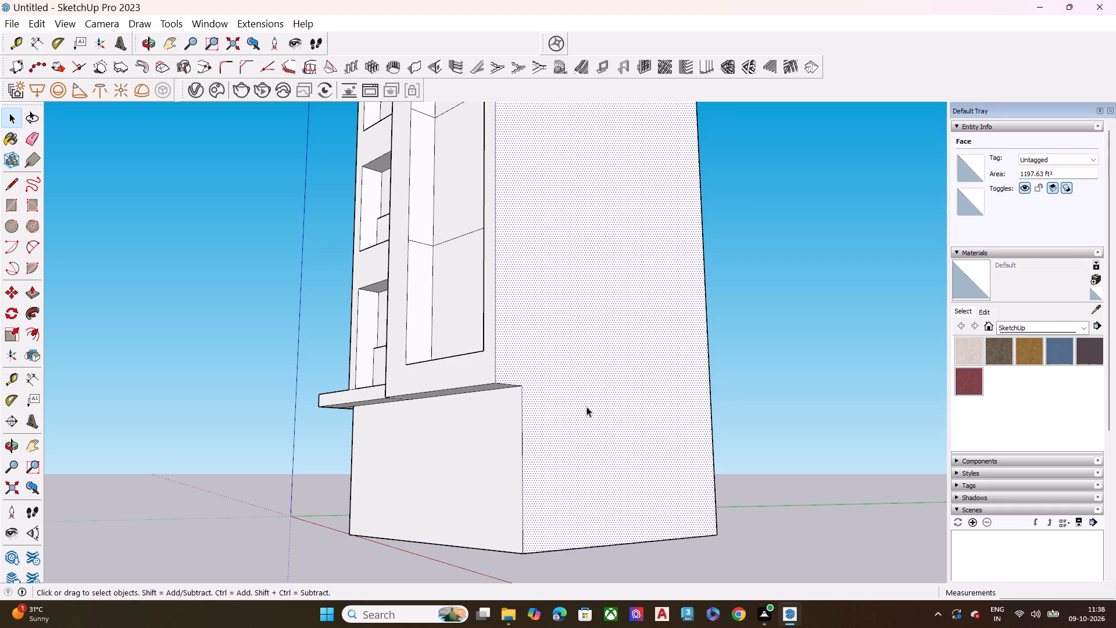
key(p)
click(586, 406)
middle_drag(615, 414, 821, 510)
scroll(760, 488, down, 5)
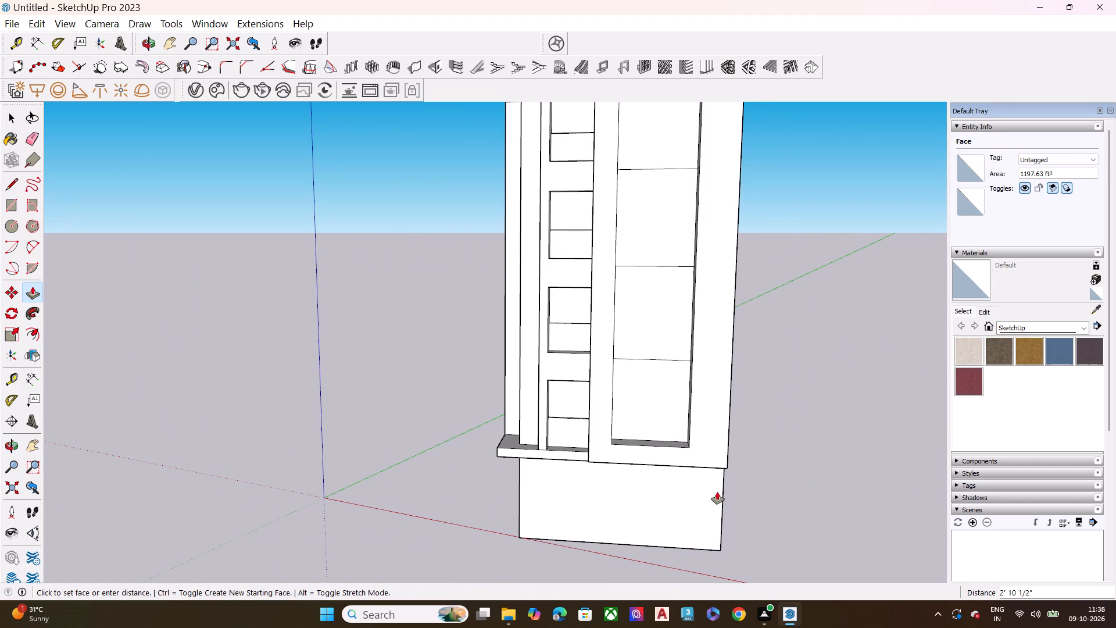
click(718, 493)
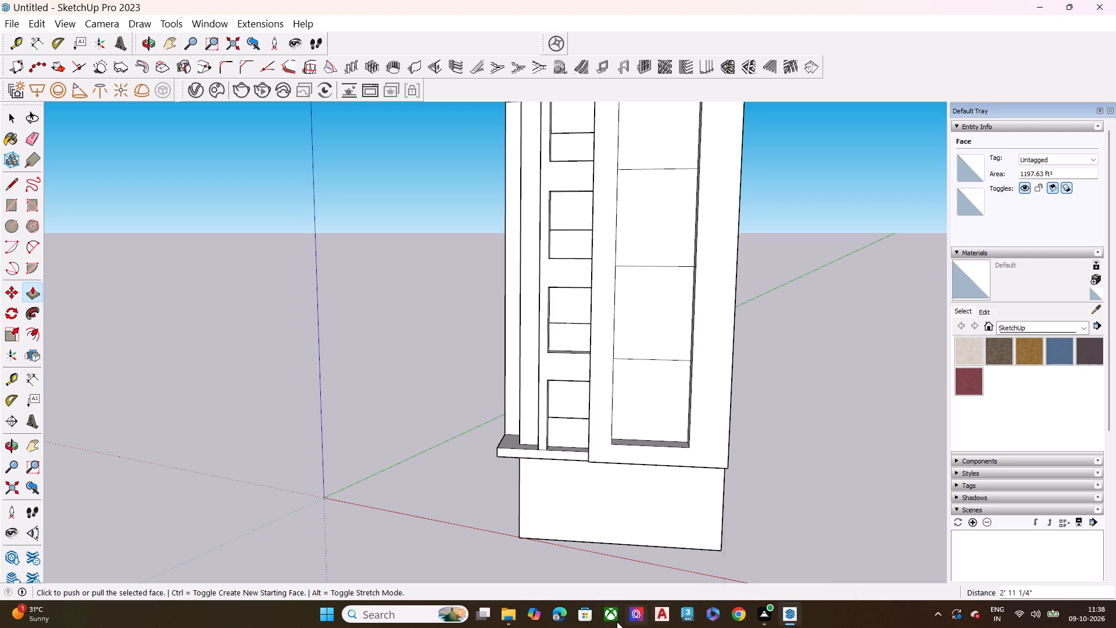
Examine the facade frame, balconies and base in reference photo 1000093875.jpg and compare them with the widened tower.
click(507, 614)
click(208, 101)
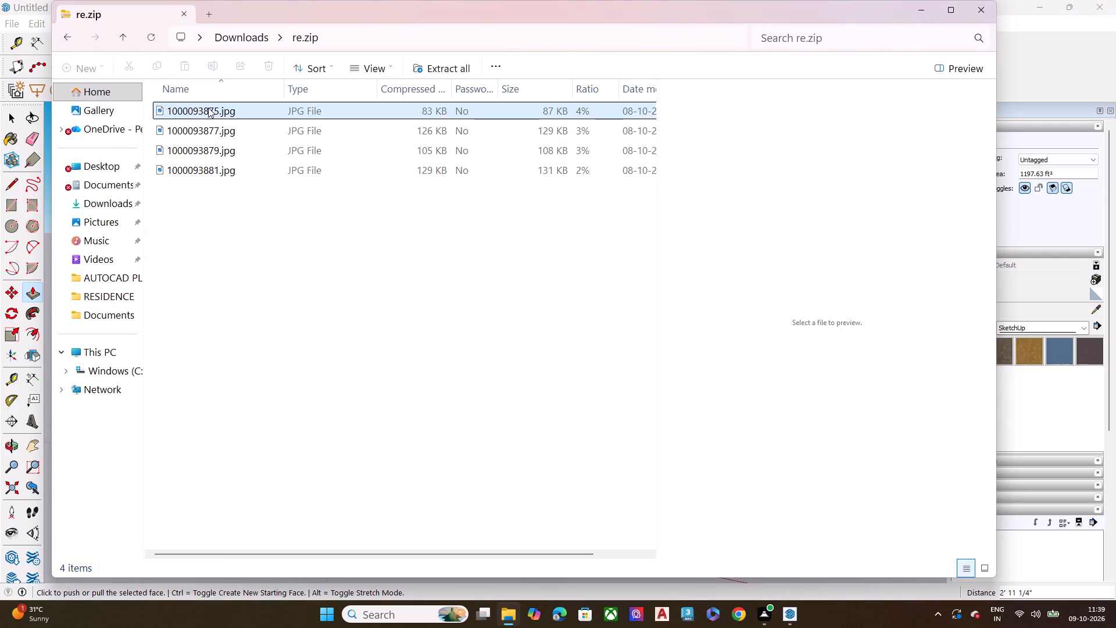
double_click(208, 108)
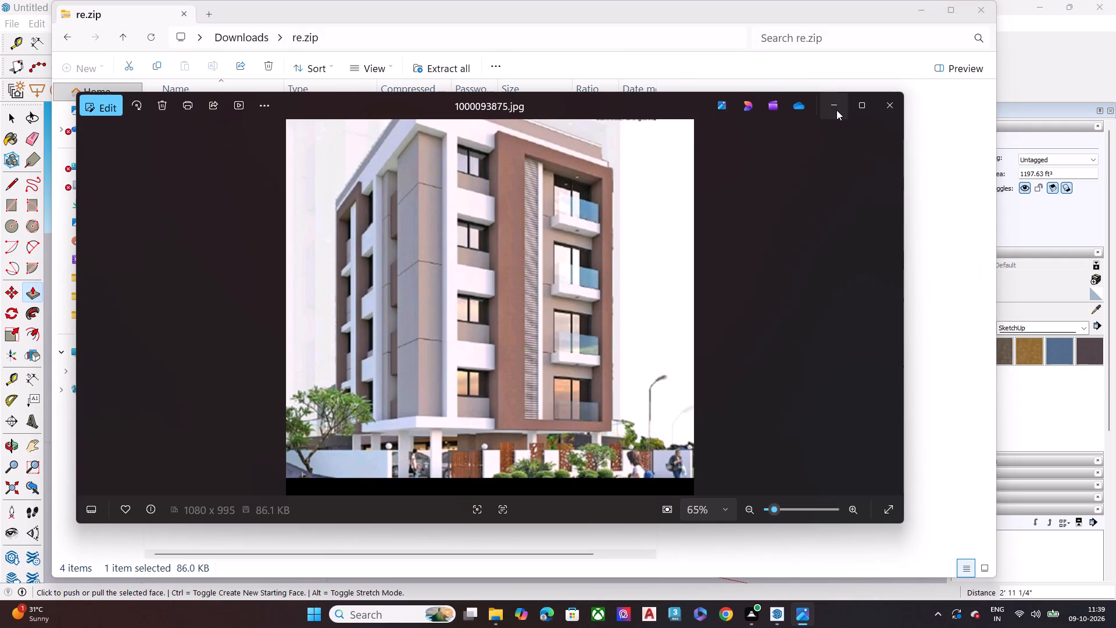
click(836, 110)
click(929, 8)
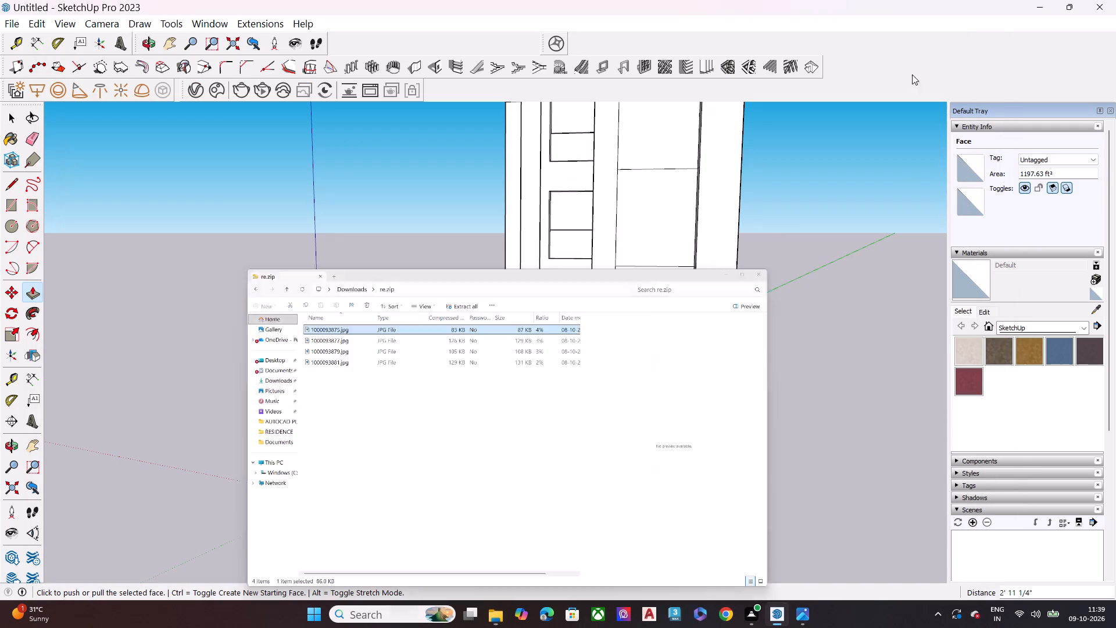
click(799, 624)
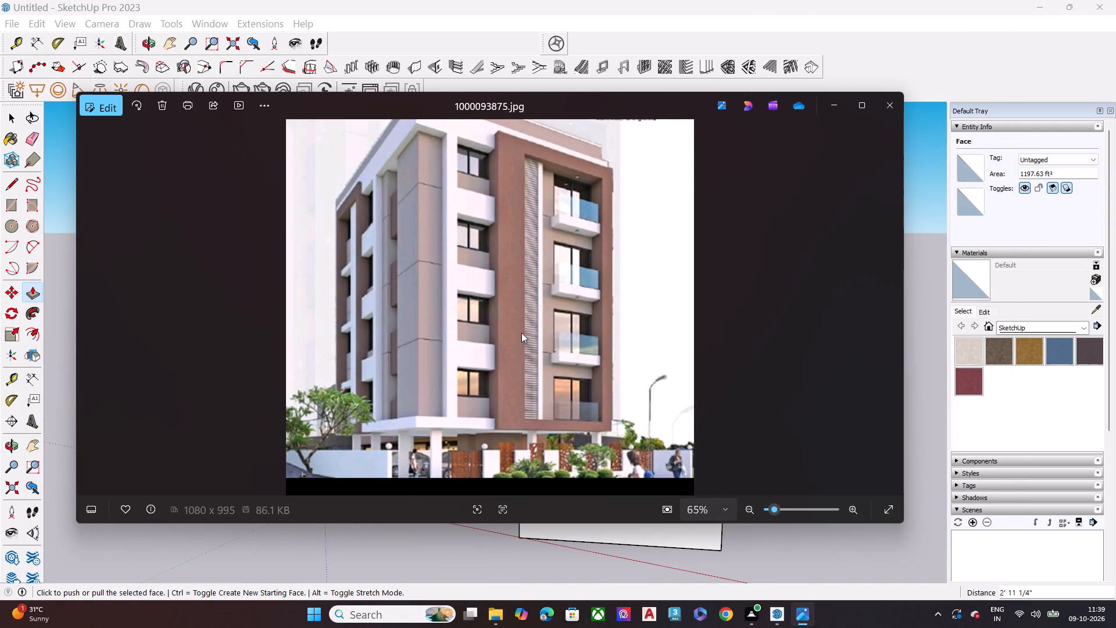
scroll(537, 208, up, 5)
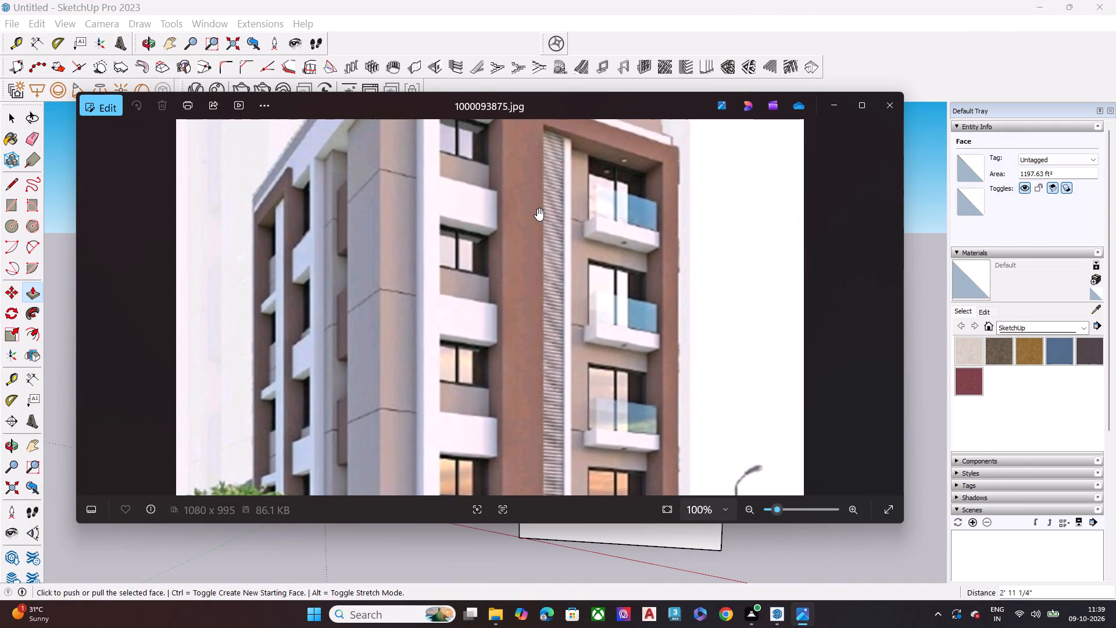
scroll(537, 208, down, 3)
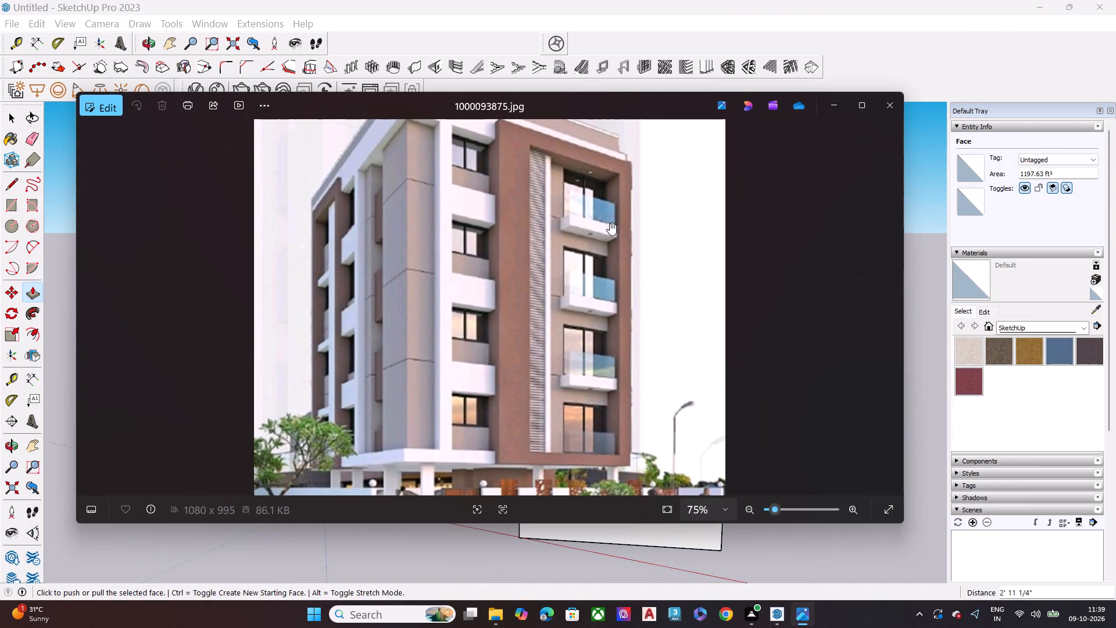
scroll(652, 490, up, 3)
scroll(652, 477, down, 5)
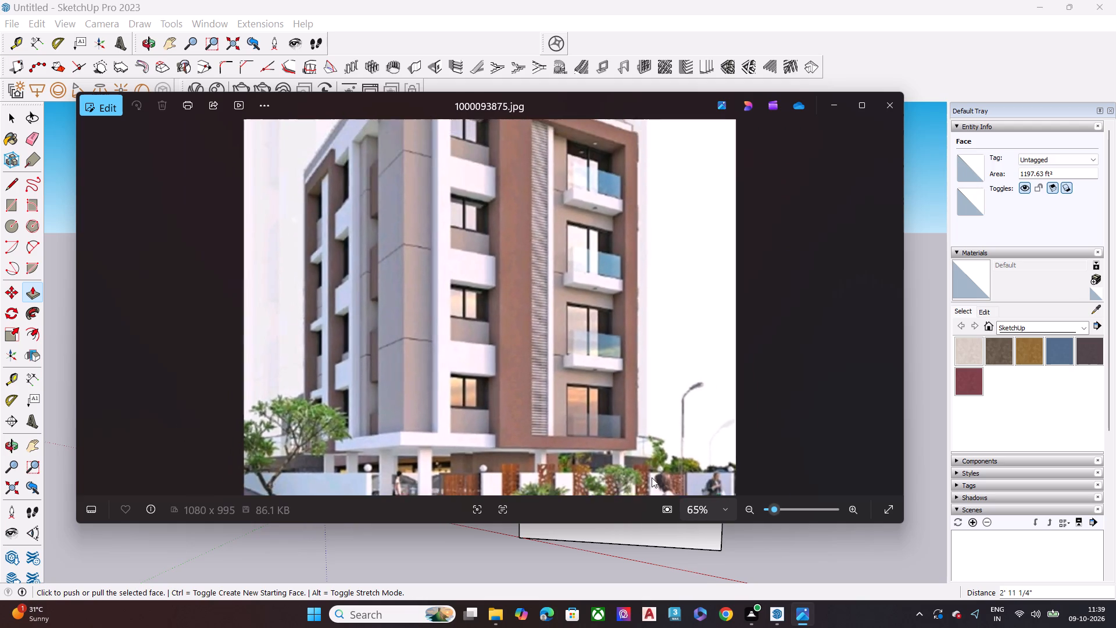
scroll(652, 477, down, 1)
scroll(654, 229, up, 9)
scroll(656, 231, down, 9)
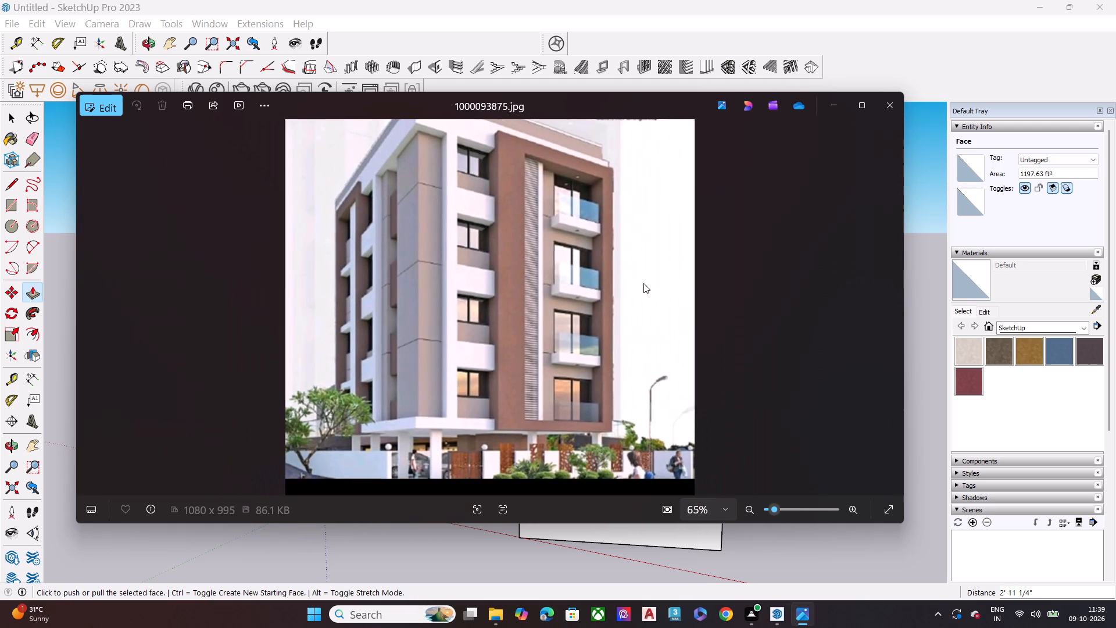
scroll(644, 286, down, 3)
click(834, 99)
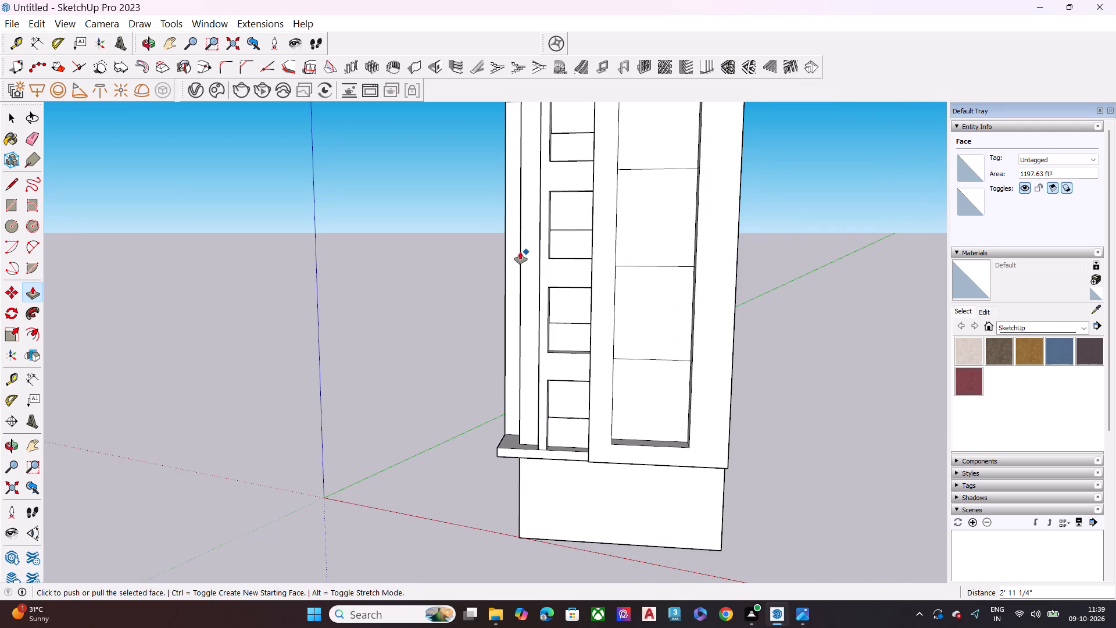
scroll(481, 299, down, 1)
middle_drag(555, 424, 744, 423)
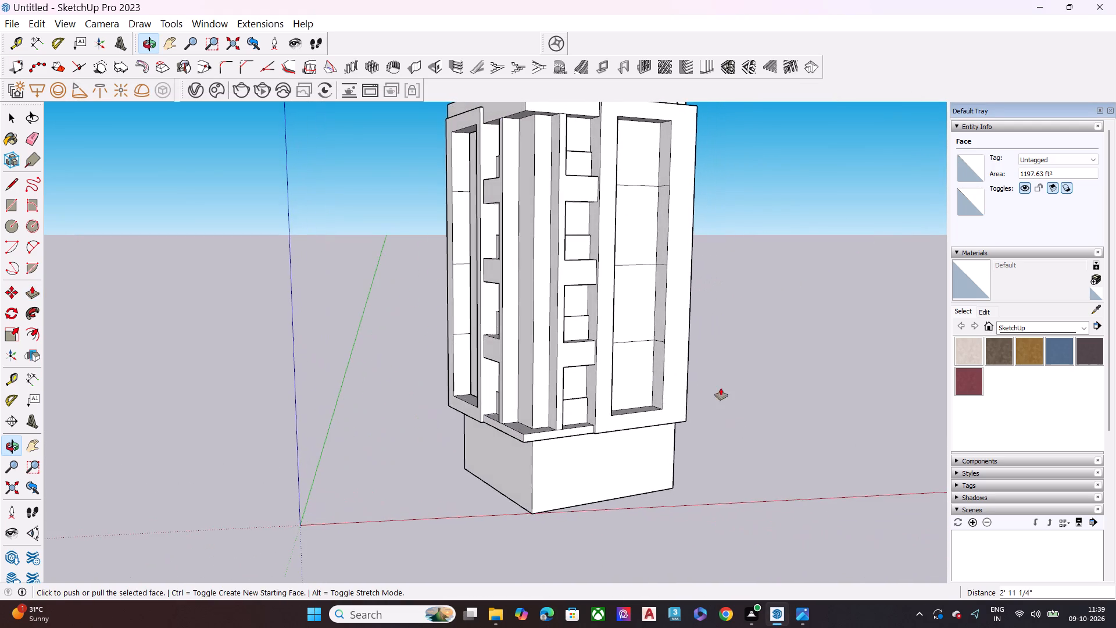
Delete the three short horizontal edges crossing the inner side face of the framed facade recess nearest the widened wall.
scroll(688, 334, up, 7)
key(space)
middle_drag(627, 366, 680, 366)
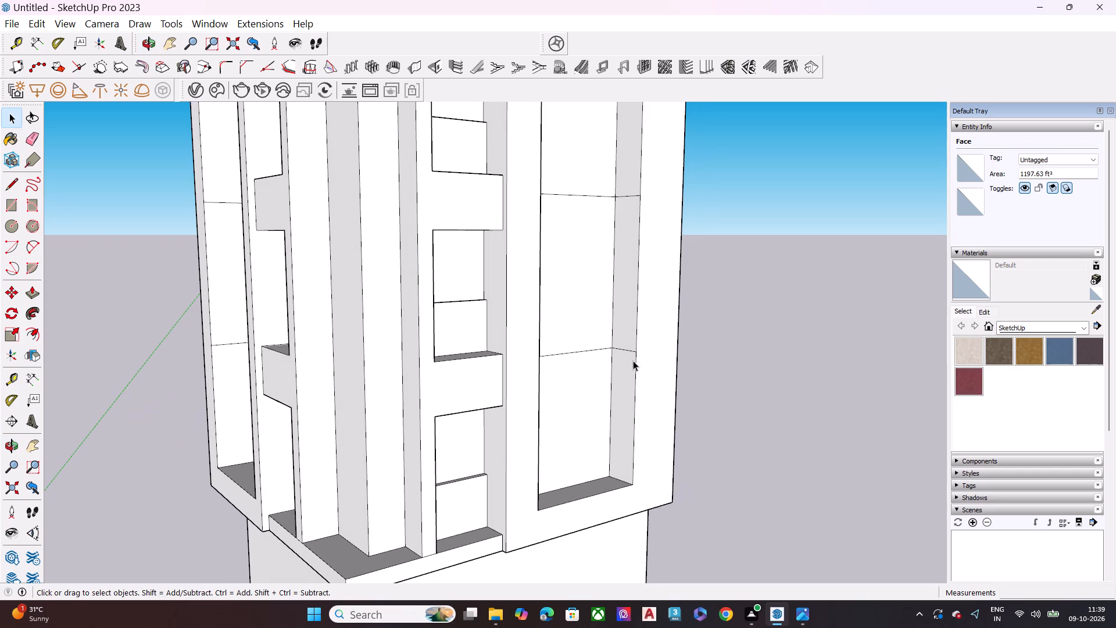
click(632, 351)
key(Delete)
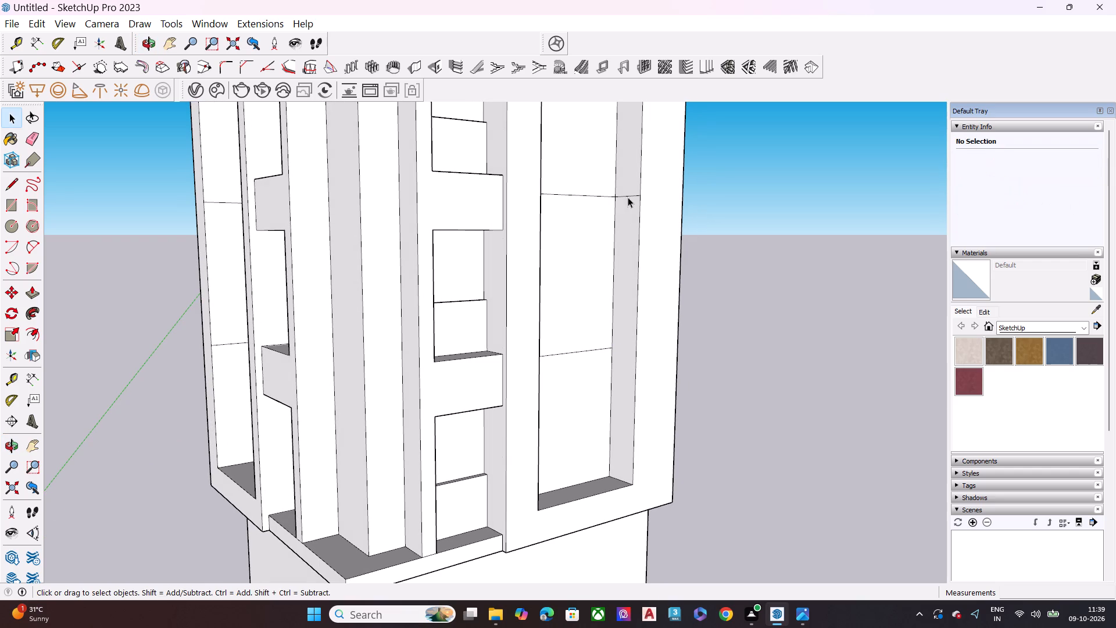
click(629, 195)
key(Delete)
scroll(629, 247, down, 2)
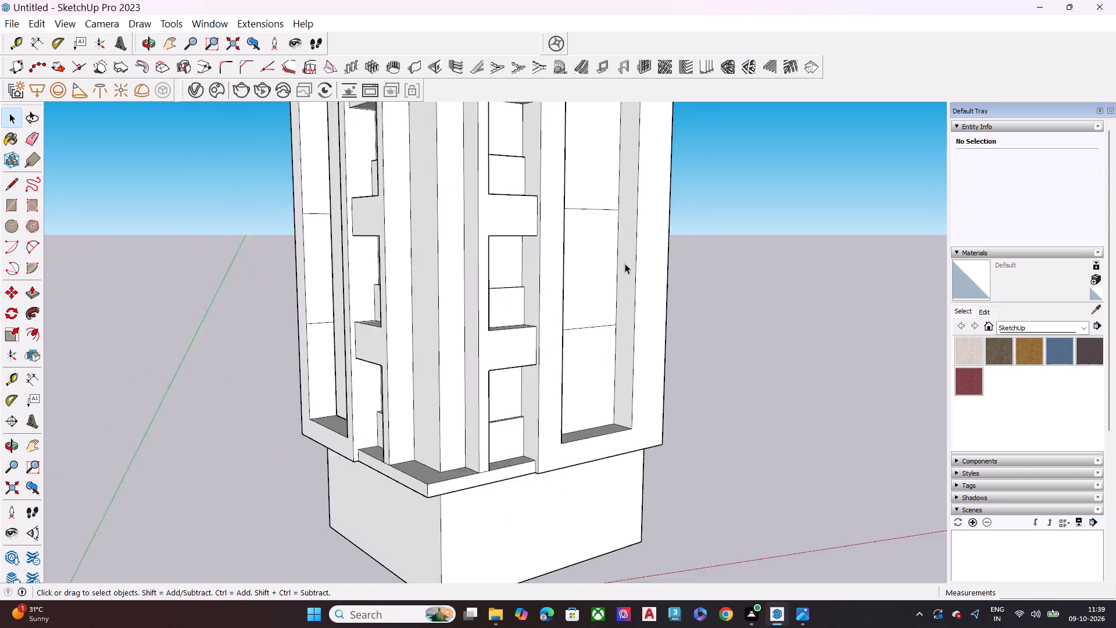
scroll(625, 263, down, 6)
scroll(626, 89, up, 12)
scroll(625, 132, down, 1)
scroll(625, 132, up, 3)
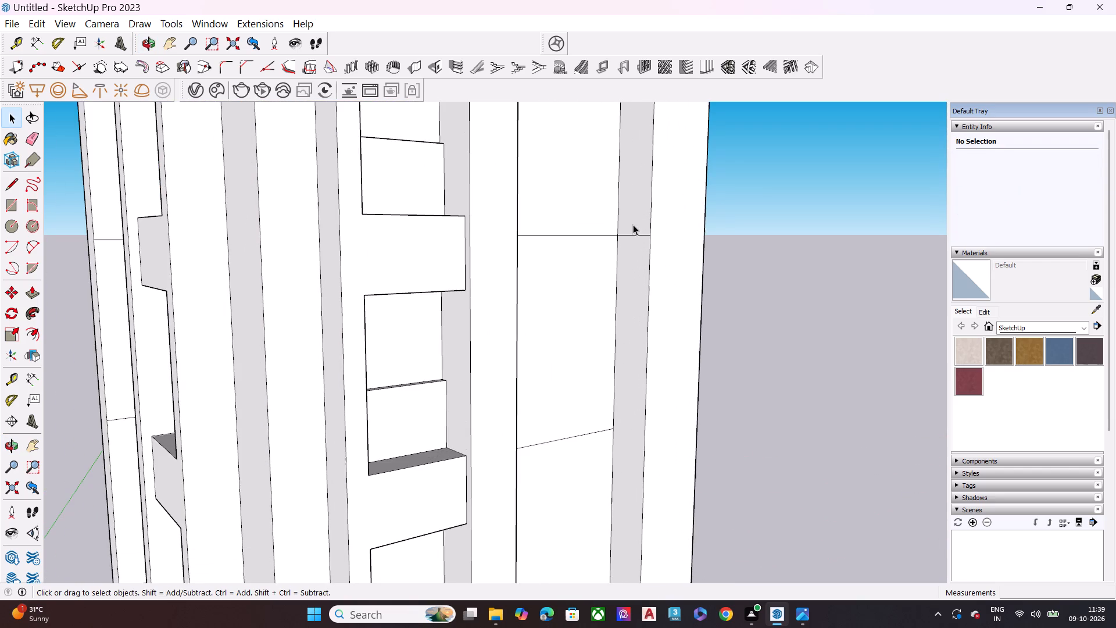
click(634, 234)
key(Delete)
Push the recess's inner side face toward the widened blank side wall by about 2' 6 3/4".
click(634, 255)
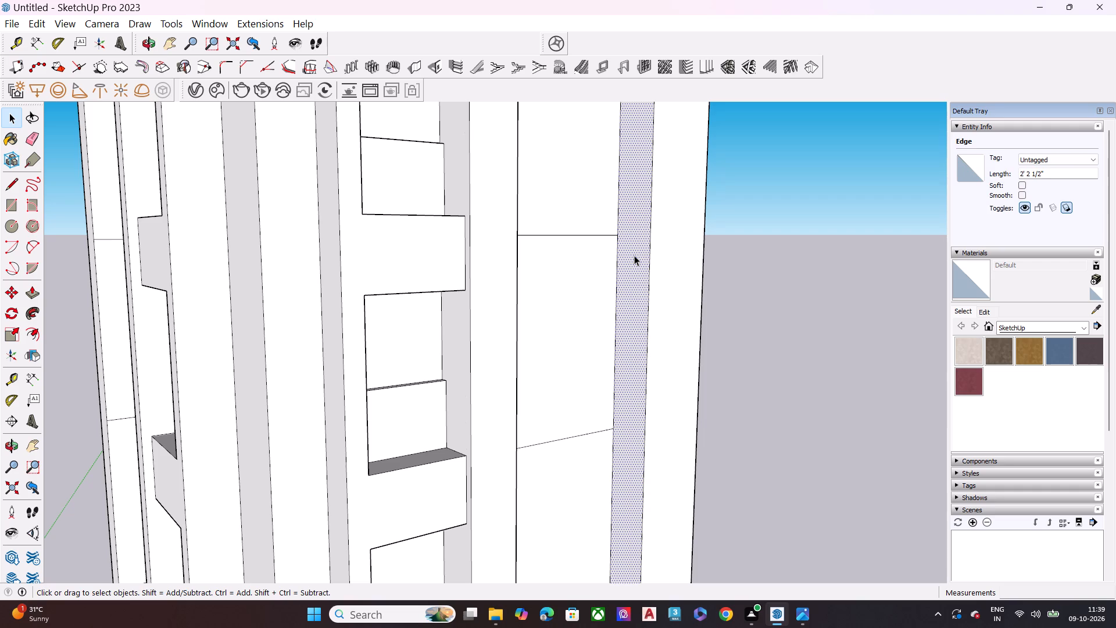
key(p)
click(634, 255)
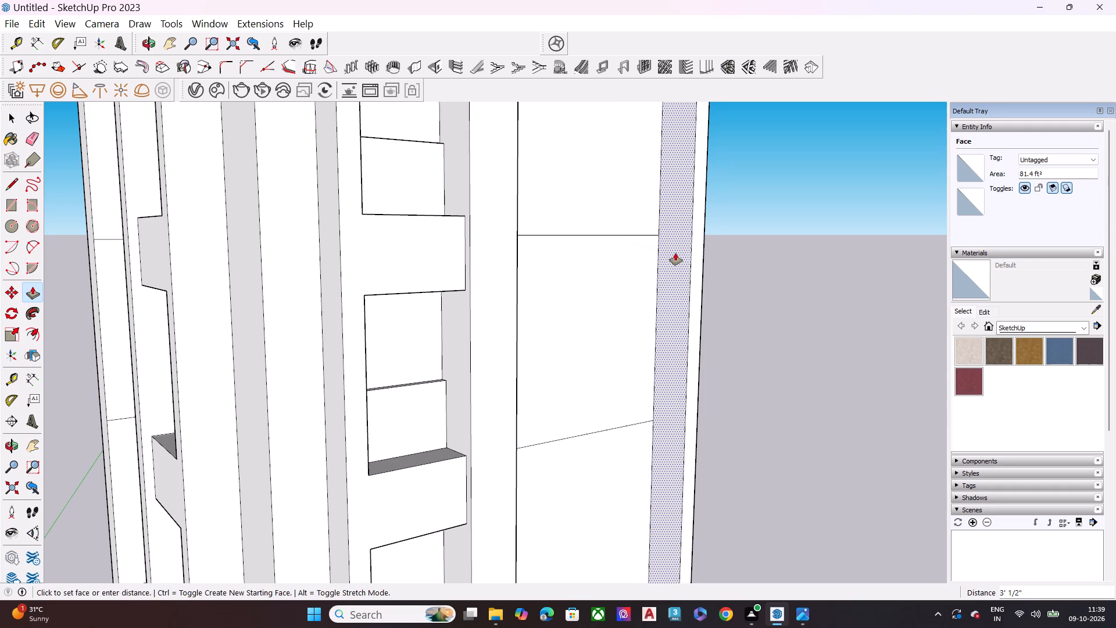
click(669, 256)
Examine the widened facade recess and frame proportions around the tower against the reference photo.
scroll(558, 316, down, 1)
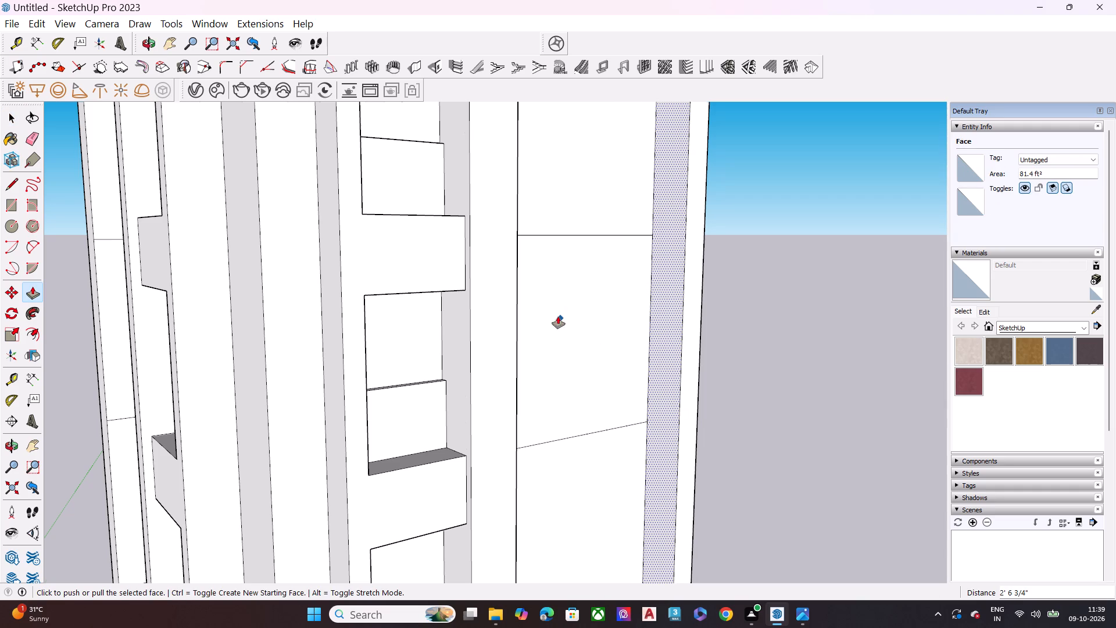
scroll(558, 316, down, 2)
middle_drag(618, 325, 478, 314)
scroll(477, 305, up, 2)
scroll(525, 273, down, 8)
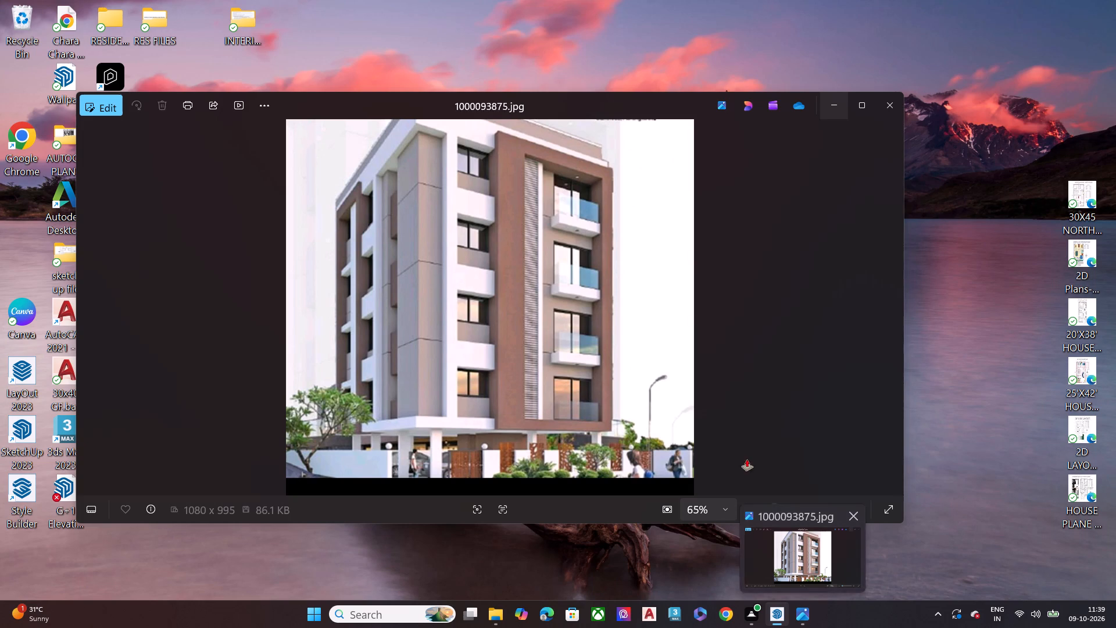
middle_drag(573, 187, 707, 95)
scroll(573, 187, down, 1)
scroll(592, 241, up, 3)
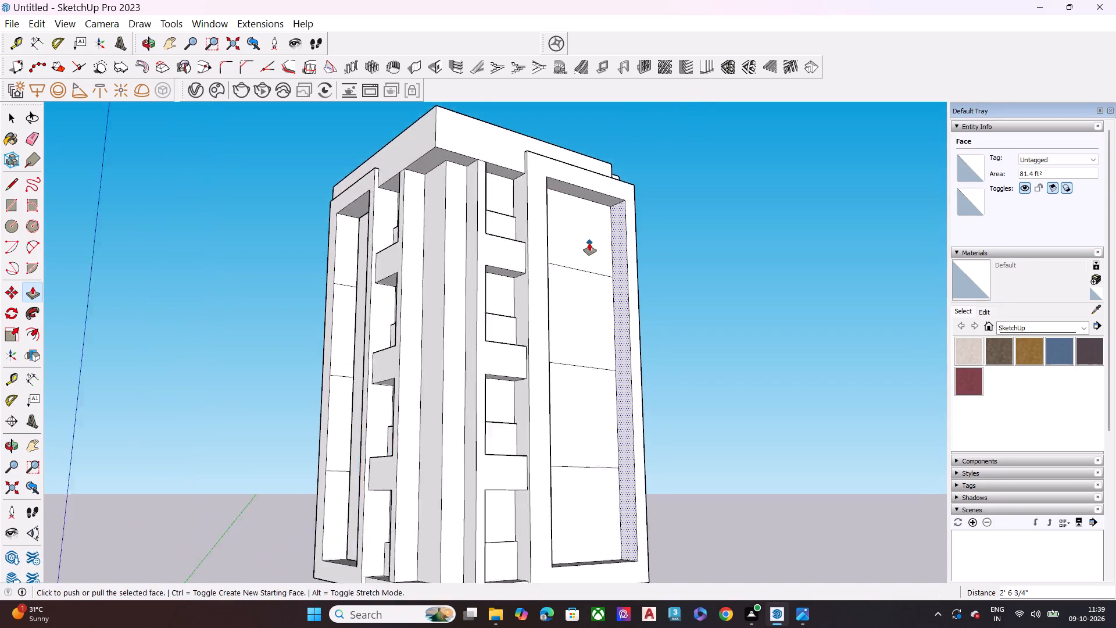
scroll(589, 243, up, 2)
middle_drag(546, 242, 550, 365)
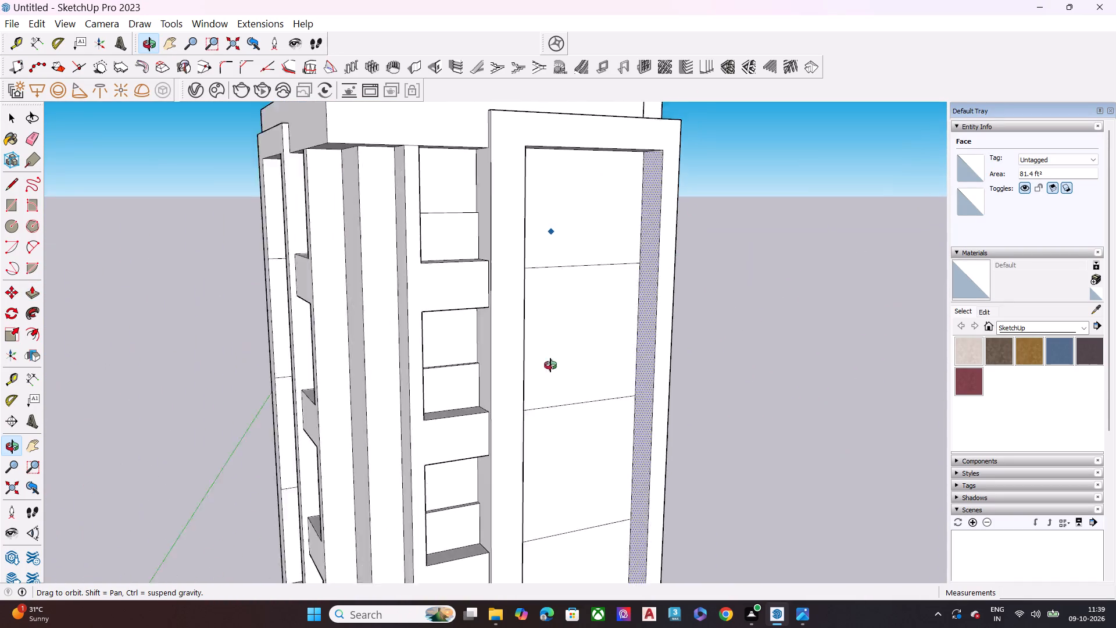
middle_drag(550, 365, 499, 333)
scroll(494, 193, down, 4)
scroll(492, 191, up, 1)
scroll(492, 191, down, 5)
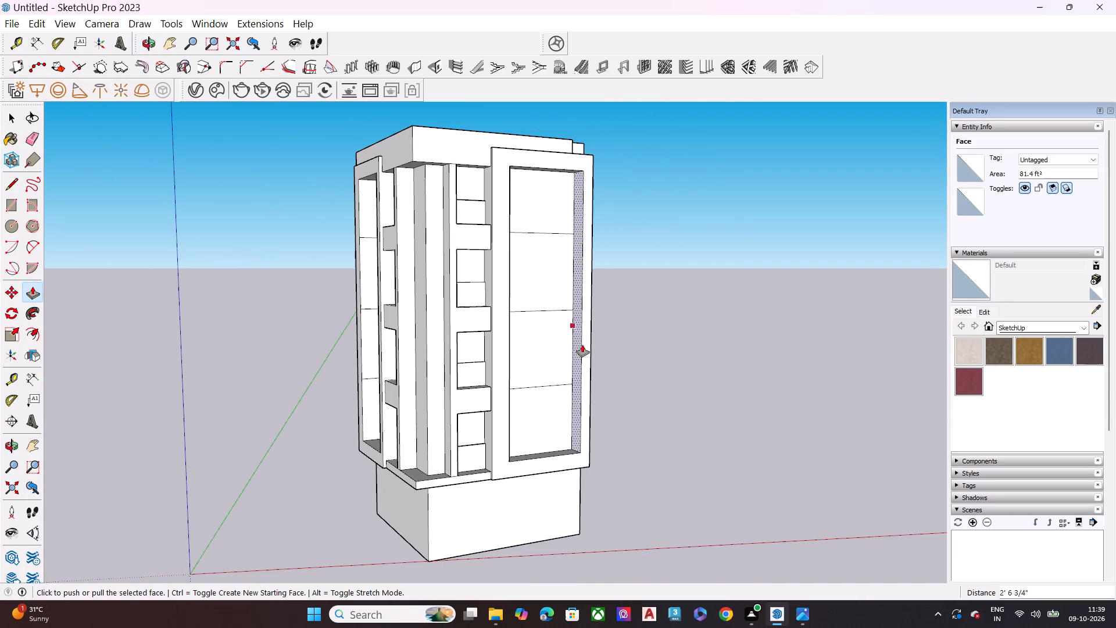
Pull the blank side face of tower and base outward by about 4' 8 1/2".
middle_drag(595, 377, 287, 415)
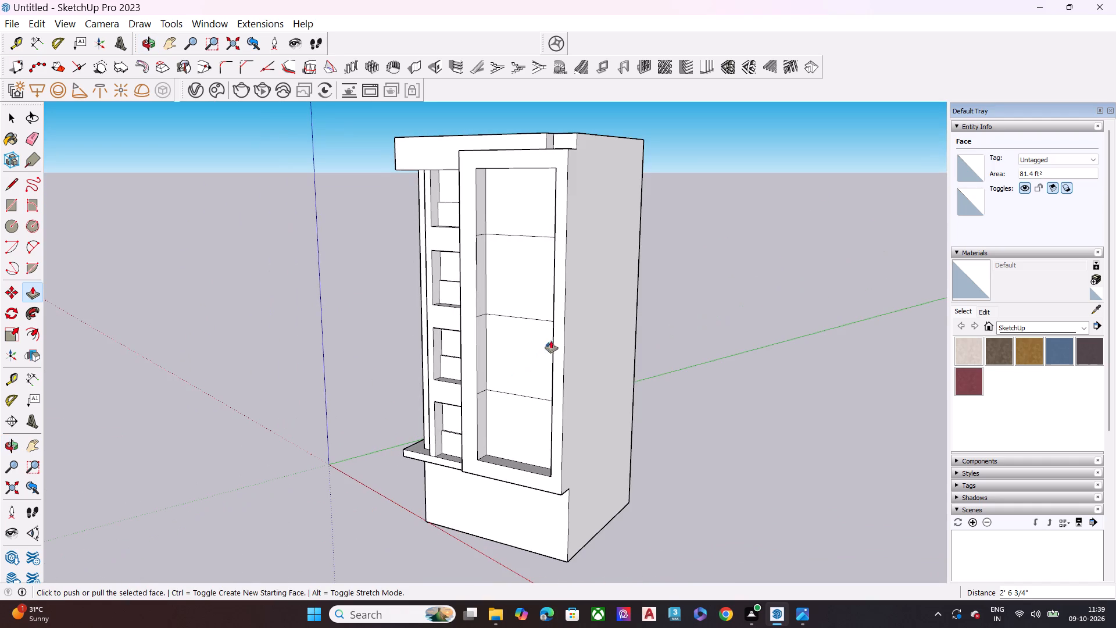
key(space)
click(581, 330)
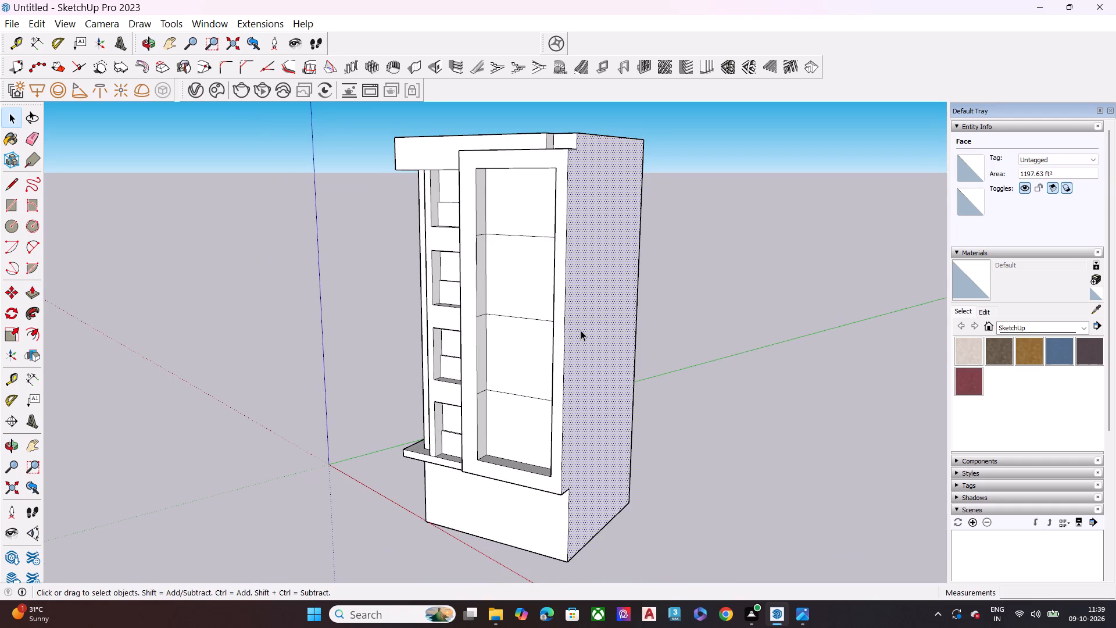
key(p)
click(581, 330)
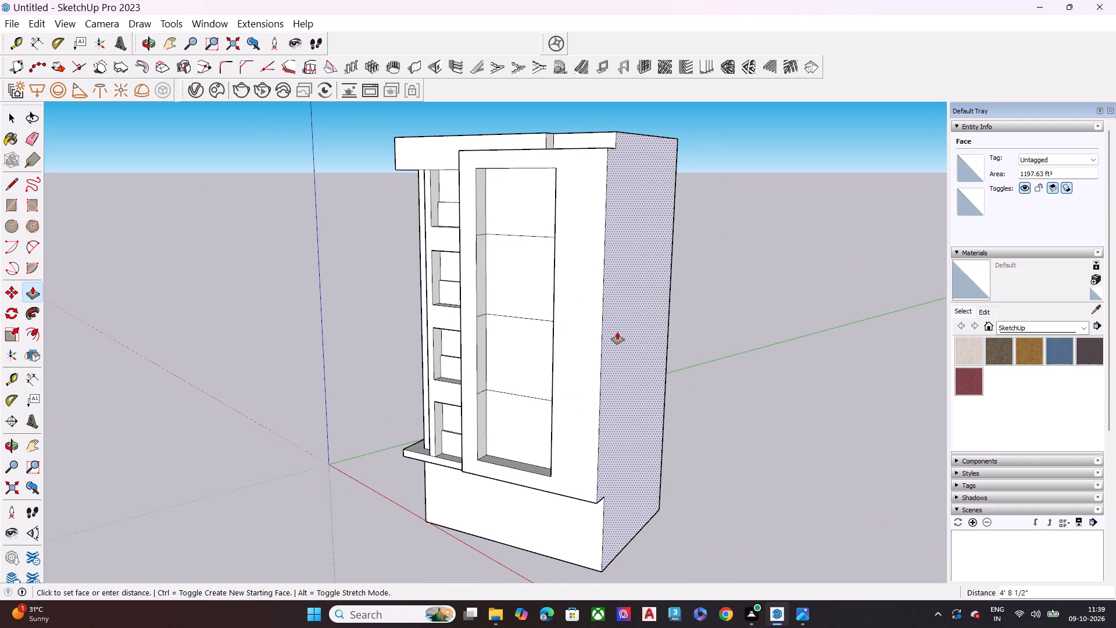
click(617, 332)
Push the inner side face of the facade recess toward the widened side wall by about 4' 1 1/2".
middle_drag(399, 379, 856, 355)
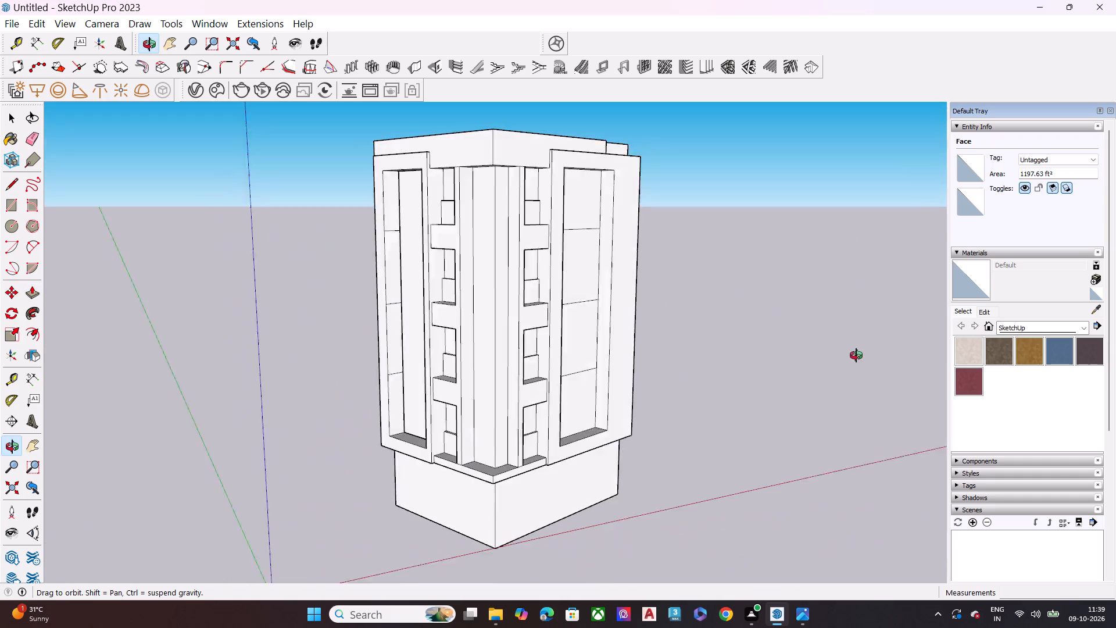
middle_drag(856, 355, 857, 355)
scroll(623, 264, up, 6)
key(space)
click(579, 279)
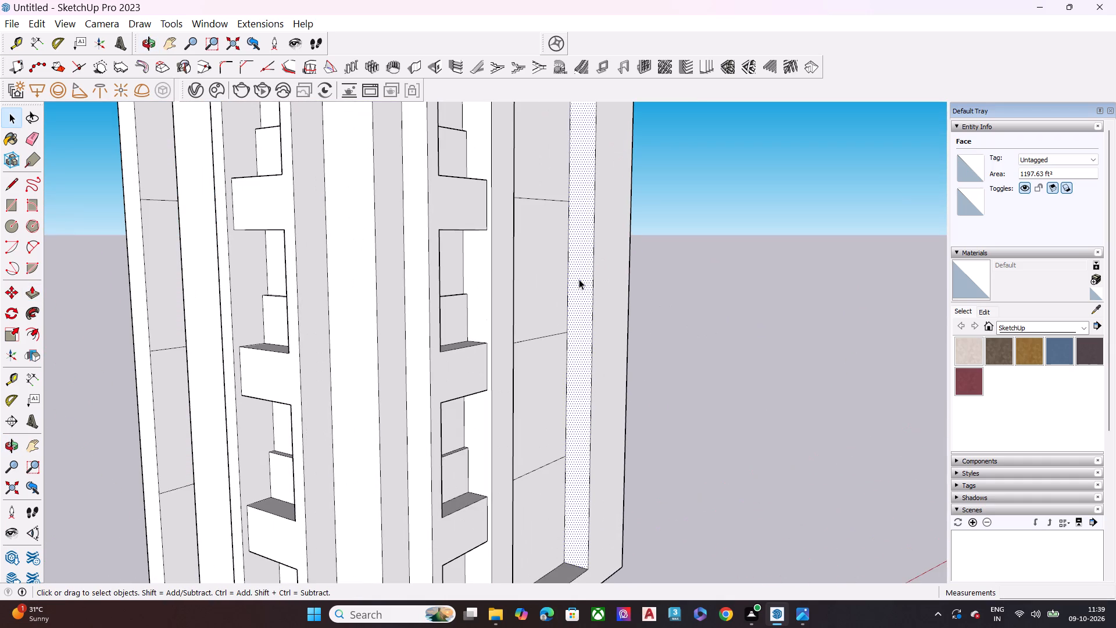
key(p)
click(579, 279)
middle_drag(599, 277, 502, 297)
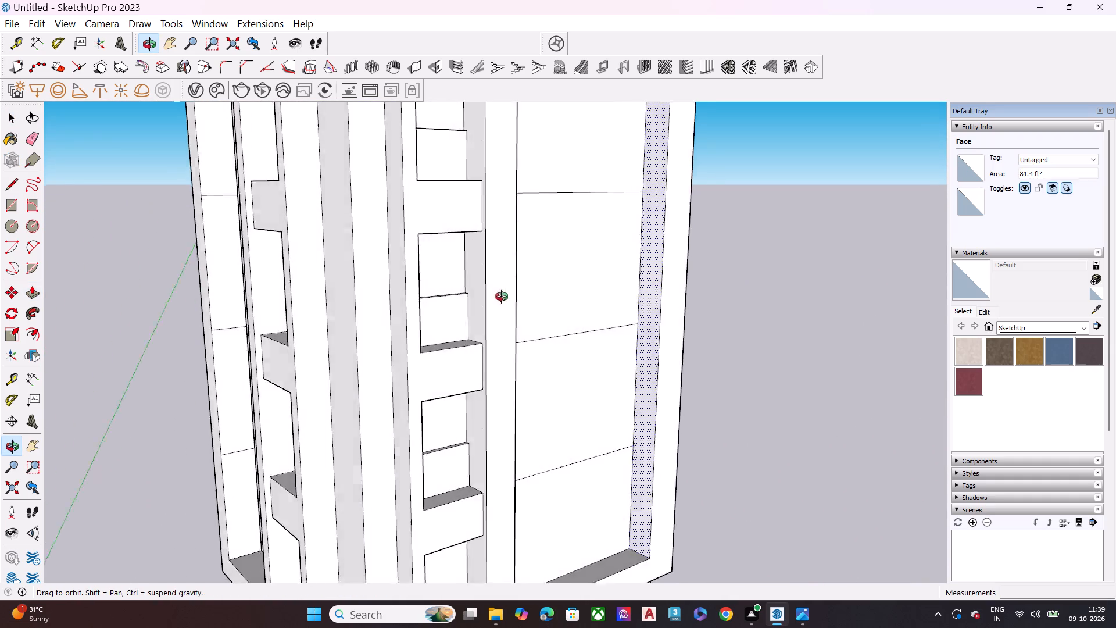
middle_drag(502, 297, 480, 248)
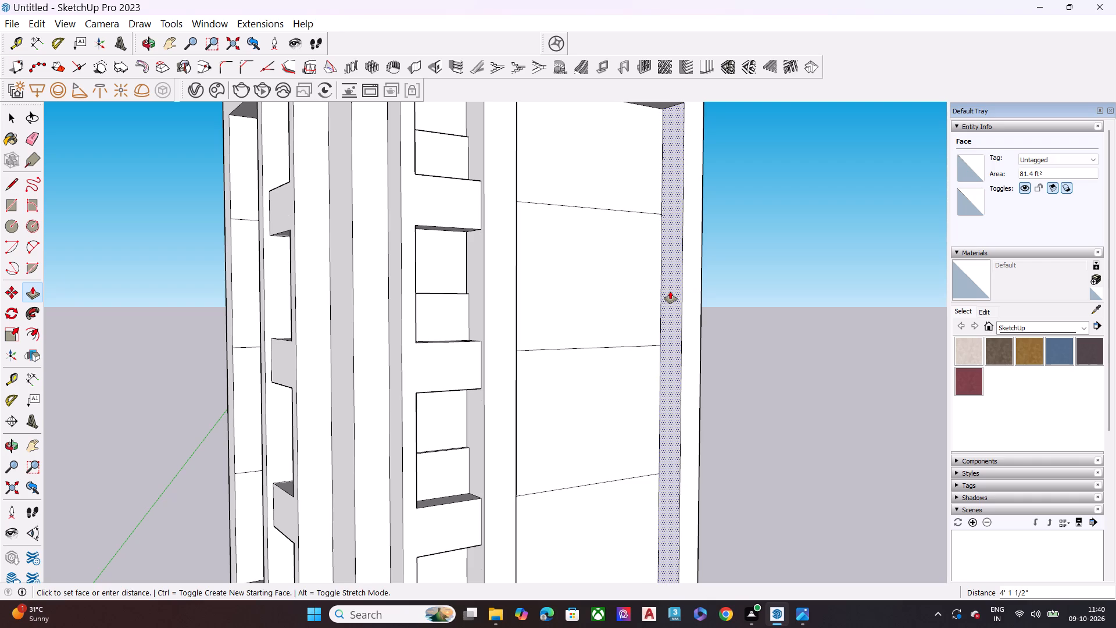
click(670, 290)
Compare the facade with reference photo 1000093875.jpg and pull the blank side face of tower and base further outward.
click(802, 617)
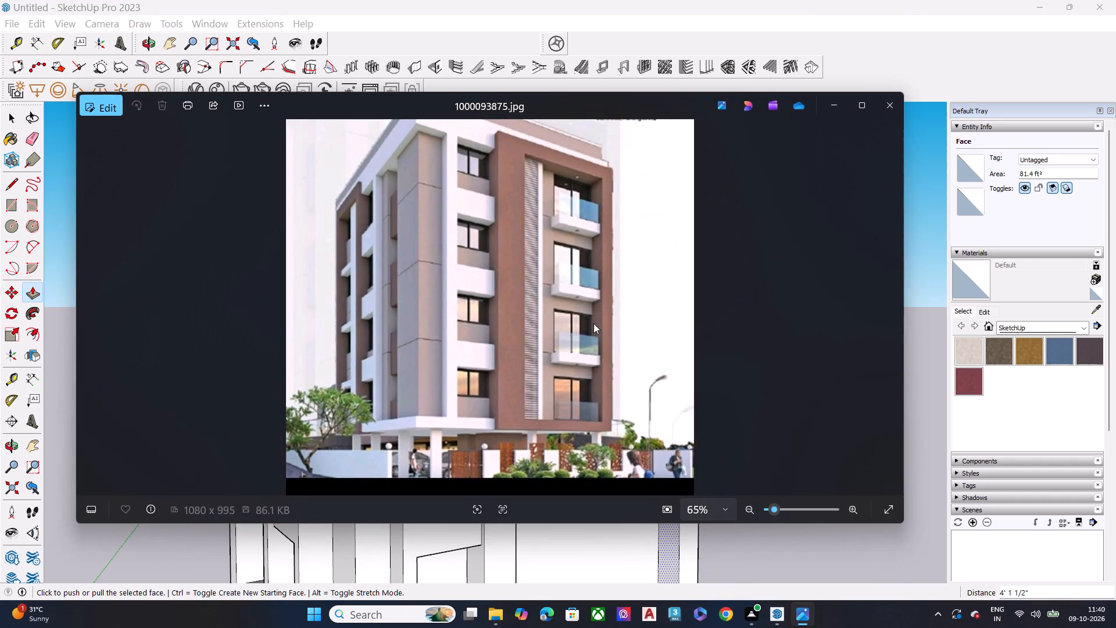
scroll(594, 291, up, 1)
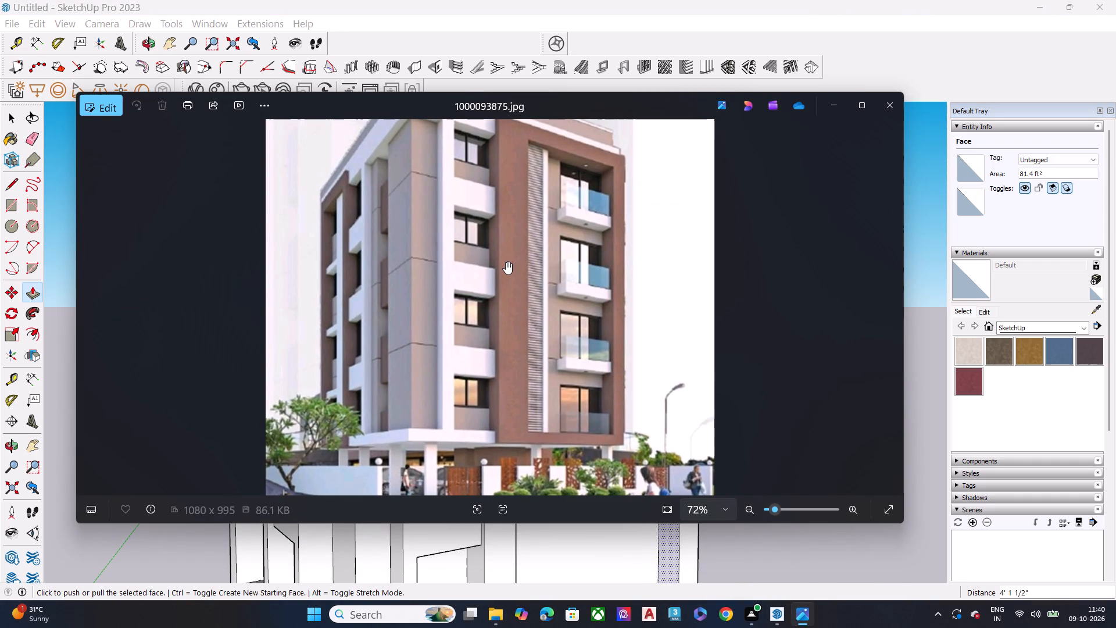
click(831, 104)
scroll(512, 286, down, 8)
middle_drag(557, 365, 556, 365)
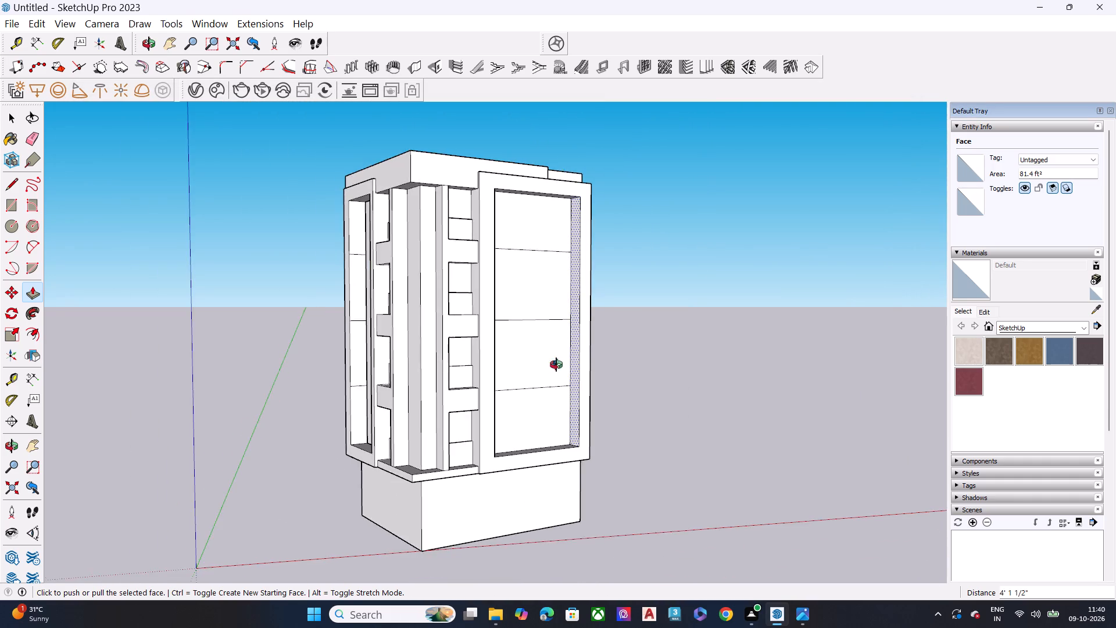
middle_drag(556, 365, 303, 437)
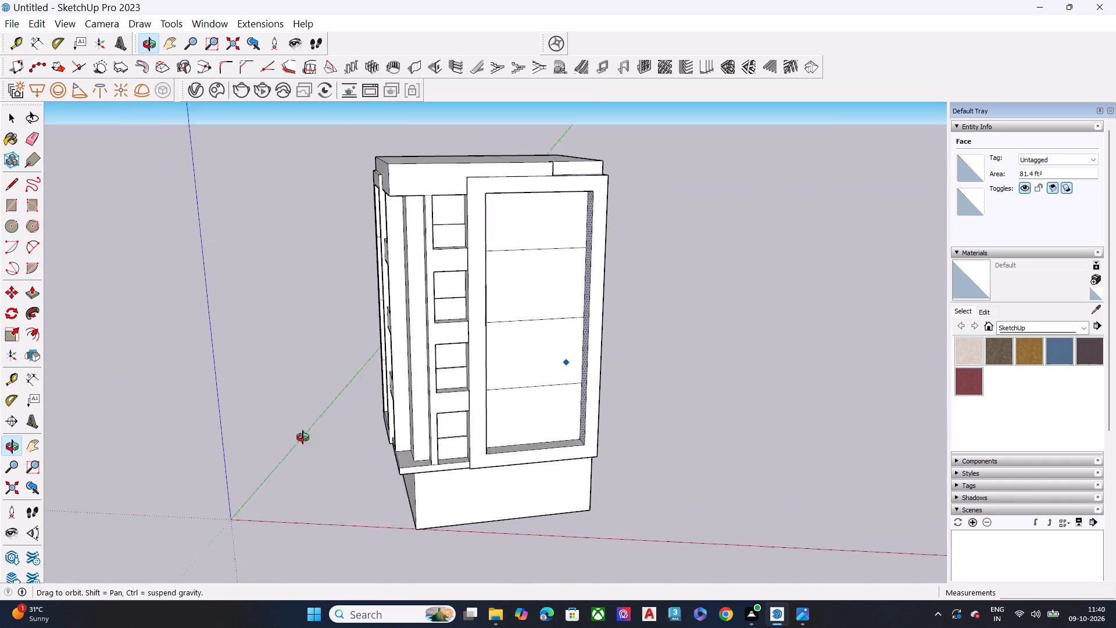
middle_drag(303, 437, 173, 433)
key(space)
click(613, 404)
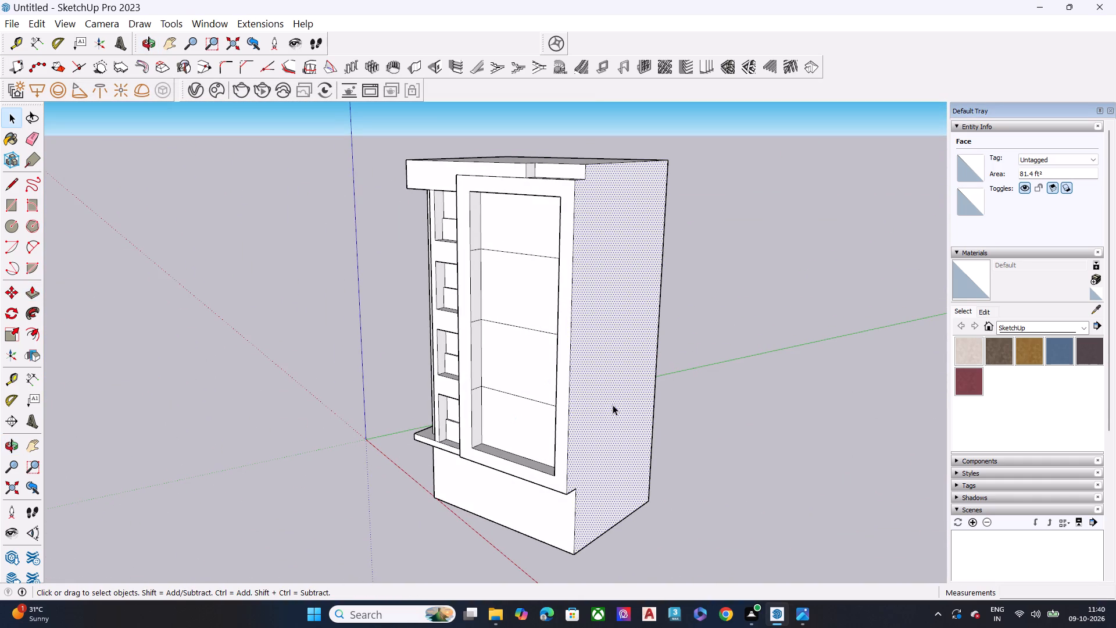
key(p)
click(613, 405)
click(643, 419)
key(space)
Push the recess's inner side face toward the widened side wall by about 5' 1/4" to widen the recess.
middle_drag(568, 418, 820, 392)
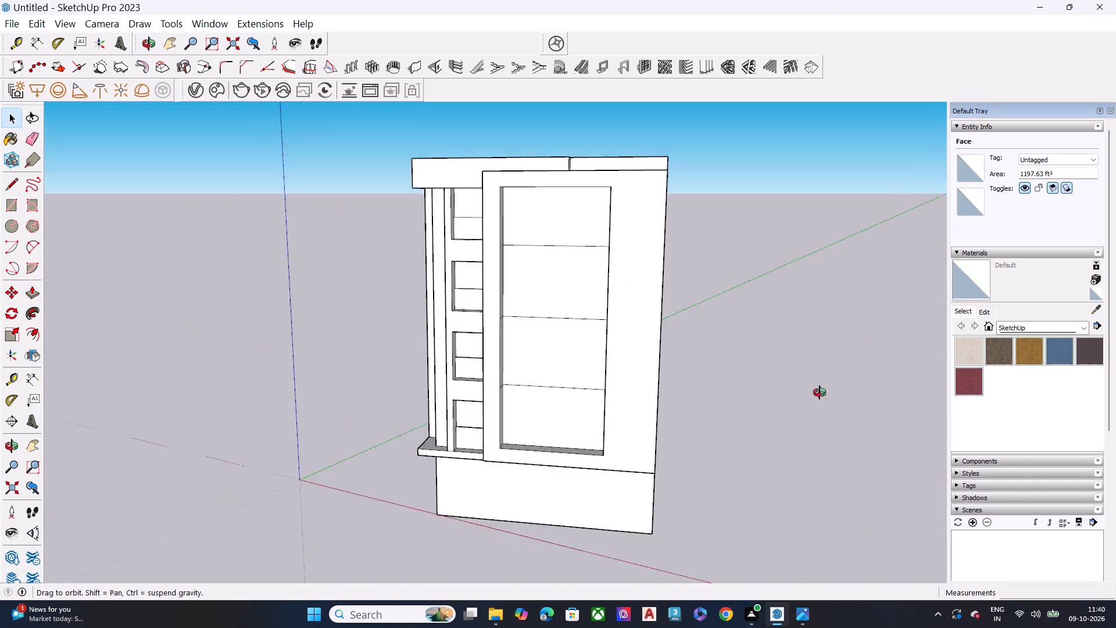
middle_drag(820, 392, 980, 376)
scroll(674, 322, up, 6)
middle_drag(594, 323, 689, 321)
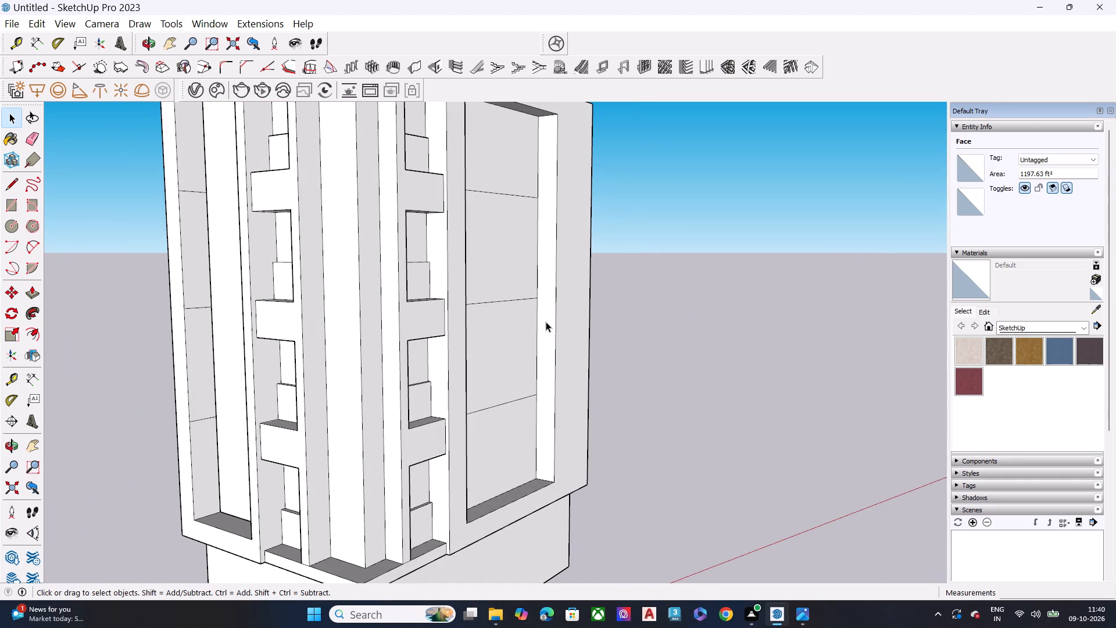
click(546, 322)
key(p)
click(546, 322)
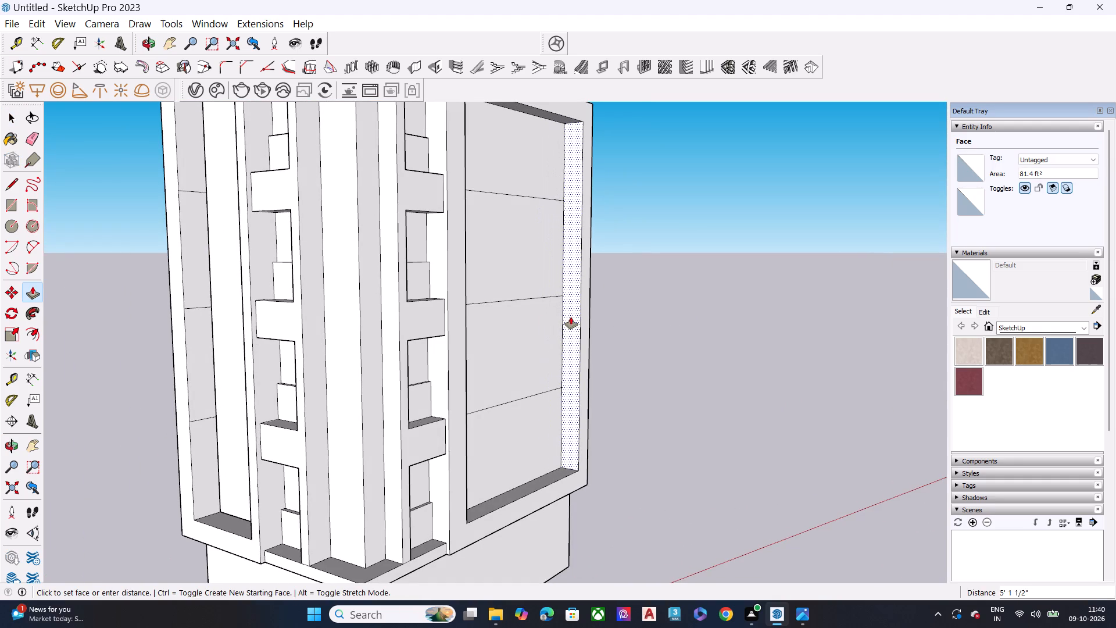
middle_drag(559, 319, 441, 325)
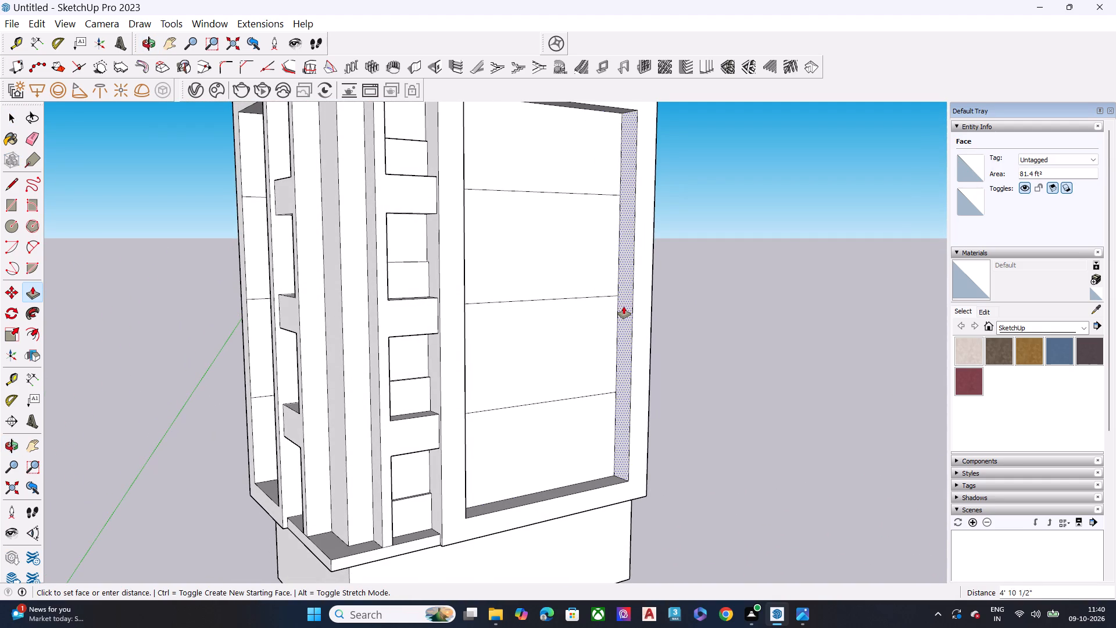
click(627, 306)
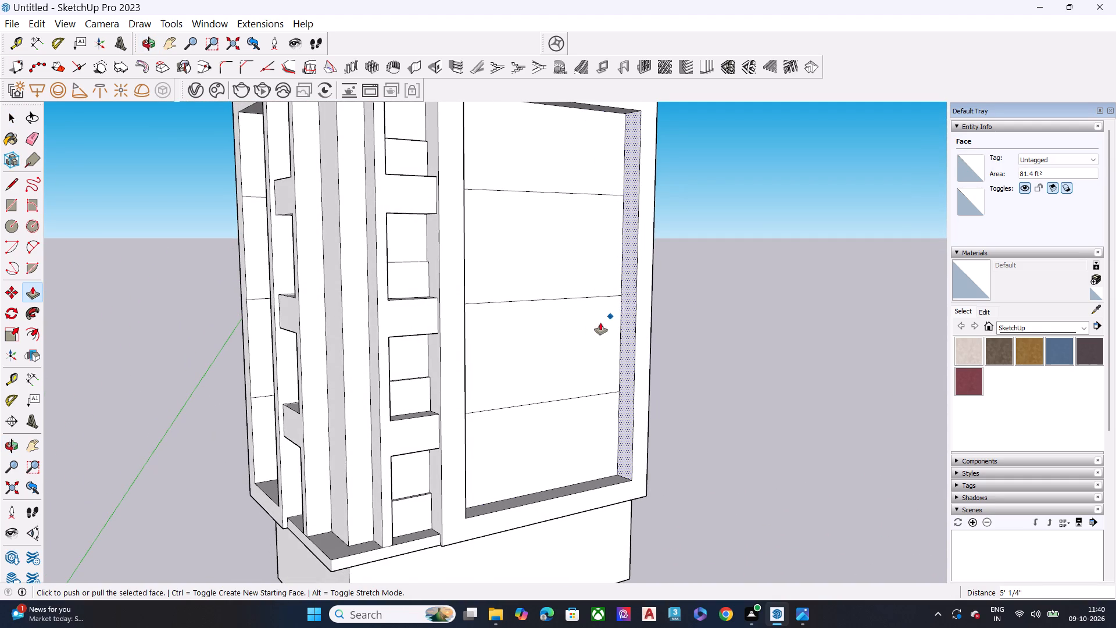
key(space)
Delete the two horizontal edges dividing the tower's other blank side wall from its base.
scroll(504, 348, down, 7)
middle_drag(437, 360, 1103, 358)
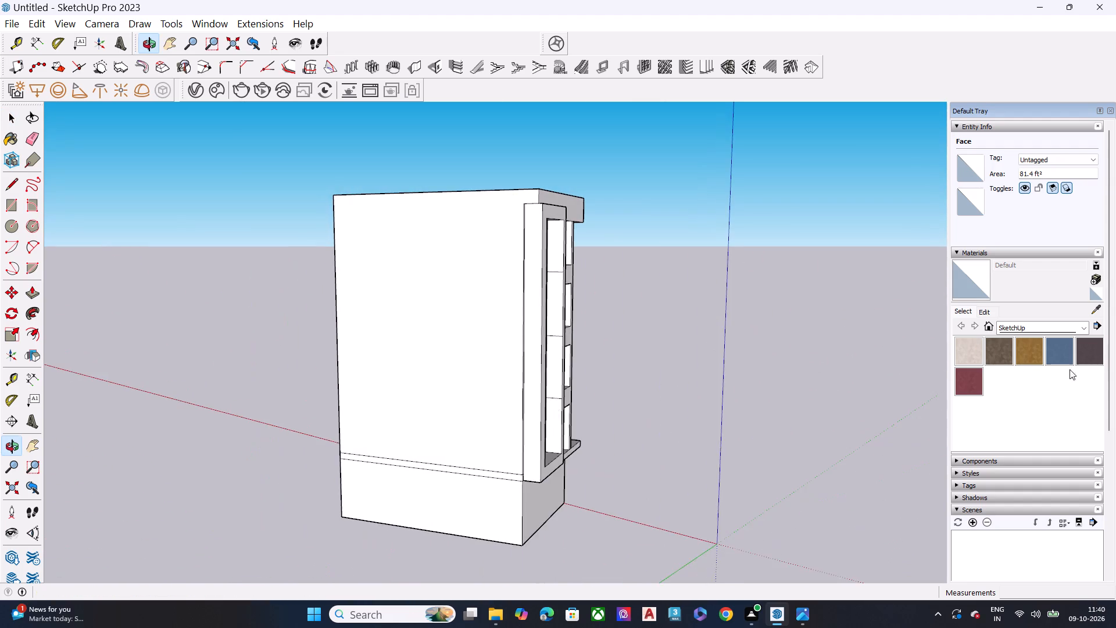
scroll(575, 291, up, 7)
middle_drag(602, 305, 235, 313)
scroll(472, 261, down, 8)
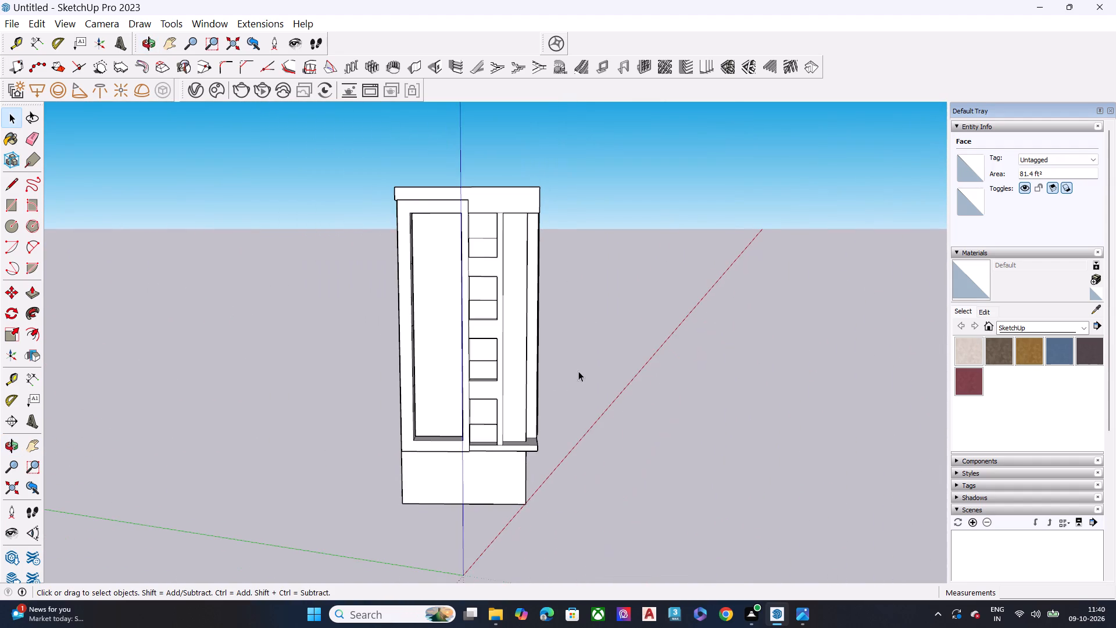
middle_drag(341, 389, 663, 371)
scroll(384, 445, up, 7)
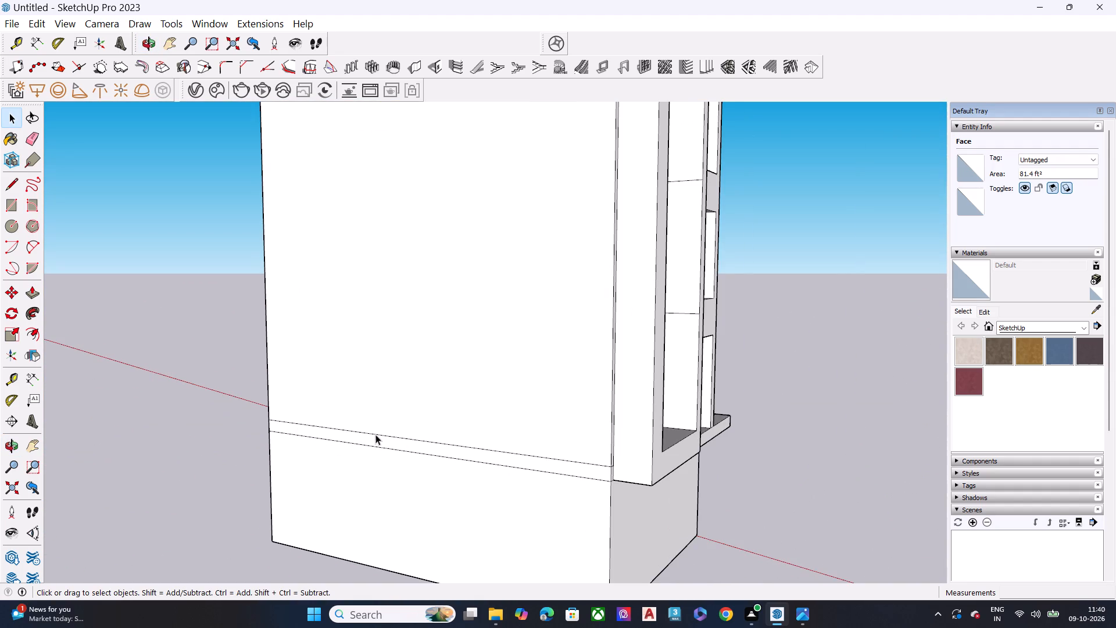
click(381, 434)
key(Delete)
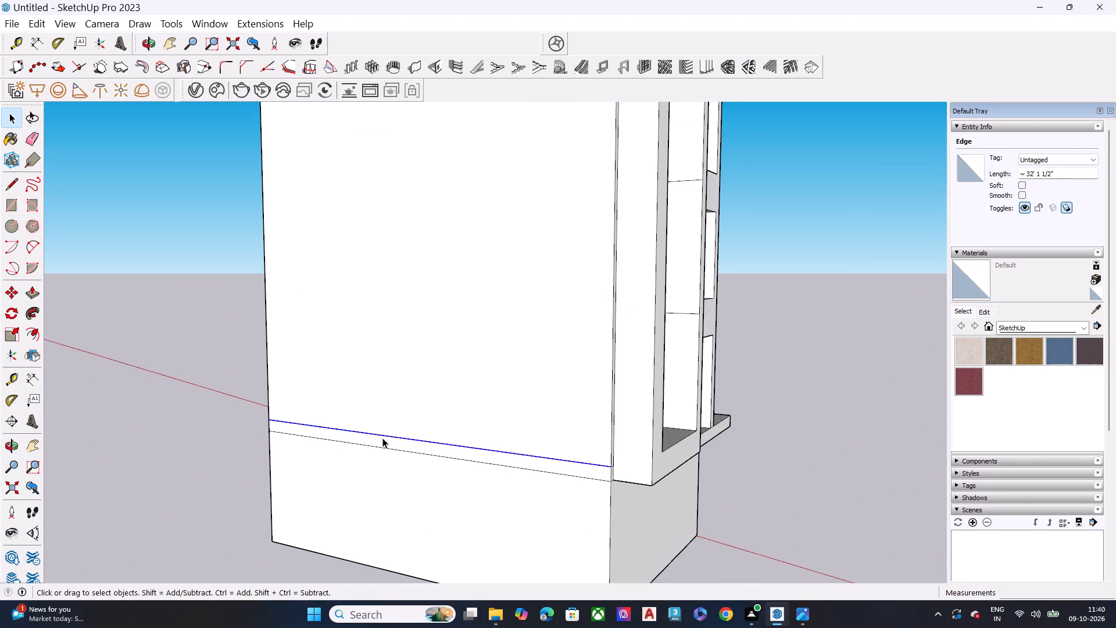
click(452, 455)
click(456, 460)
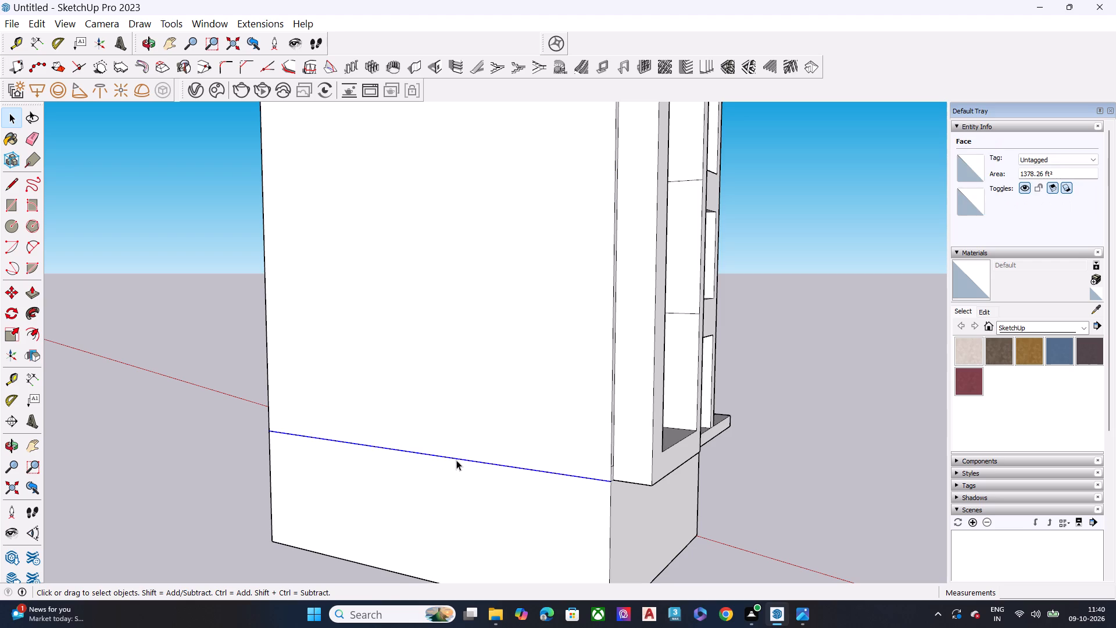
key(Delete)
Push/Pull the framed facade's outer side face by 5" so it sits flush with the merged blank side wall.
click(524, 427)
scroll(538, 427, down, 5)
middle_drag(549, 433, 446, 440)
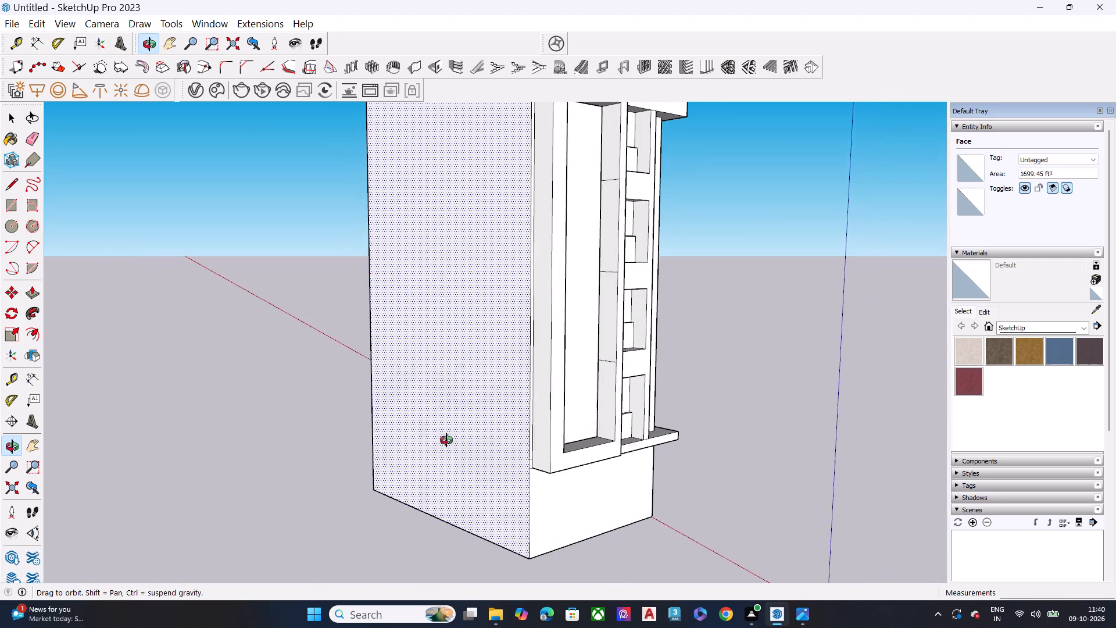
middle_drag(446, 440, 451, 443)
key(space)
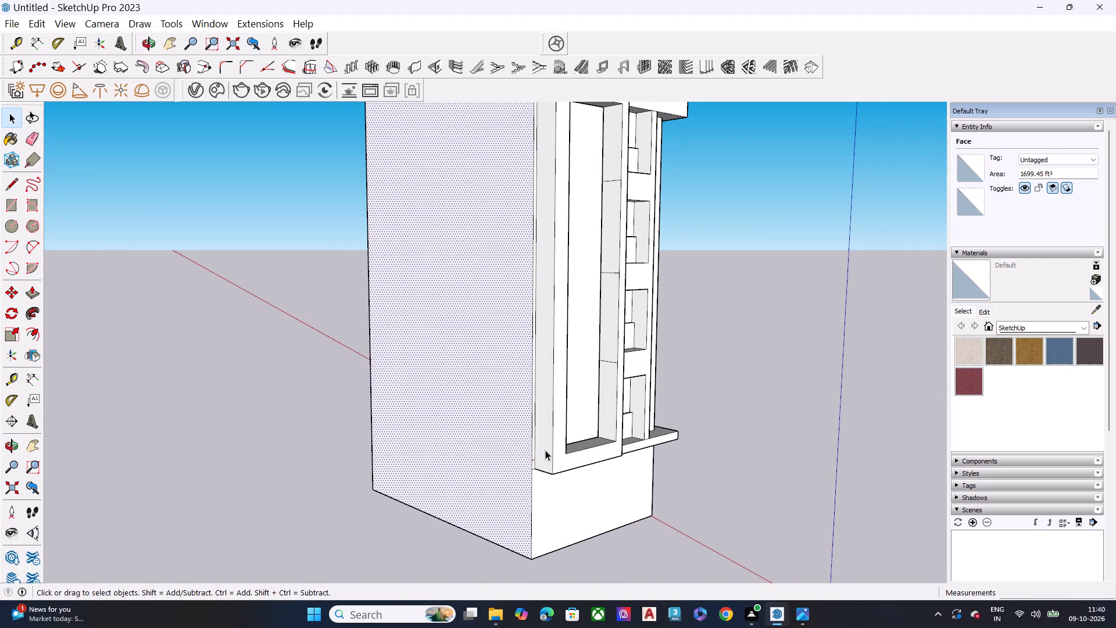
key(Escape)
click(303, 465)
scroll(561, 431, up, 4)
click(541, 437)
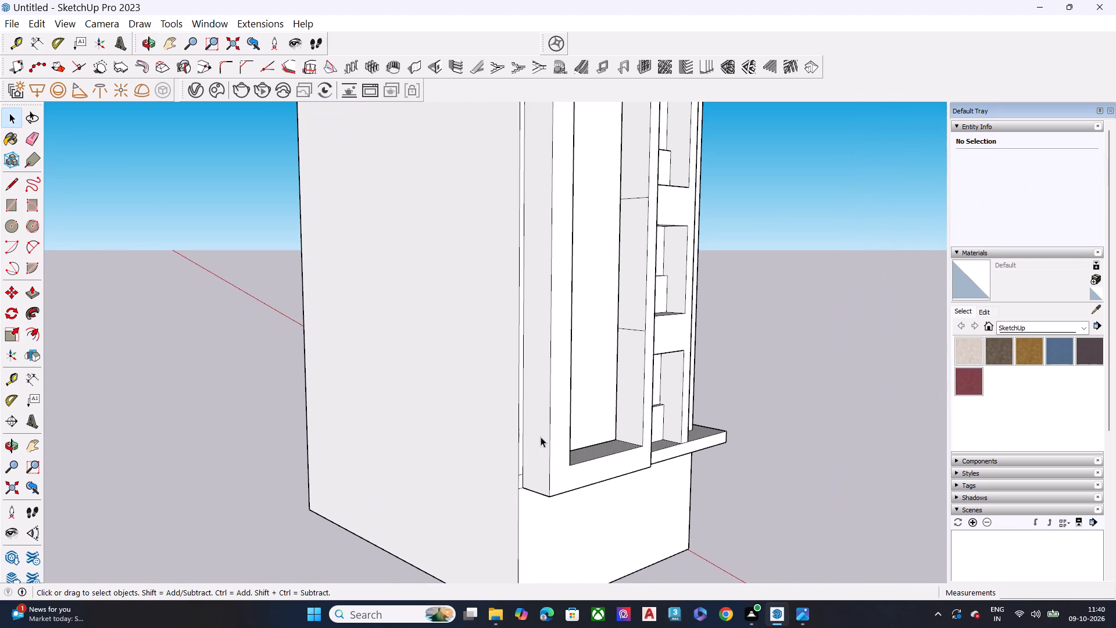
key(p)
click(541, 454)
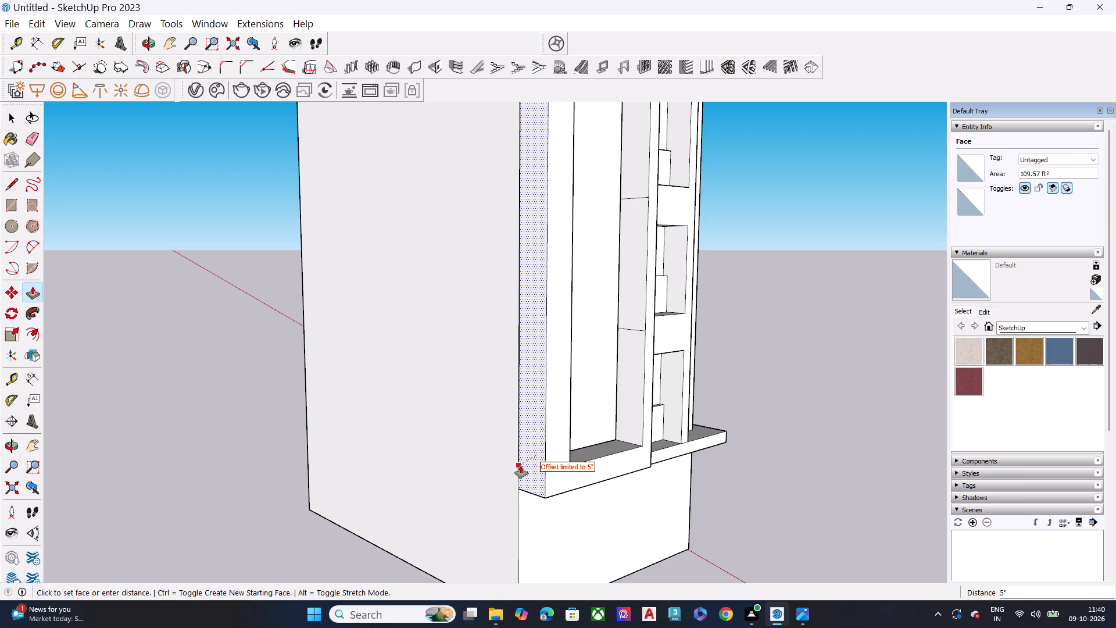
click(519, 466)
key(space)
Pull the merged blank side face of tower and base outward by about 7' 7 3/4".
scroll(555, 457, up, 1)
scroll(555, 457, down, 9)
middle_drag(514, 313, 548, 313)
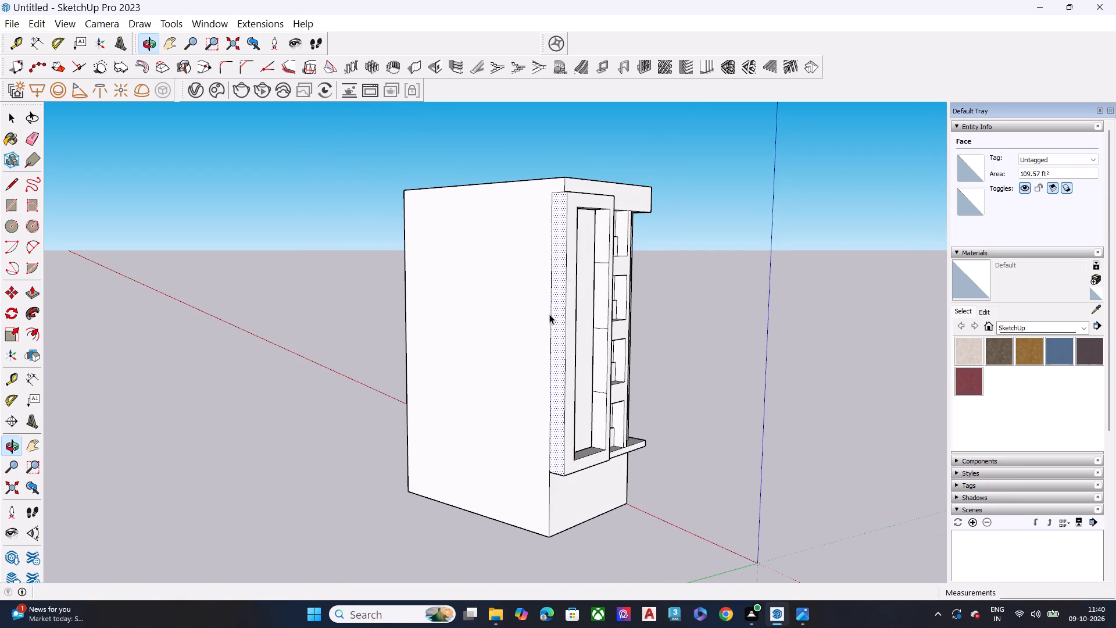
key(space)
click(516, 330)
key(p)
click(516, 330)
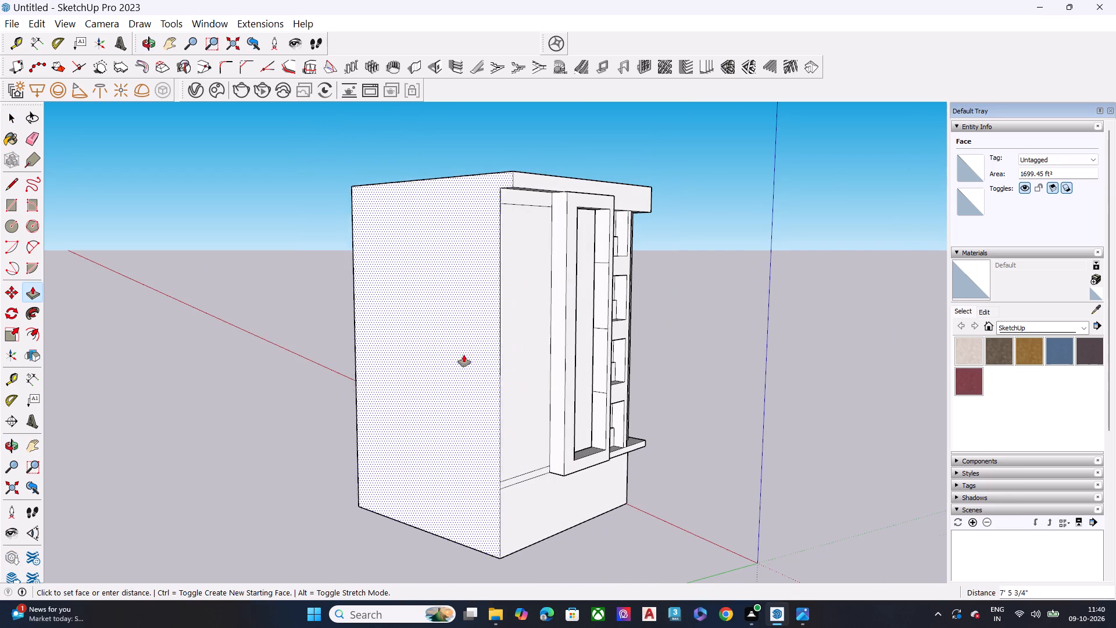
middle_drag(481, 354, 409, 351)
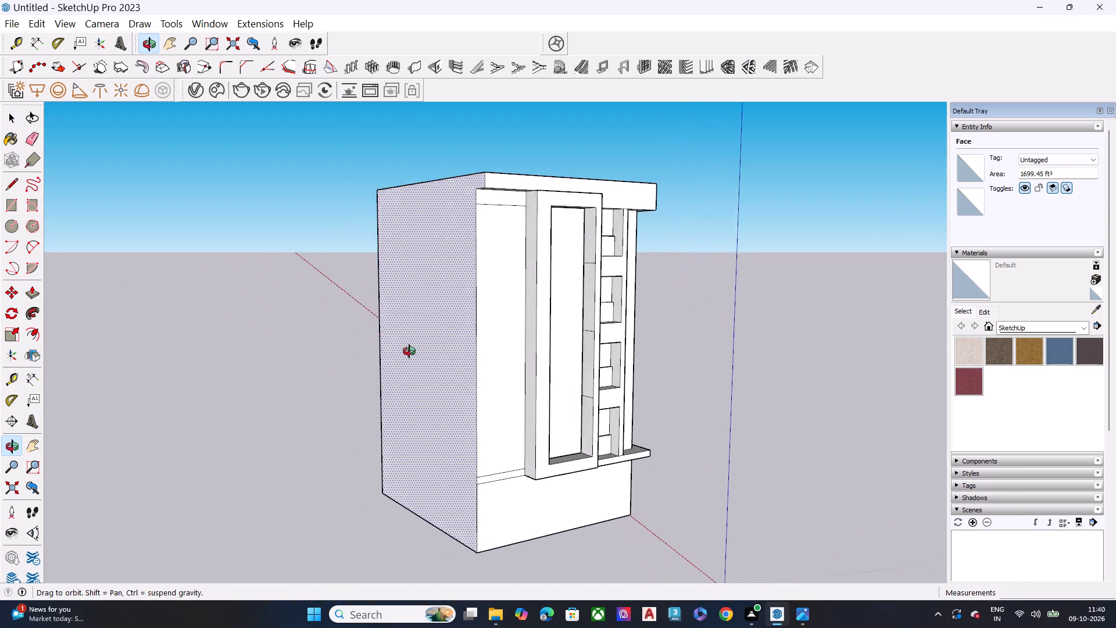
middle_drag(409, 351, 257, 348)
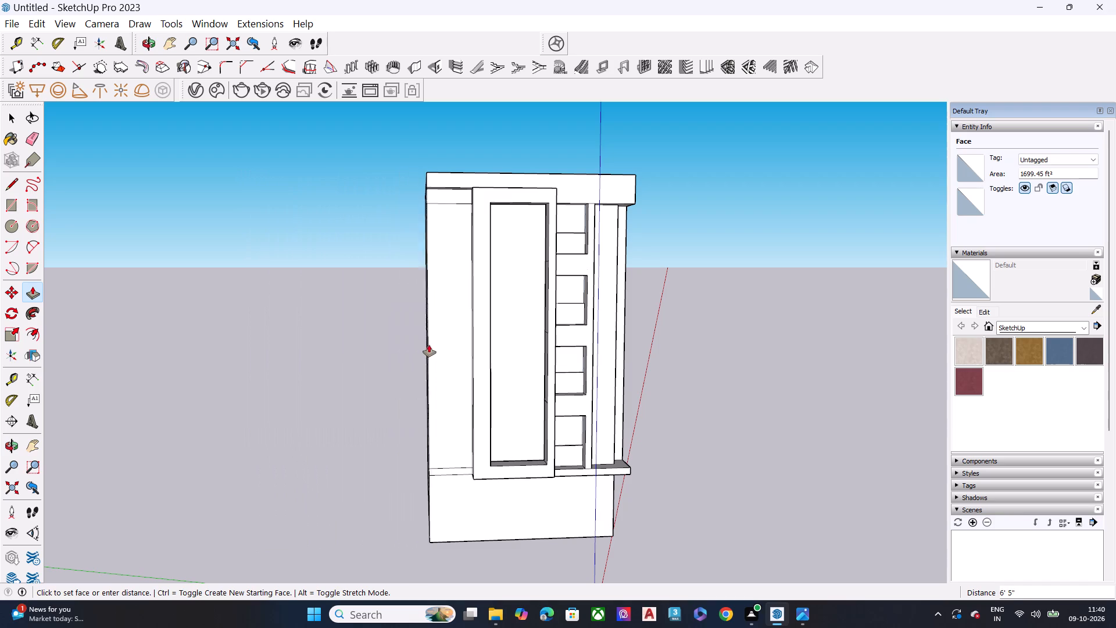
click(419, 345)
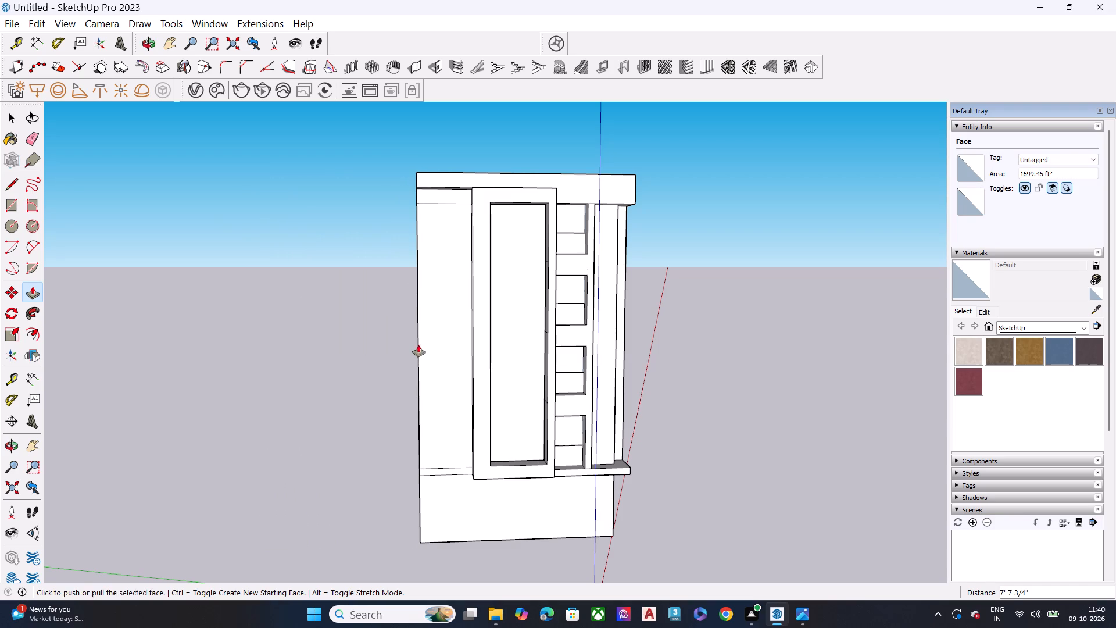
key(space)
Pull the facade frame's outer side face by 7' 7 3/4" to the corner of the widened side wall.
middle_drag(489, 349, 753, 402)
scroll(531, 273, up, 4)
click(521, 262)
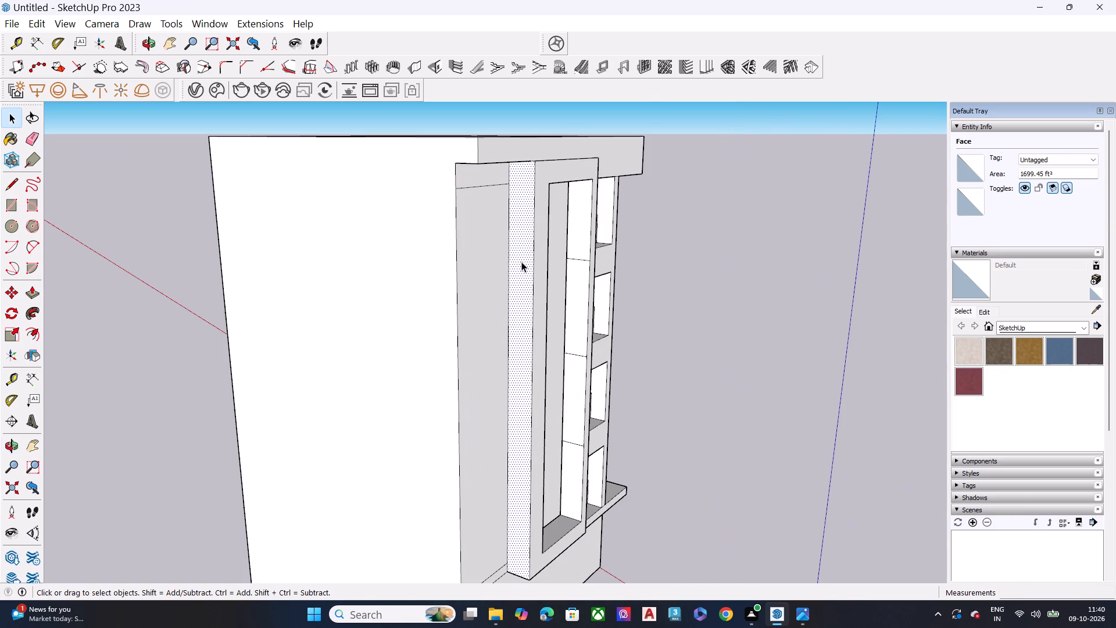
key(p)
click(521, 262)
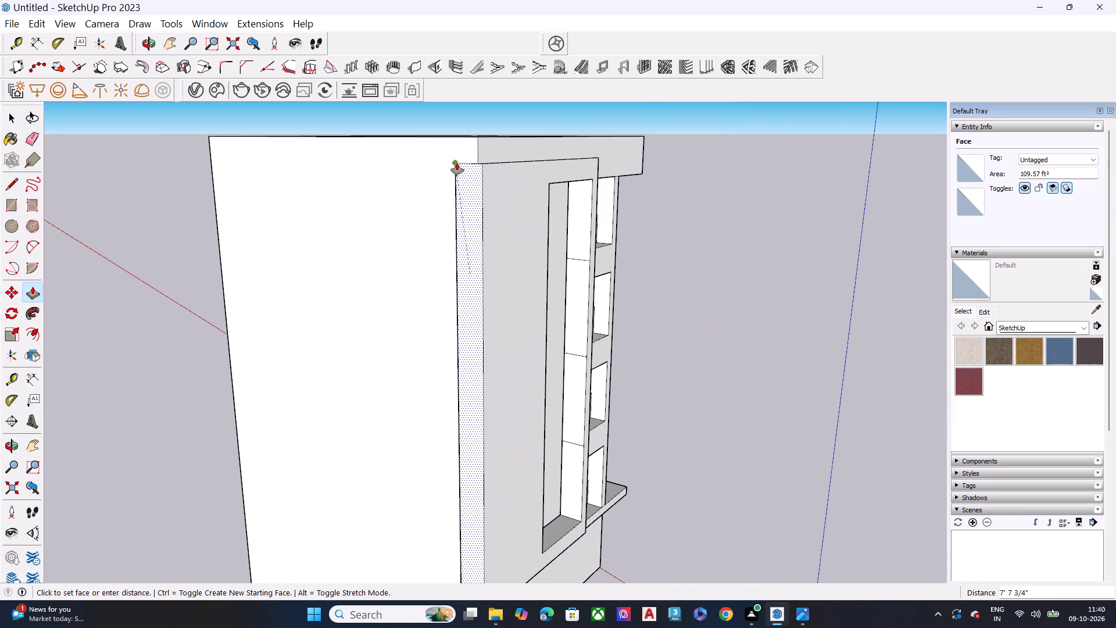
click(457, 163)
key(space)
Delete the three short horizontal edges dividing the inner side face of the widened facade's recess.
middle_drag(492, 303, 350, 303)
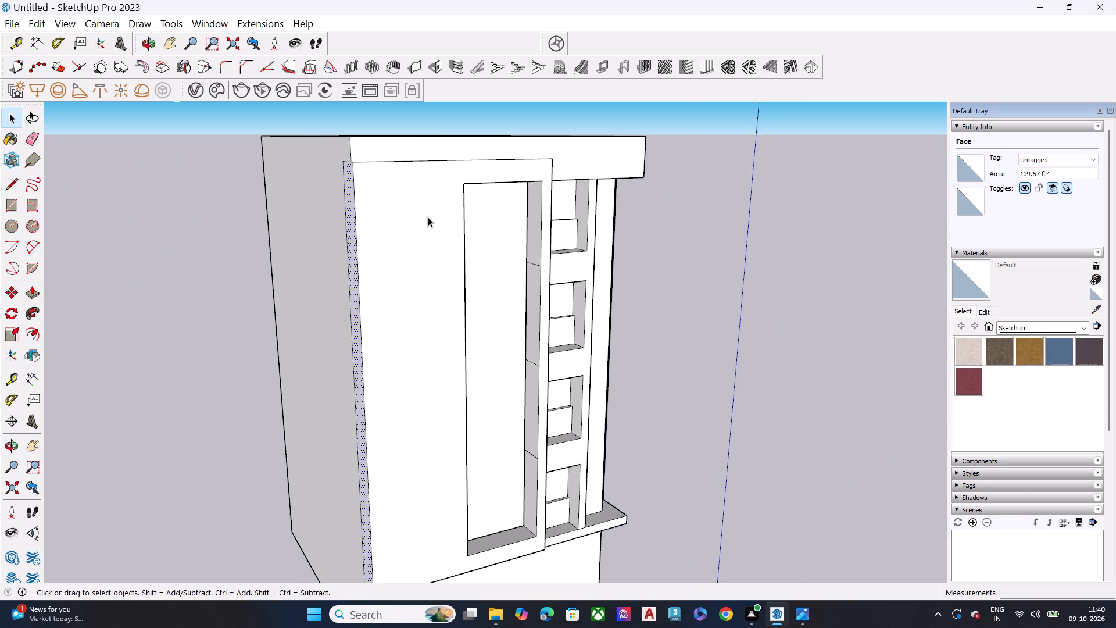
scroll(430, 217, up, 1)
scroll(433, 221, down, 2)
scroll(434, 222, up, 1)
scroll(437, 226, down, 3)
middle_drag(480, 318, 218, 284)
scroll(456, 254, up, 5)
middle_drag(390, 289, 277, 290)
click(363, 247)
key(Delete)
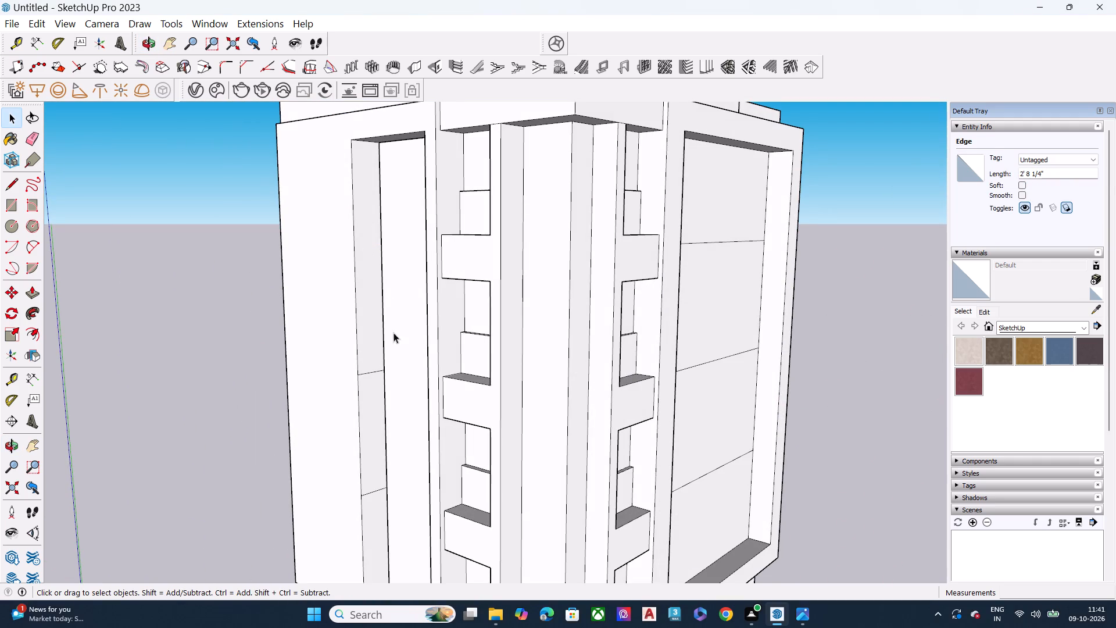
click(373, 372)
key(Delete)
scroll(363, 365, down, 2)
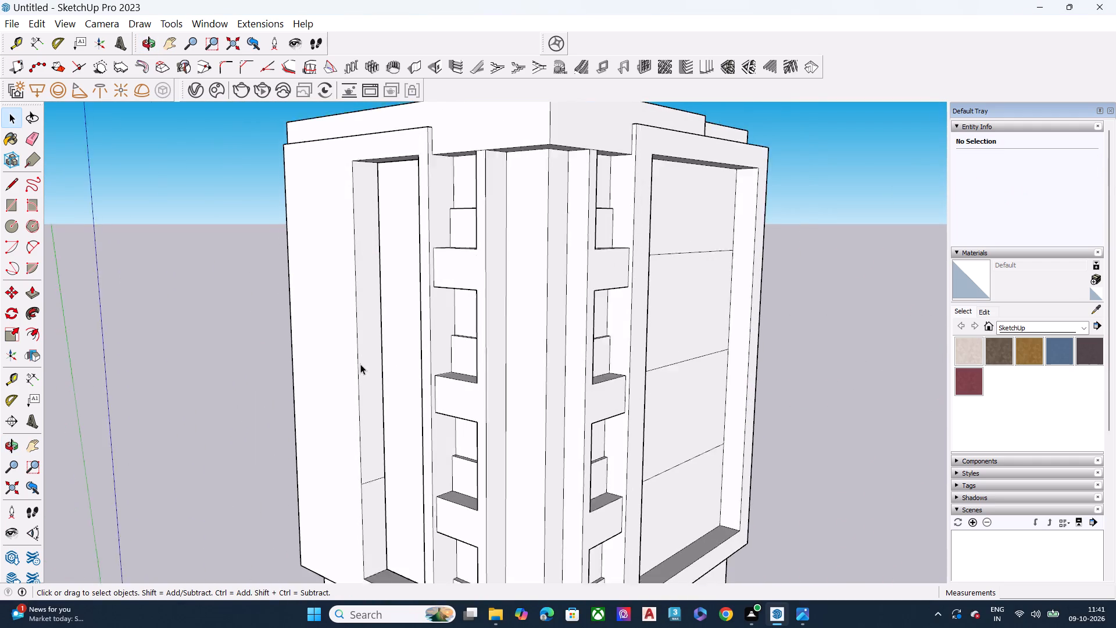
scroll(360, 364, down, 3)
scroll(368, 434, up, 5)
click(371, 450)
click(371, 448)
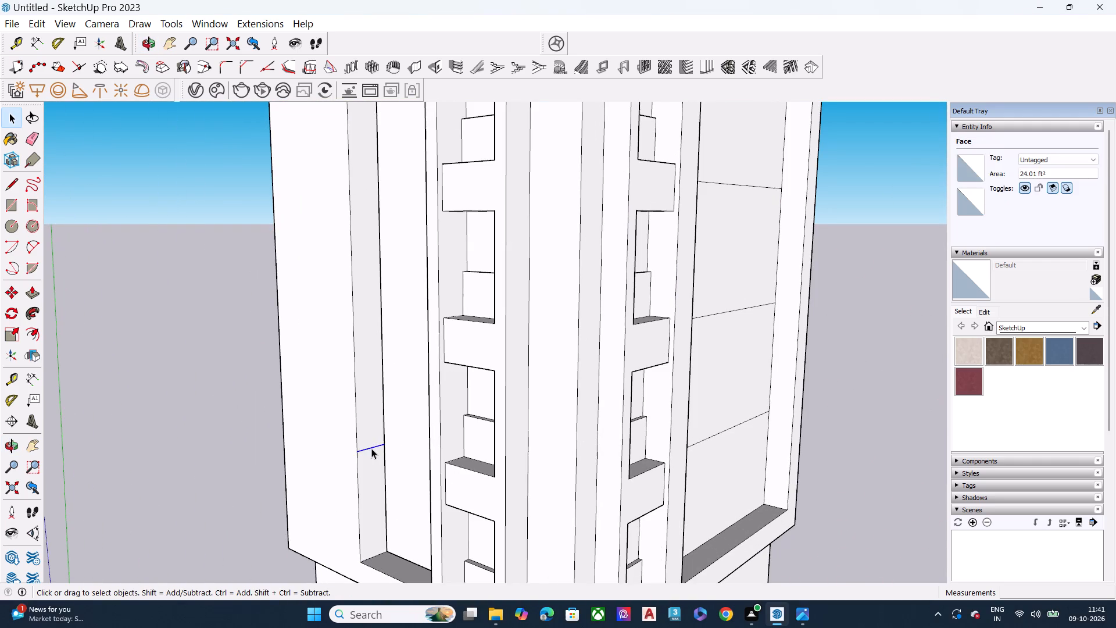
key(Delete)
Push the recess's inner side face toward the widened side wall by about 8' 6 3/4" to widen the recess.
click(374, 434)
key(p)
click(374, 434)
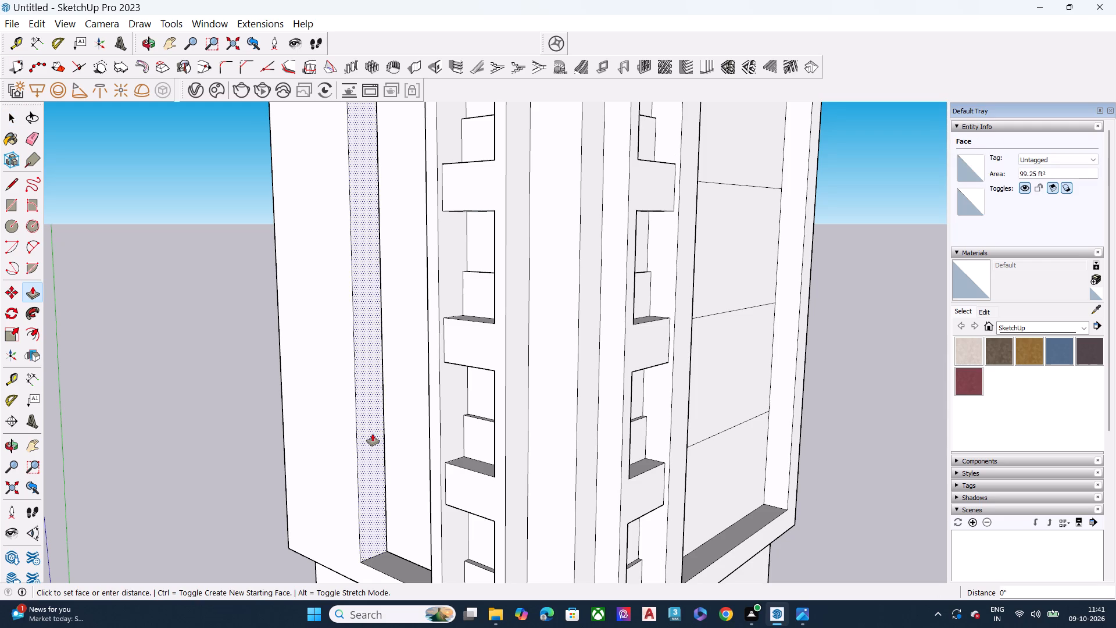
middle_drag(324, 427, 470, 417)
scroll(529, 375, down, 6)
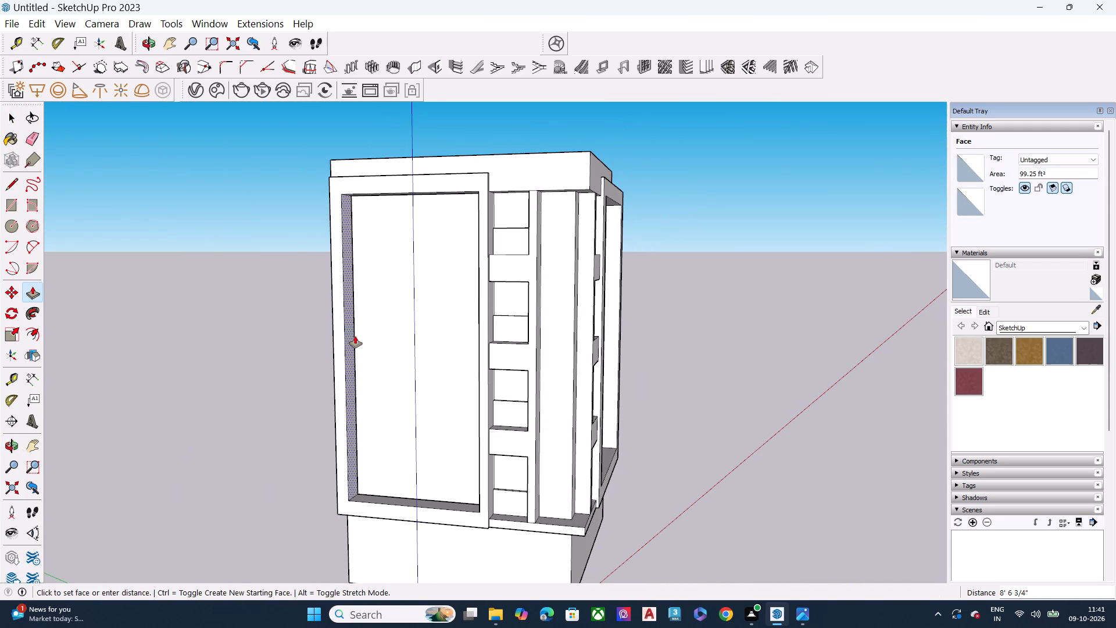
click(355, 336)
key(space)
click(738, 394)
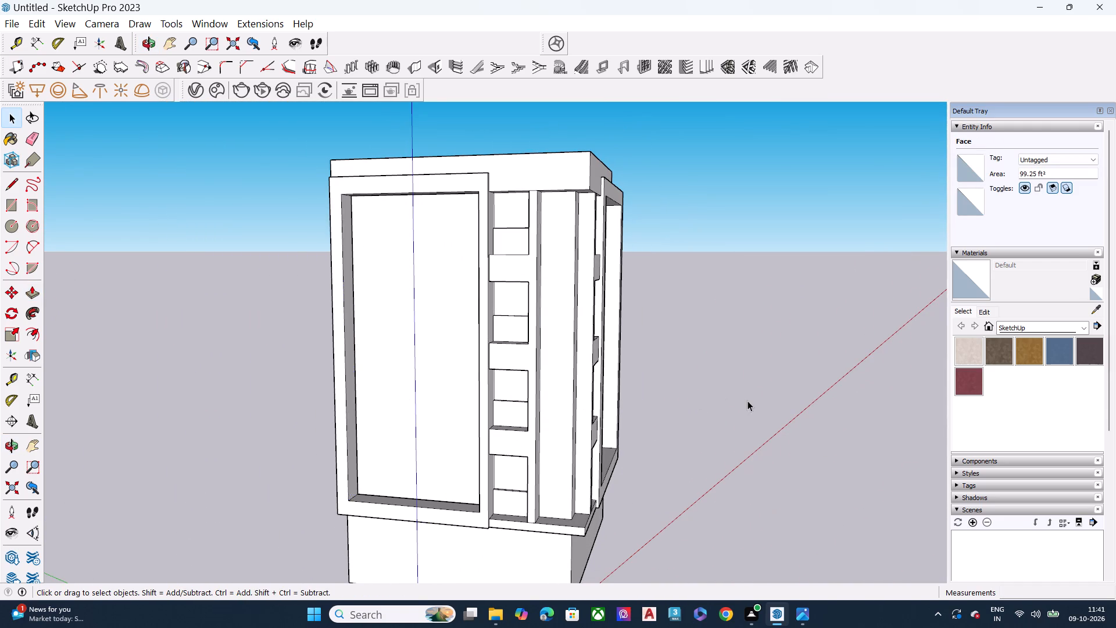
Delete the three horizontal edges dividing the recessed back panel of the other framed facade.
middle_drag(748, 402, 432, 384)
scroll(501, 331, up, 1)
scroll(538, 315, down, 7)
middle_drag(577, 408, 616, 406)
scroll(627, 394, up, 6)
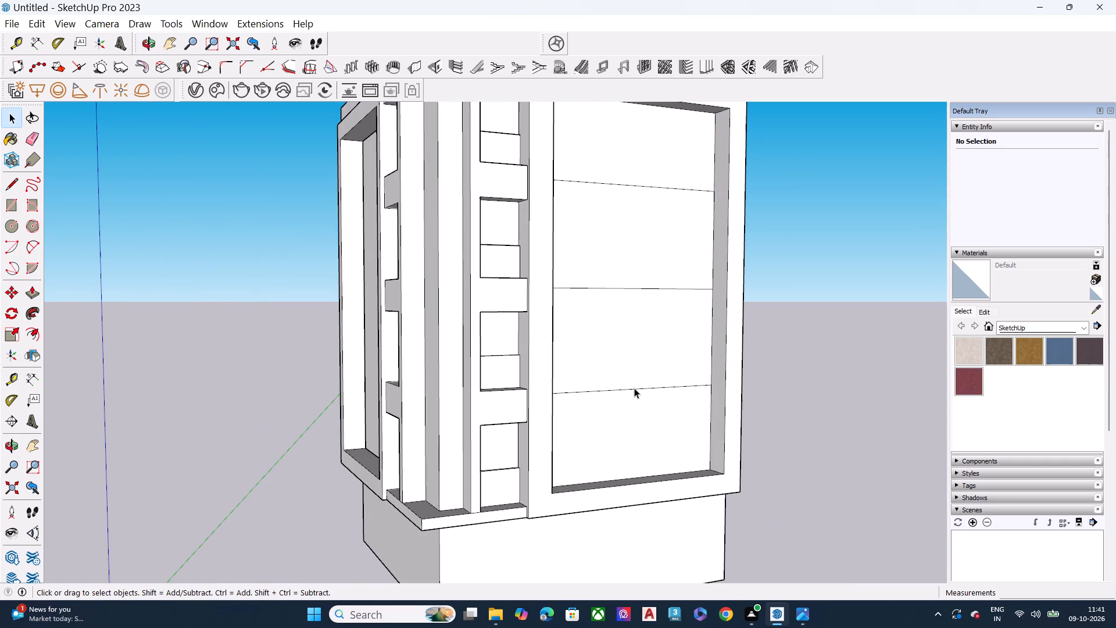
click(643, 387)
click(644, 387)
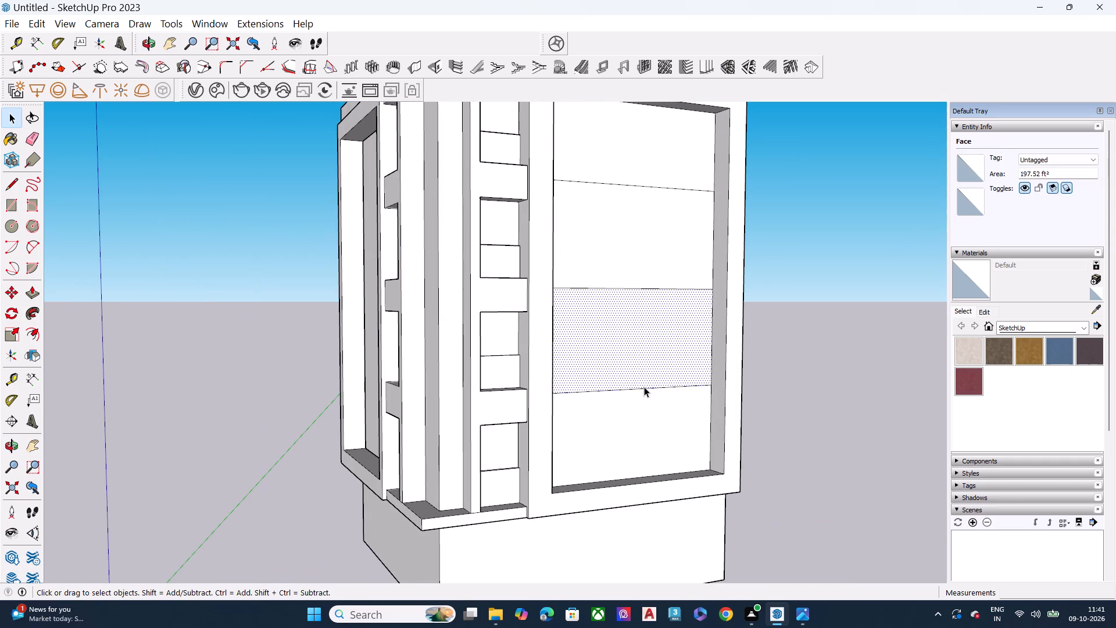
click(652, 390)
click(657, 388)
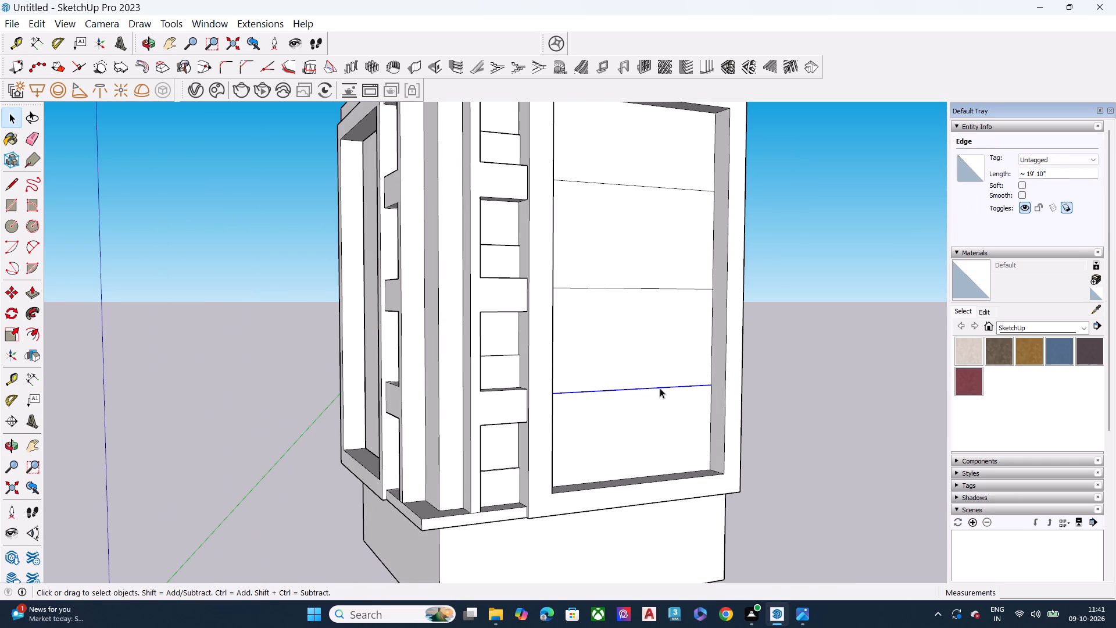
key(Delete)
click(670, 288)
key(Delete)
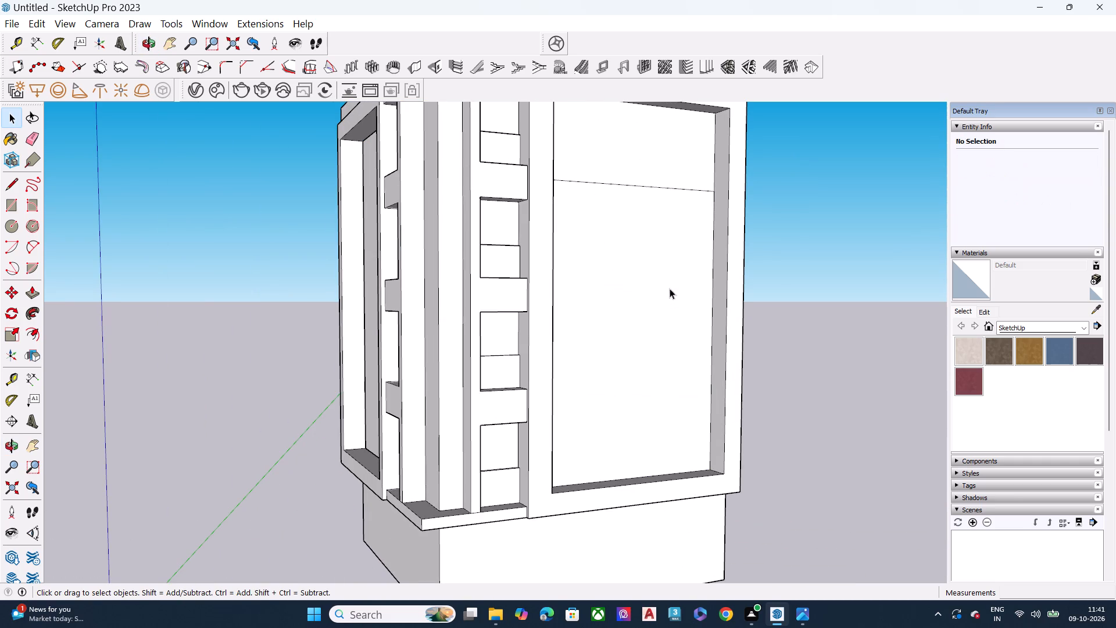
click(668, 190)
key(Delete)
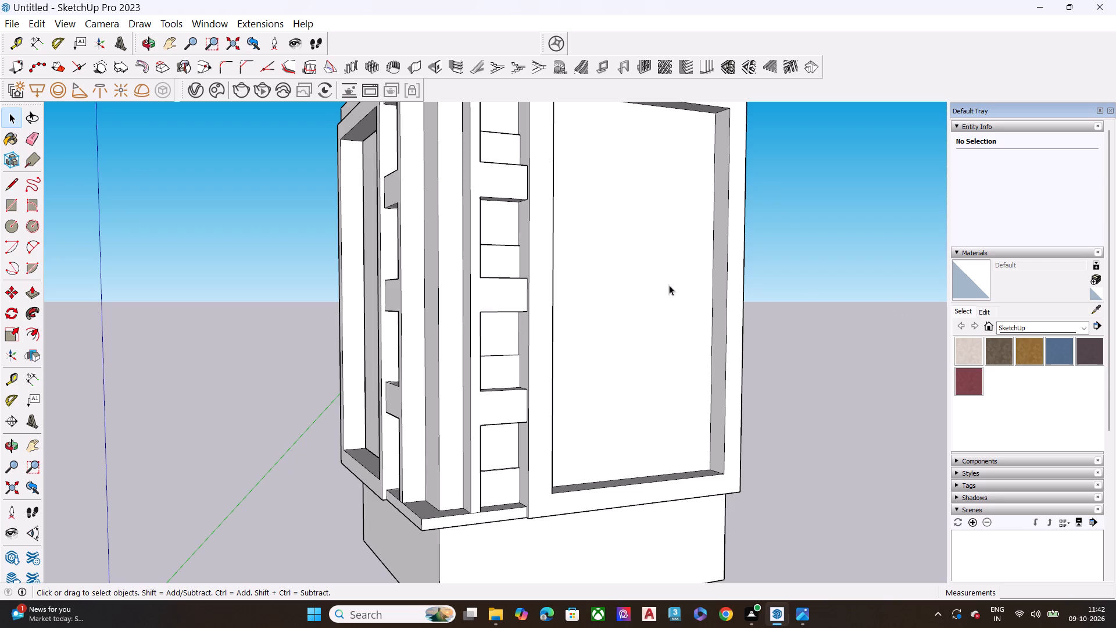
Examine the tower's corner and both framed facades, comparing their proportions with reference photo 1000093875.jpg.
scroll(366, 244, down, 3)
middle_drag(643, 358, 734, 371)
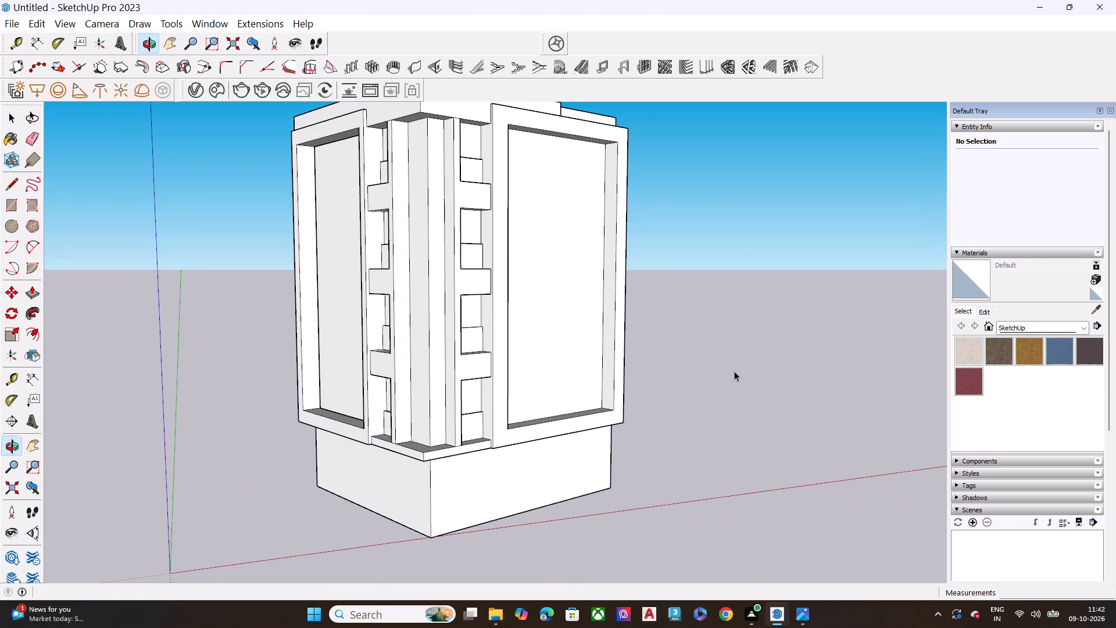
scroll(703, 354, up, 1)
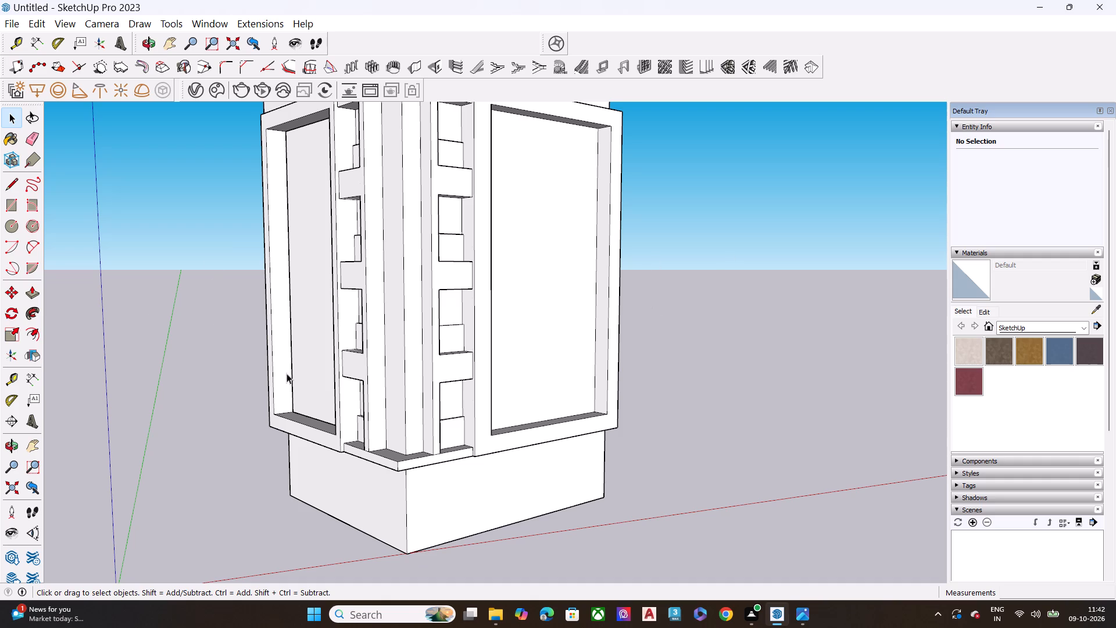
right_drag(599, 304, 385, 323)
click(763, 208)
scroll(577, 244, down, 3)
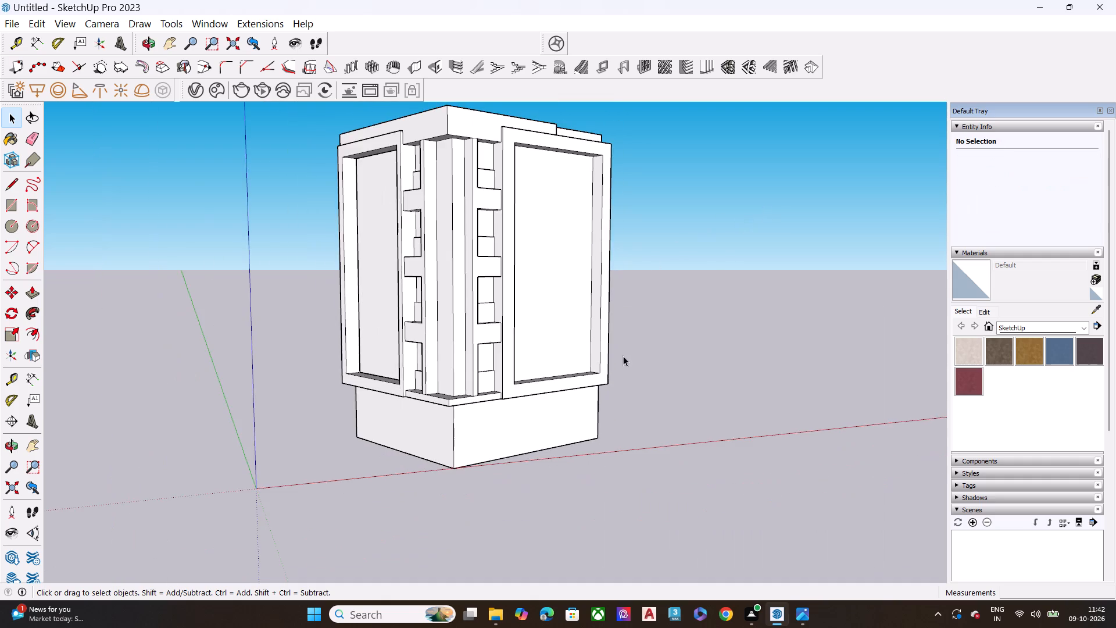
middle_drag(673, 347, 499, 363)
scroll(761, 343, down, 1)
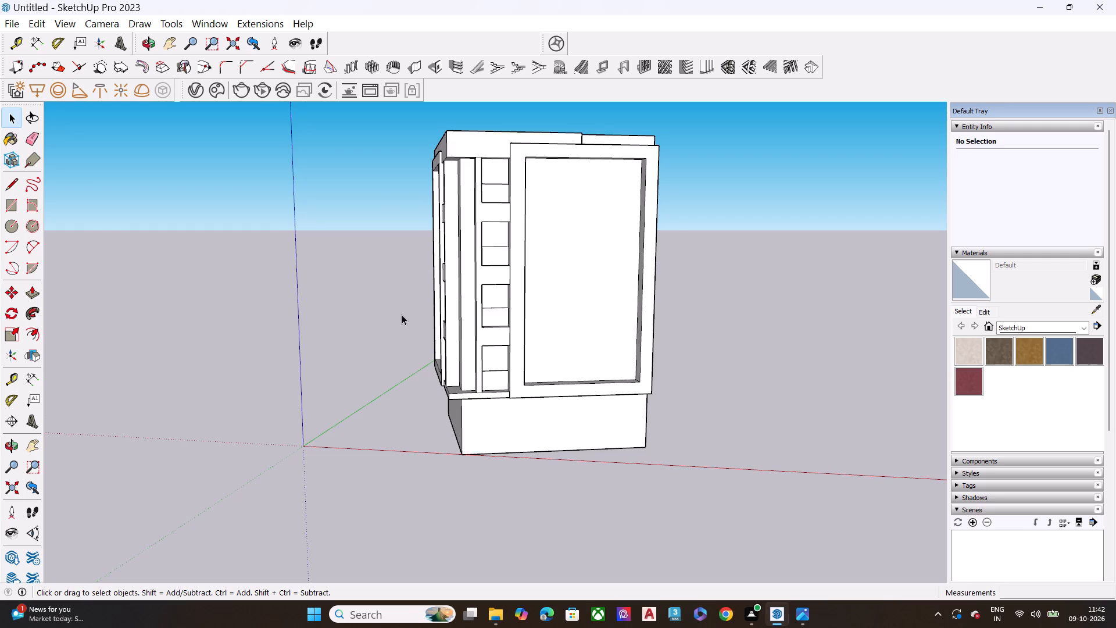
scroll(402, 315, down, 2)
scroll(509, 269, up, 5)
middle_drag(469, 304, 636, 302)
scroll(586, 290, up, 1)
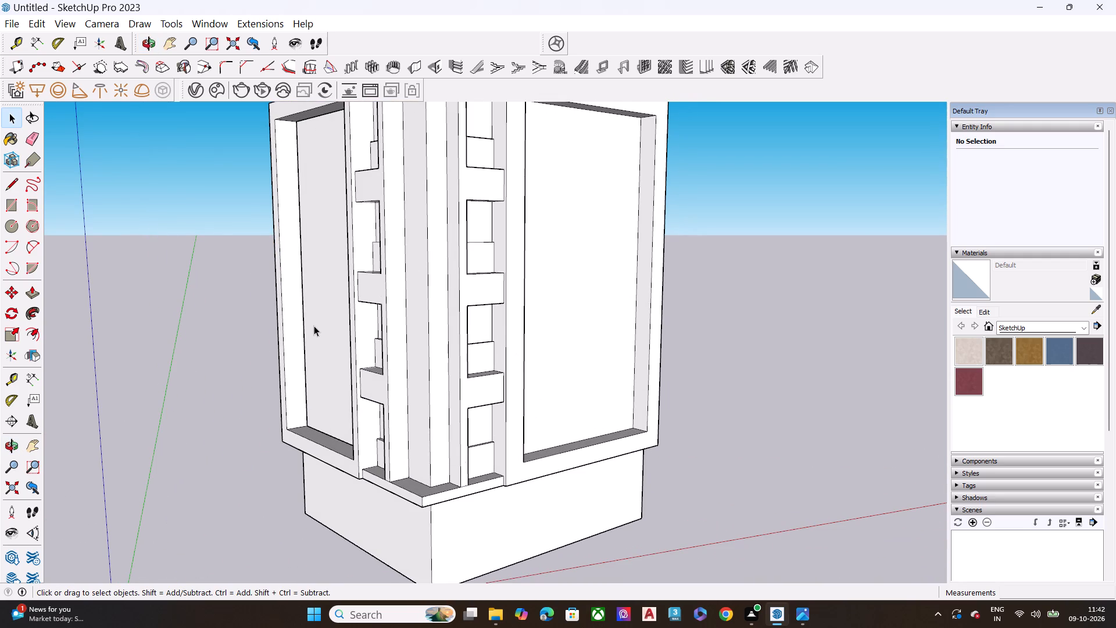
scroll(314, 326, up, 1)
scroll(324, 324, down, 4)
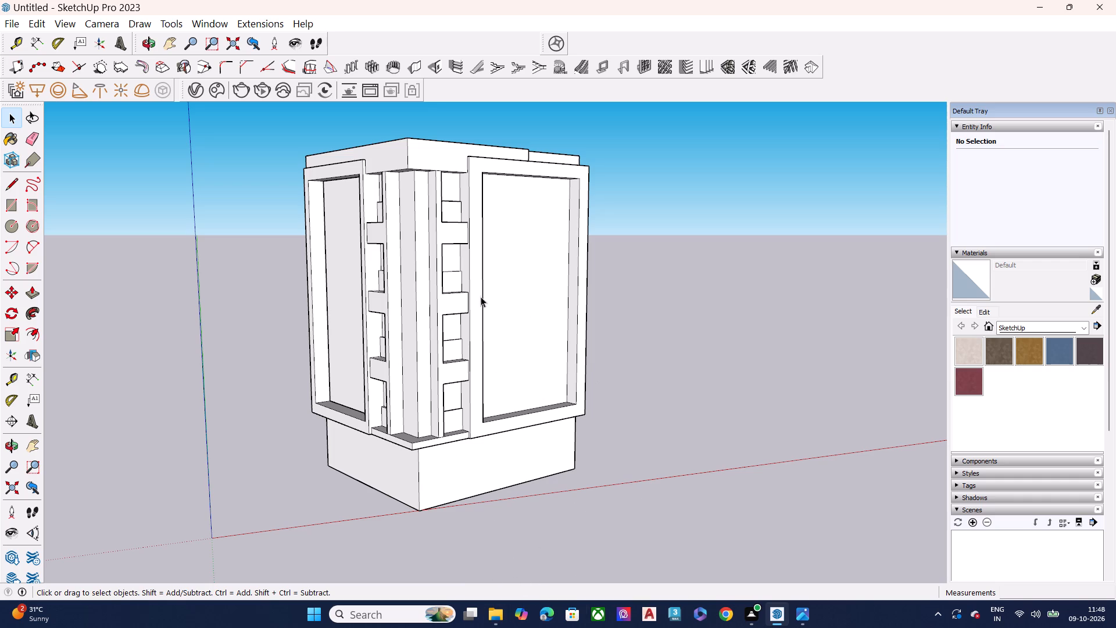
scroll(297, 176, up, 7)
middle_drag(322, 284, 428, 286)
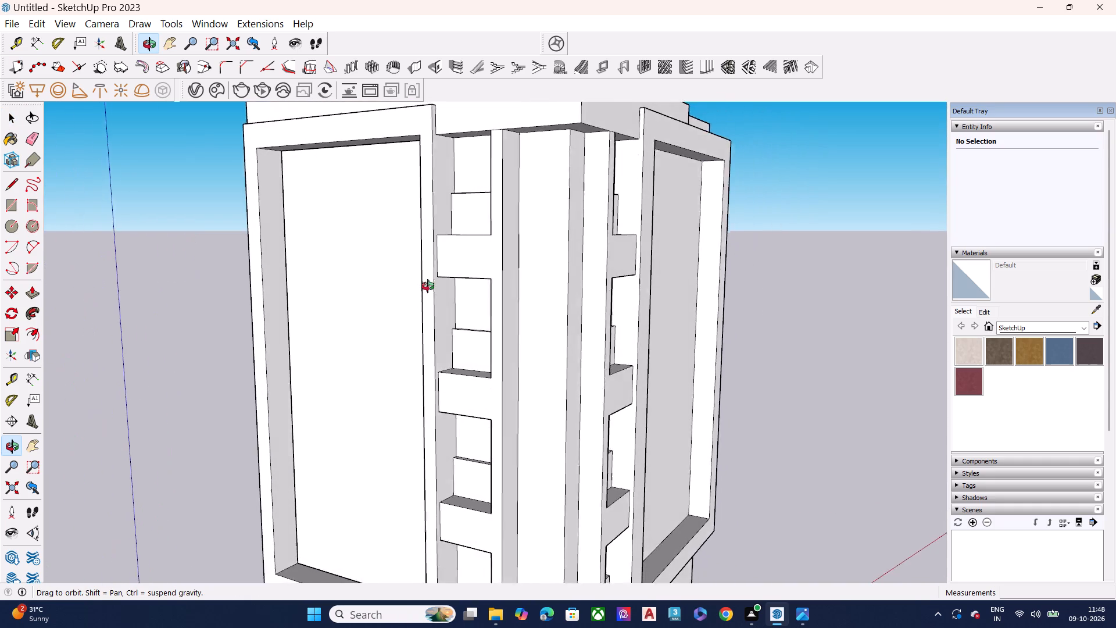
middle_drag(428, 286, 362, 287)
scroll(357, 284, up, 1)
scroll(356, 283, down, 10)
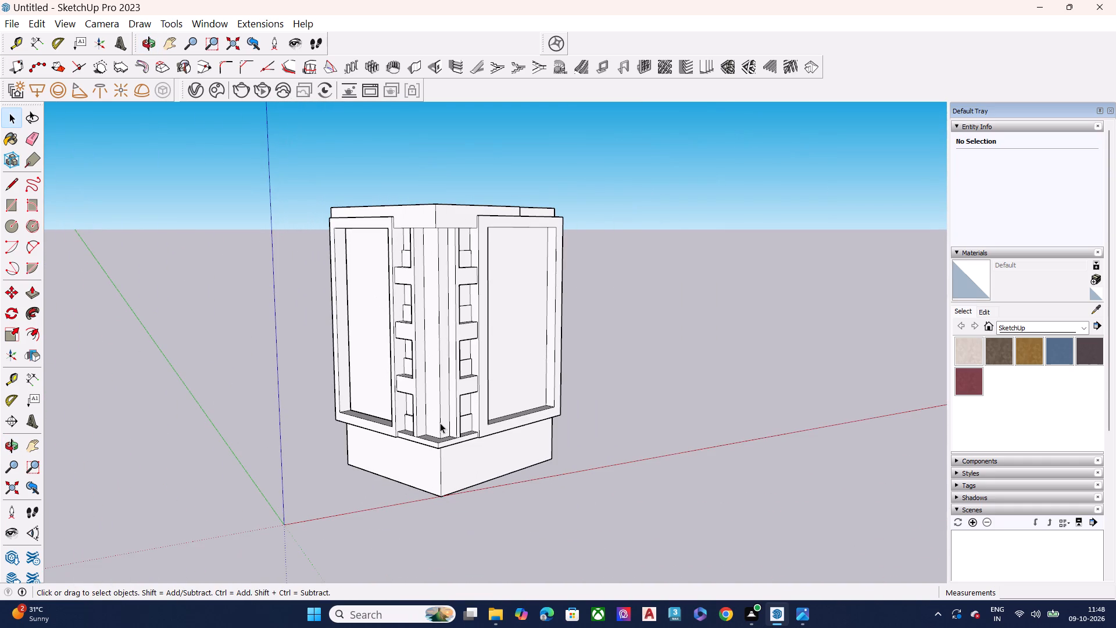
middle_drag(439, 434, 399, 411)
scroll(466, 373, up, 3)
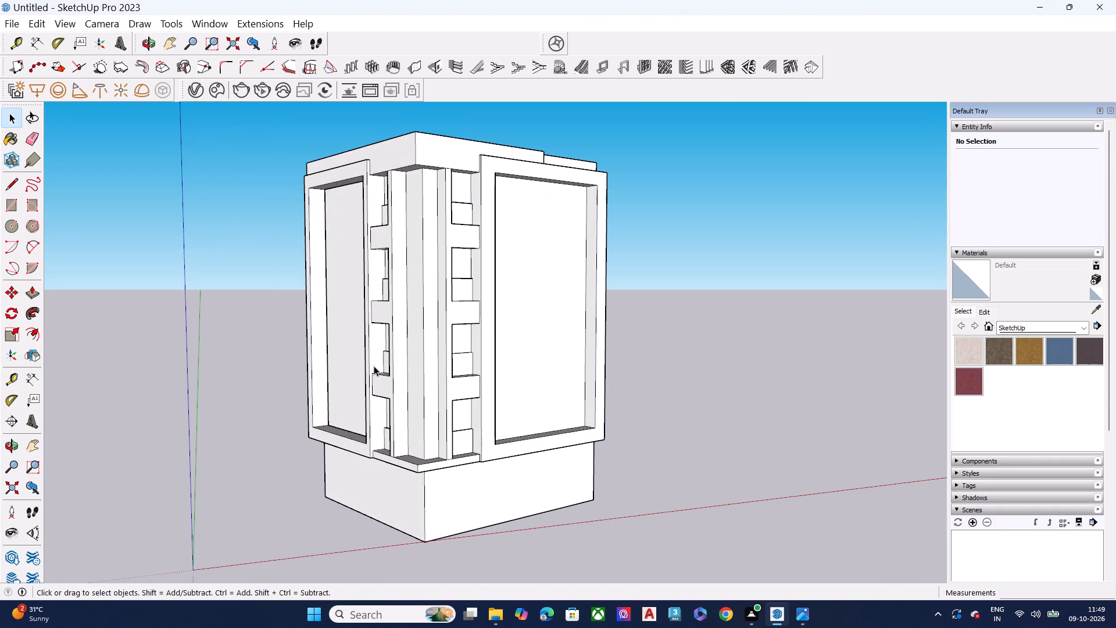
scroll(449, 266, up, 5)
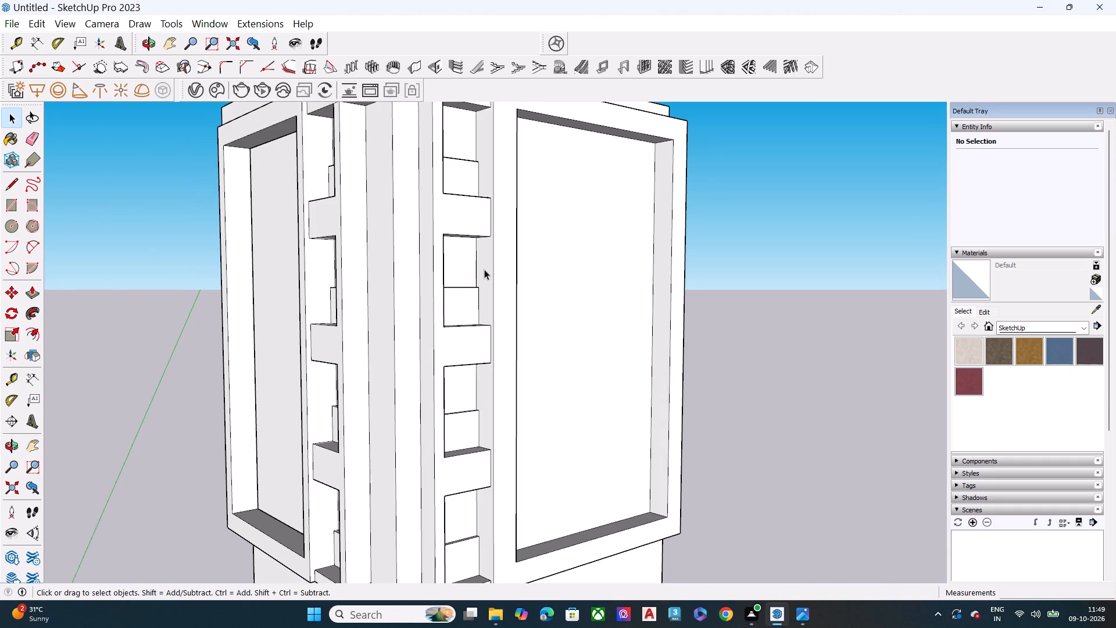
scroll(482, 275, down, 2)
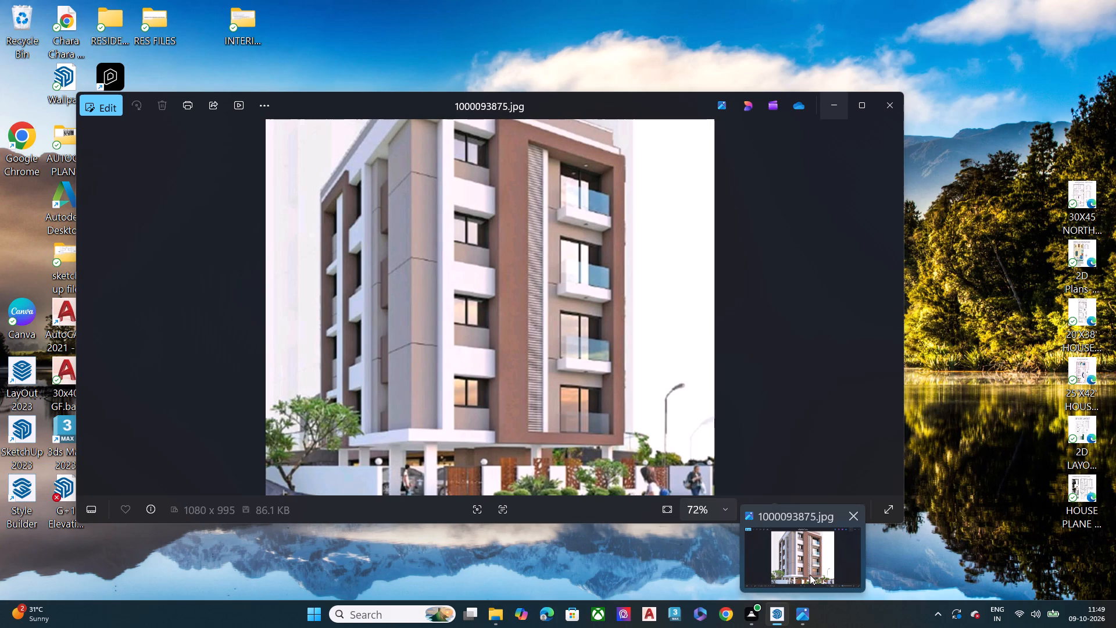
middle_drag(507, 337, 450, 344)
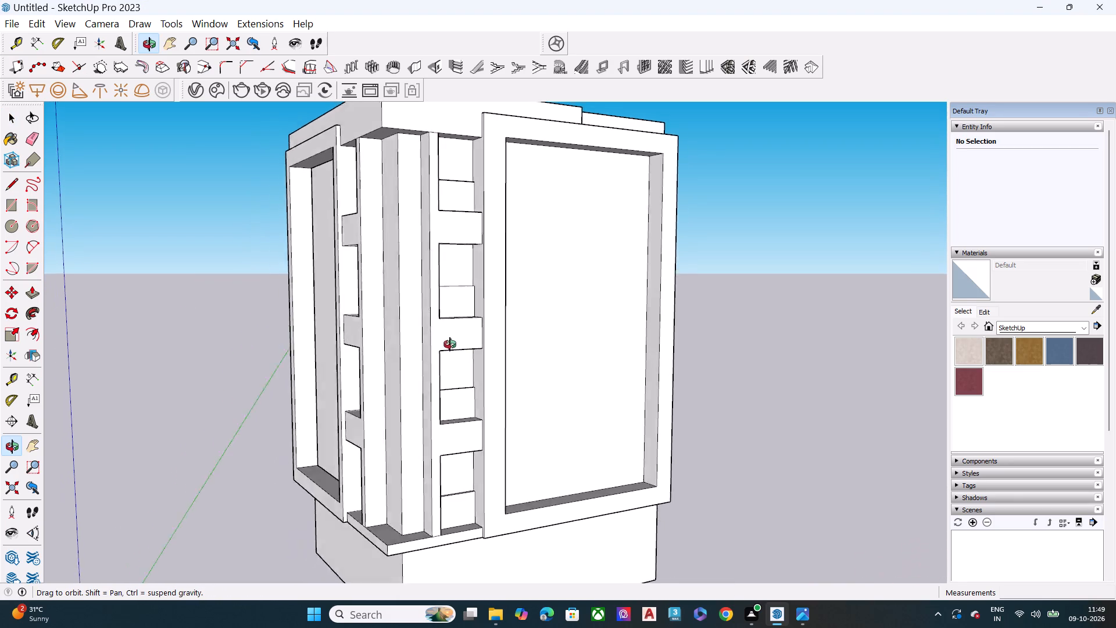
Push the widened facade's outer side wall inward by about 9 3/4" to narrow the tower.
middle_drag(450, 344, 380, 343)
middle_drag(380, 341, 434, 337)
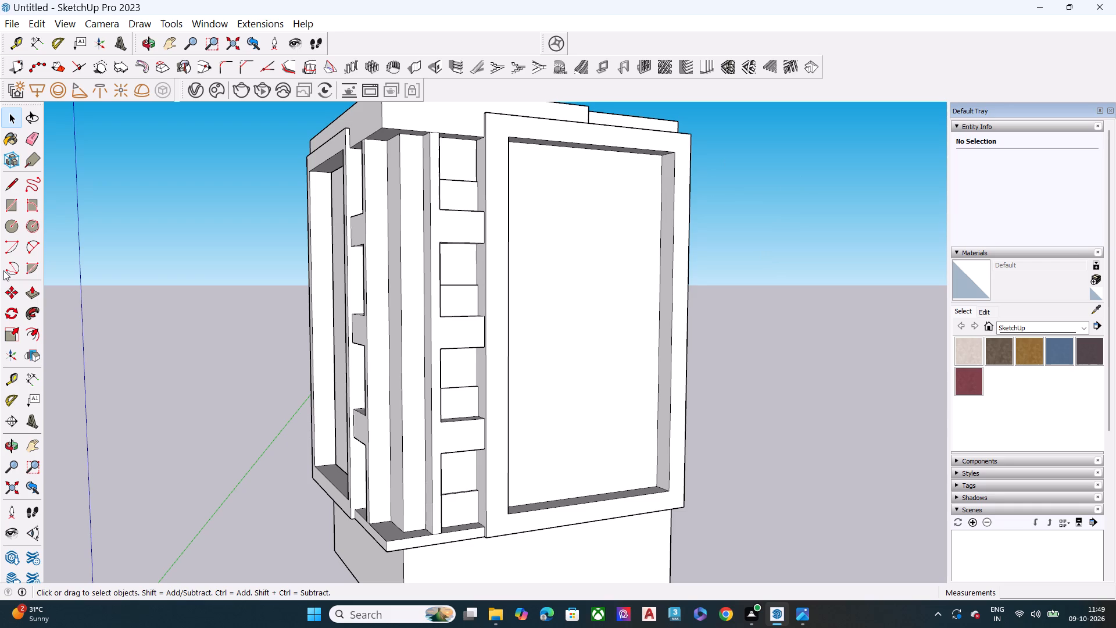
scroll(648, 260, down, 3)
middle_drag(651, 283, 200, 309)
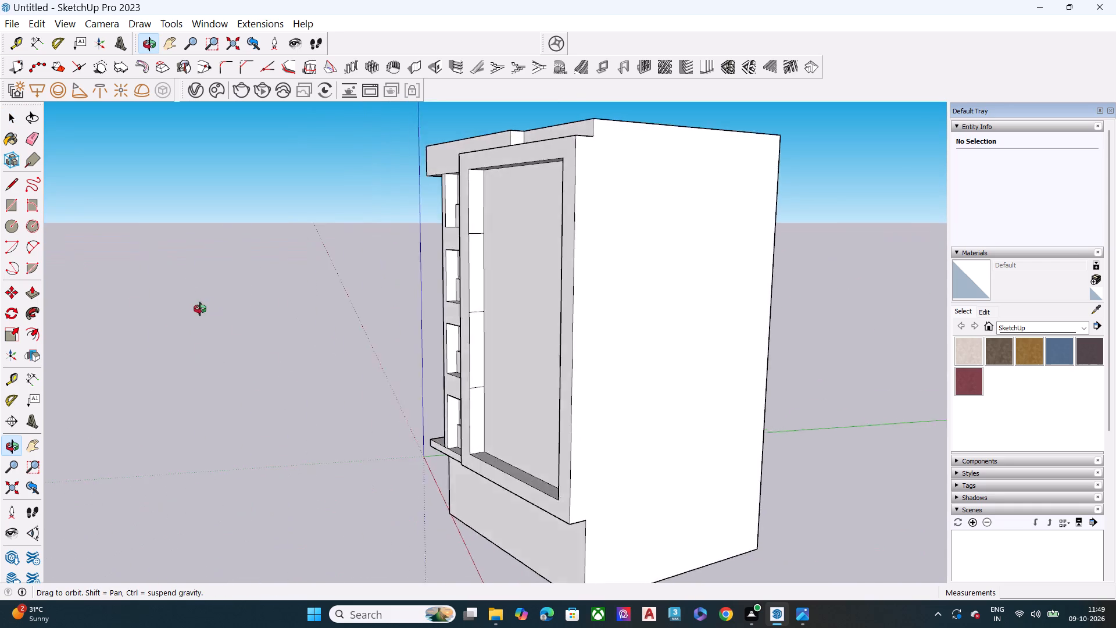
middle_drag(200, 309, 338, 308)
click(680, 265)
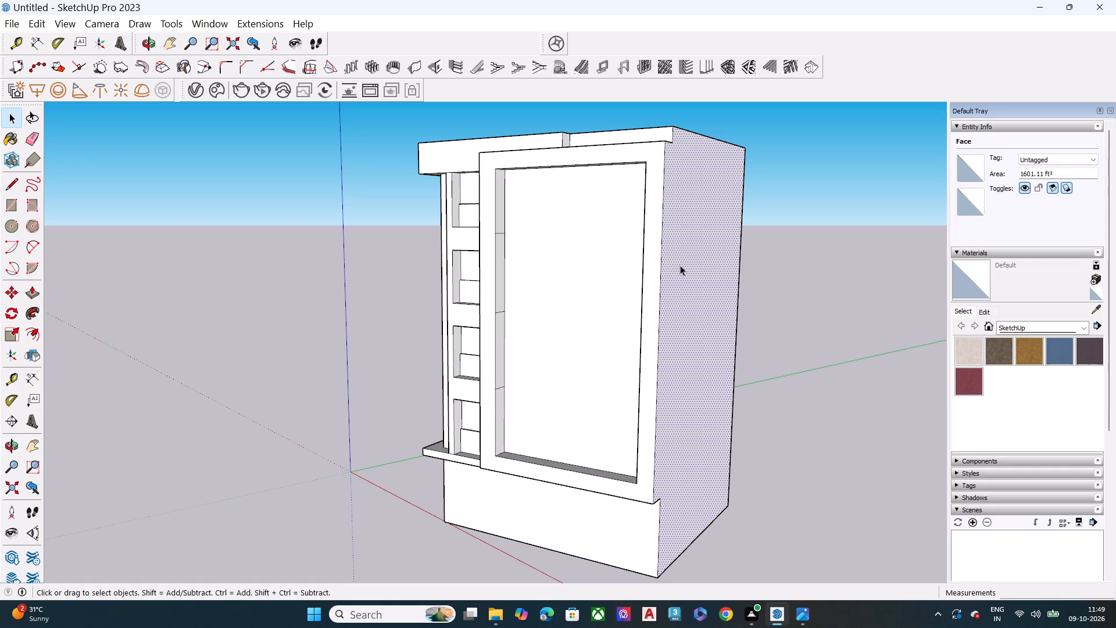
key(p)
click(680, 265)
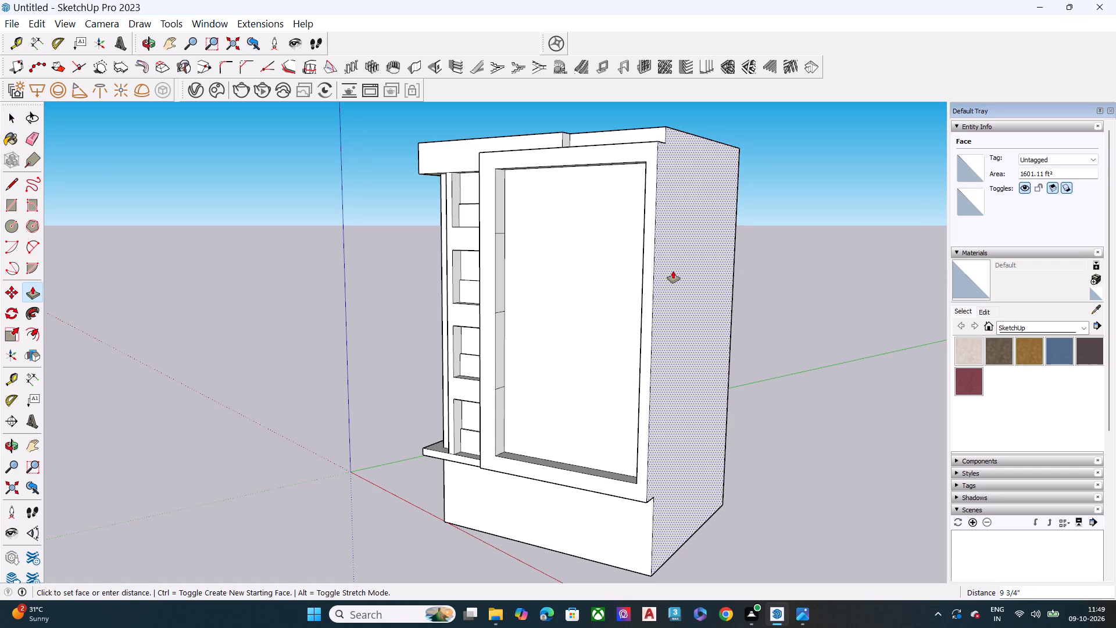
click(671, 271)
key(space)
Pull the inner side face of the recess, next to the outer wall, into the opening by about 3' 2 3/4".
scroll(632, 281, up, 1)
middle_drag(632, 281, 882, 294)
scroll(474, 261, up, 5)
scroll(645, 256, down, 3)
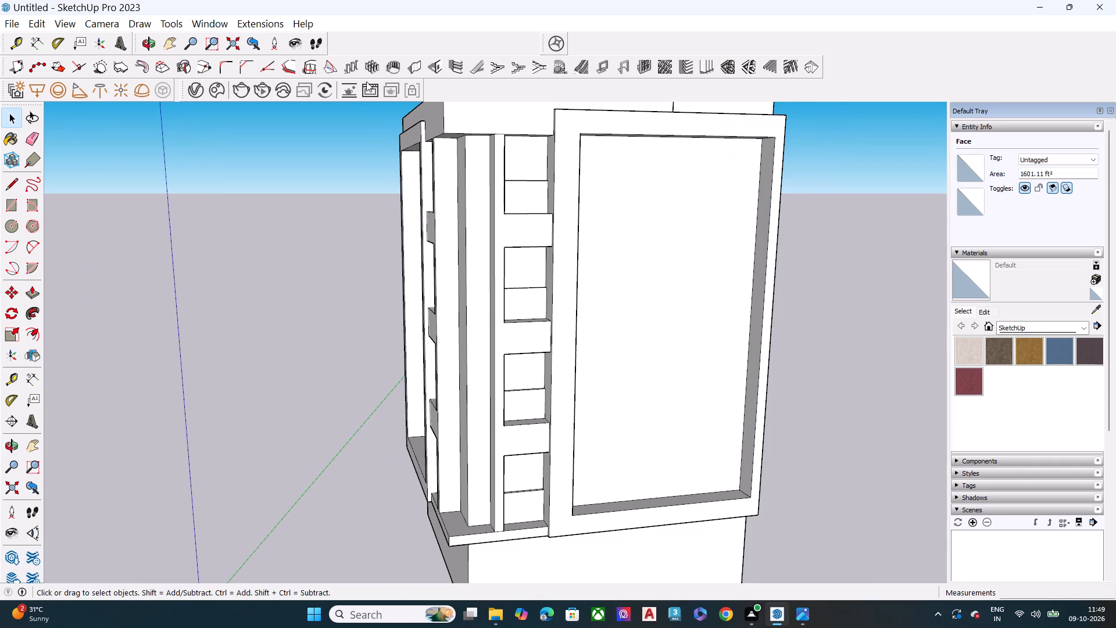
click(759, 294)
key(p)
click(759, 294)
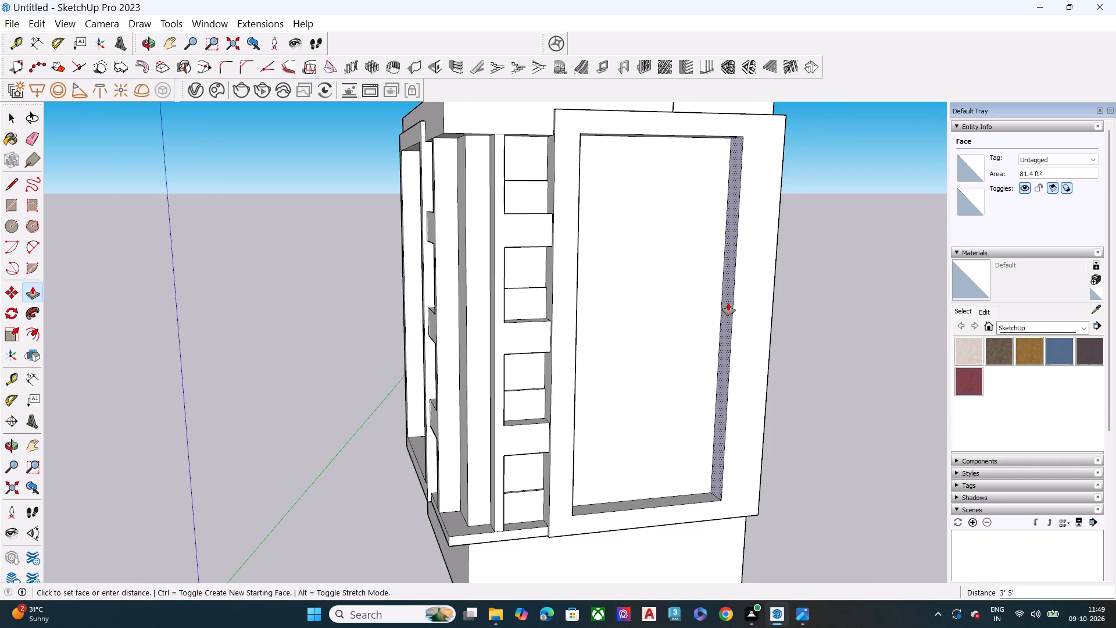
click(730, 303)
Push the tower's outer side wall further inward by about 2' 3 3/4" to slim the frame border.
middle_drag(799, 318, 527, 326)
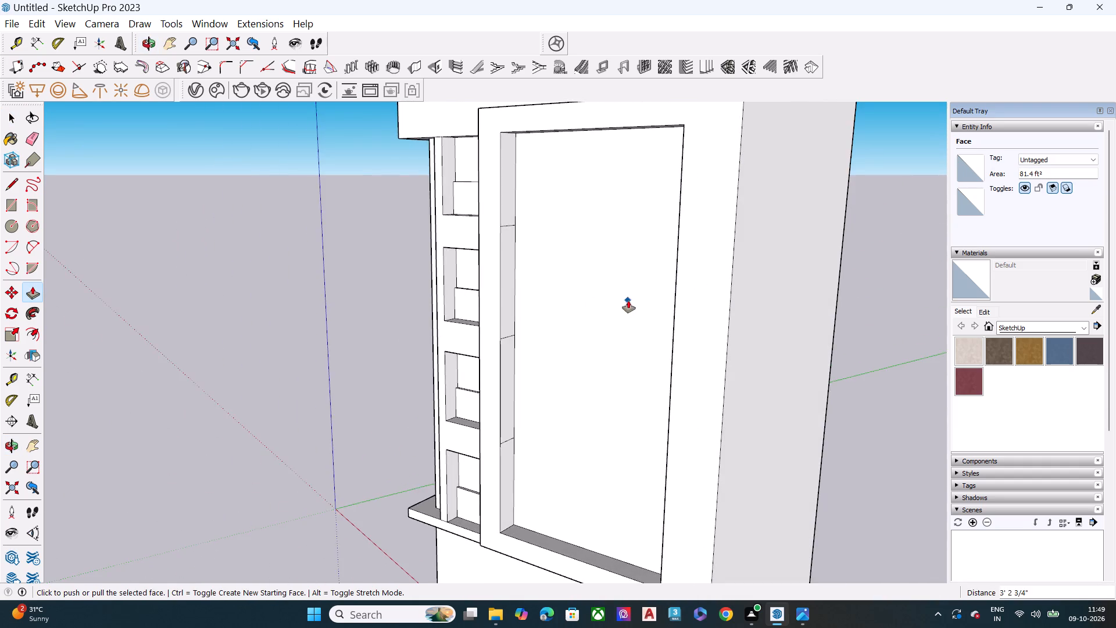
scroll(634, 301, down, 4)
click(734, 319)
key(space)
click(740, 326)
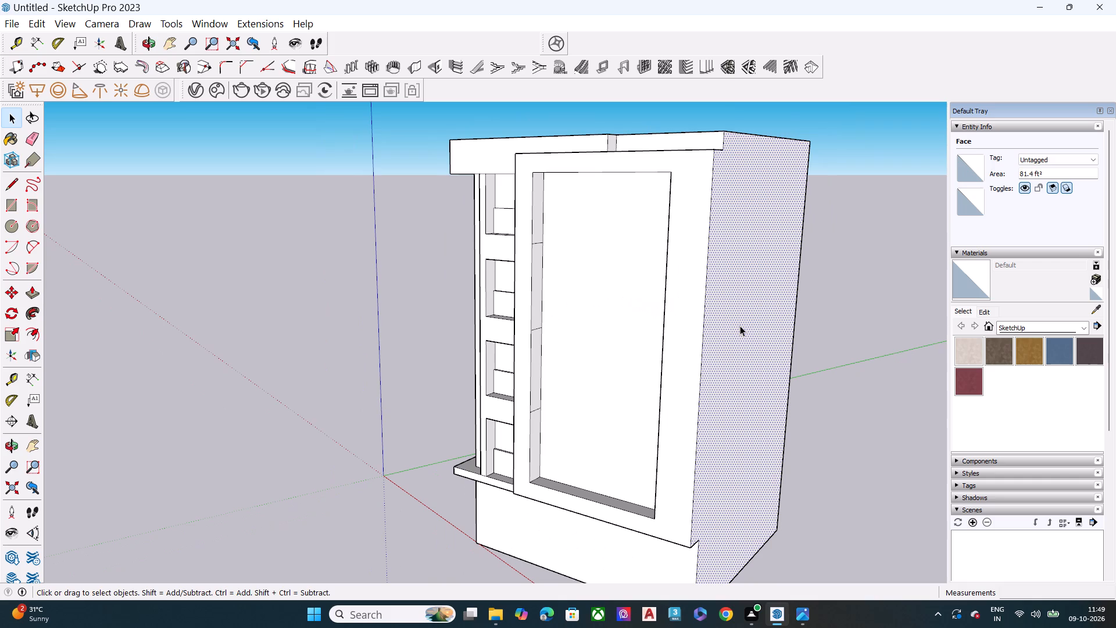
key(p)
click(740, 326)
click(719, 328)
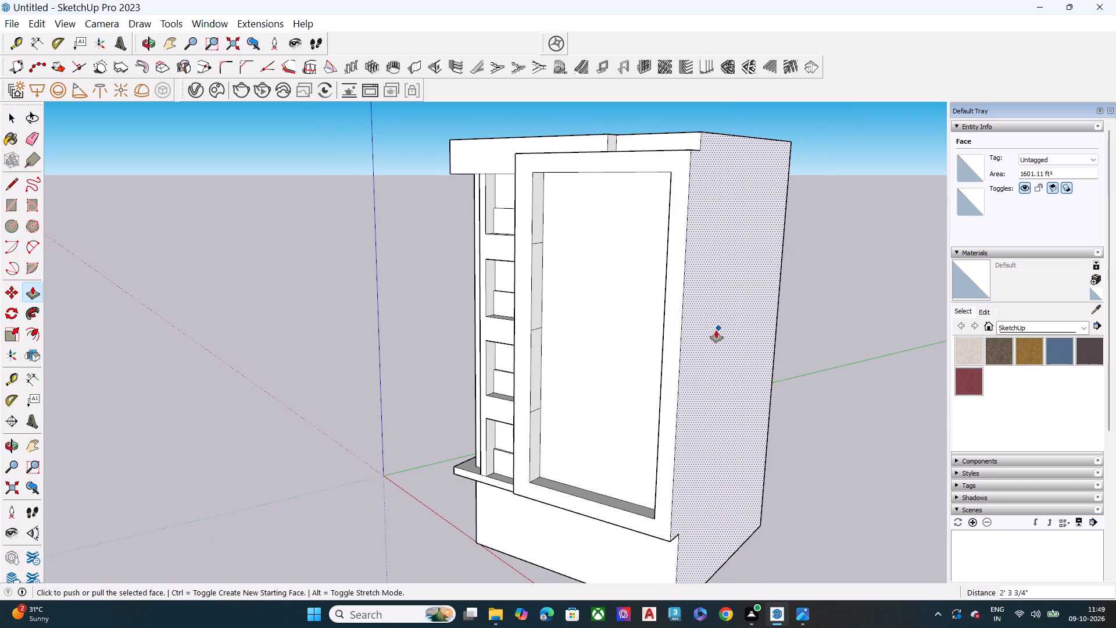
key(space)
Compare the narrowed tower, facade frame and recess proportions with reference photo 1000093875.jpg.
middle_drag(639, 340, 814, 296)
scroll(558, 301, up, 5)
middle_drag(532, 287, 658, 308)
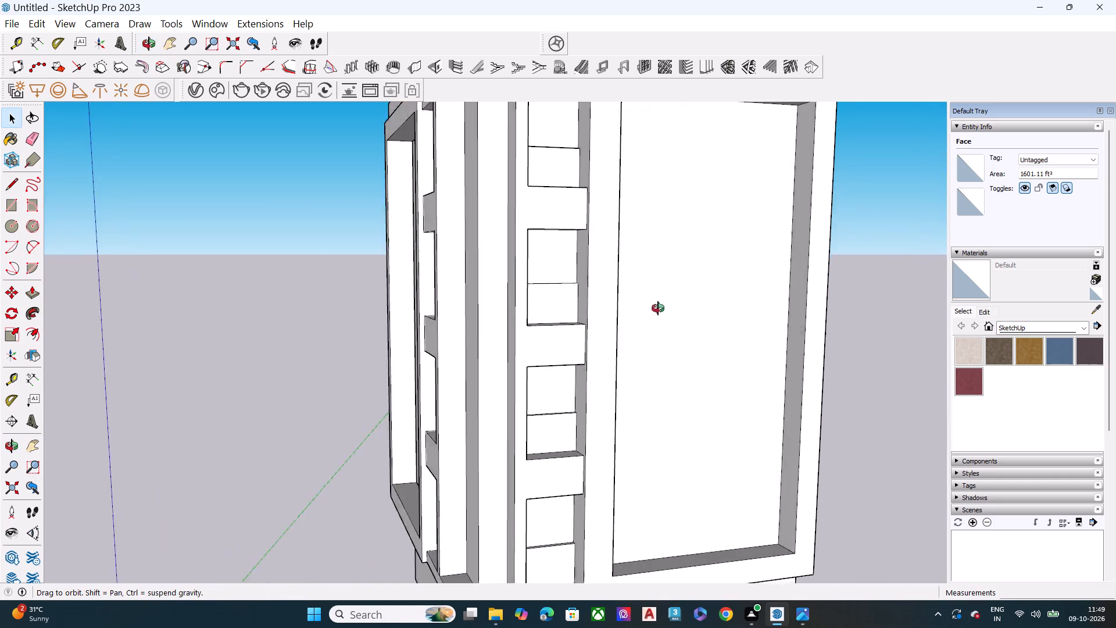
middle_drag(658, 308, 668, 341)
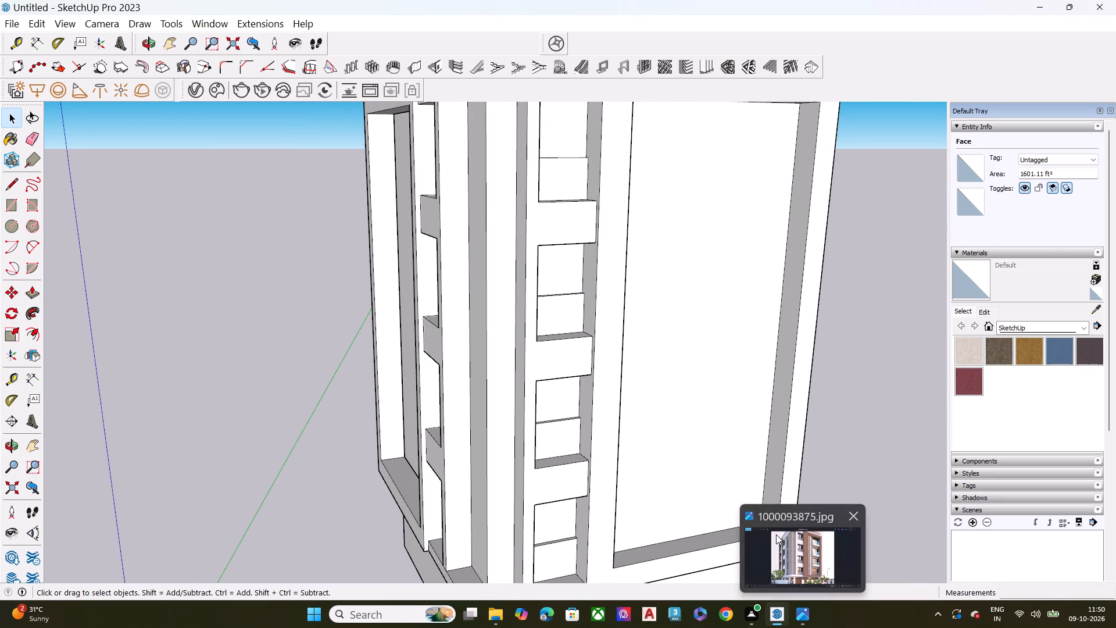
click(776, 536)
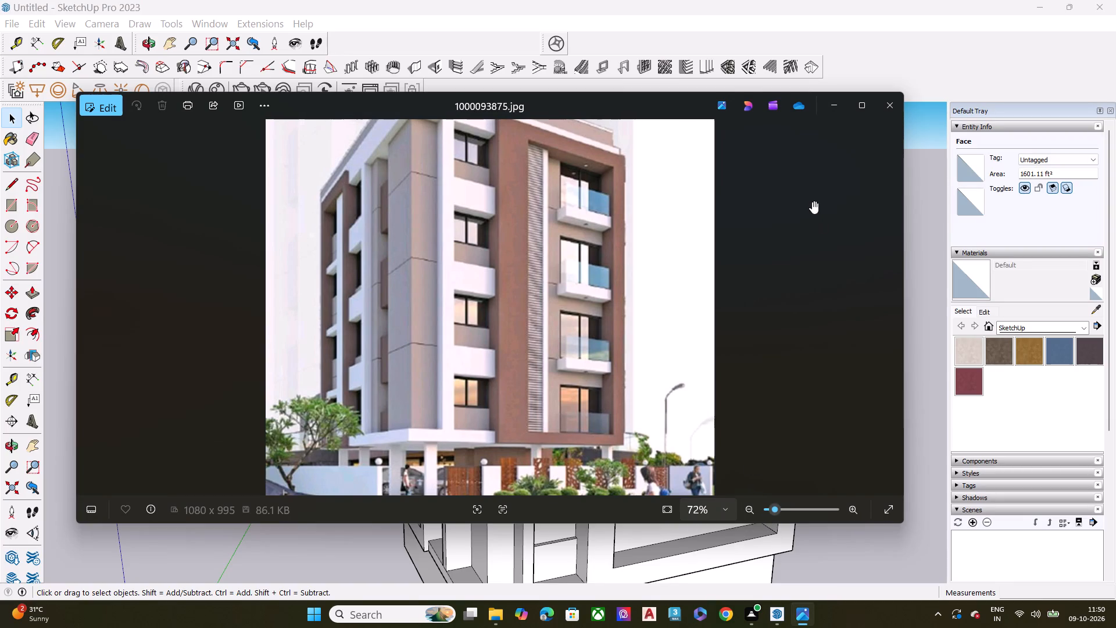
click(840, 108)
scroll(650, 442, down, 2)
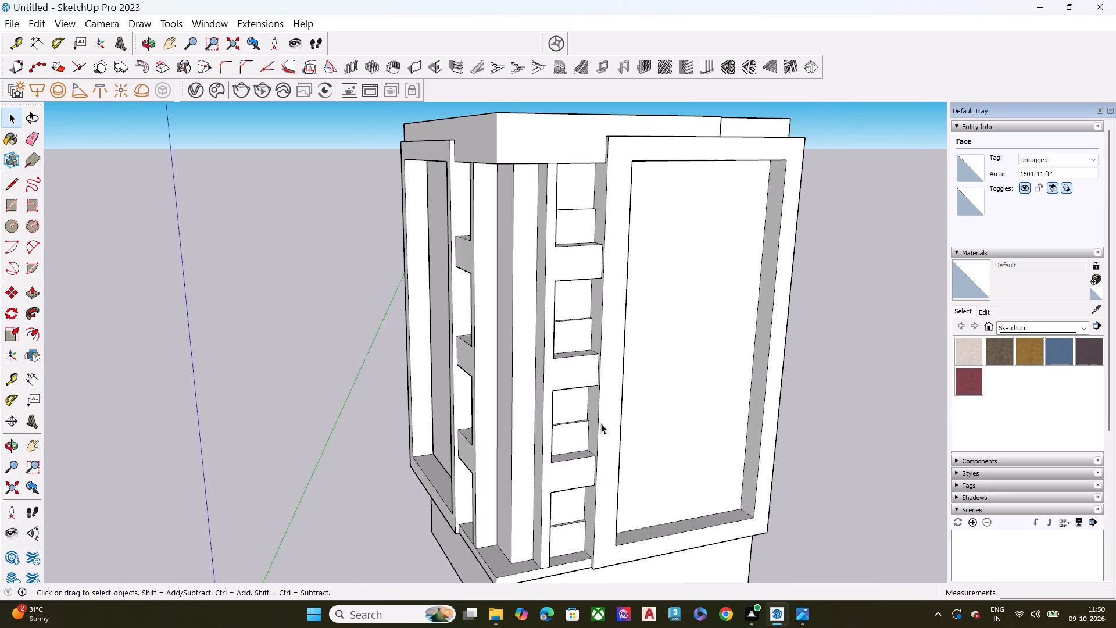
Delete the three short horizontal edges dividing the recess's inner side face nearest the window openings.
middle_drag(679, 472, 465, 413)
scroll(583, 414, up, 6)
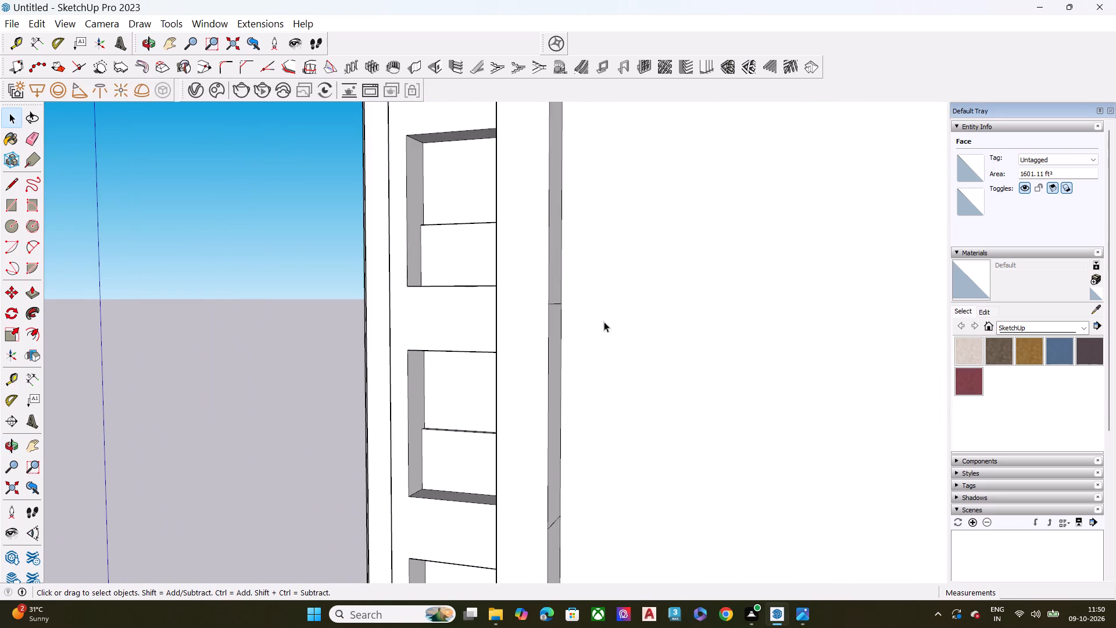
middle_drag(610, 320, 476, 395)
click(466, 355)
key(Delete)
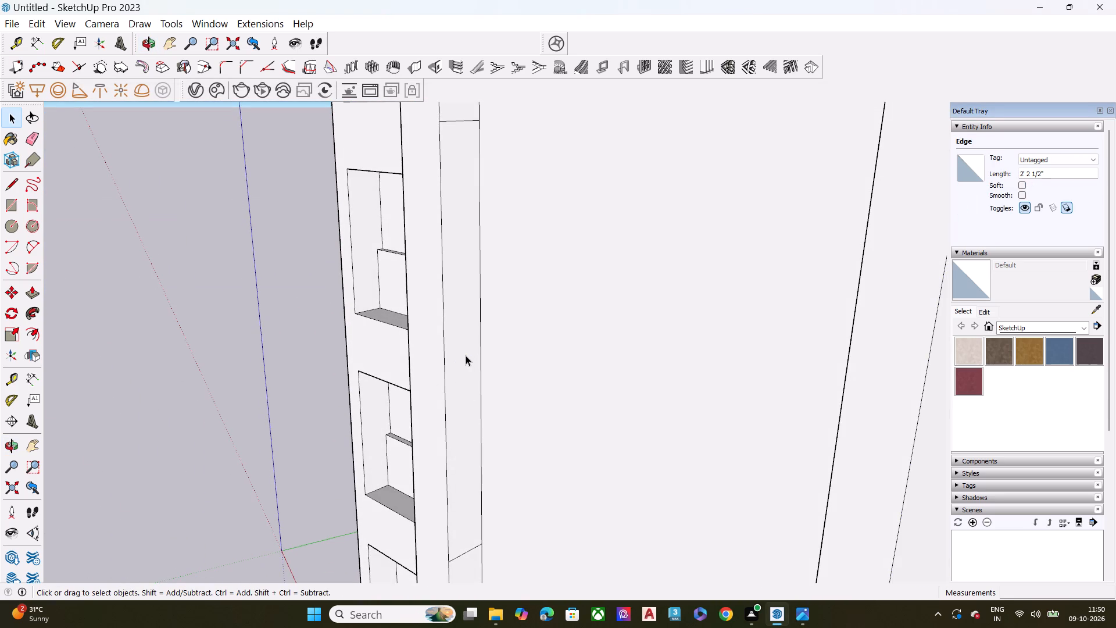
click(463, 120)
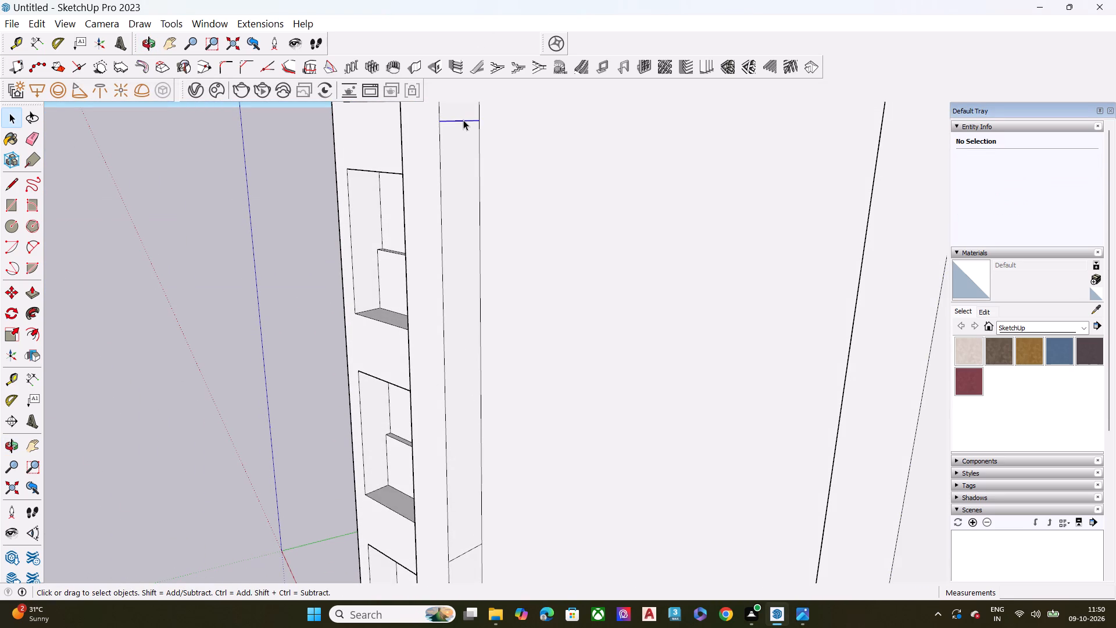
key(Delete)
scroll(382, 212, down, 5)
scroll(455, 293, down, 4)
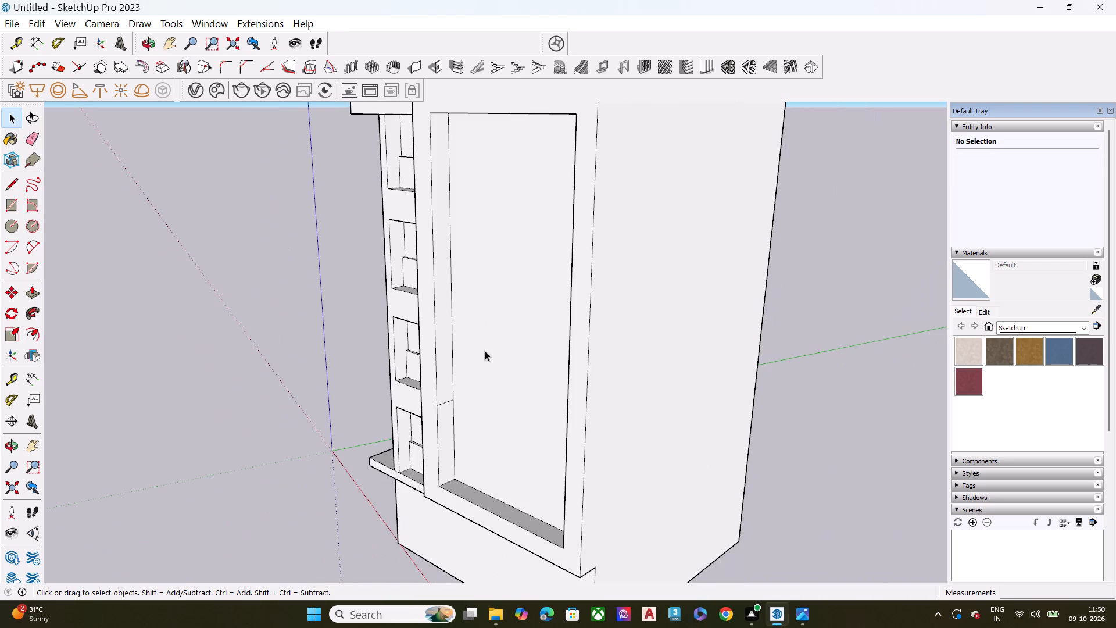
scroll(456, 412, up, 5)
click(445, 394)
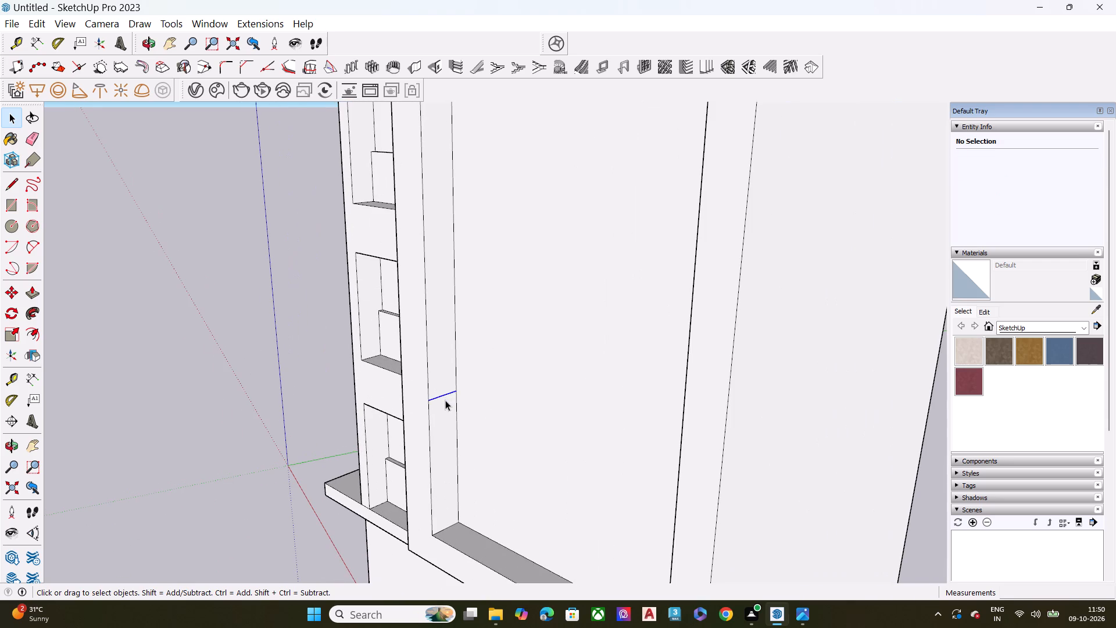
key(Delete)
Copy the recess's vertical inner corner edge across the back panel by about 5' 3 3/4" to mark a strip.
click(458, 389)
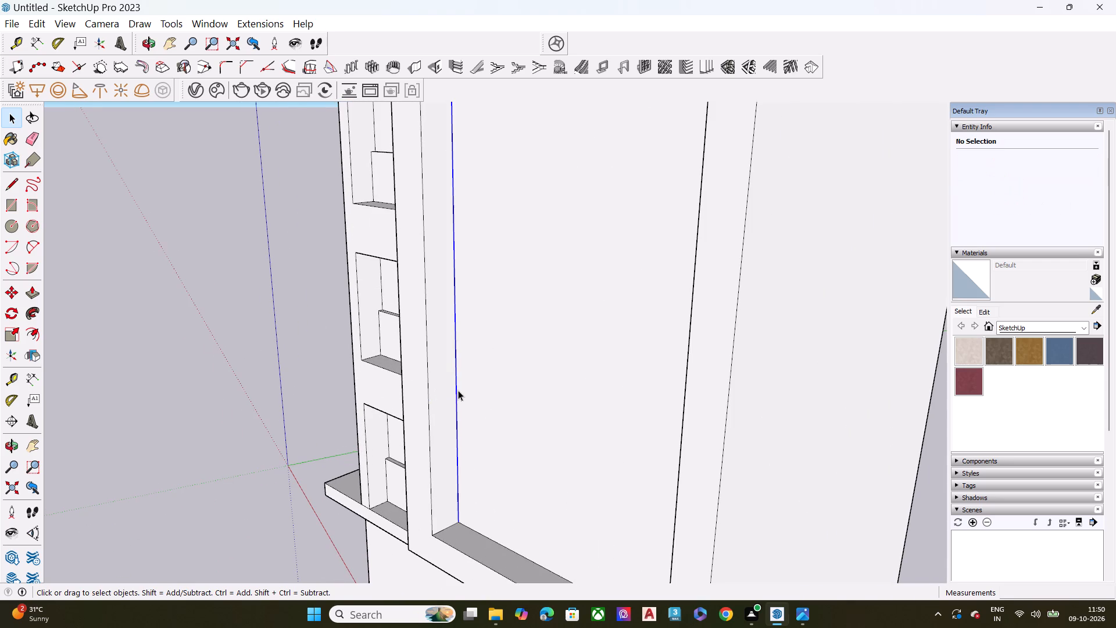
key(m)
click(460, 526)
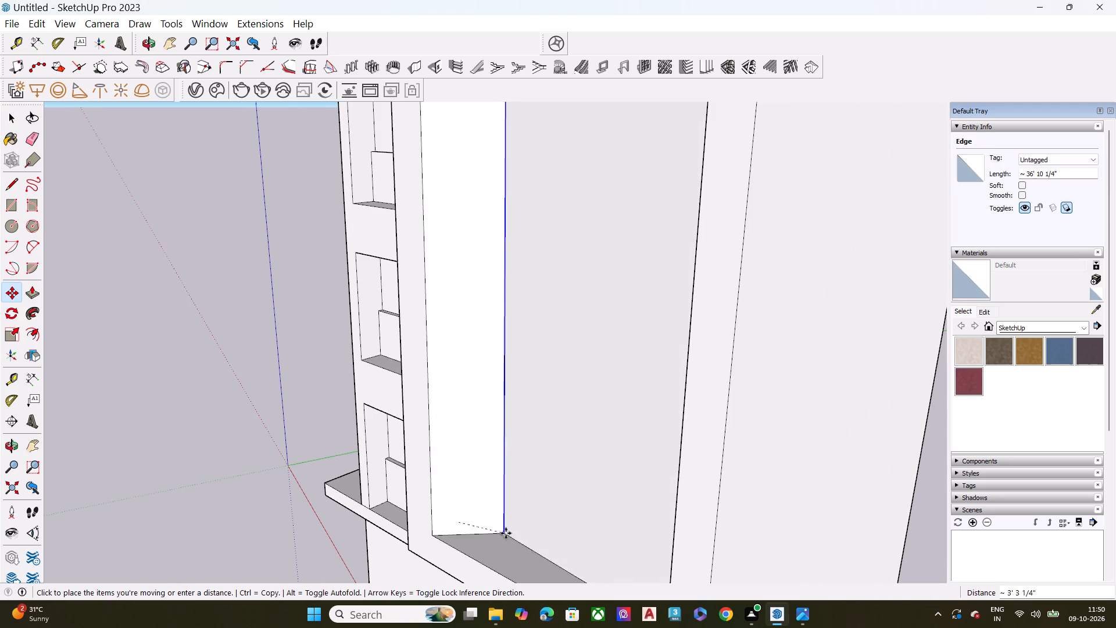
scroll(456, 522, down, 6)
middle_drag(468, 527, 636, 497)
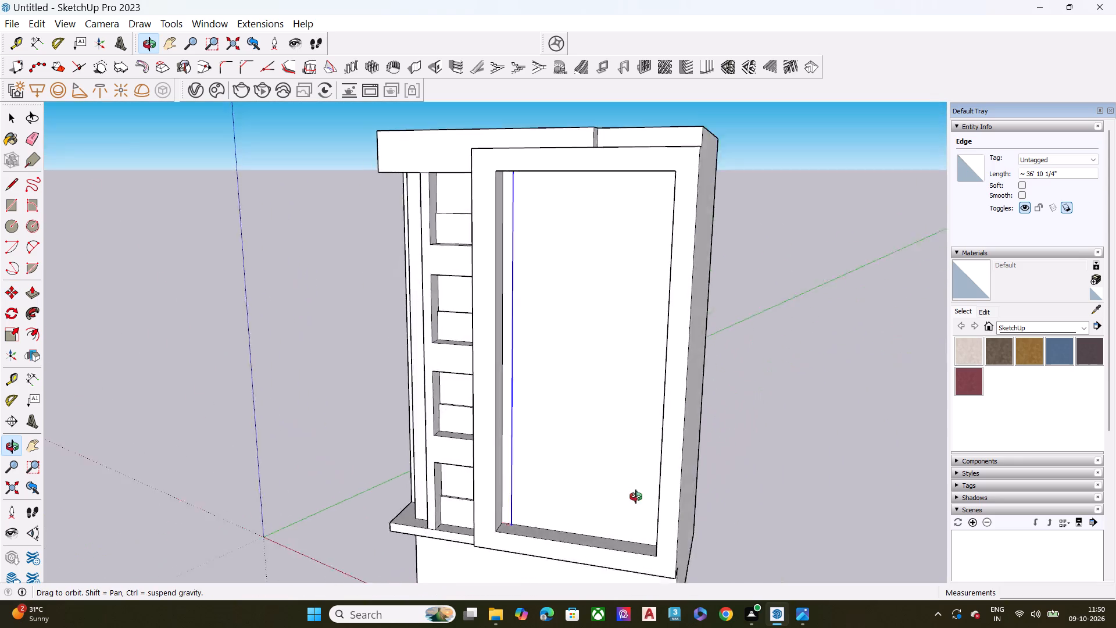
middle_drag(636, 497, 670, 489)
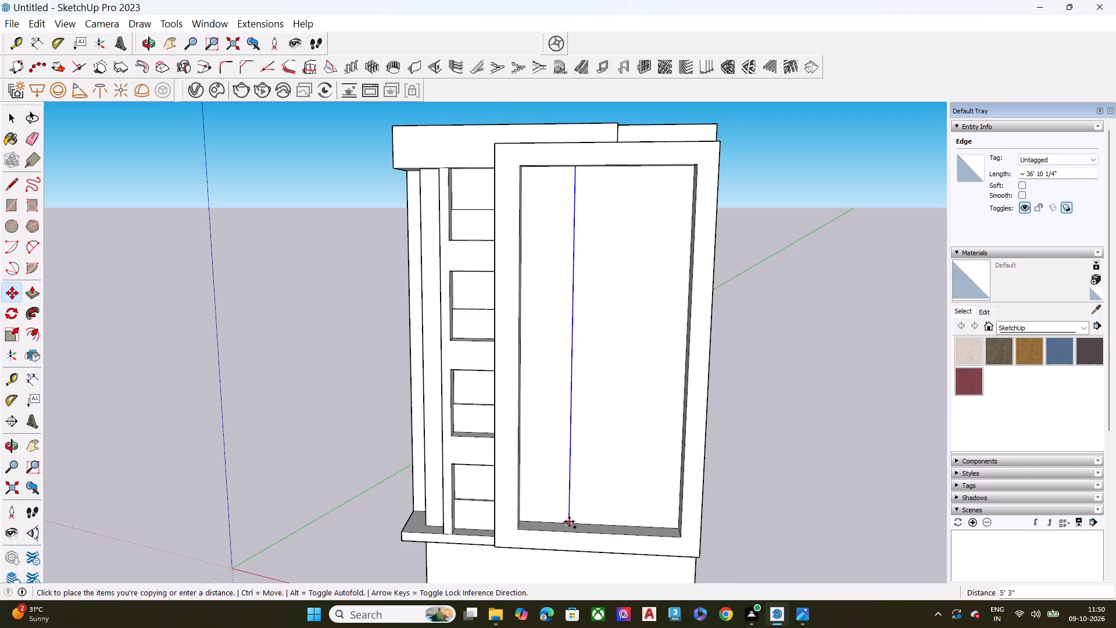
click(570, 522)
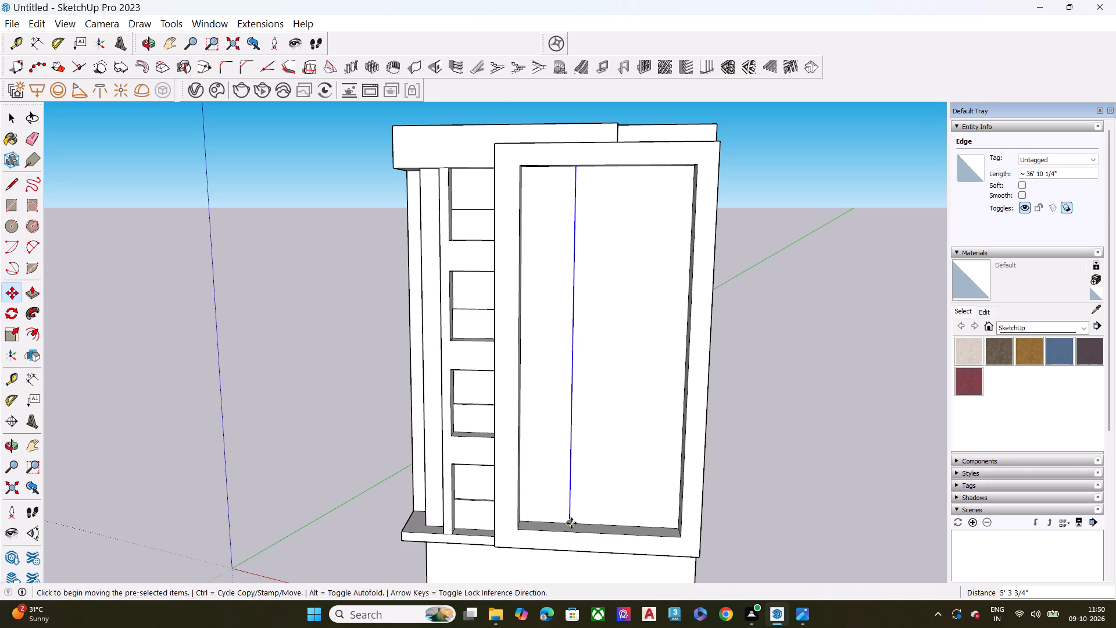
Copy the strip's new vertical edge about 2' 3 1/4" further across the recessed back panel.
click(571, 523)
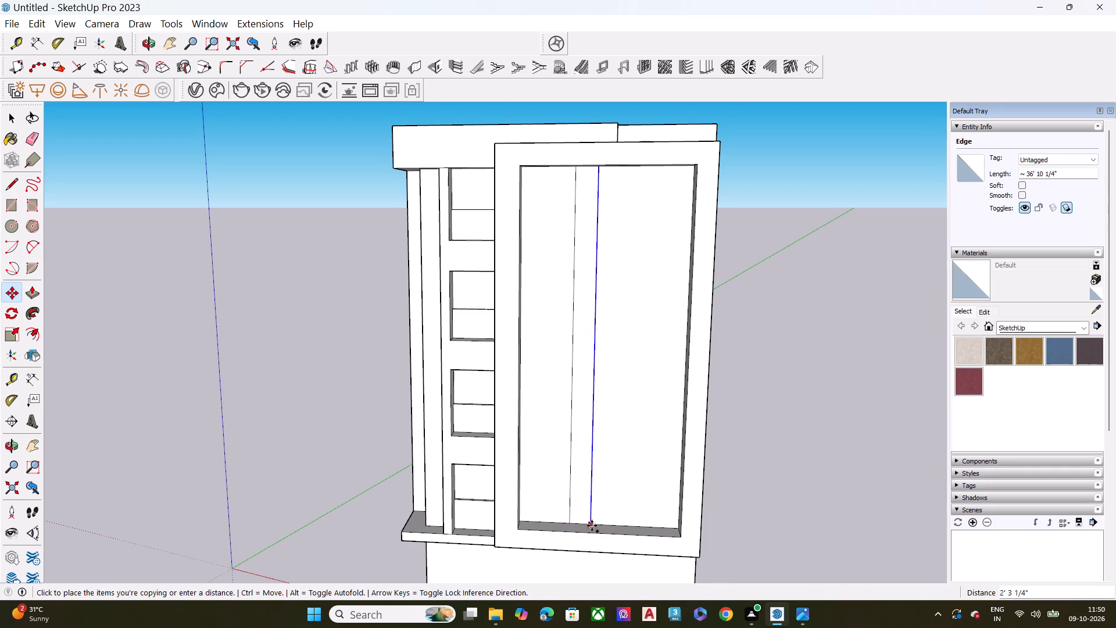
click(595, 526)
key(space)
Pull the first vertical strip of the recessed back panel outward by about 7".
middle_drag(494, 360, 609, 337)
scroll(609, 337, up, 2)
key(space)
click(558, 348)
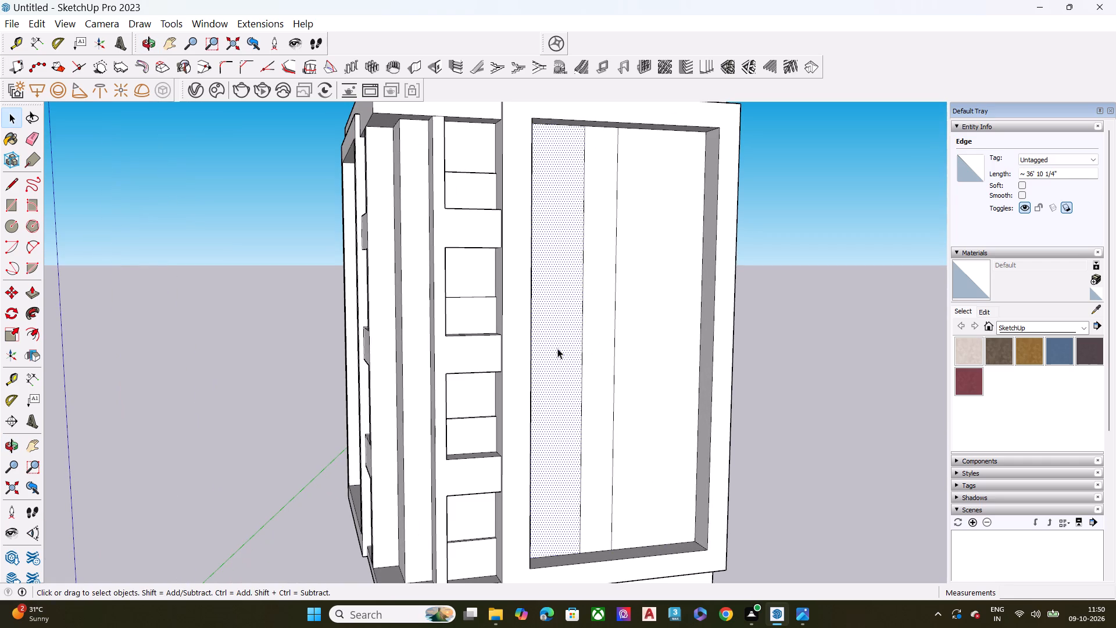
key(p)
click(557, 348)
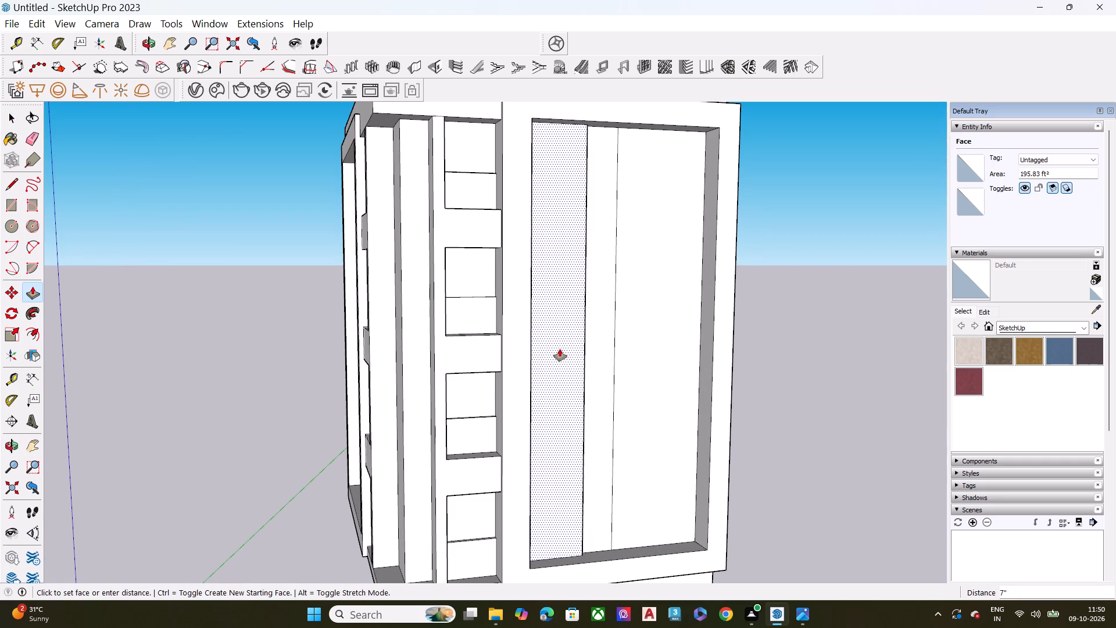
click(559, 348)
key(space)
Check the vertical strips in the recess against reference photo 1000093875.jpg, close the photo and inspect the facade.
click(805, 612)
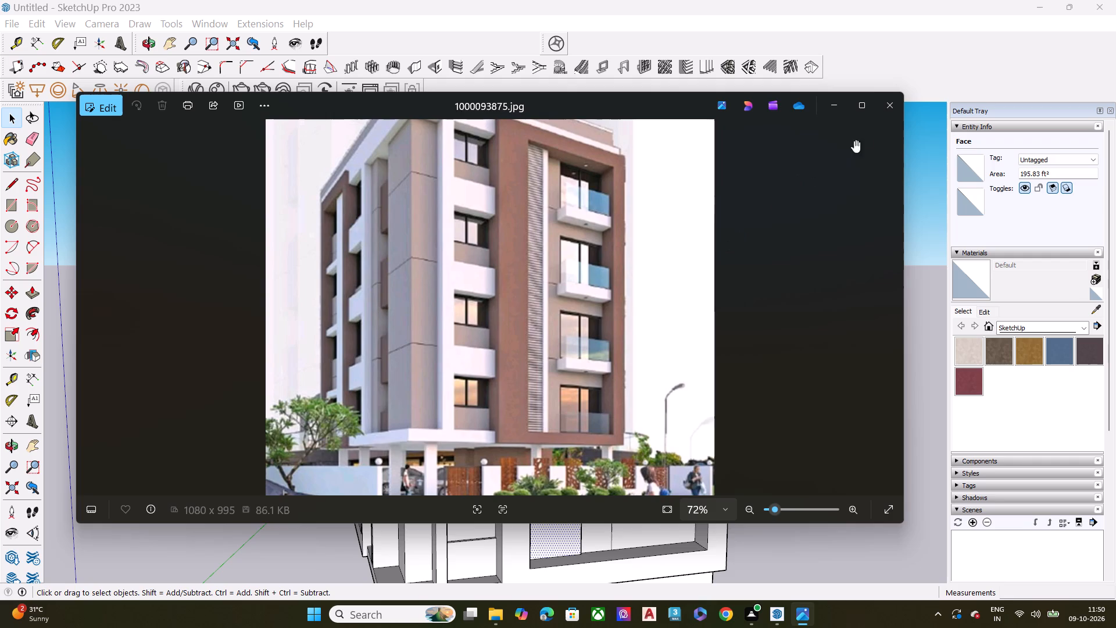
click(893, 106)
scroll(581, 308, up, 2)
key(space)
scroll(525, 324, down, 3)
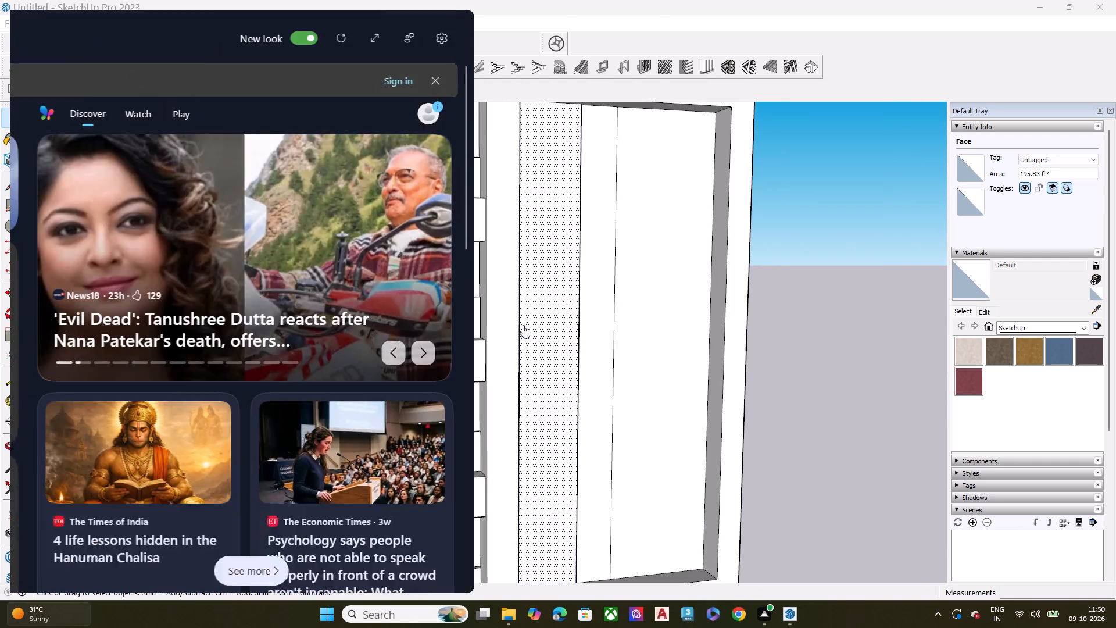
scroll(523, 325, down, 2)
click(803, 202)
scroll(518, 314, up, 1)
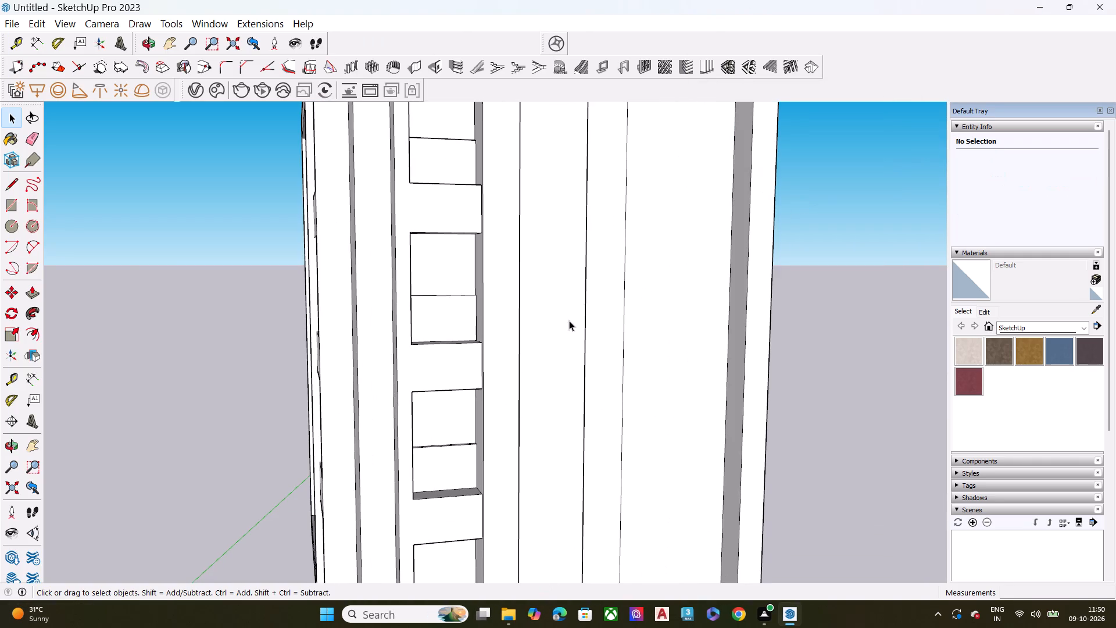
scroll(565, 374, down, 8)
middle_drag(562, 455, 301, 504)
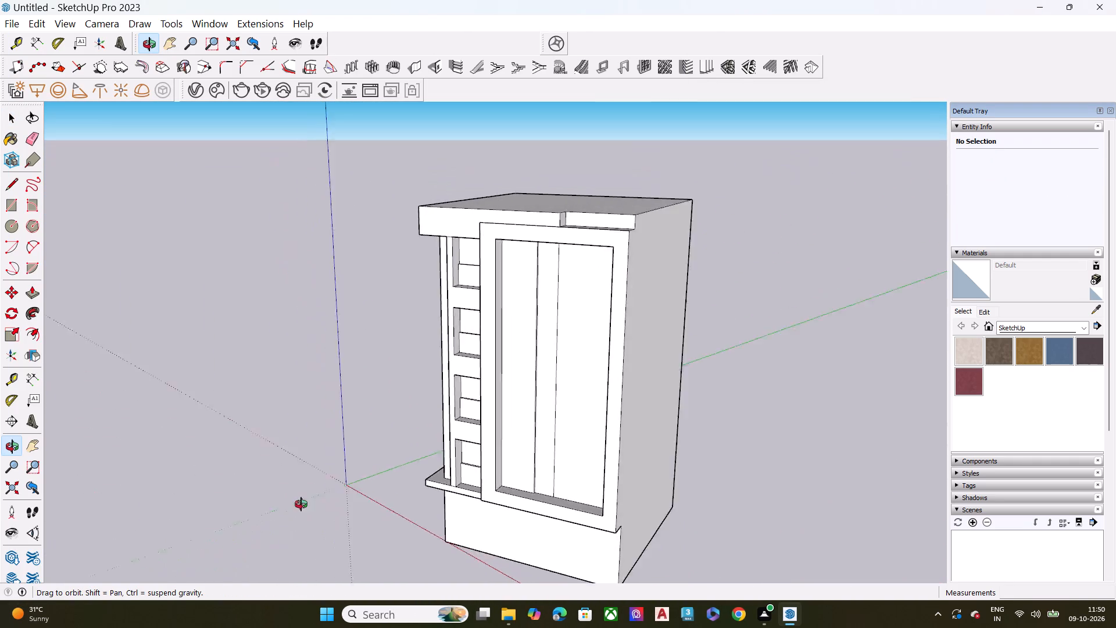
middle_drag(301, 504, 171, 478)
scroll(378, 449, up, 3)
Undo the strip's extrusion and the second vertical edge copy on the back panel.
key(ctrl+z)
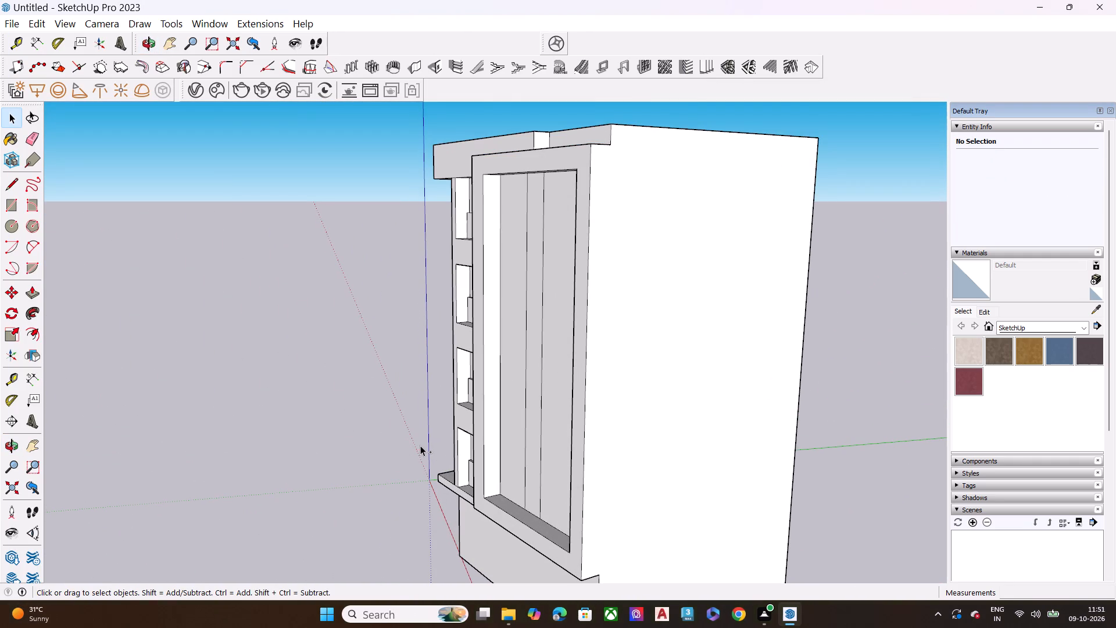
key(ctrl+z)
Copy the corner column's two bottom edges about 7' 8" up the column, checking reference photo 1000093875.jpg for the joint placement.
scroll(447, 444, down, 4)
middle_drag(367, 455, 743, 438)
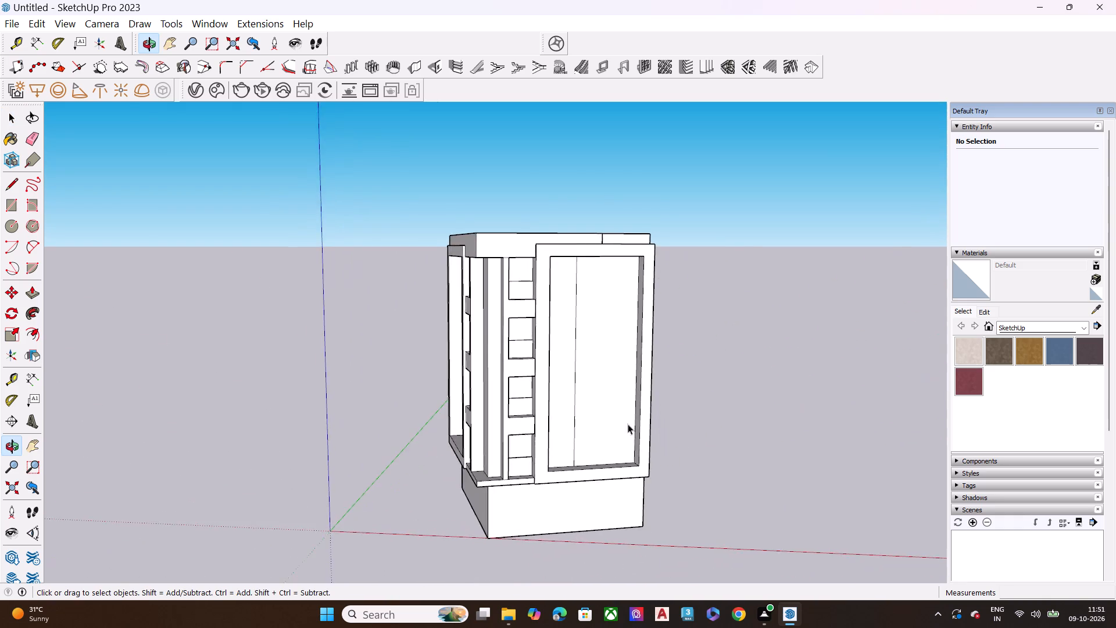
scroll(498, 363, up, 8)
scroll(502, 334, down, 4)
middle_drag(467, 371, 664, 369)
scroll(568, 539, up, 5)
click(500, 543)
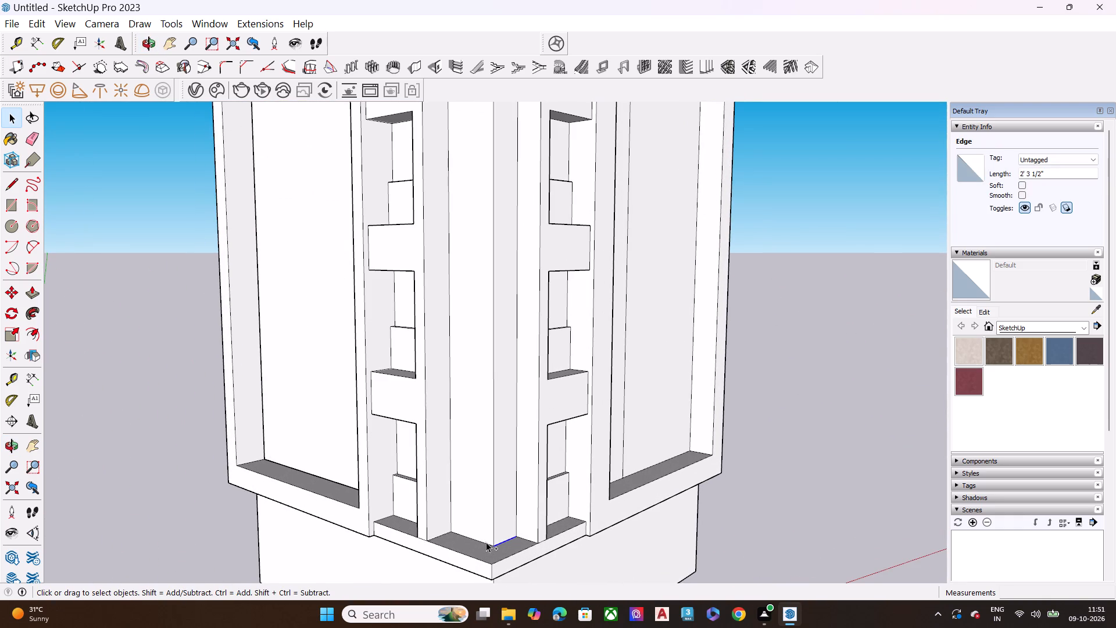
ctrl+click(486, 542)
key(m)
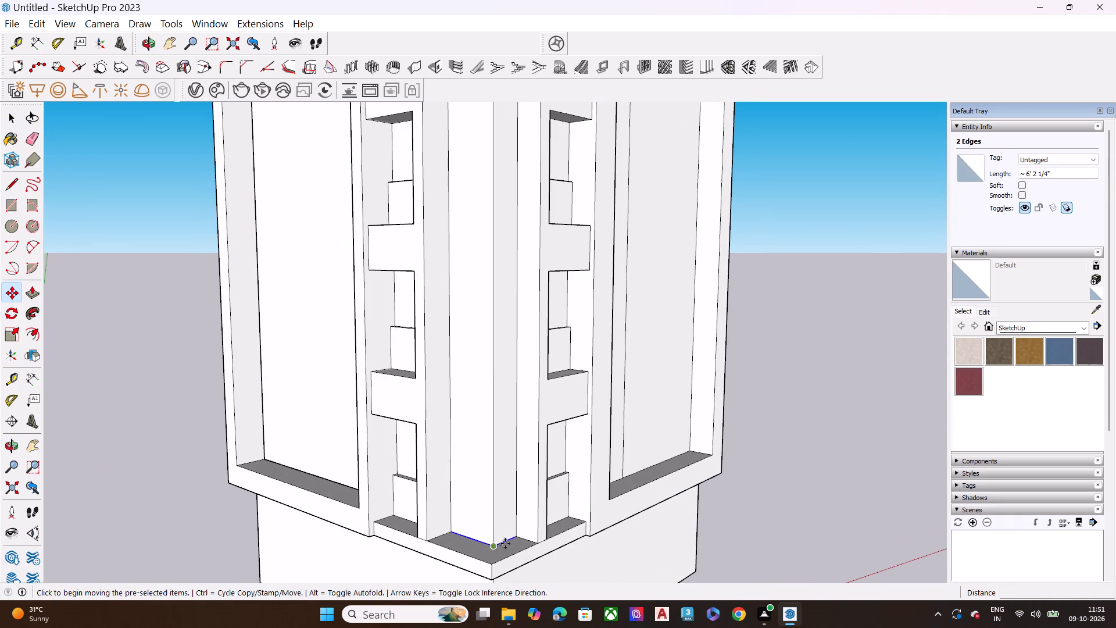
click(517, 538)
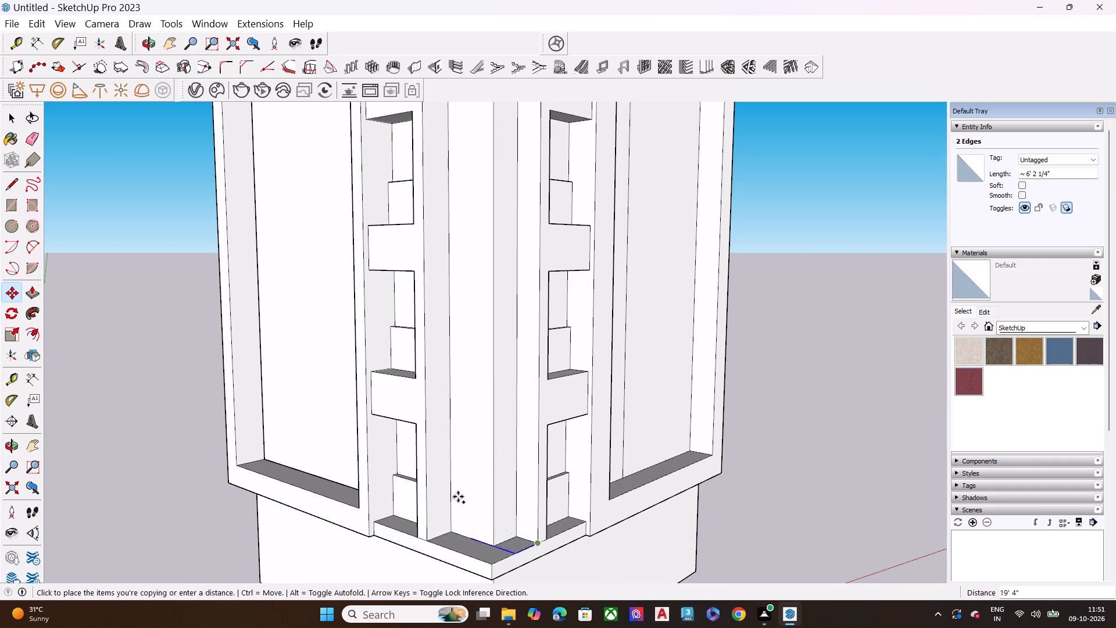
click(505, 618)
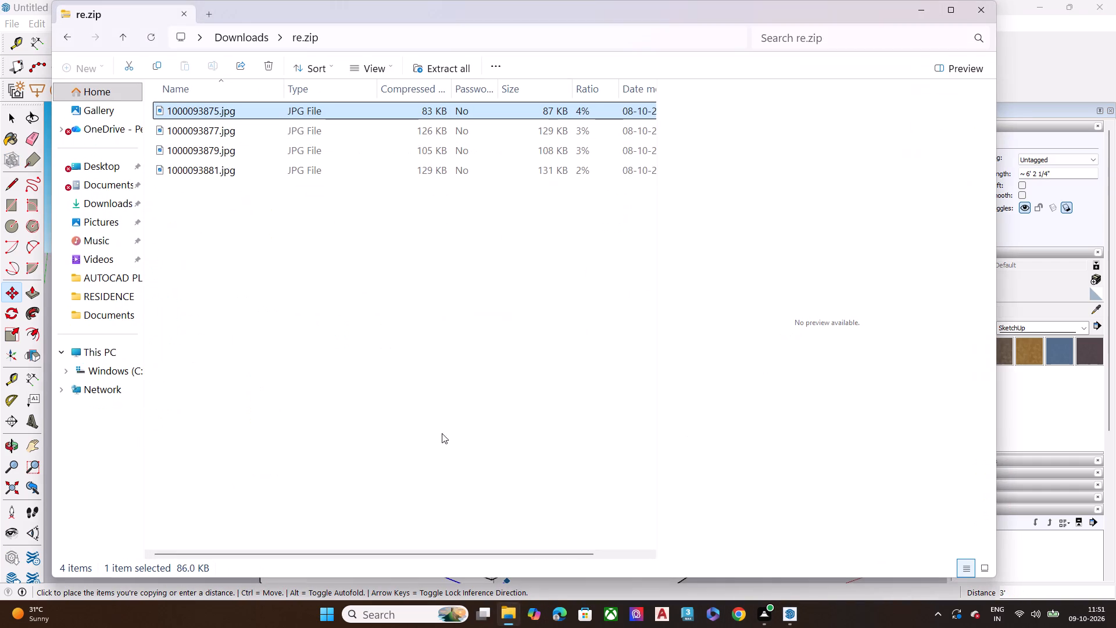
double_click(249, 111)
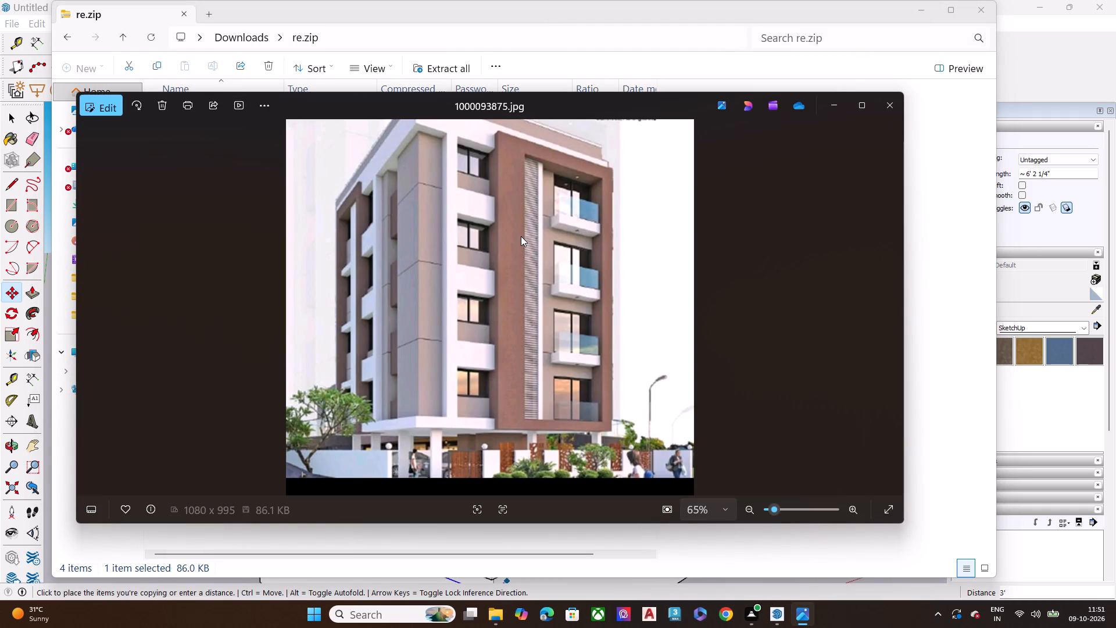
click(831, 104)
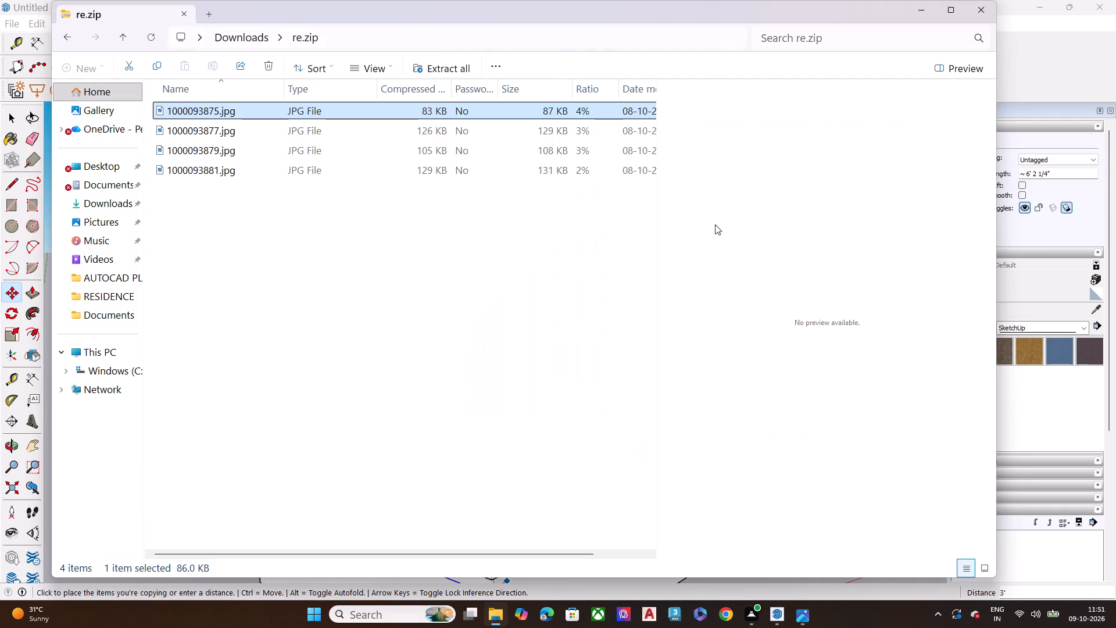
click(922, 10)
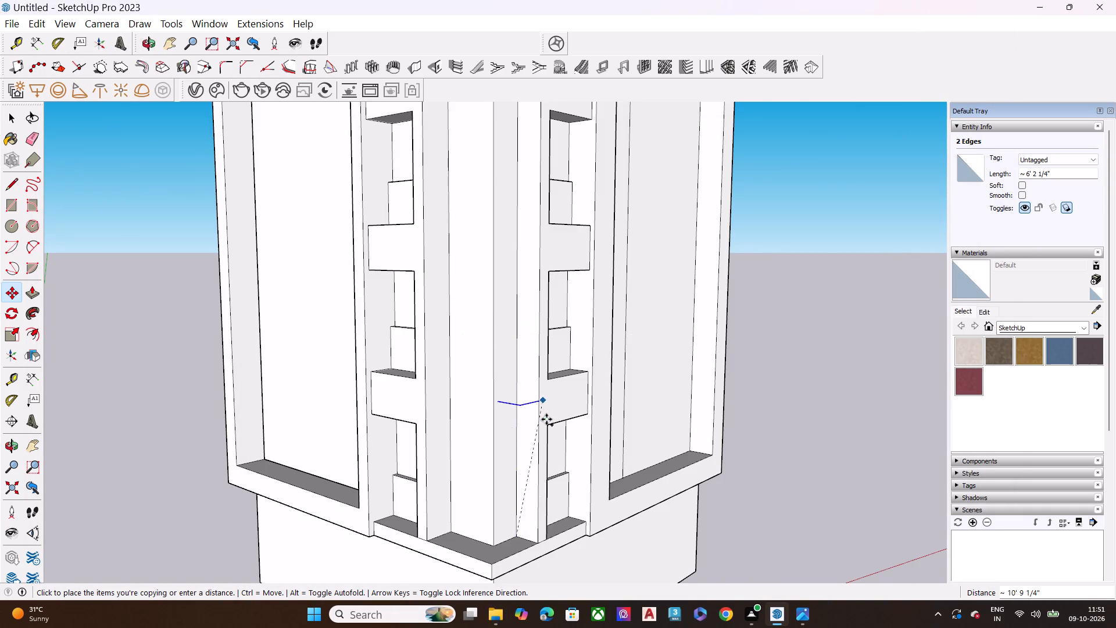
scroll(534, 426, up, 6)
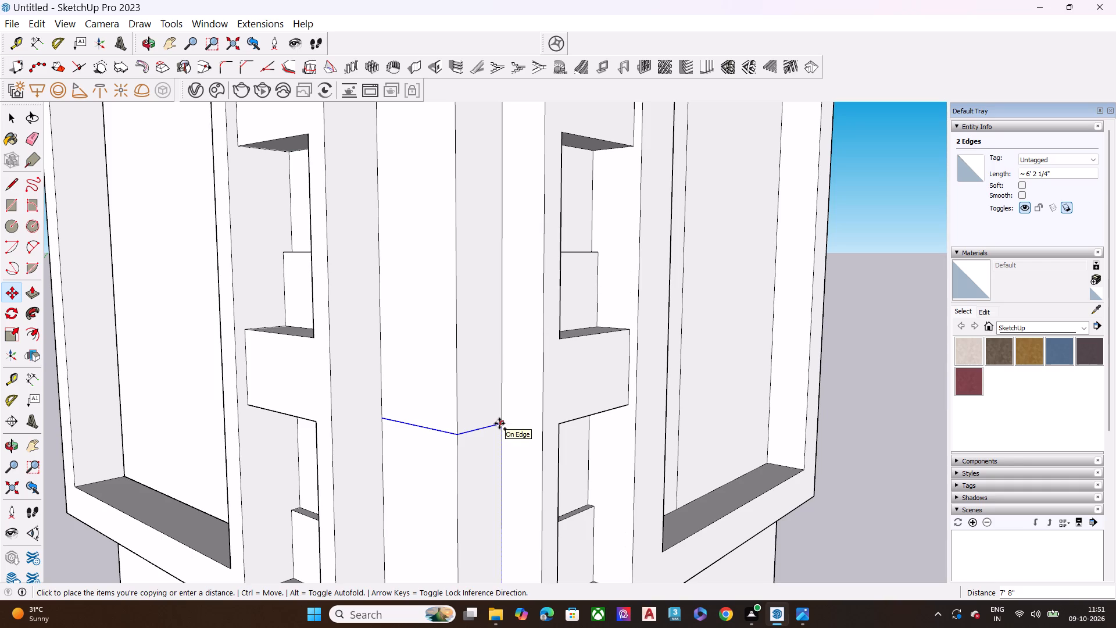
click(499, 423)
Copy the new pair of horizontal joint edges about 10' 1 1/4" further up the corner column.
scroll(502, 416, down, 4)
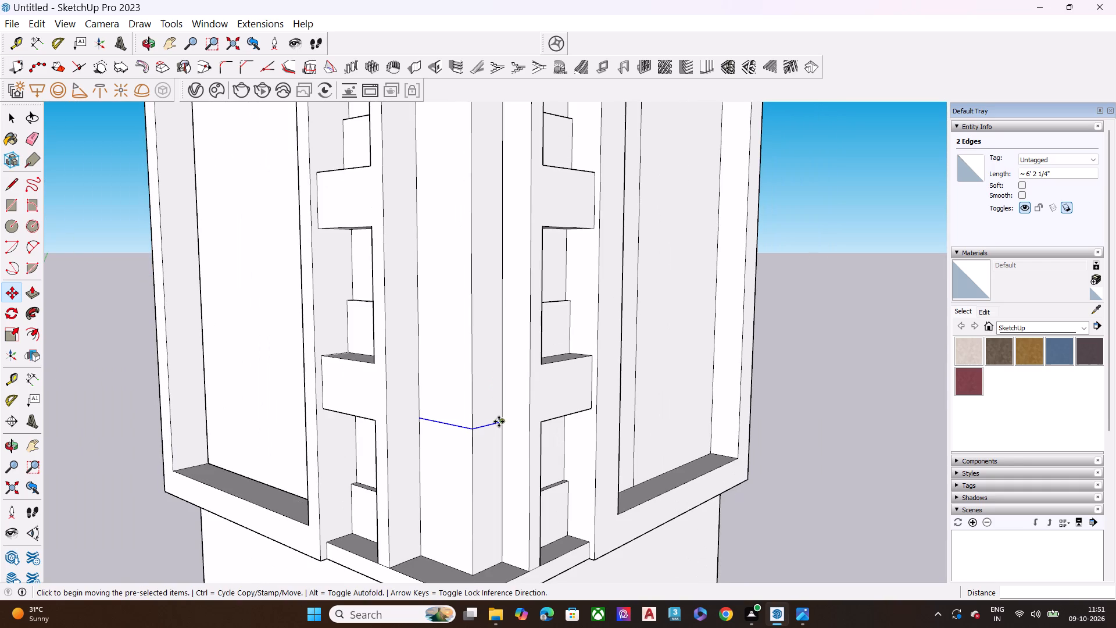
click(498, 422)
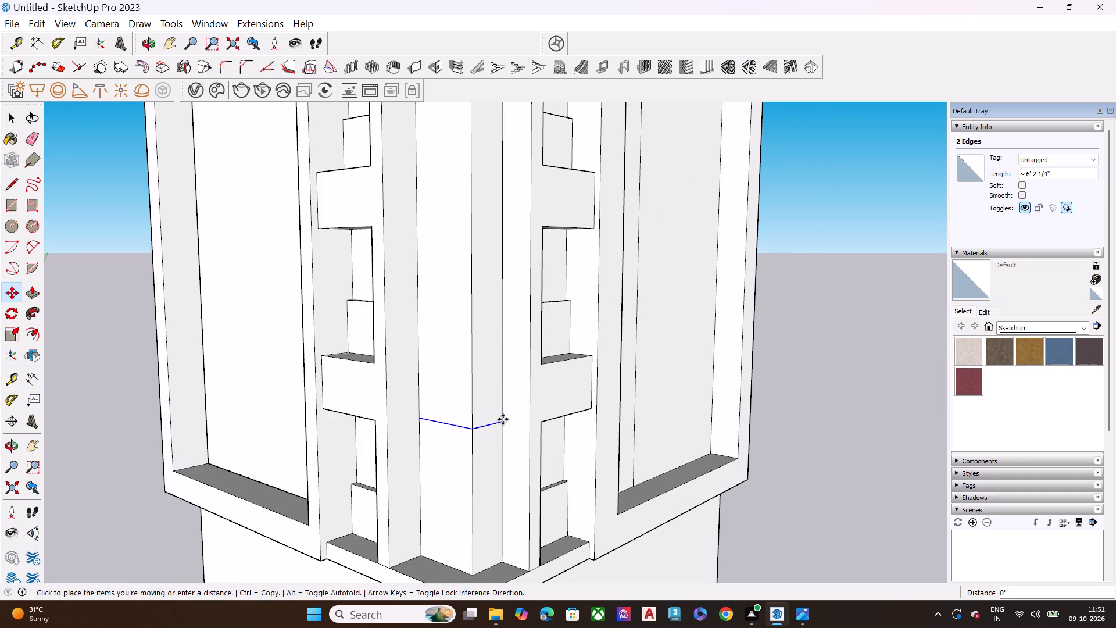
click(503, 419)
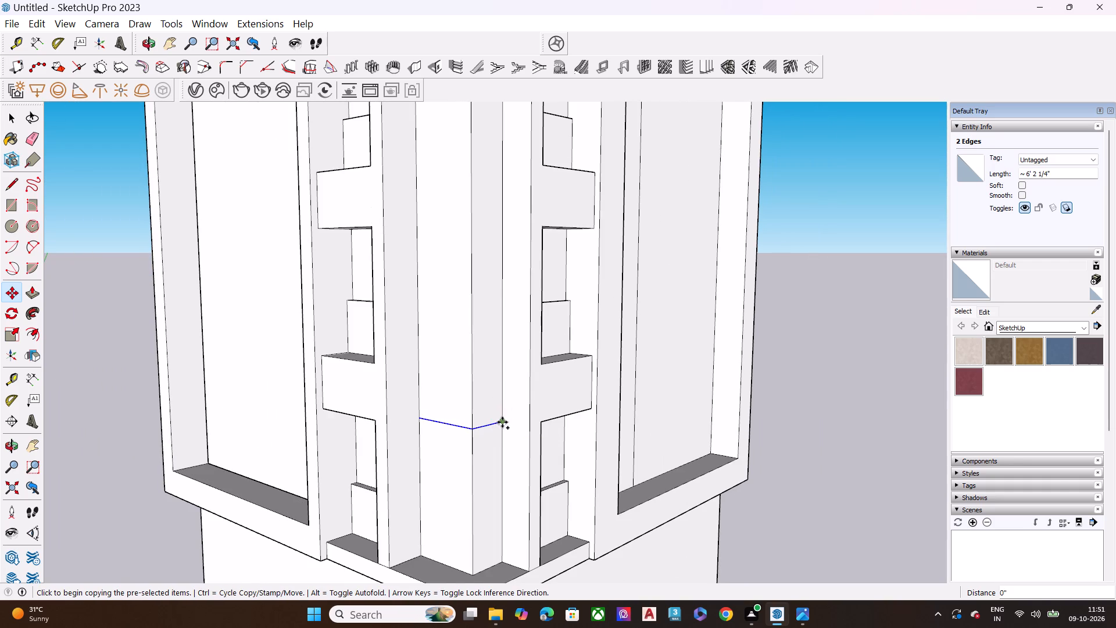
click(502, 422)
scroll(474, 379, down, 3)
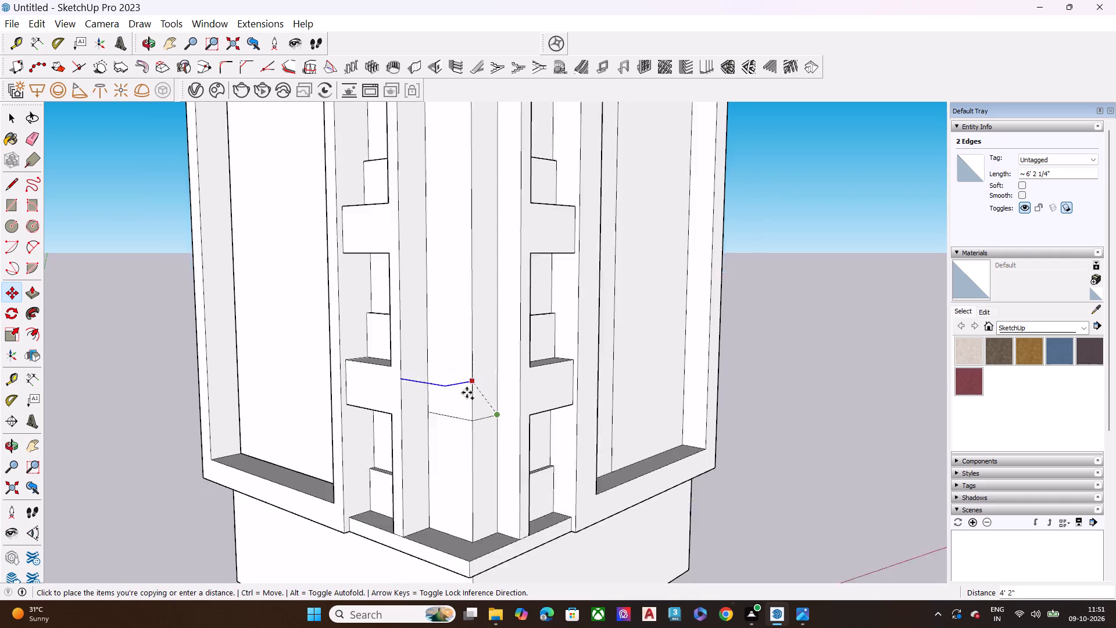
scroll(467, 392, down, 4)
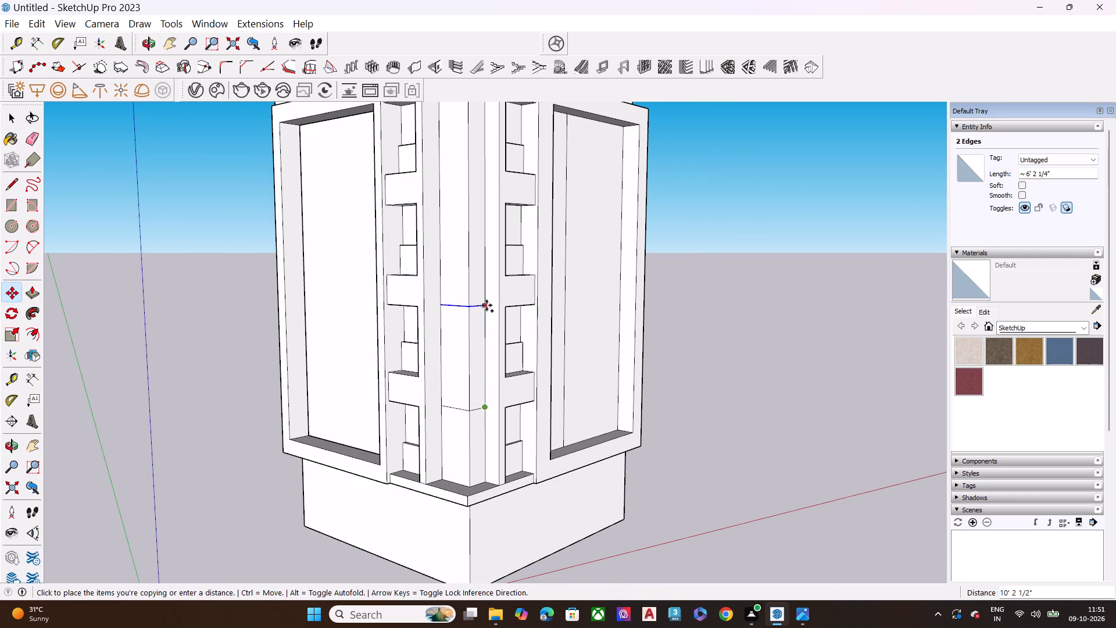
scroll(487, 305, up, 2)
scroll(487, 305, down, 1)
scroll(487, 305, up, 4)
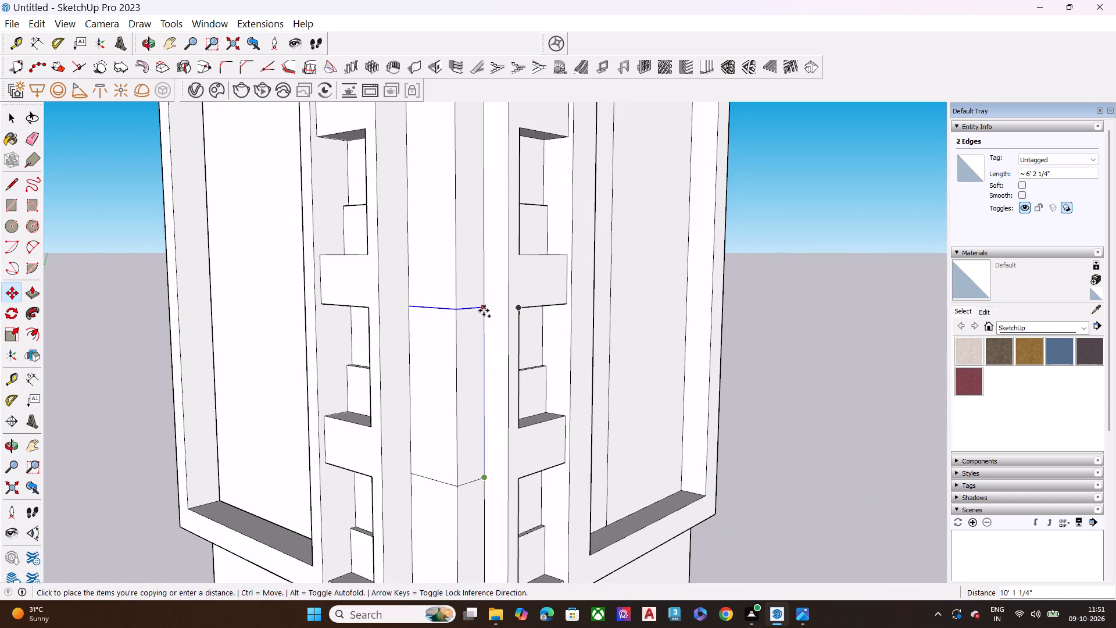
click(484, 311)
Copy the second pair of joint edges another 10' up the corner column to make a third joint line.
scroll(478, 302, down, 6)
scroll(478, 259, up, 3)
scroll(477, 251, down, 6)
scroll(463, 172, up, 5)
click(487, 406)
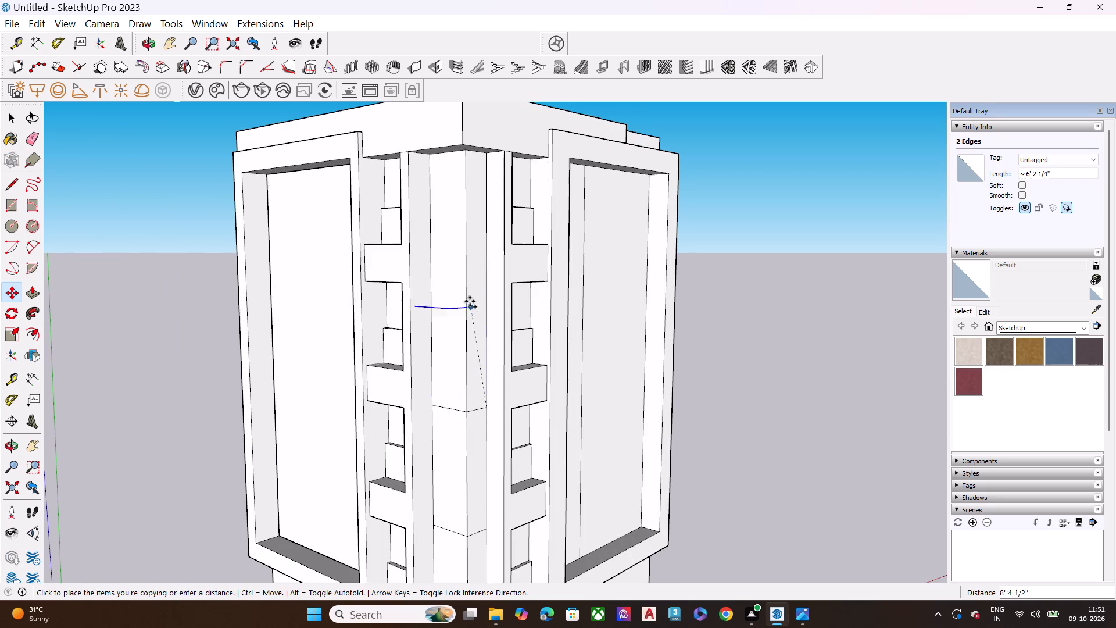
click(487, 281)
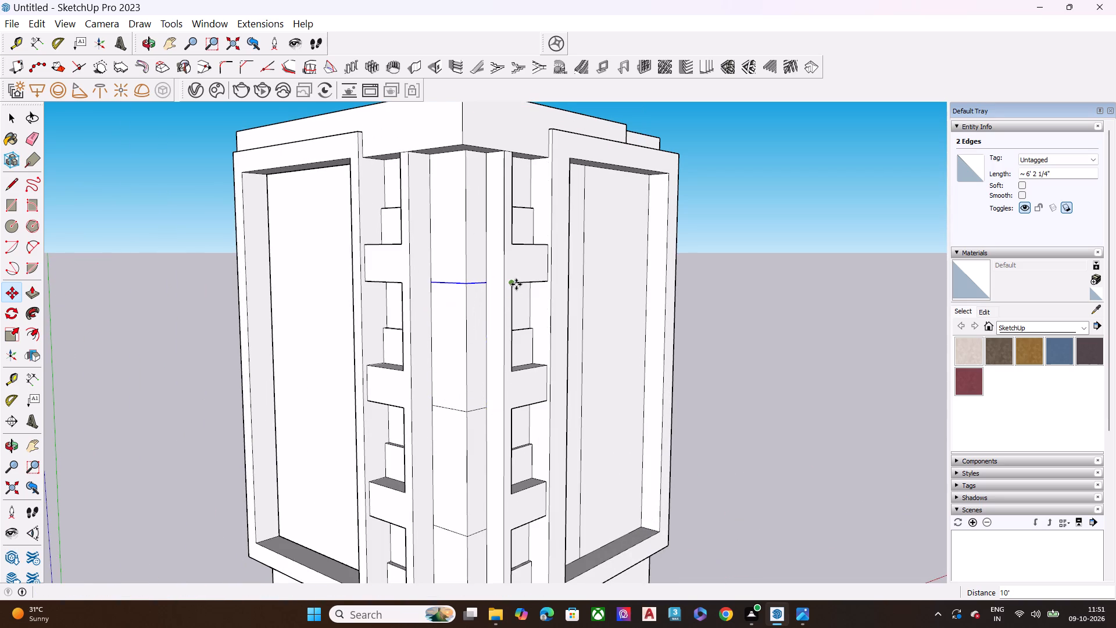
middle_drag(516, 284, 521, 287)
key(space)
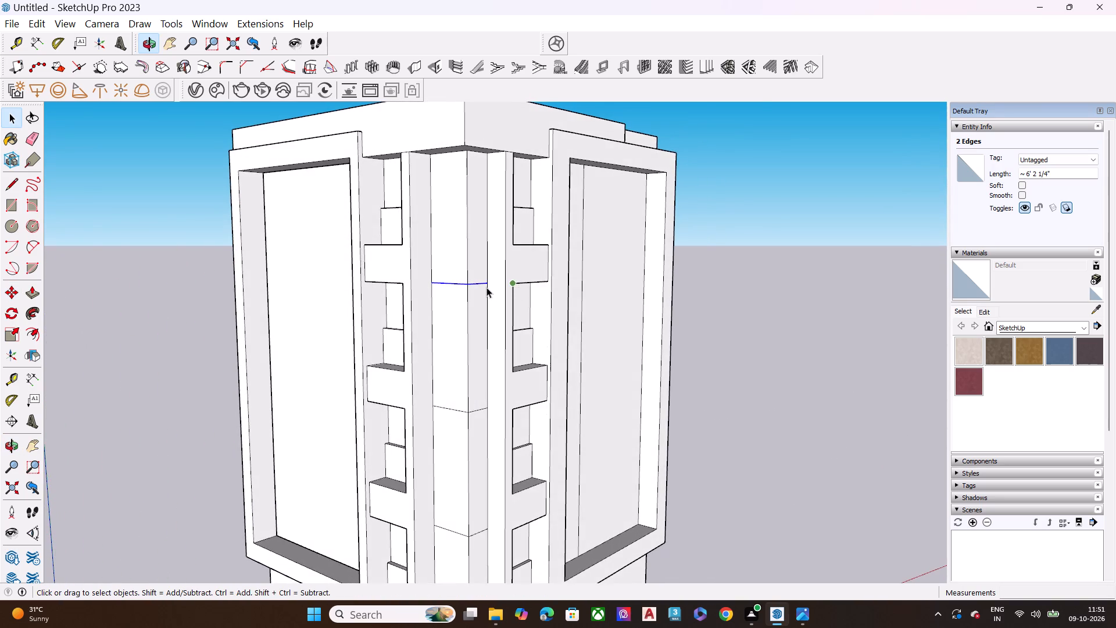
Copy the topmost pair of joint edges about 1 1/2" downward to outline a thin groove band around the corner column.
scroll(487, 287, up, 5)
scroll(487, 287, down, 1)
scroll(487, 287, up, 3)
key(m)
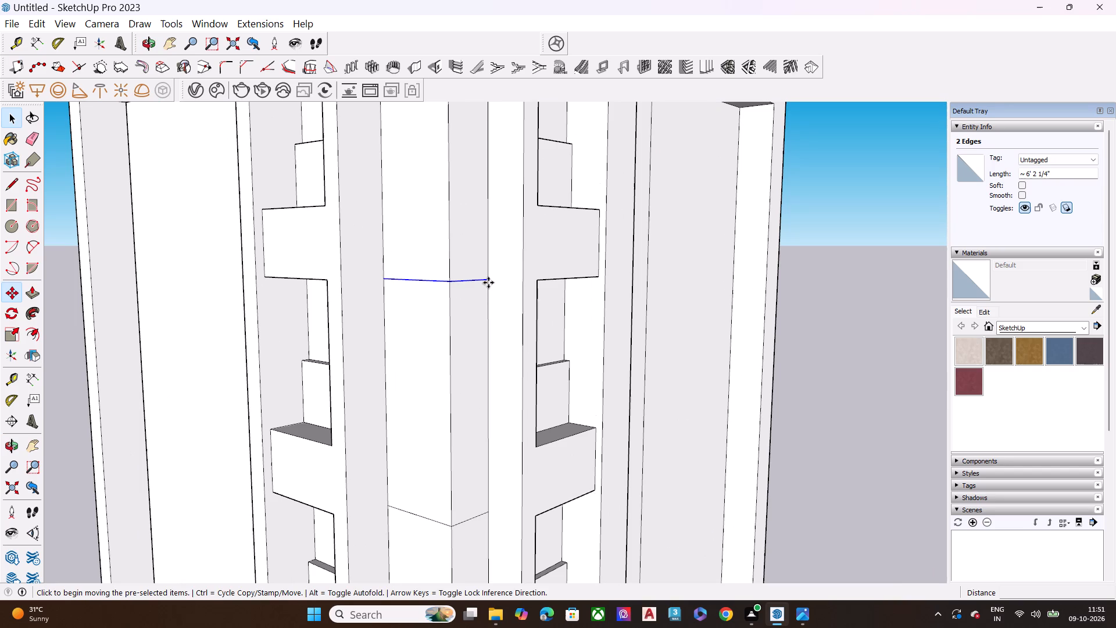
click(491, 280)
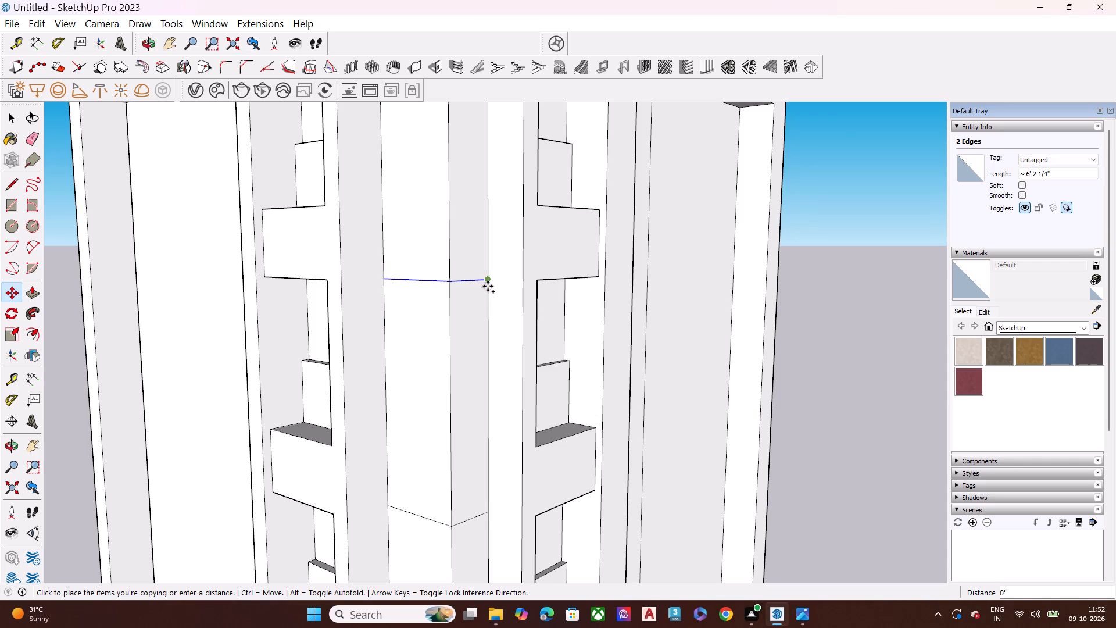
scroll(483, 288, up, 2)
scroll(483, 288, down, 2)
scroll(483, 288, up, 9)
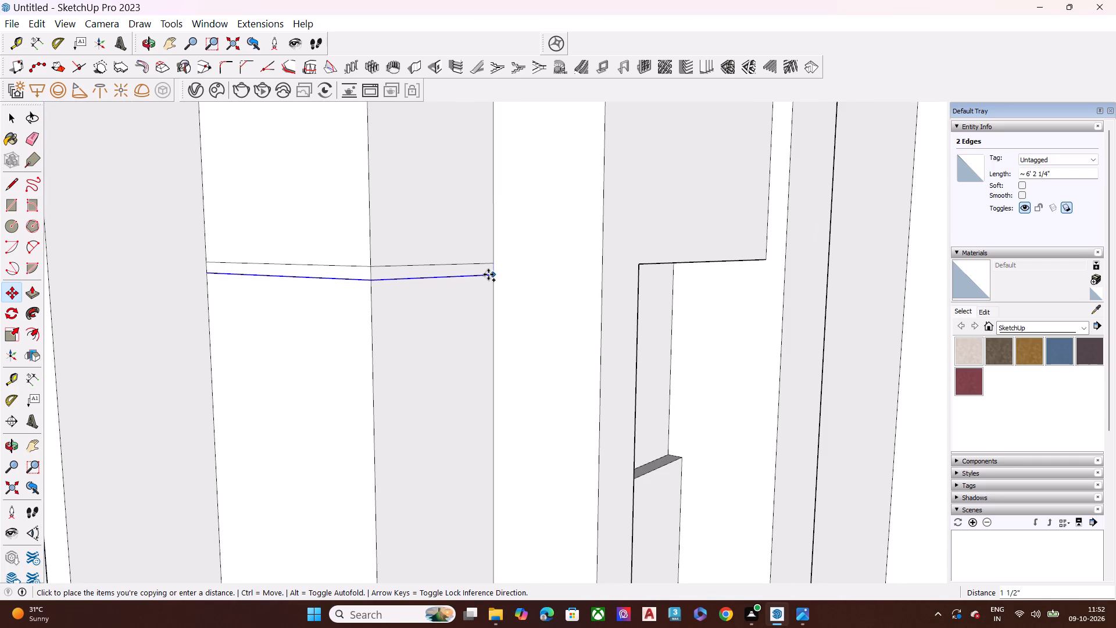
click(490, 276)
scroll(474, 277, down, 6)
scroll(482, 277, up, 1)
scroll(482, 277, down, 5)
scroll(482, 277, up, 1)
scroll(482, 277, down, 2)
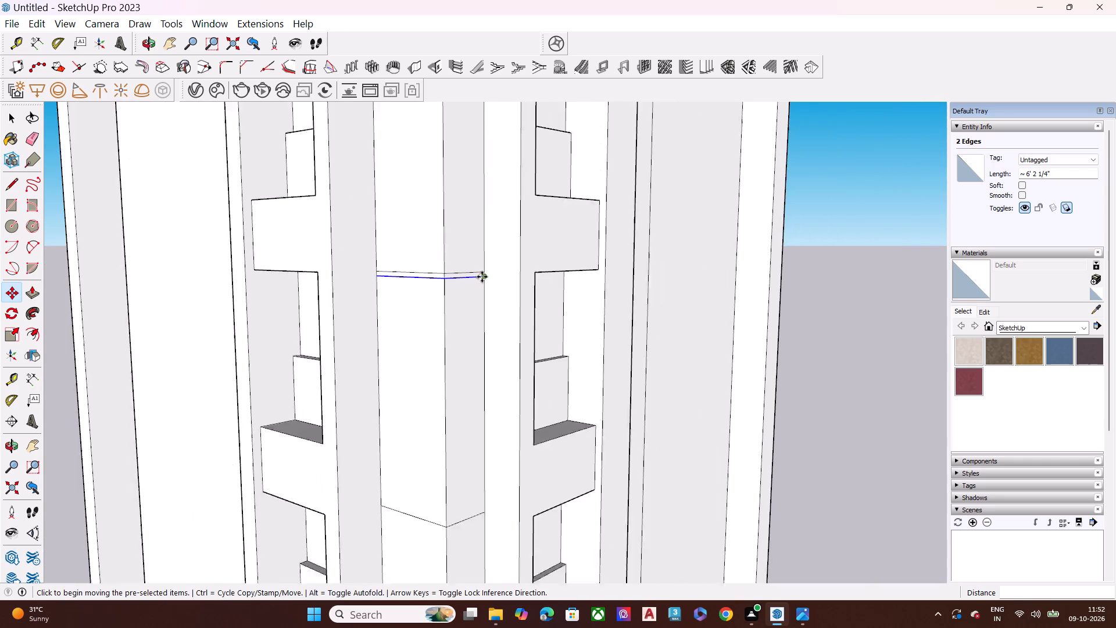
scroll(482, 277, down, 2)
scroll(481, 282, up, 1)
scroll(481, 283, down, 4)
key(space)
Copy the middle pair of joint edges about 3" downward to outline a second thin groove band on the corner column.
scroll(480, 430, up, 3)
click(473, 431)
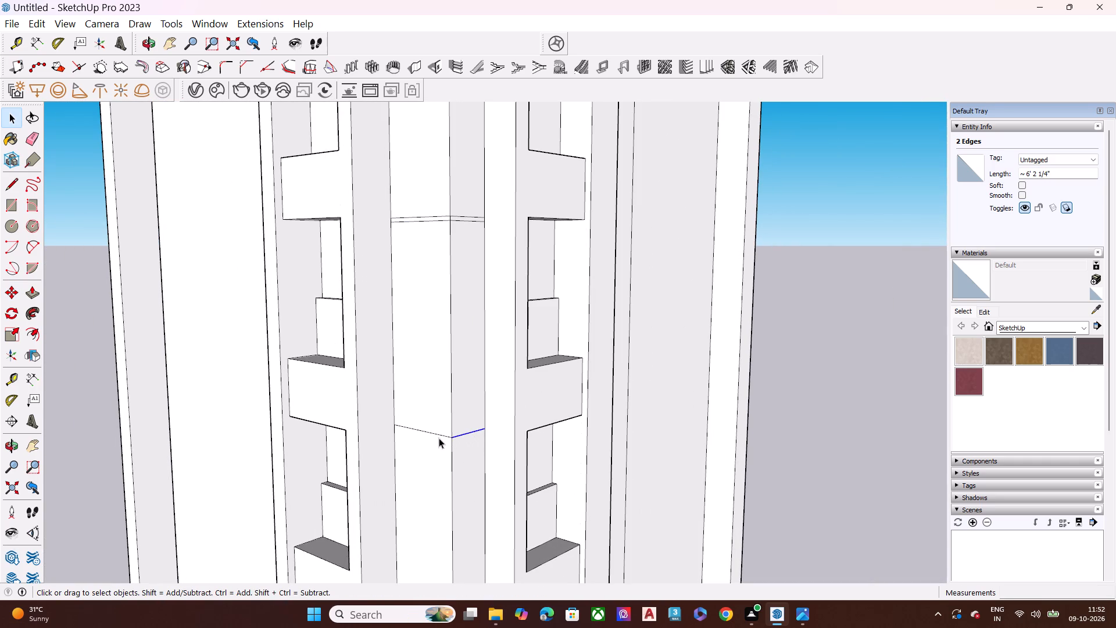
click(440, 435)
ctrl+click(456, 437)
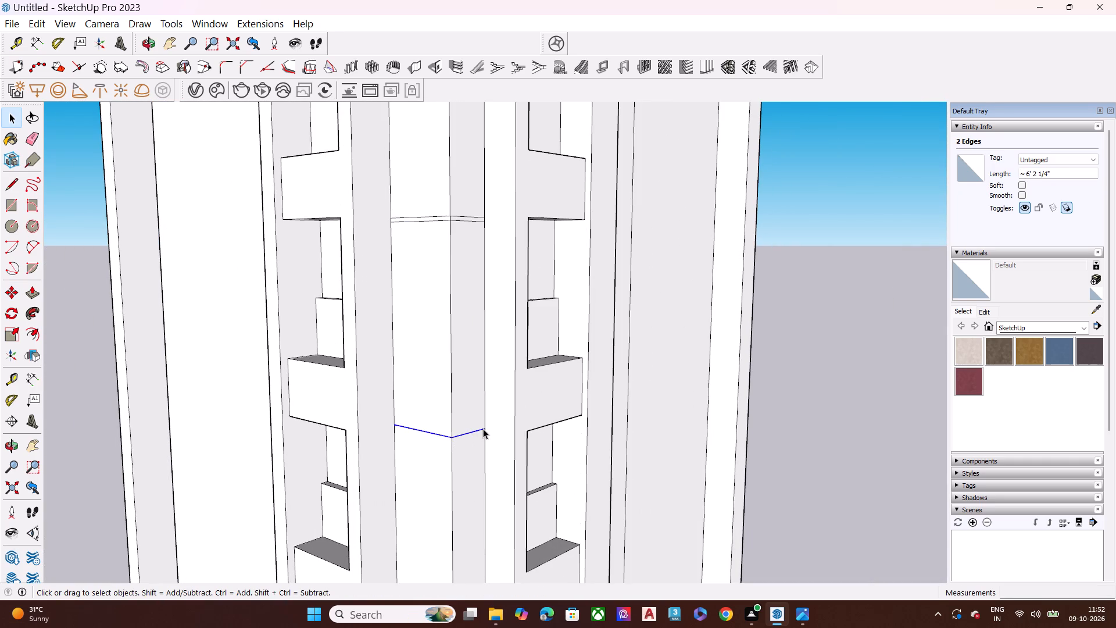
key(m)
click(484, 431)
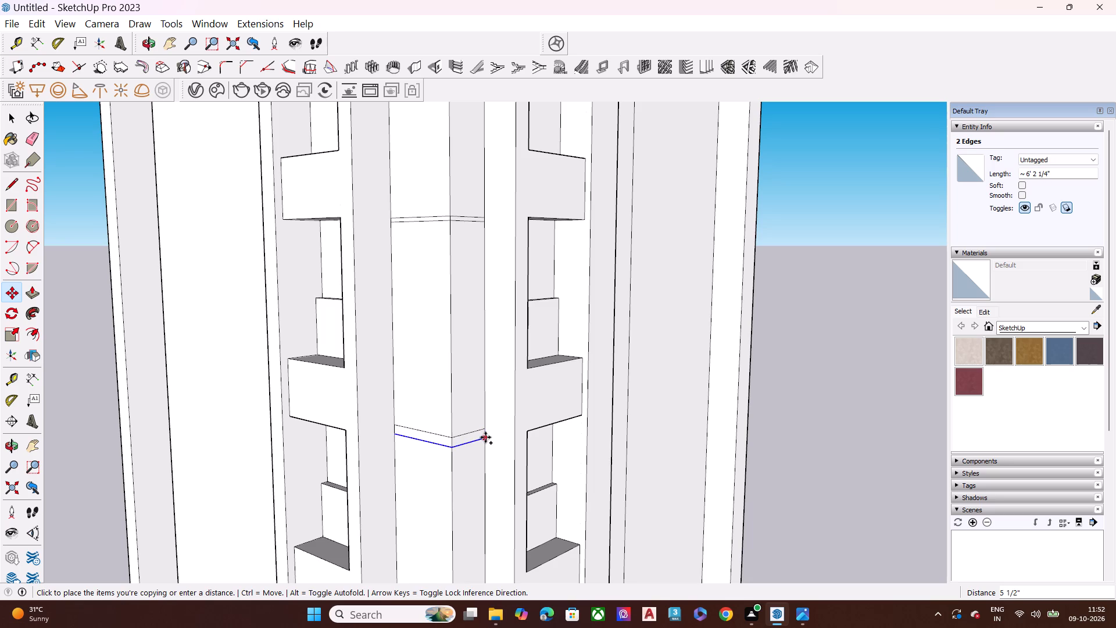
scroll(485, 437, up, 5)
middle_drag(485, 437, 481, 409)
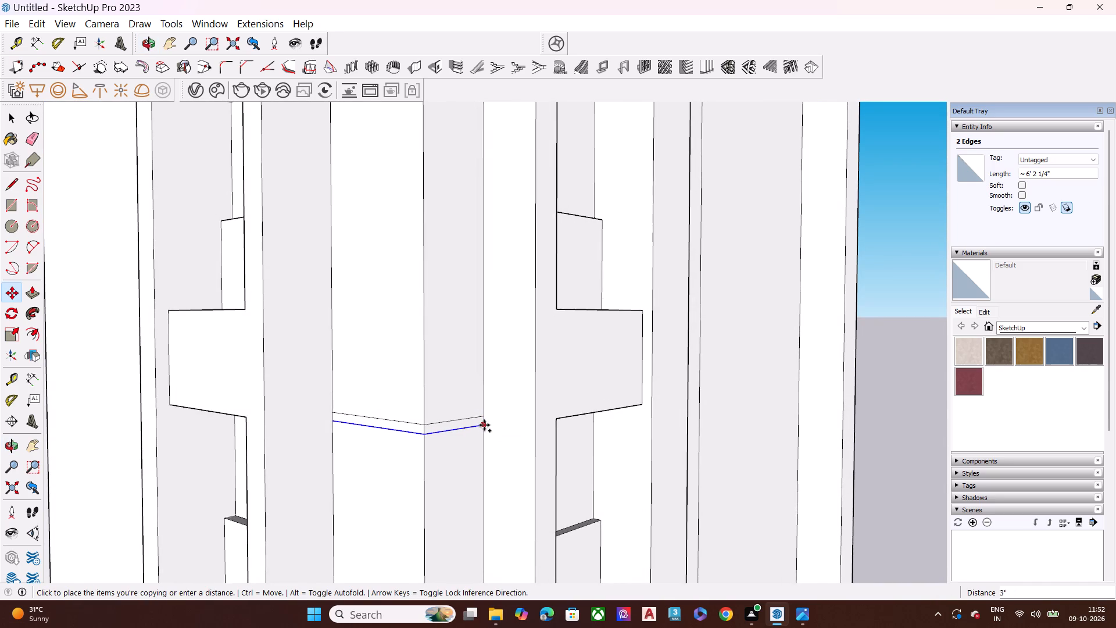
click(484, 425)
scroll(485, 412, down, 12)
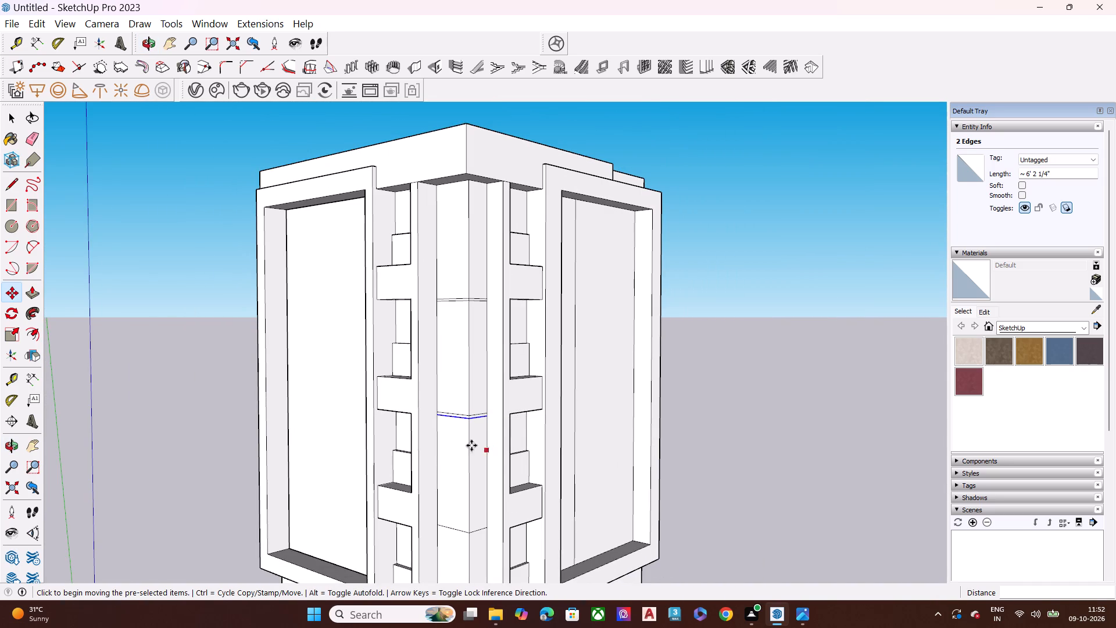
scroll(462, 326, down, 7)
key(space)
Copy the lowest pair of joint edges about 3 1/2" downward to outline a third thin groove band on the corner column.
scroll(467, 445, up, 15)
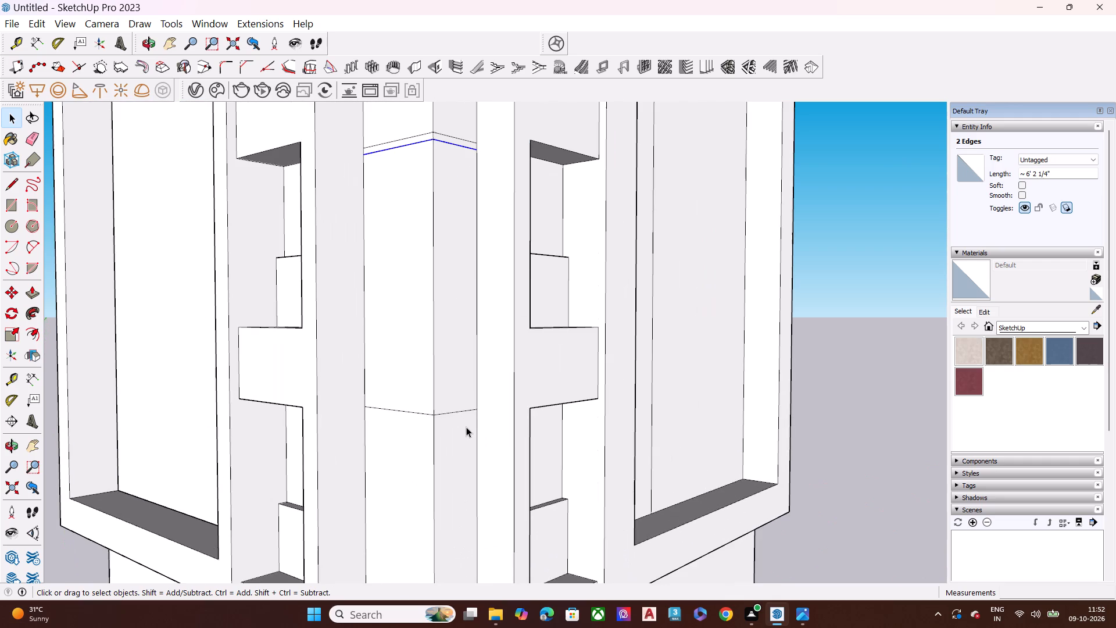
click(465, 411)
ctrl+click(424, 411)
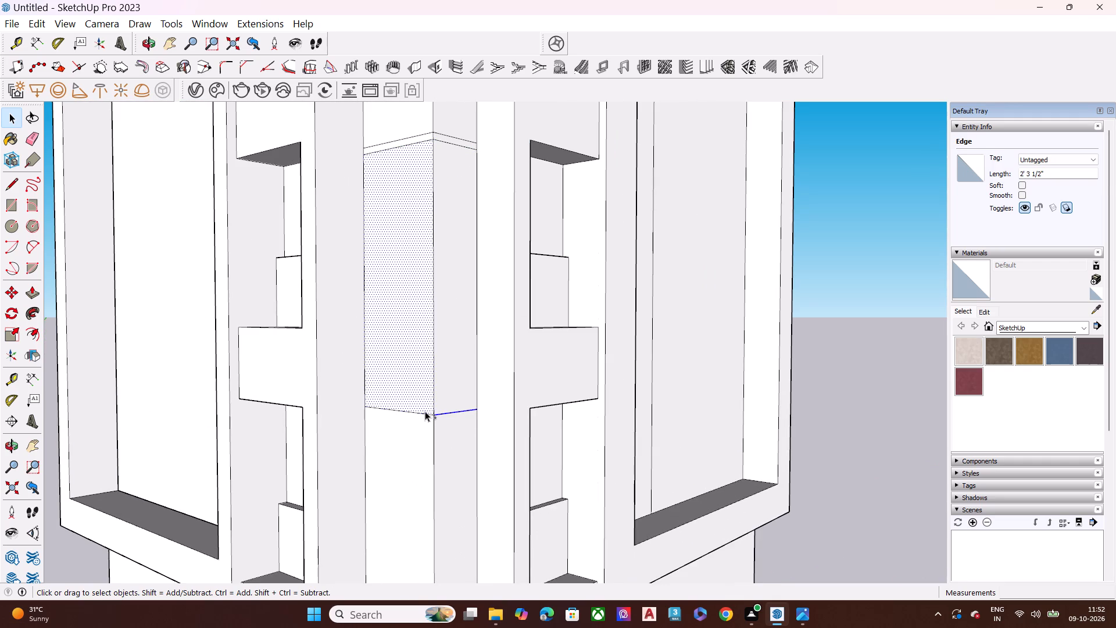
ctrl+click(425, 414)
scroll(458, 406, down, 6)
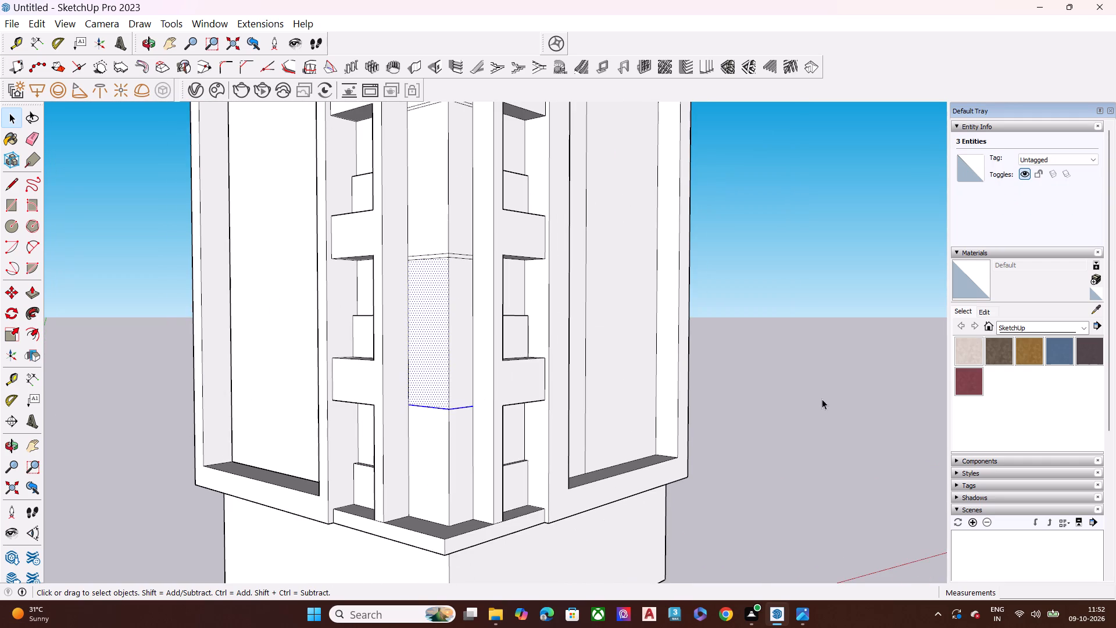
click(827, 399)
scroll(456, 405, up, 5)
click(456, 411)
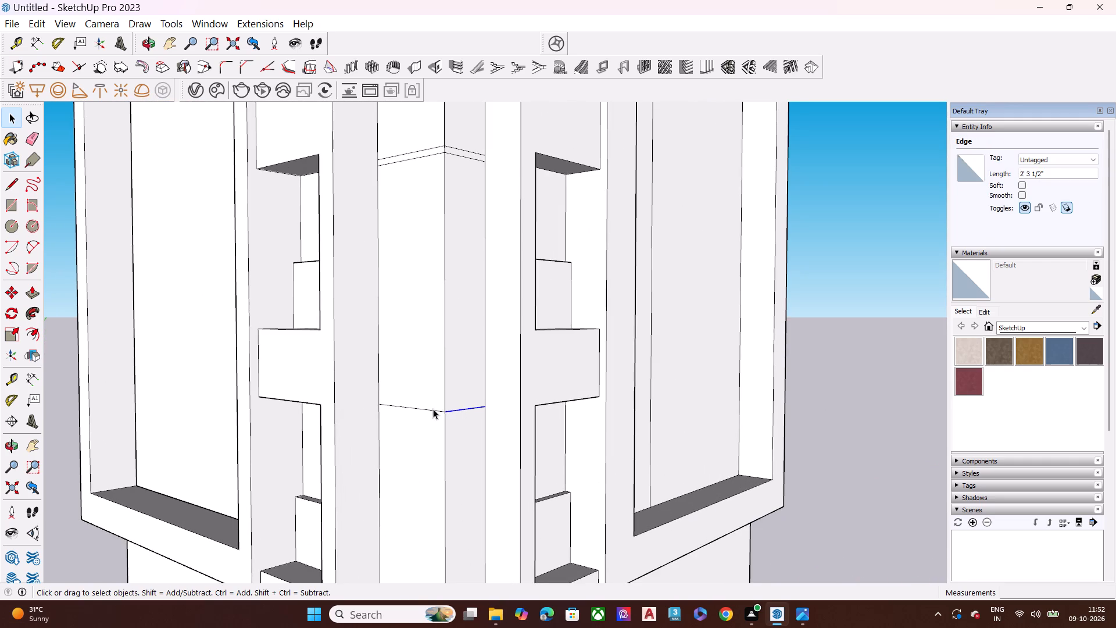
click(433, 409)
ctrl+click(467, 411)
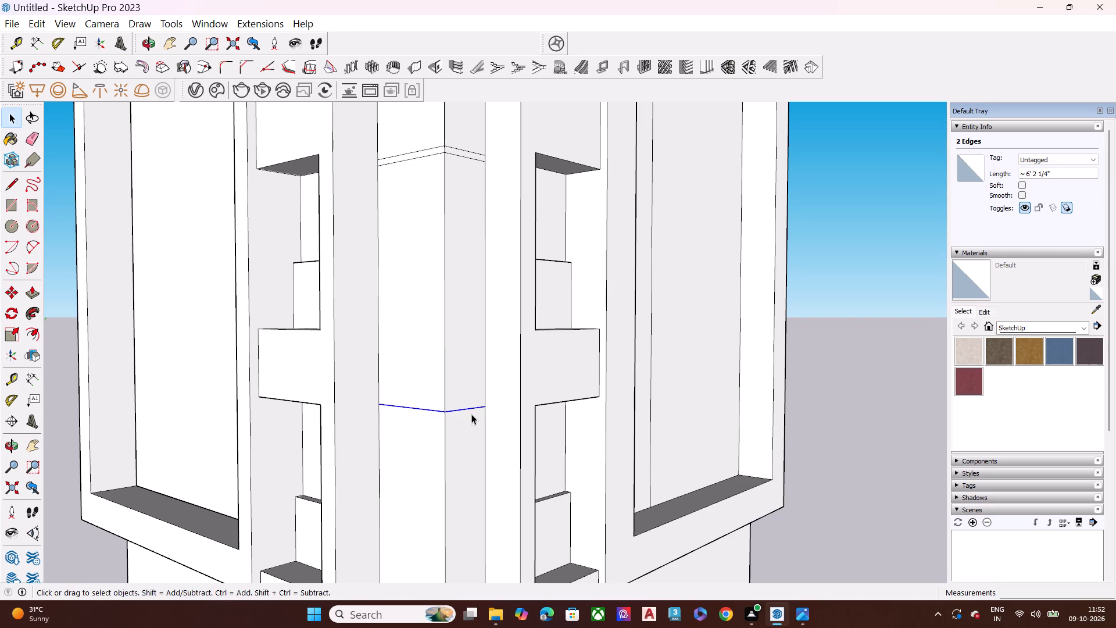
key(m)
click(487, 408)
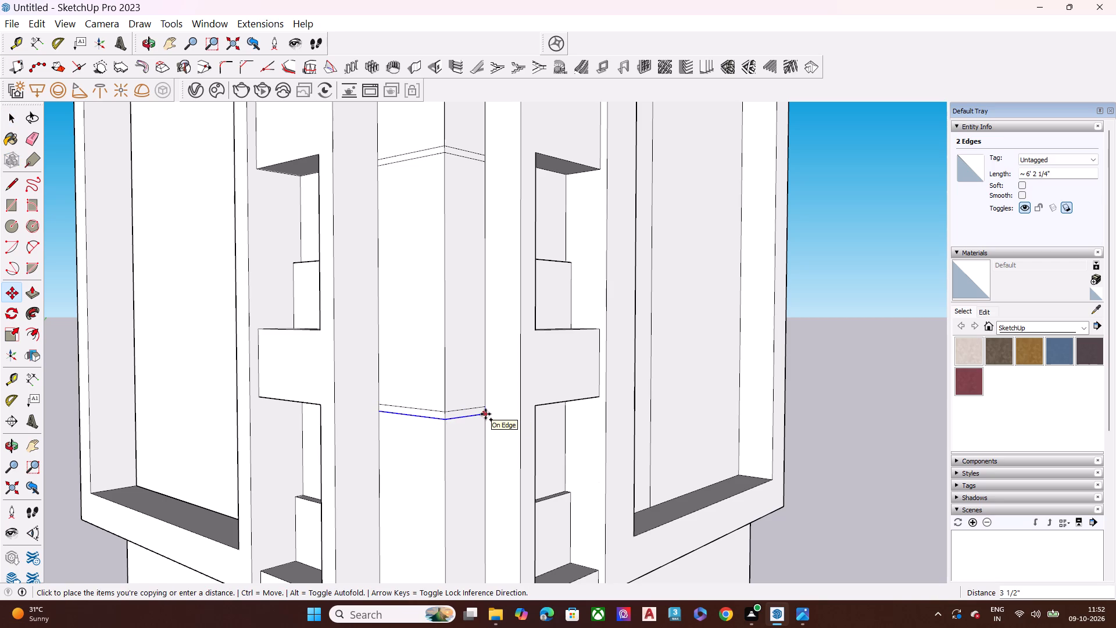
click(485, 414)
key(space)
scroll(547, 380, down, 12)
Pull the wider face of the top corner-column panel outward about 1 3/4" above the highest groove band.
middle_drag(527, 323, 530, 405)
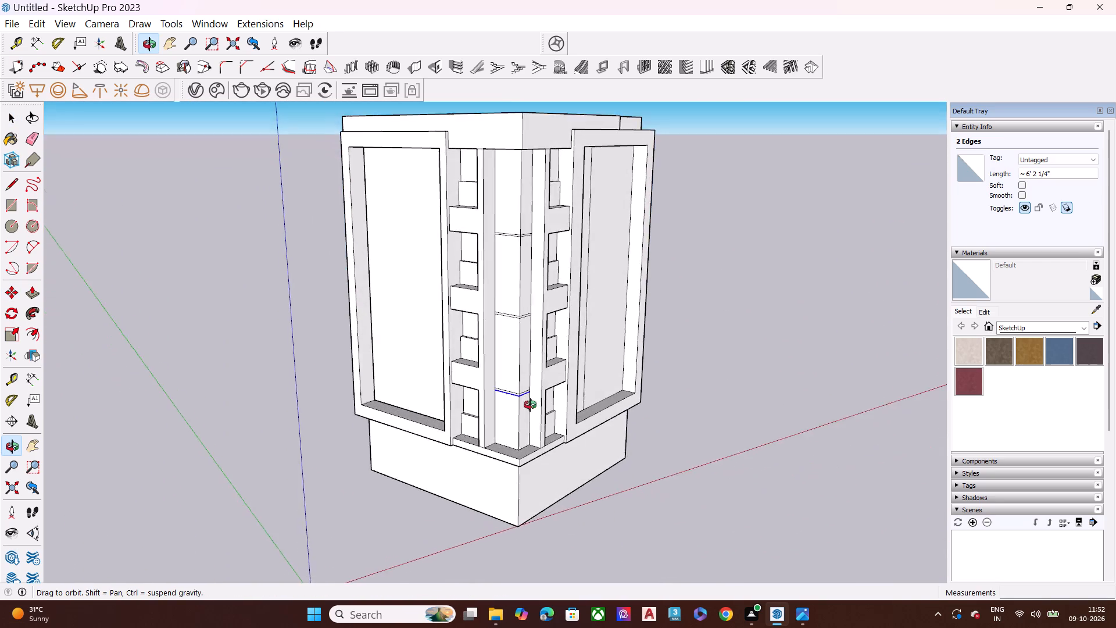
middle_drag(530, 405, 484, 411)
scroll(524, 220, up, 6)
click(488, 219)
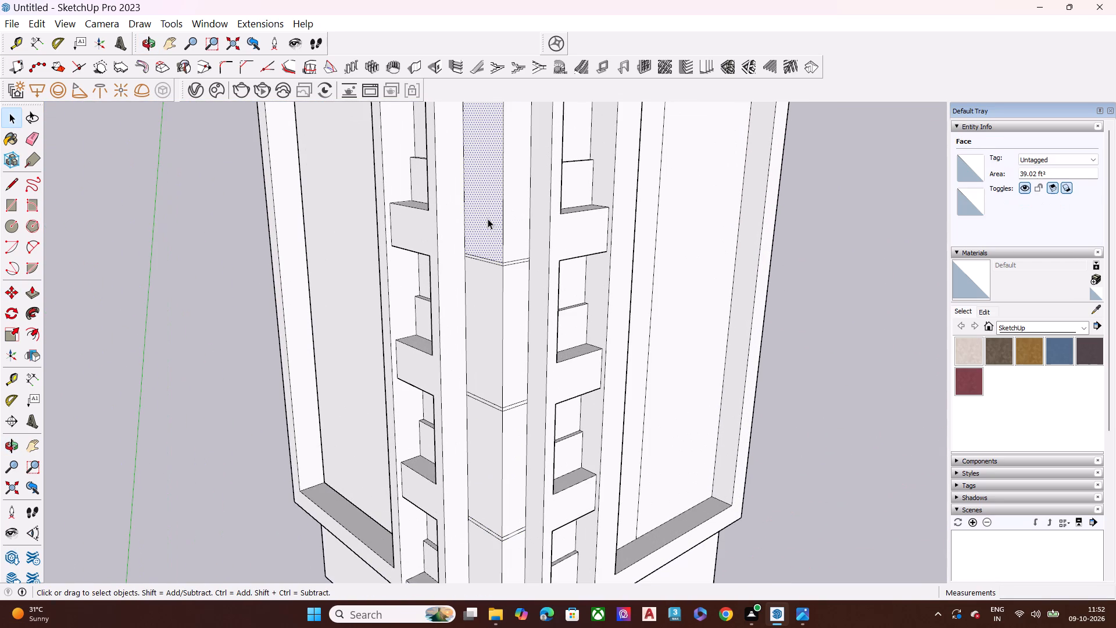
key(p)
click(485, 218)
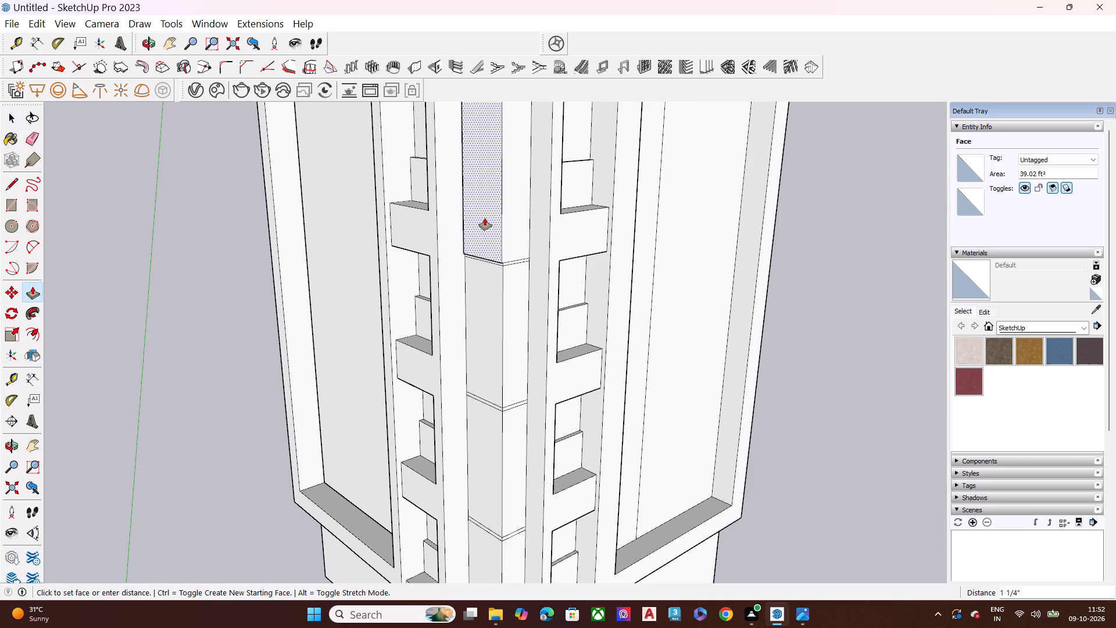
click(483, 218)
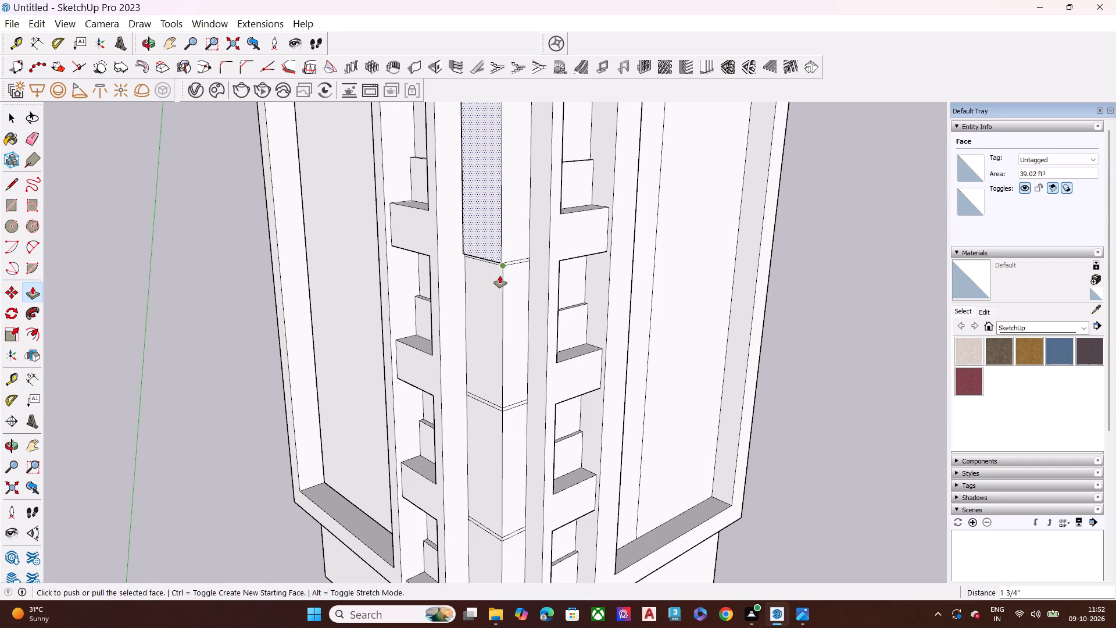
click(497, 280)
key(space)
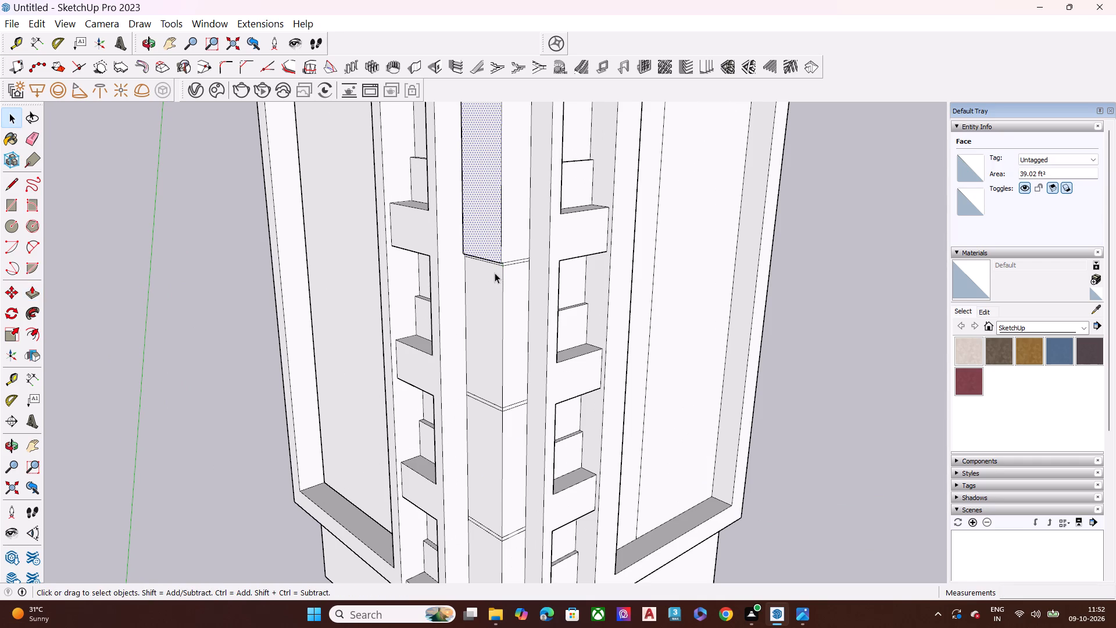
Pull the wider face of the second column panel outward about 1 3/4", level with the top panel.
middle_drag(493, 272, 482, 221)
scroll(485, 259, up, 11)
middle_drag(495, 252, 473, 195)
scroll(485, 215, up, 1)
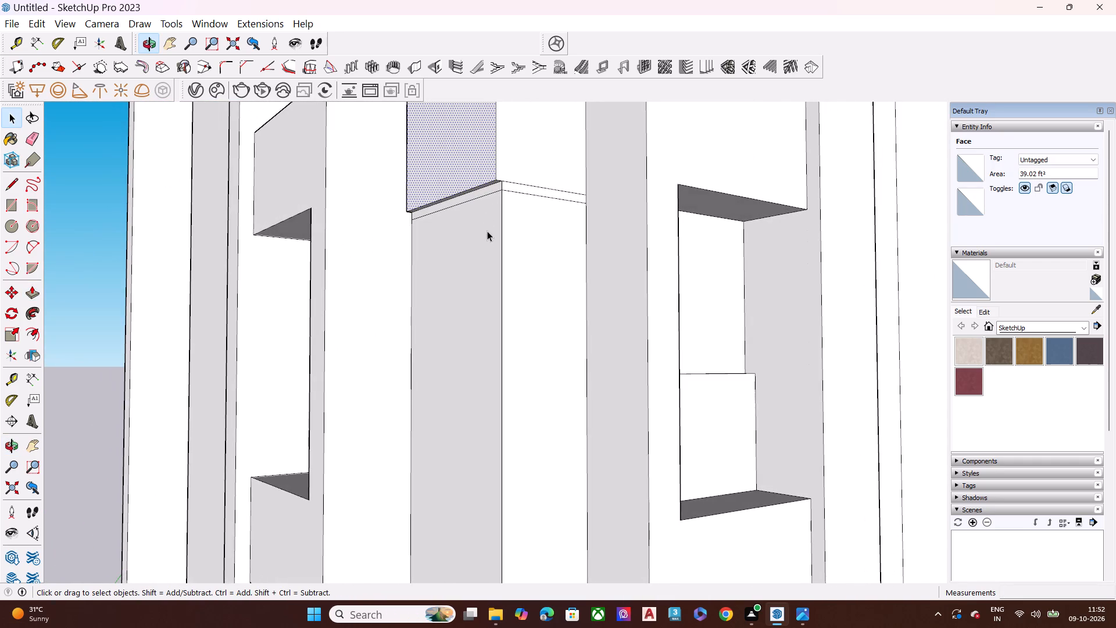
click(487, 239)
key(p)
click(487, 239)
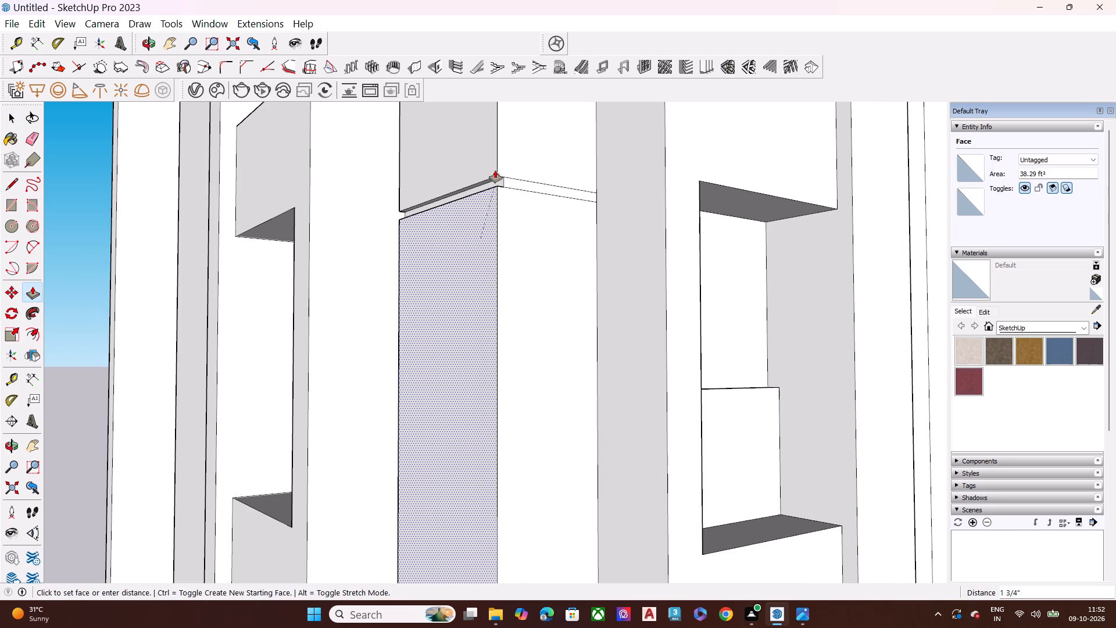
click(499, 172)
scroll(463, 203, down, 3)
scroll(463, 203, up, 2)
scroll(463, 203, down, 4)
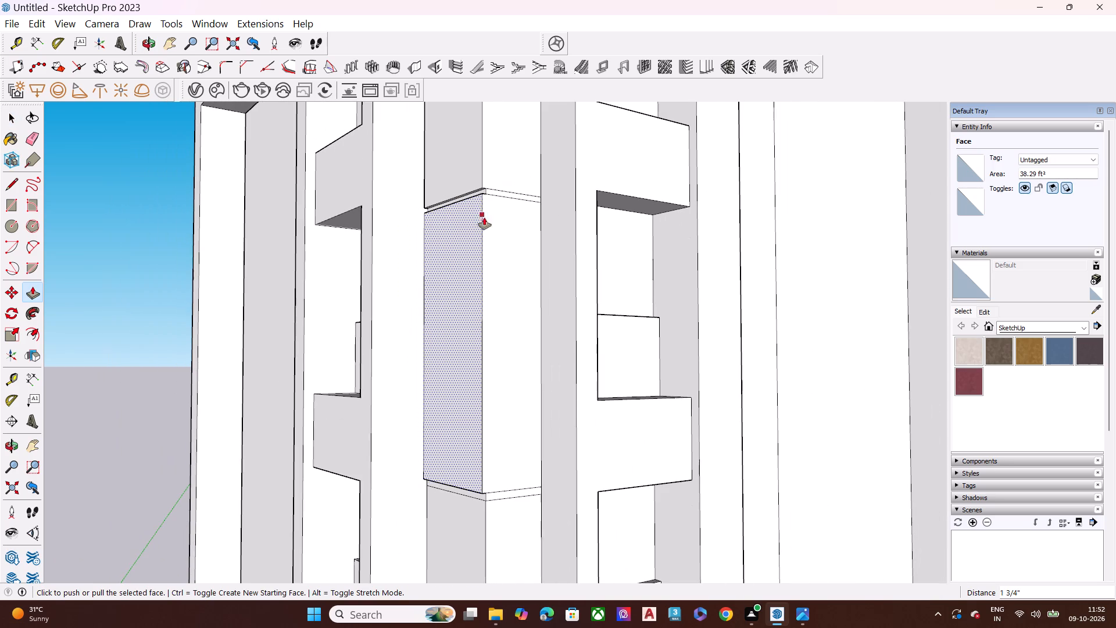
Pull the narrower face of the second column panel outward about 1 1/2", leaving the groove band recessed.
middle_drag(507, 234, 603, 345)
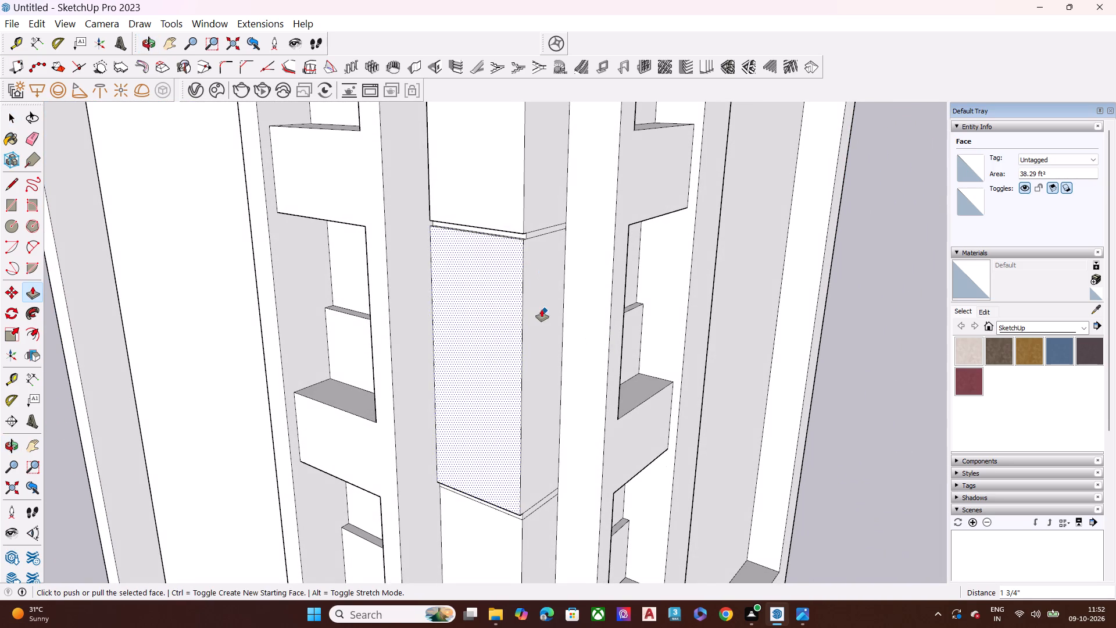
click(536, 302)
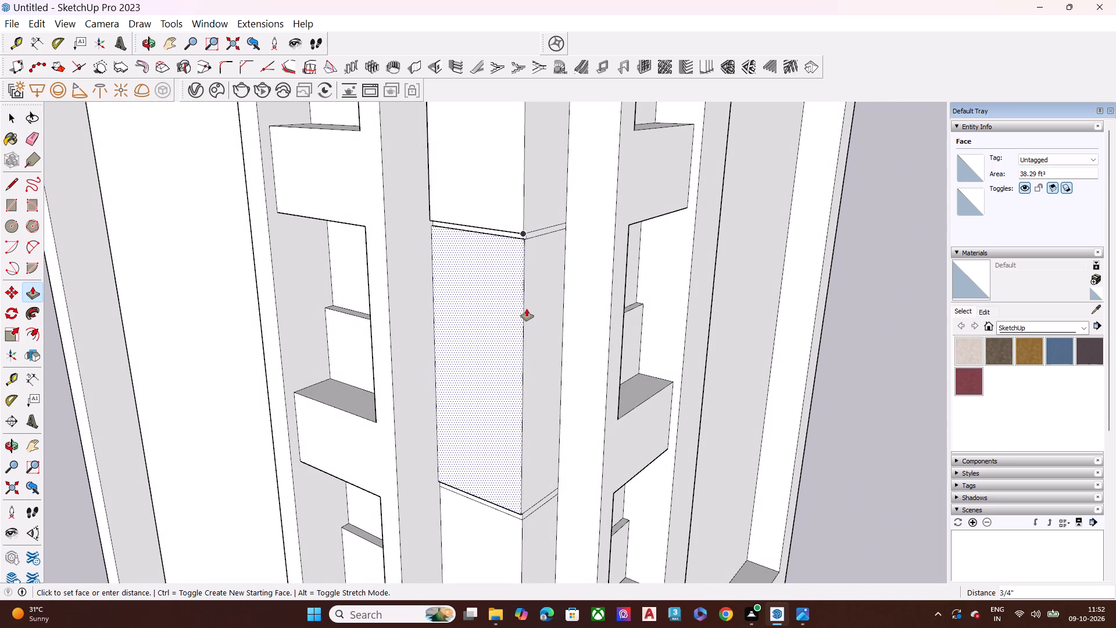
key(space)
click(546, 309)
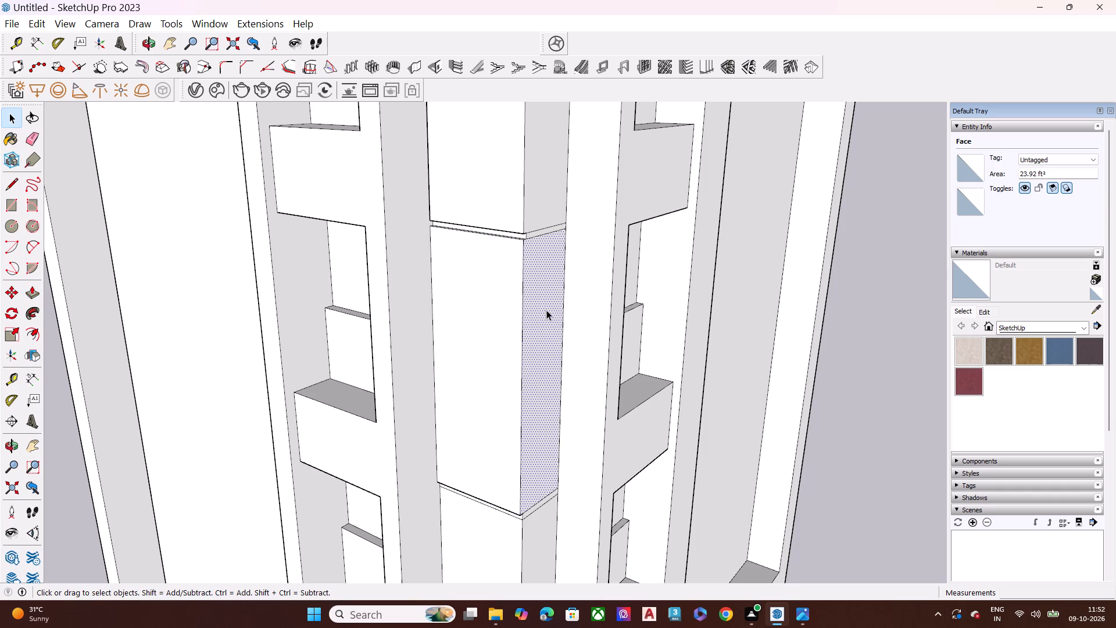
key(p)
click(546, 309)
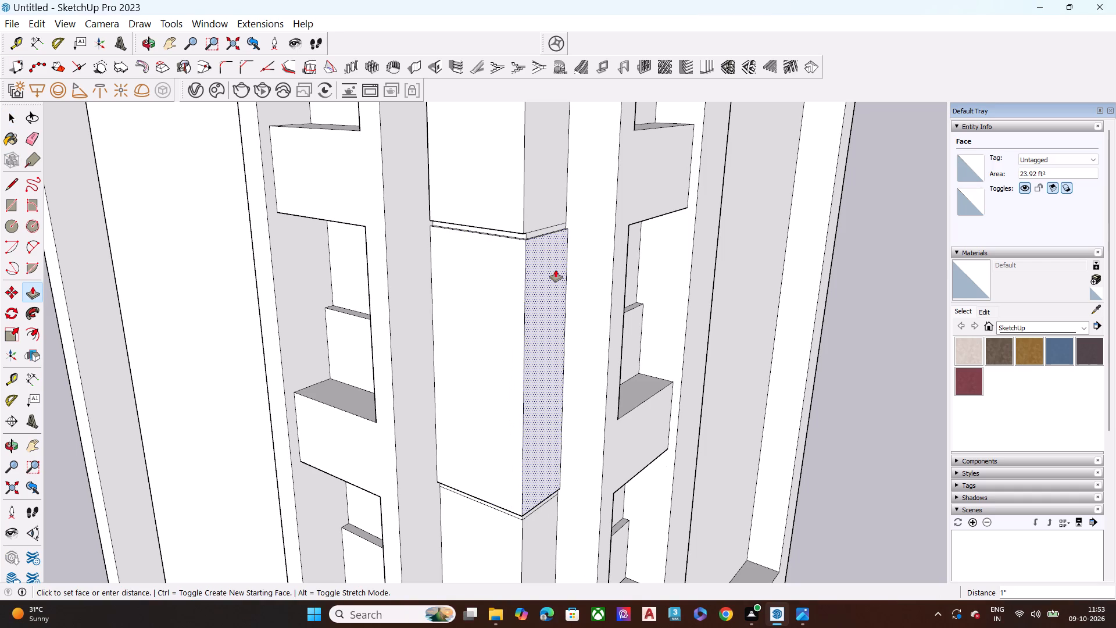
key(Escape)
scroll(527, 221, up, 8)
middle_drag(535, 278, 483, 273)
middle_drag(487, 275, 581, 305)
click(587, 306)
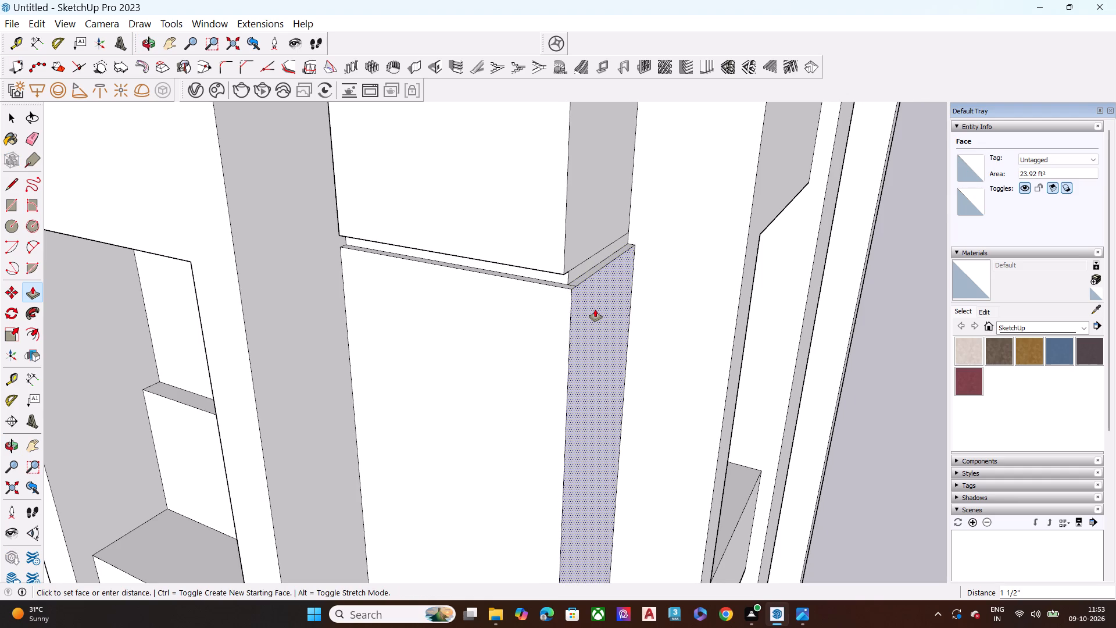
click(595, 309)
Pull the narrower face of the top column panel outward about 1 1/2", flush with the second panel.
click(594, 218)
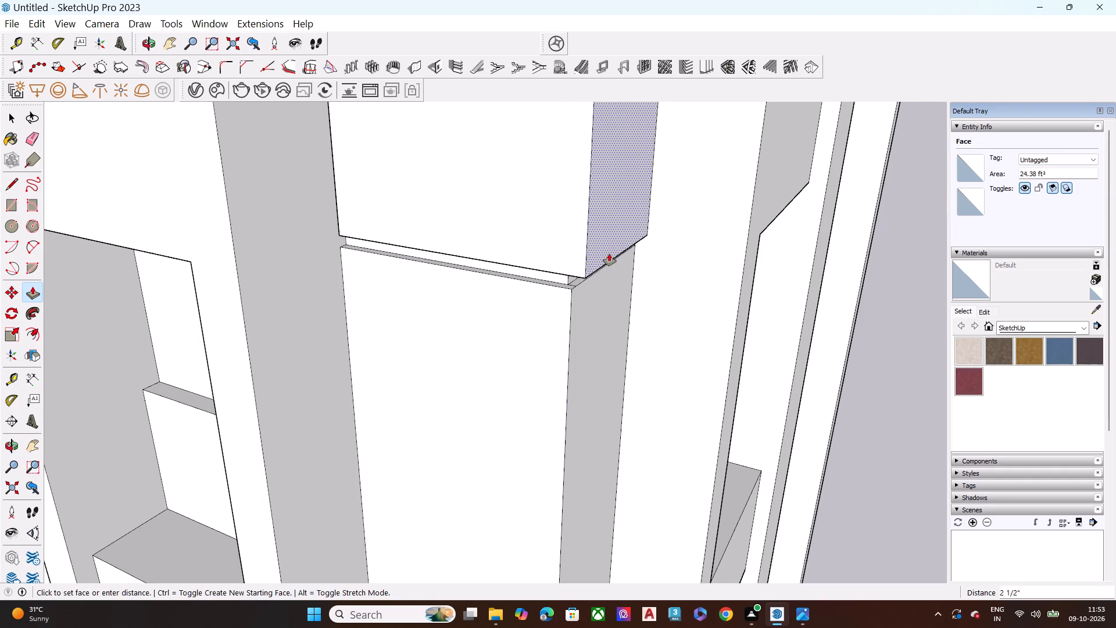
click(573, 287)
scroll(577, 243, down, 10)
scroll(575, 253, up, 1)
scroll(575, 253, down, 2)
scroll(575, 256, up, 1)
scroll(575, 258, down, 2)
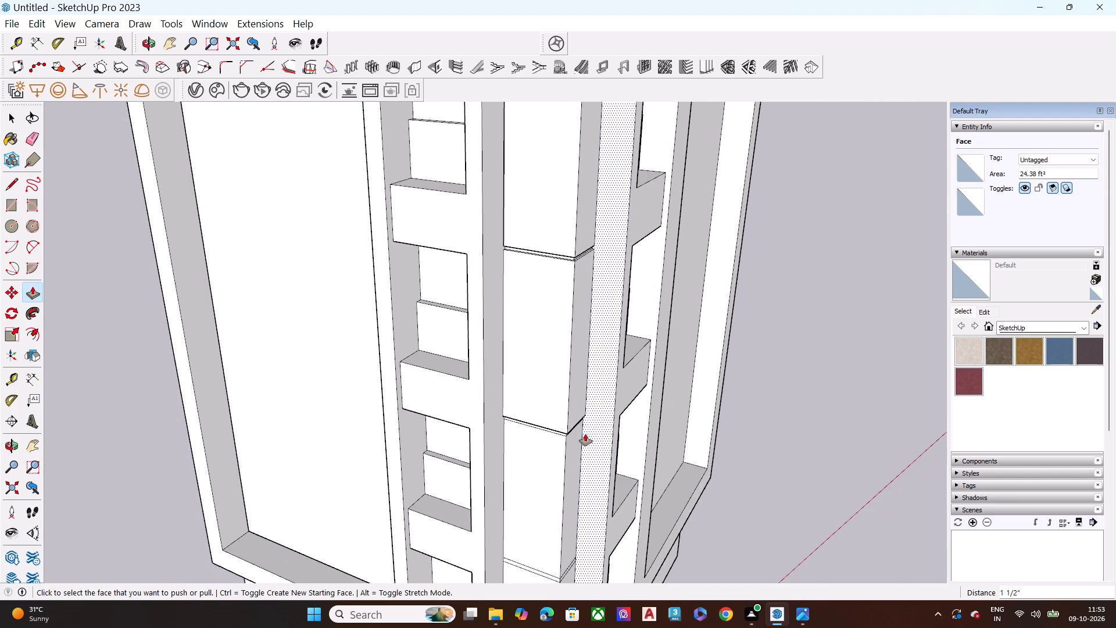
Pull out the third column panel, its narrower face by about 1 1/2" and its wider face by 1 3/4".
middle_drag(584, 438, 562, 384)
scroll(573, 454, up, 1)
click(573, 454)
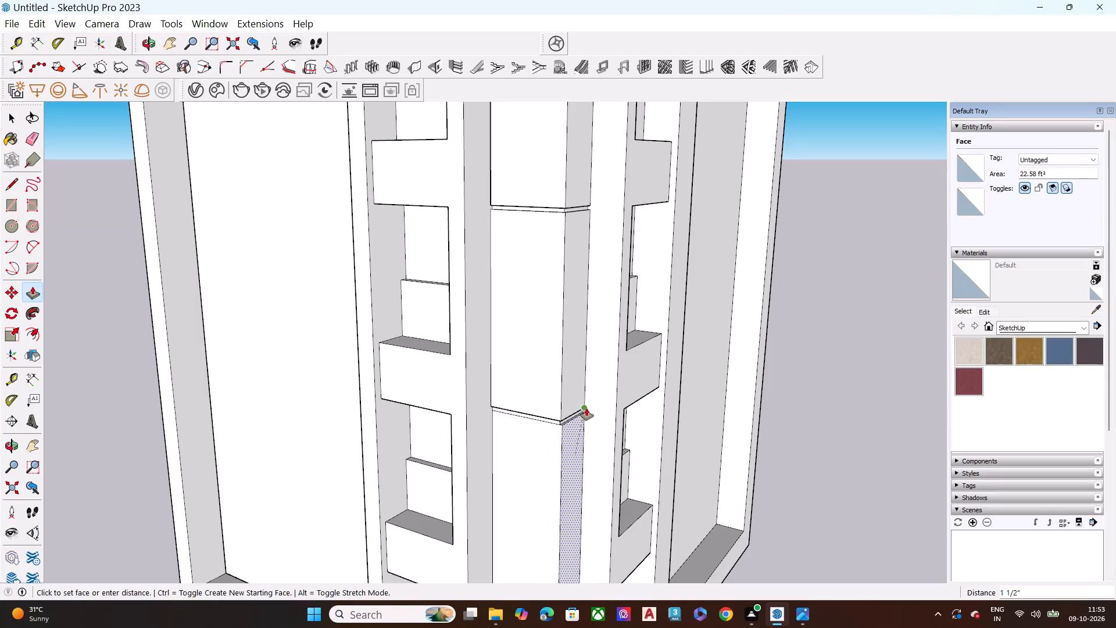
click(586, 405)
scroll(520, 337, down, 7)
click(542, 417)
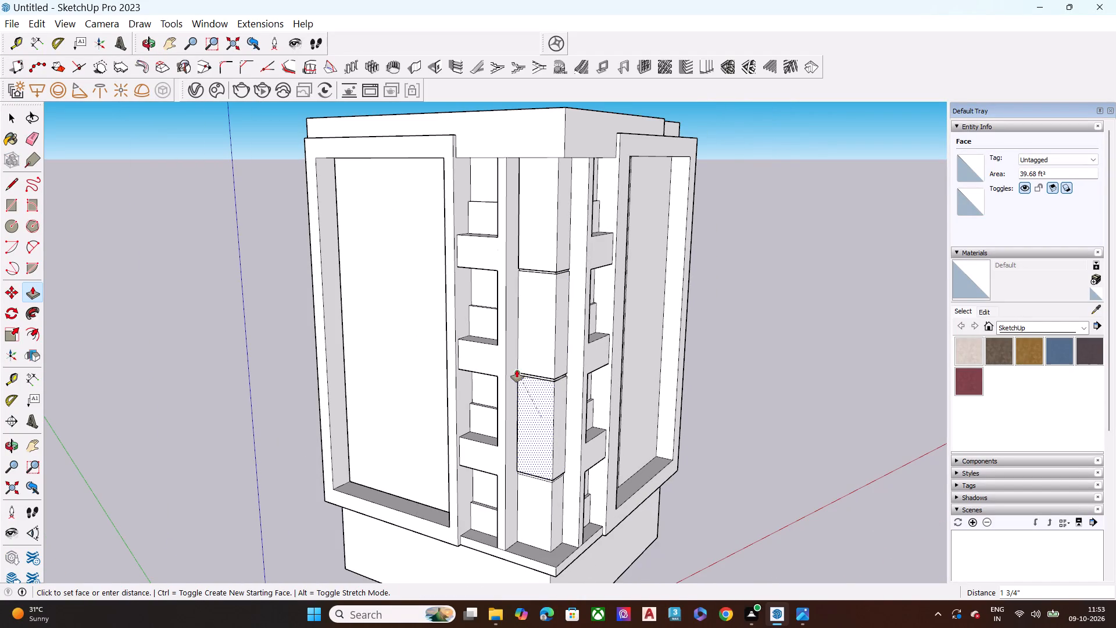
click(517, 370)
Pull both faces of the bottom column panel outward flush with the panel above, the wider face by about 1 3/4".
scroll(509, 358, down, 7)
scroll(525, 436, up, 16)
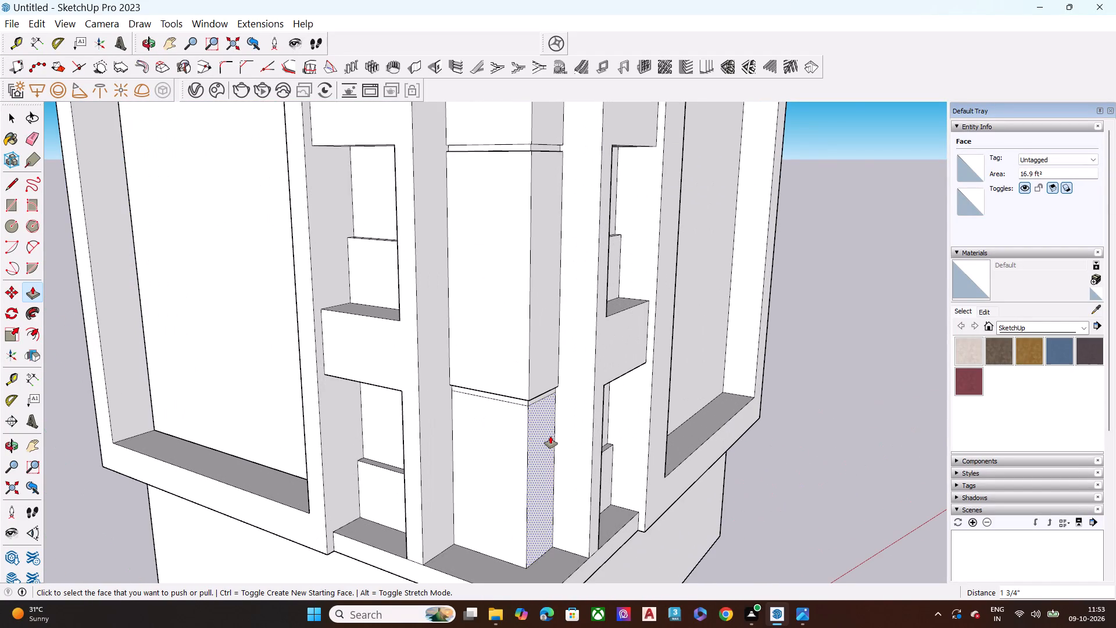
click(550, 436)
click(556, 386)
click(516, 427)
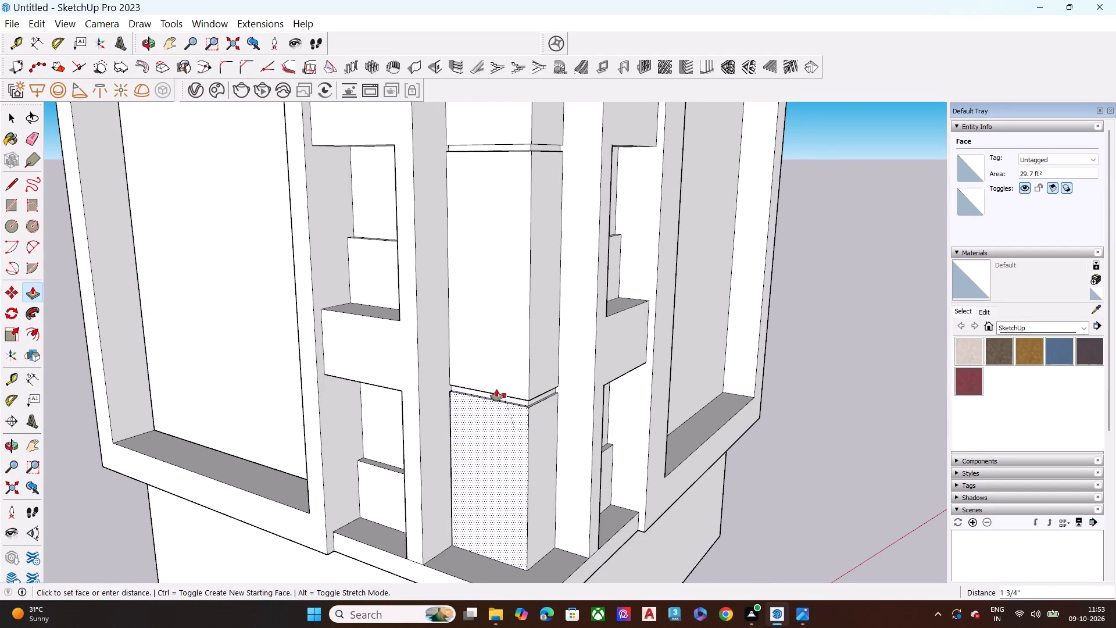
click(448, 381)
Delete the short leftover edge across the ledge corner of the lowest groove on the corner column.
key(space)
scroll(535, 393, up, 14)
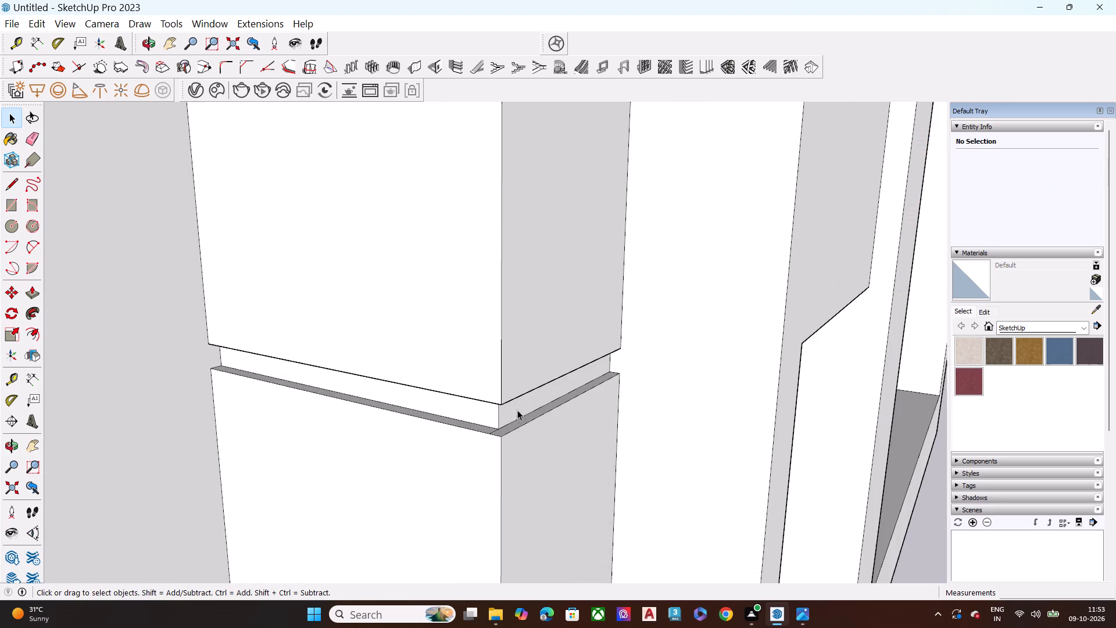
scroll(500, 431, up, 1)
middle_drag(500, 431, 442, 476)
scroll(468, 450, up, 6)
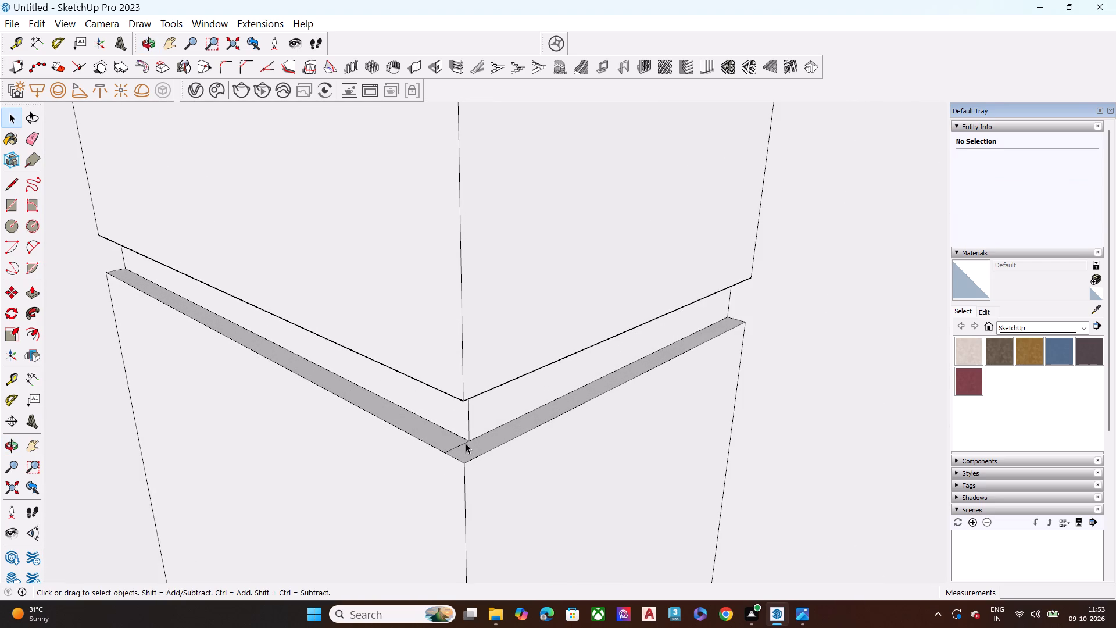
click(466, 443)
key(Delete)
Delete the short leftover edge across the ledge corner of the middle groove on the corner column.
scroll(502, 440, down, 2)
scroll(513, 440, up, 1)
scroll(525, 440, down, 5)
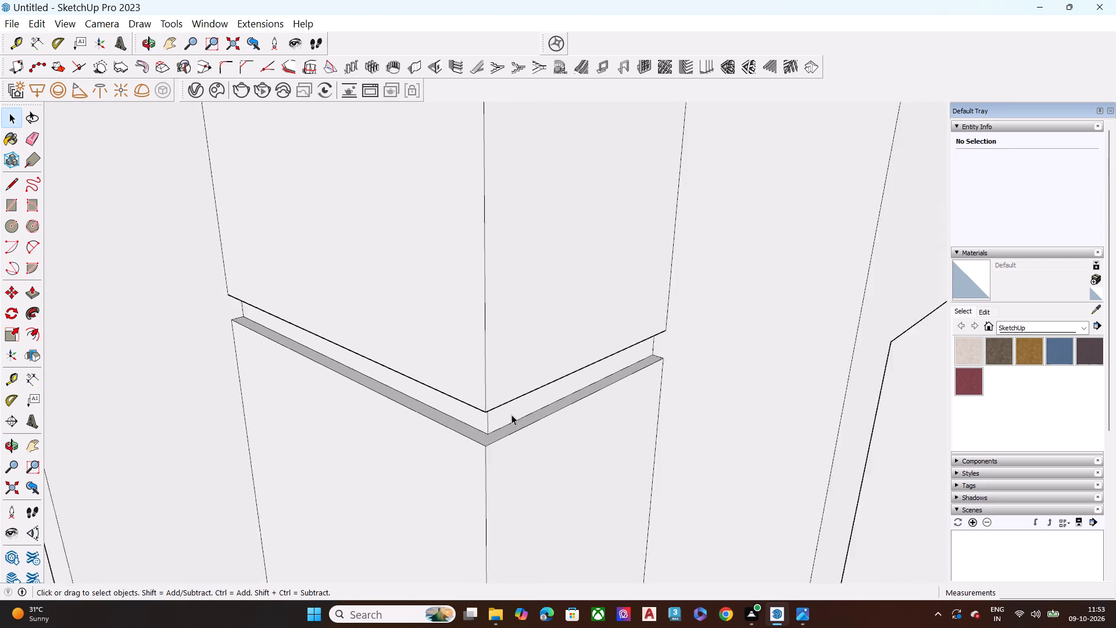
scroll(512, 415, down, 13)
scroll(500, 360, up, 1)
scroll(500, 360, down, 13)
middle_drag(518, 301, 565, 402)
scroll(541, 300, up, 13)
scroll(507, 281, down, 1)
scroll(510, 283, up, 18)
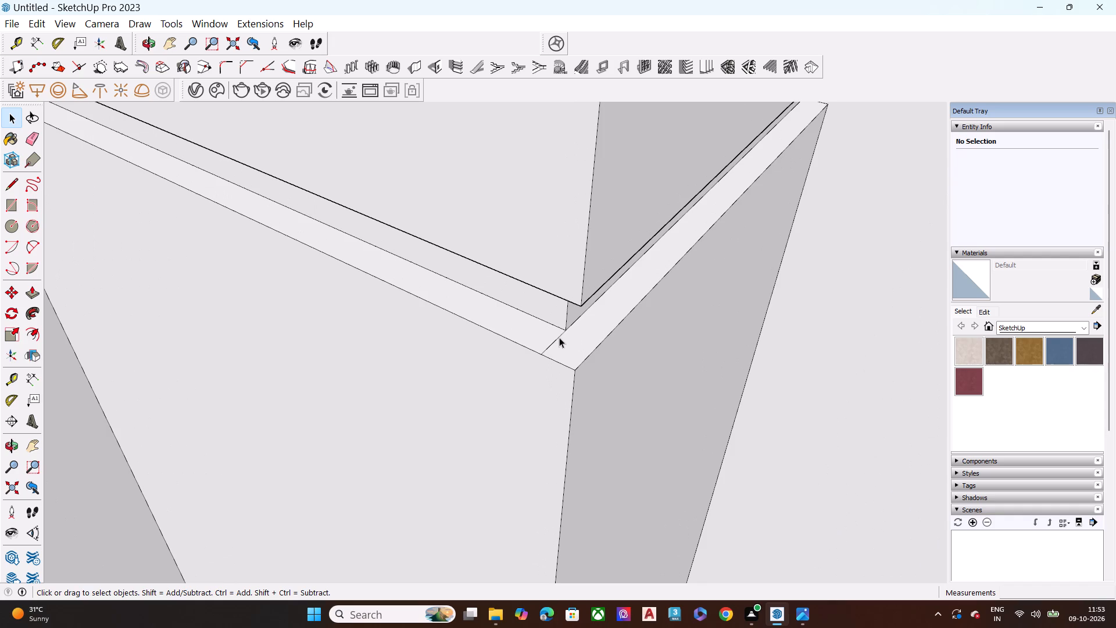
scroll(557, 339, down, 1)
click(557, 337)
key(Delete)
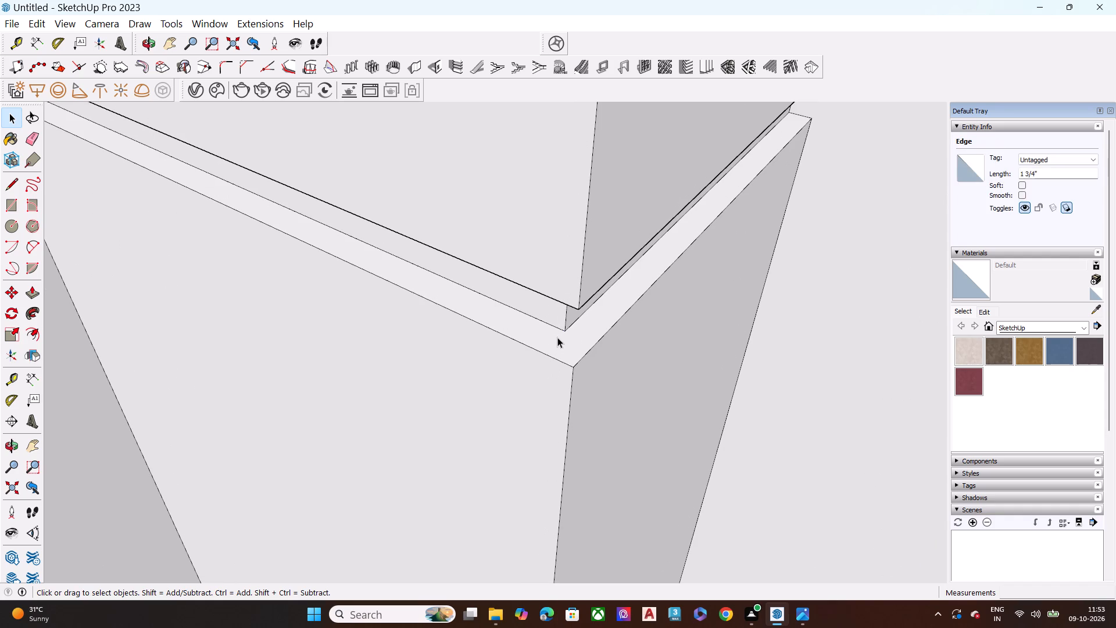
Delete the short leftover edge across the ledge corner of the topmost groove on the corner column.
scroll(498, 313, down, 1)
scroll(498, 313, up, 1)
scroll(498, 313, down, 20)
scroll(498, 313, down, 3)
scroll(515, 304, up, 1)
scroll(515, 304, down, 15)
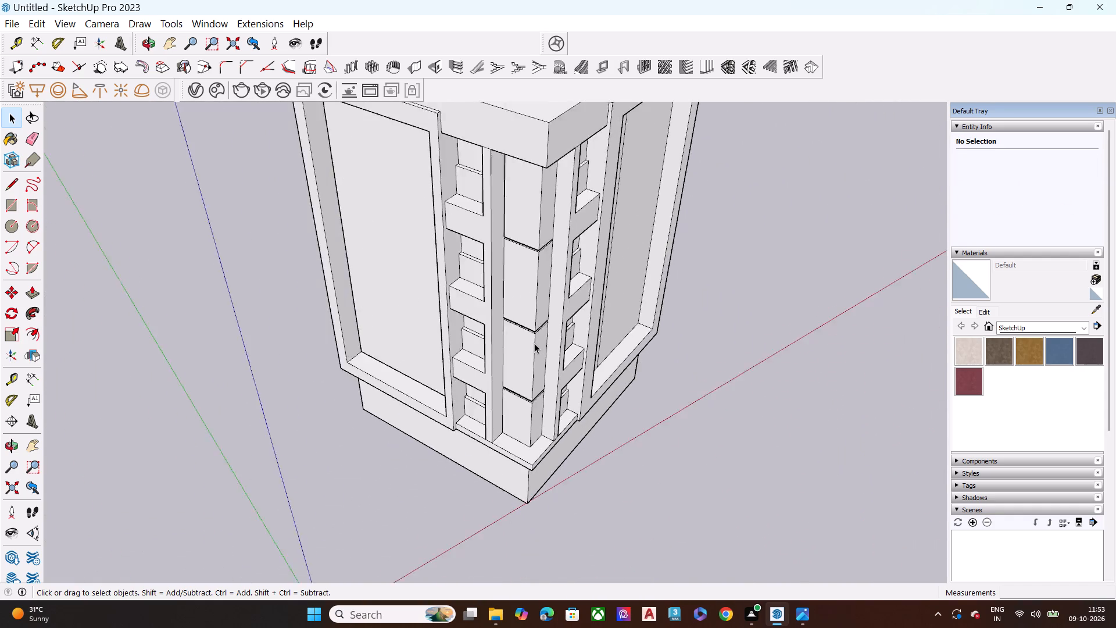
scroll(534, 343, down, 5)
scroll(534, 269, up, 2)
scroll(534, 269, down, 1)
scroll(534, 269, up, 8)
scroll(544, 289, down, 1)
scroll(544, 289, up, 1)
scroll(544, 292, down, 1)
scroll(544, 293, up, 15)
scroll(526, 355, up, 1)
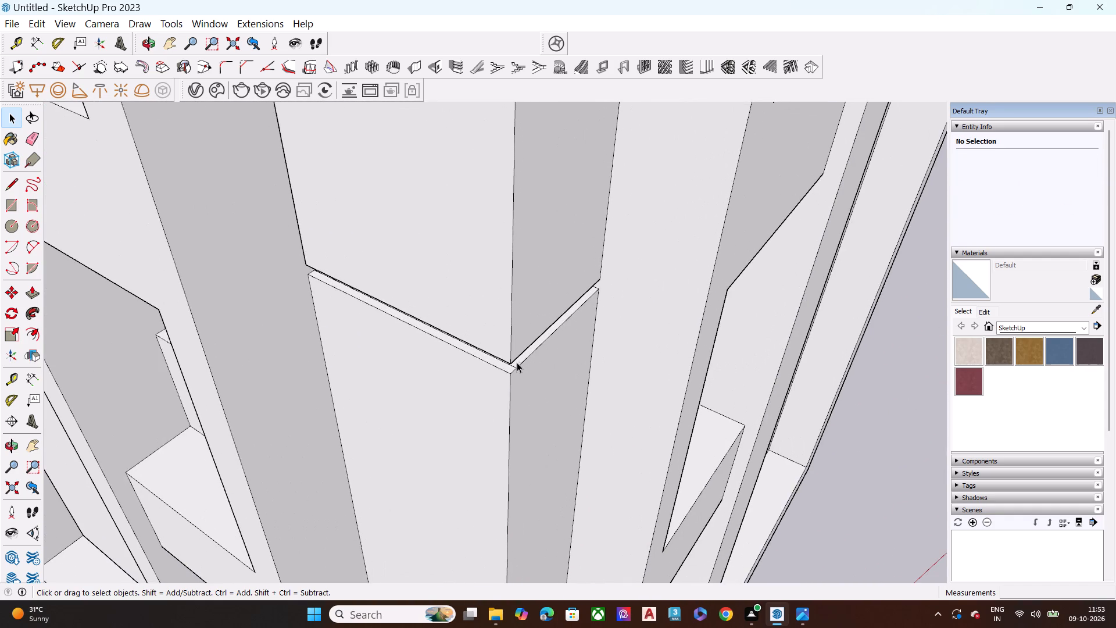
middle_click(517, 362)
scroll(516, 362, up, 6)
click(512, 372)
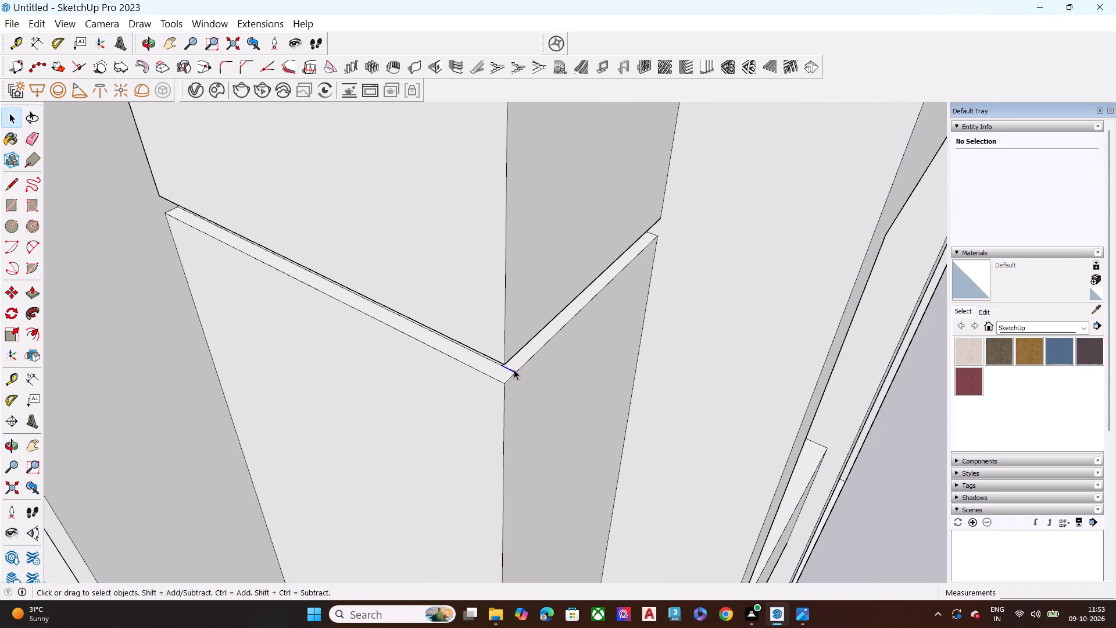
key(Delete)
Examine the grooved corner column and the large framed recess on the adjoining tower side.
scroll(392, 349, down, 7)
scroll(385, 342, up, 1)
scroll(385, 342, down, 12)
scroll(516, 359, down, 2)
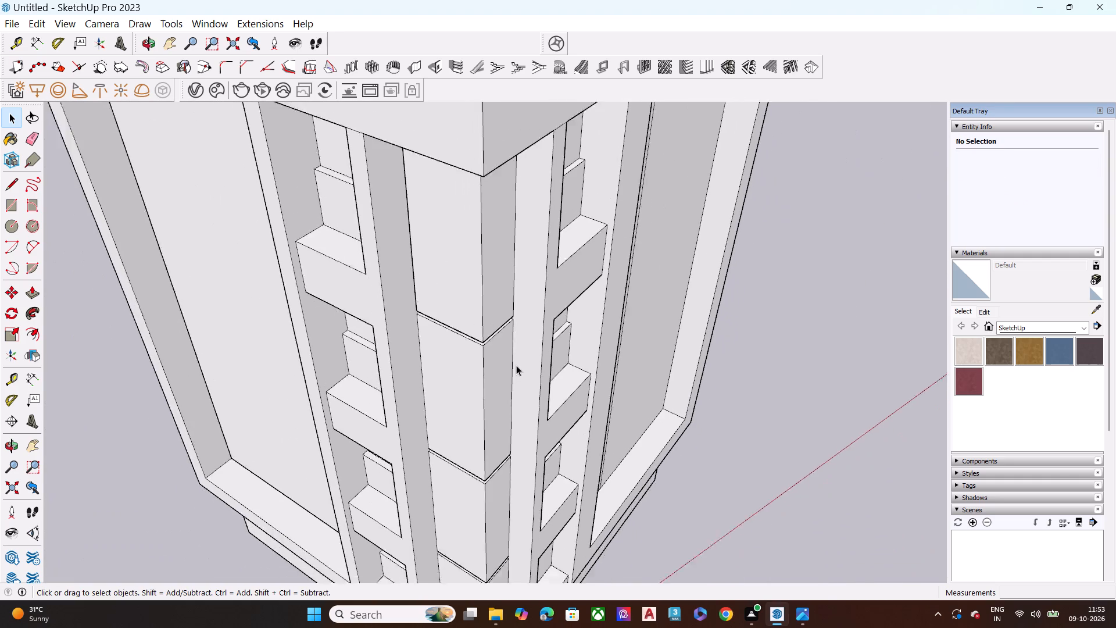
scroll(516, 365, down, 10)
middle_drag(505, 433, 692, 163)
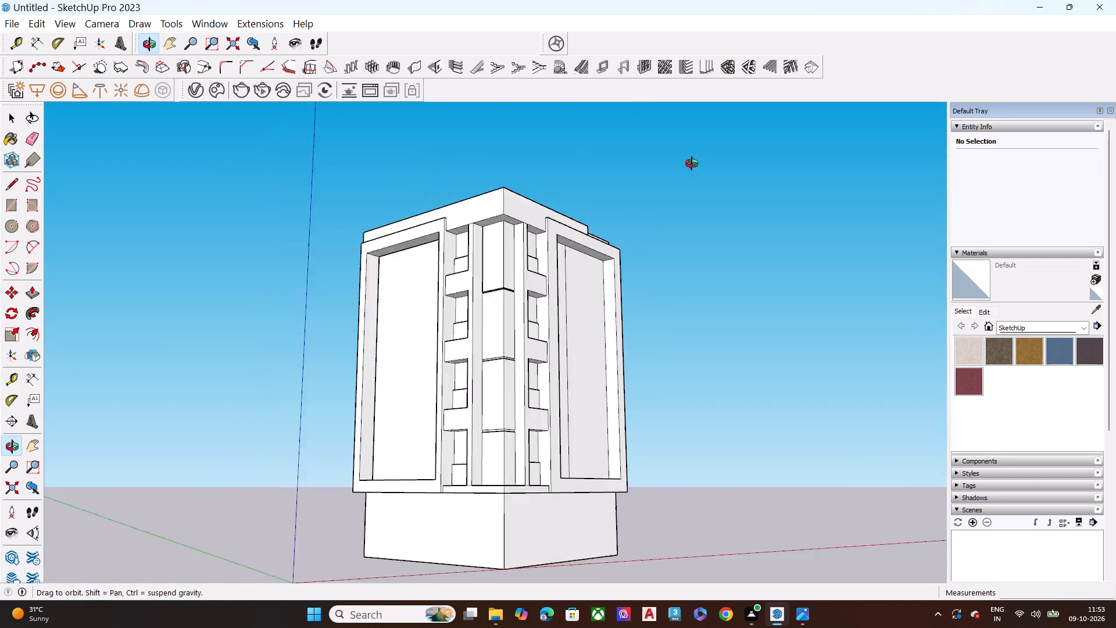
middle_drag(692, 163, 790, 166)
middle_drag(652, 448, 156, 470)
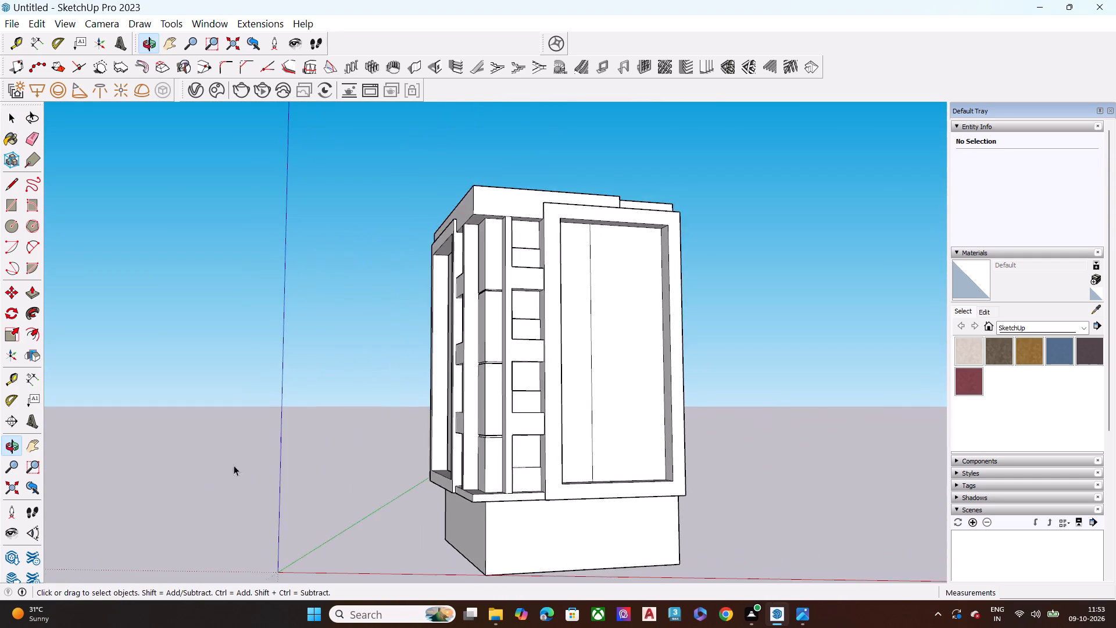
scroll(620, 419, up, 7)
scroll(527, 316, down, 4)
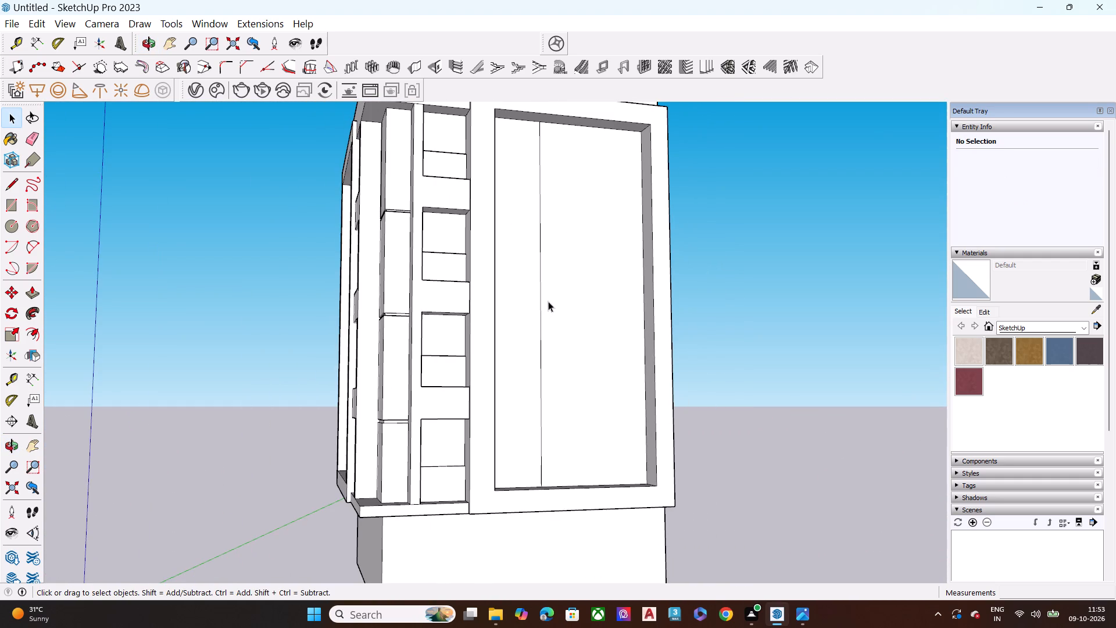
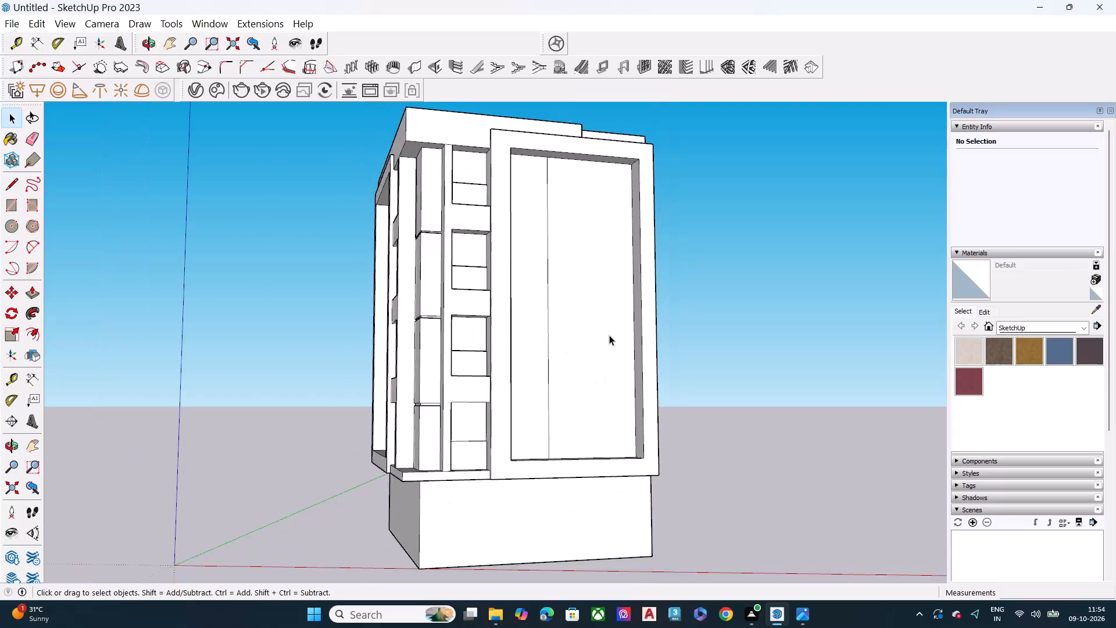
Inspect the building model from several angles, covering both framed facades, the corner window bays, the roof slab and the base.
middle_drag(518, 340, 885, 384)
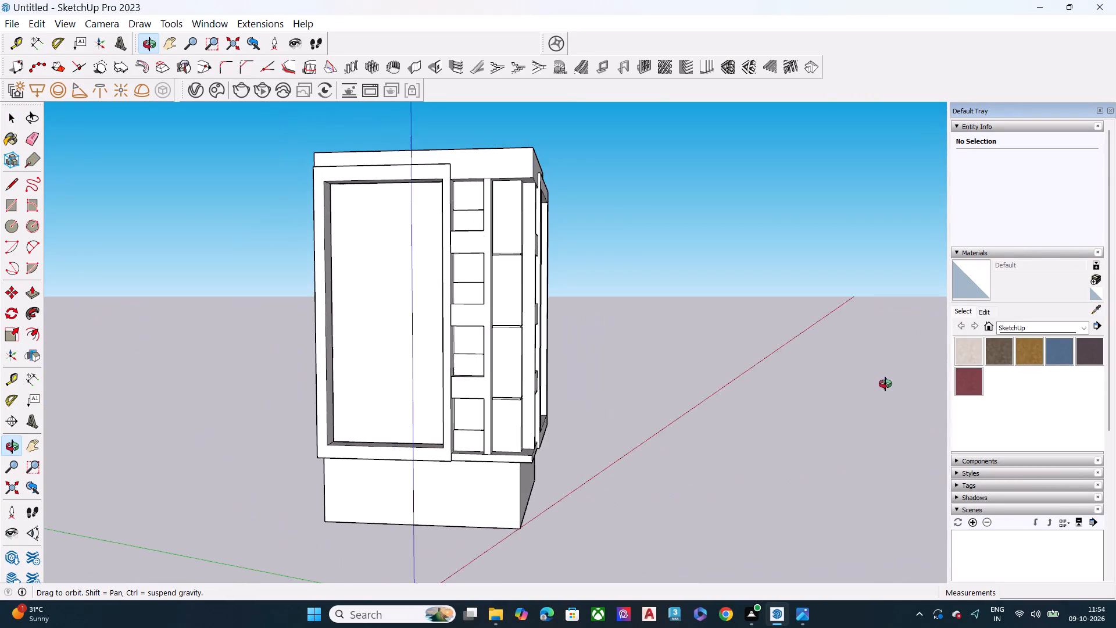
middle_drag(885, 384, 440, 496)
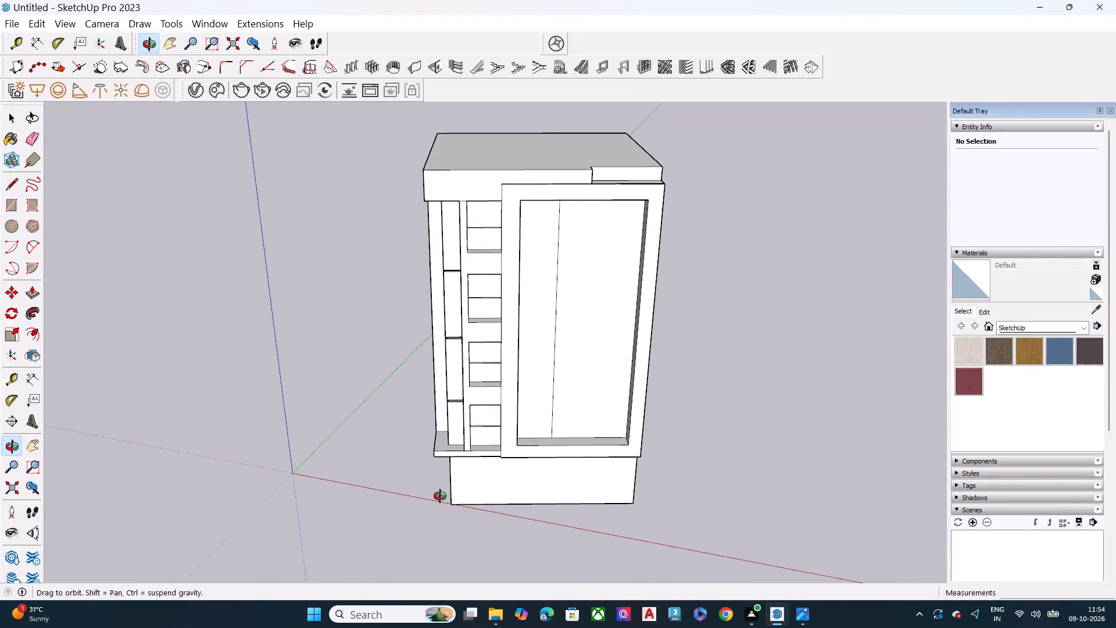
middle_drag(440, 496, 613, 401)
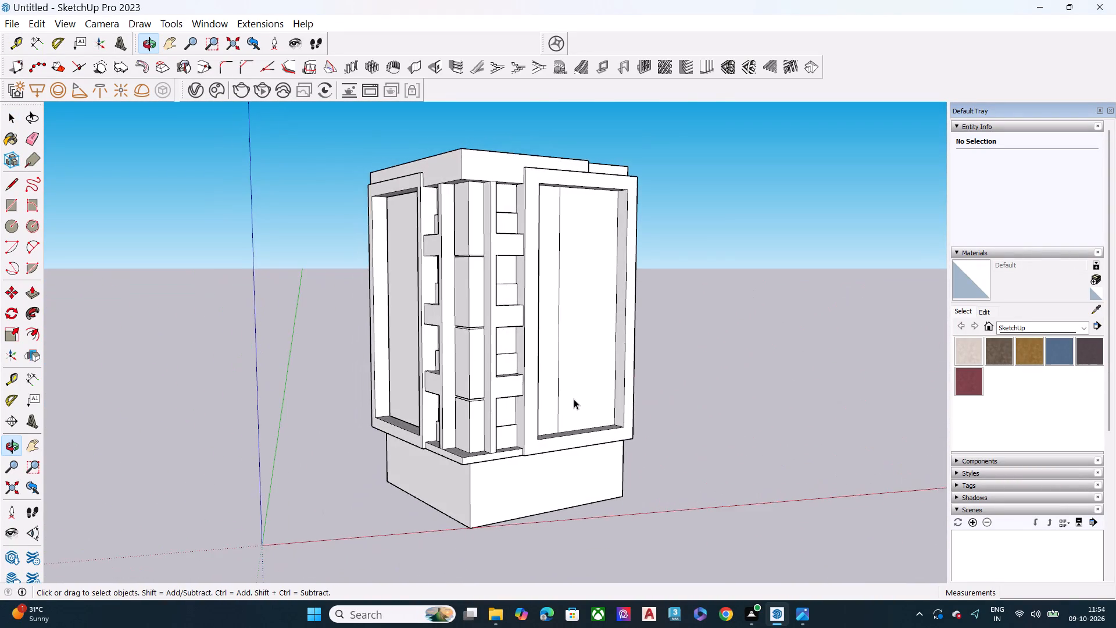
scroll(453, 374, up, 4)
scroll(465, 362, down, 2)
middle_drag(447, 361, 589, 347)
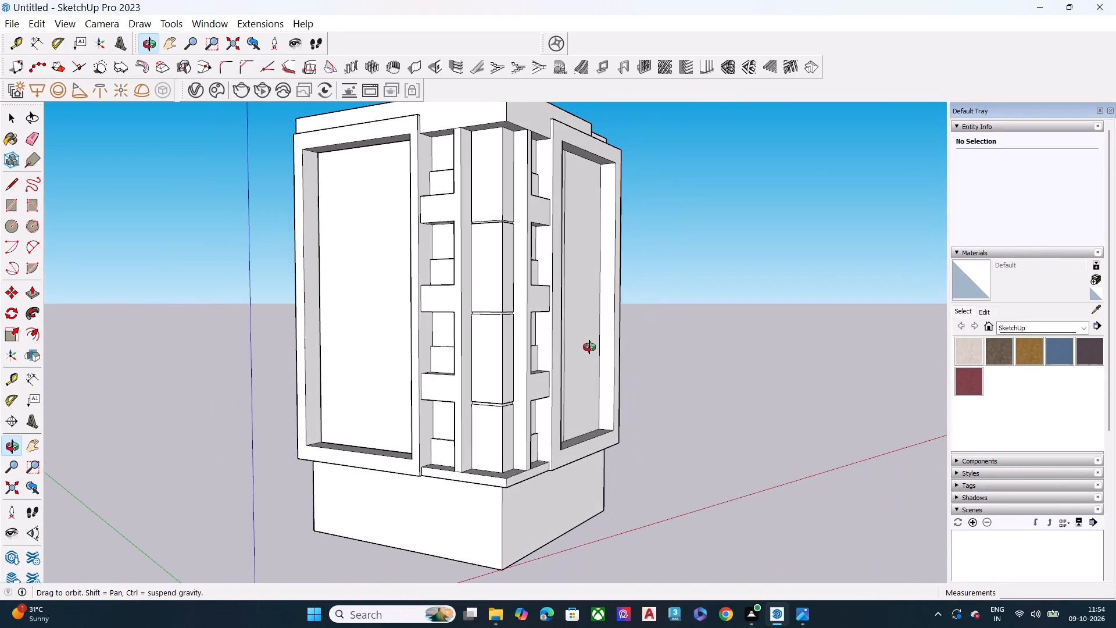
middle_drag(589, 347, 393, 362)
scroll(558, 284, up, 3)
scroll(525, 284, down, 6)
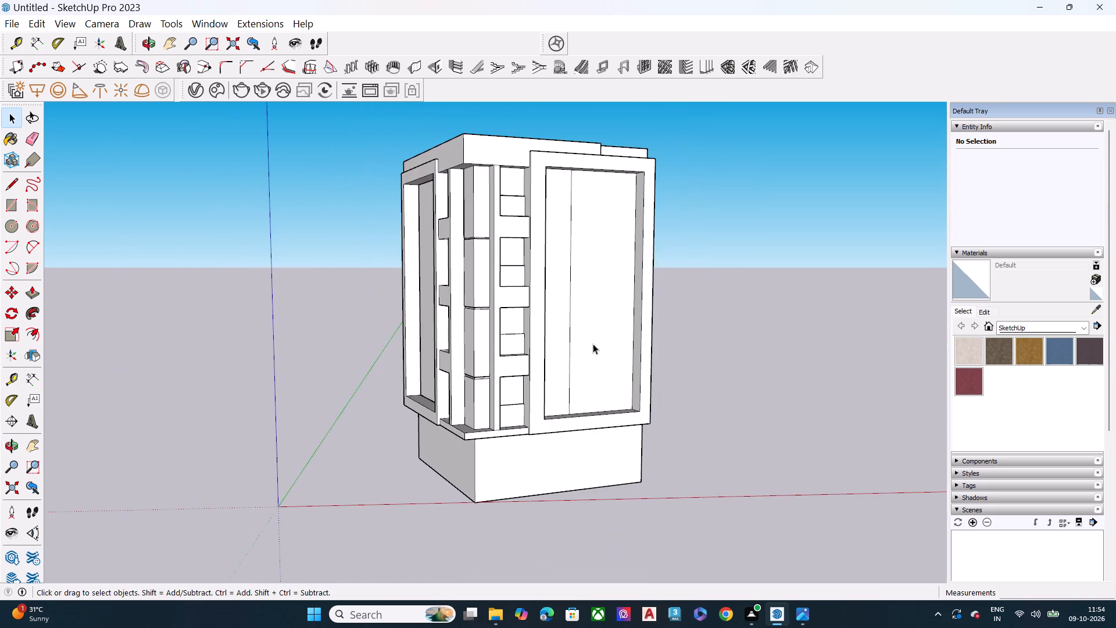
middle_drag(601, 363, 874, 381)
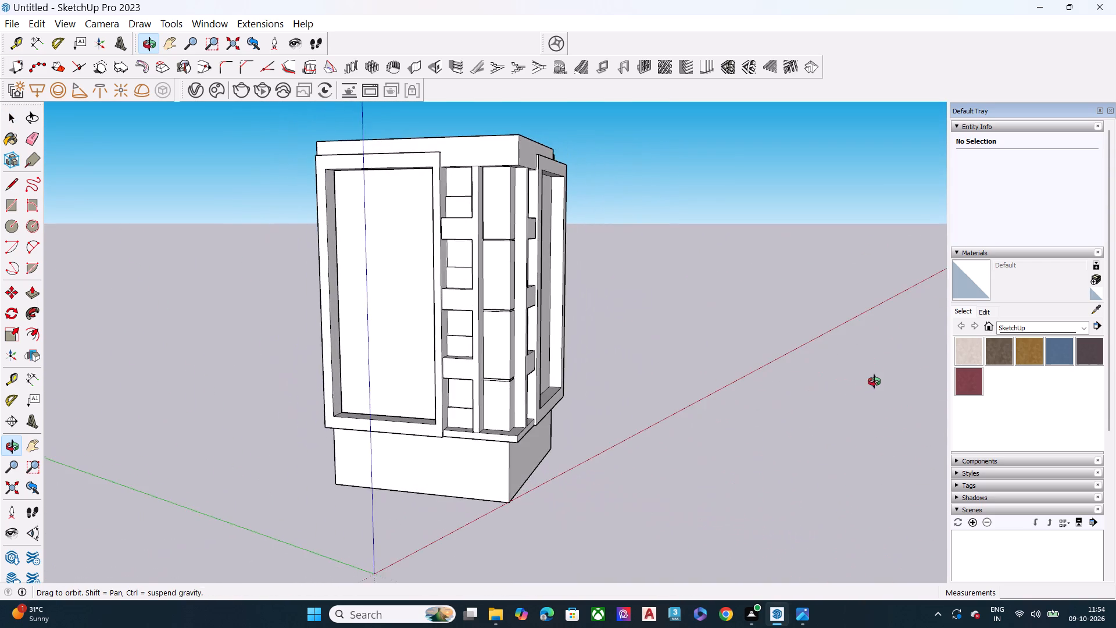
middle_drag(874, 381, 736, 390)
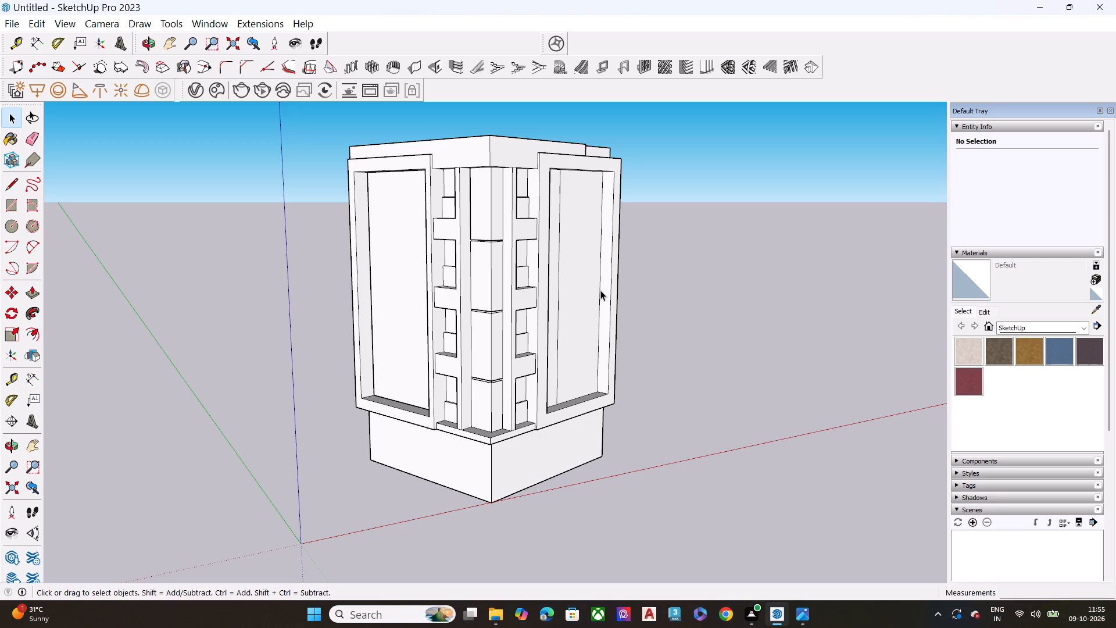
scroll(471, 329, down, 3)
middle_drag(464, 399, 699, 384)
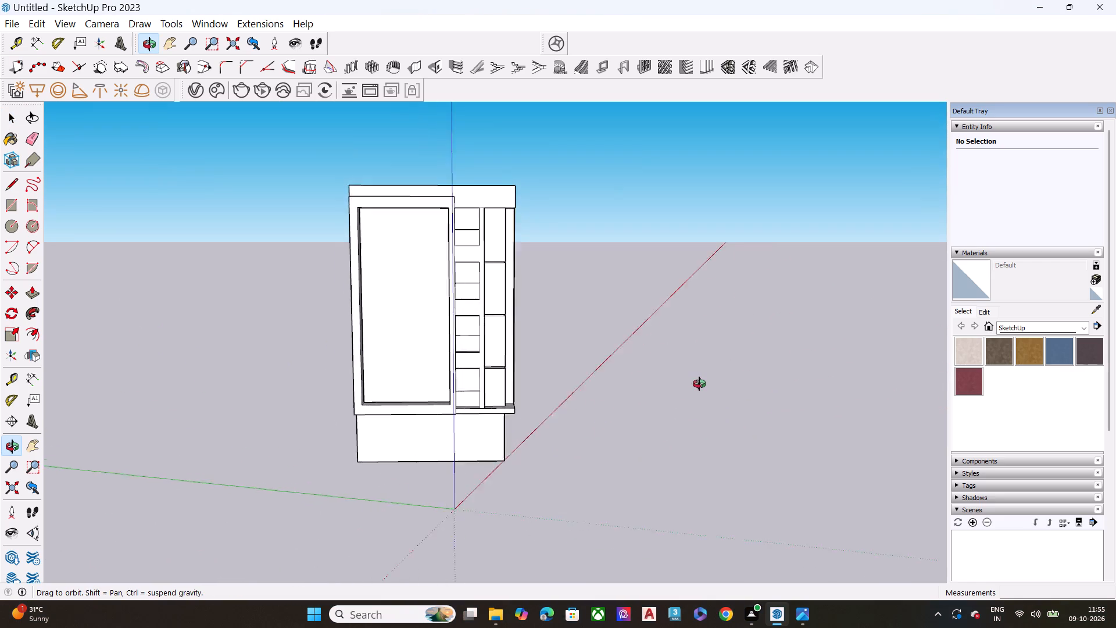
middle_drag(699, 384, 314, 364)
scroll(600, 344, up, 2)
scroll(600, 344, down, 1)
scroll(600, 344, up, 3)
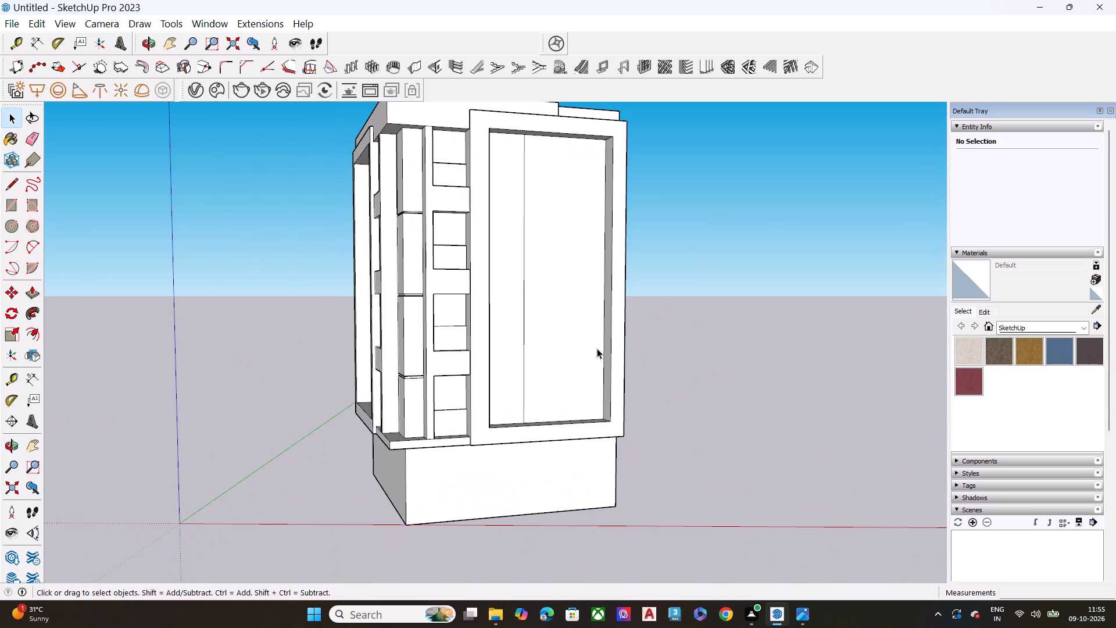
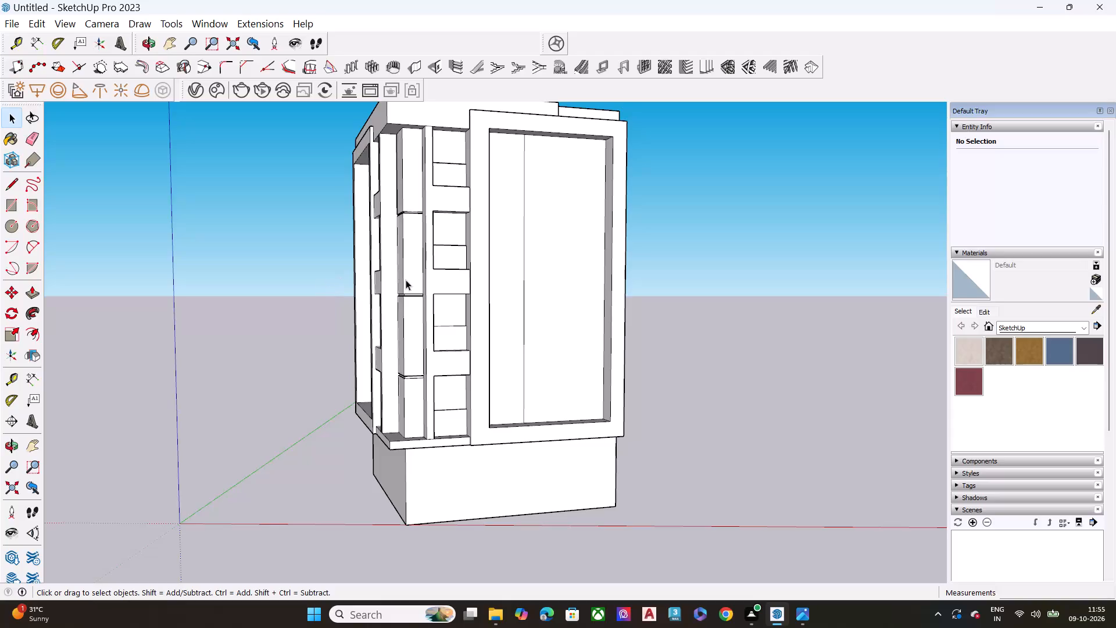
Delete the three short horizontal edges on the large framed recess's inner side face beside the window bay.
middle_drag(405, 282, 467, 293)
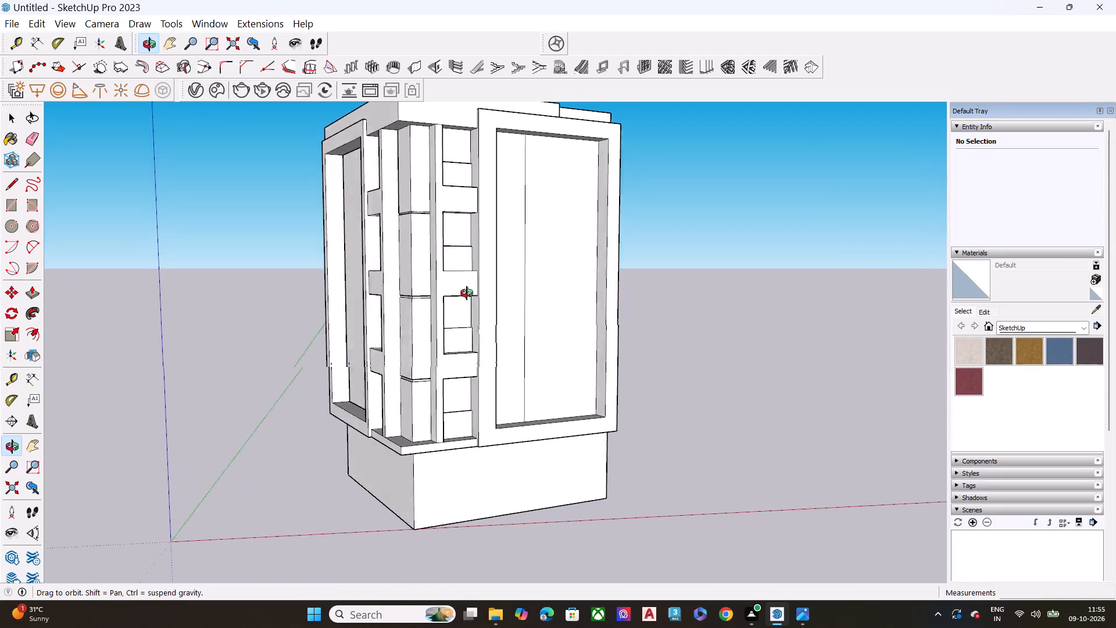
middle_drag(467, 293, 535, 311)
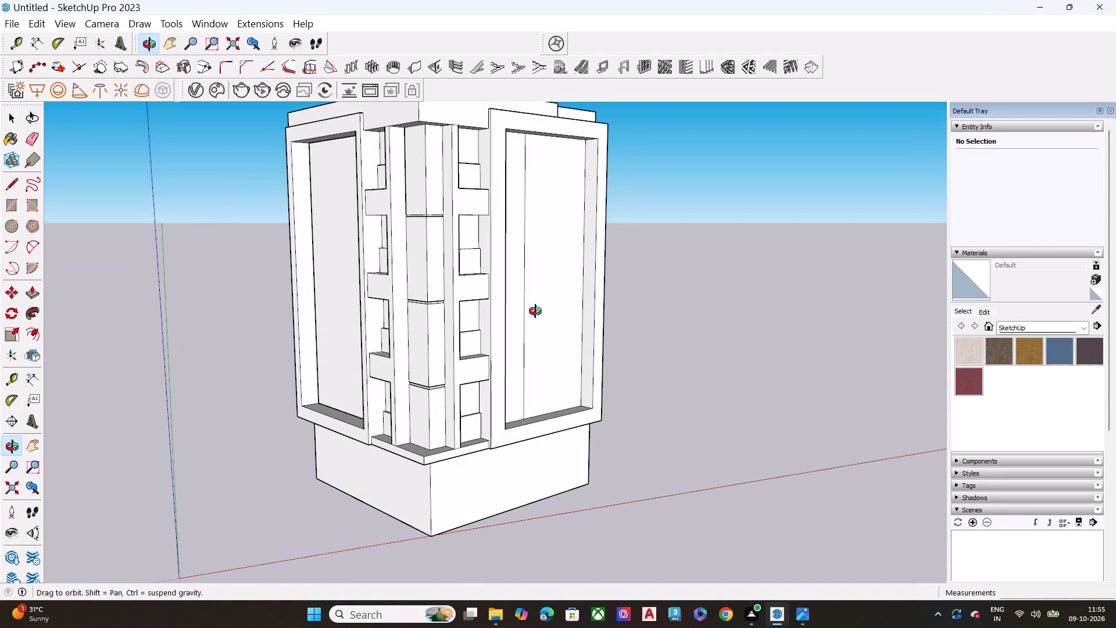
middle_drag(535, 311, 535, 313)
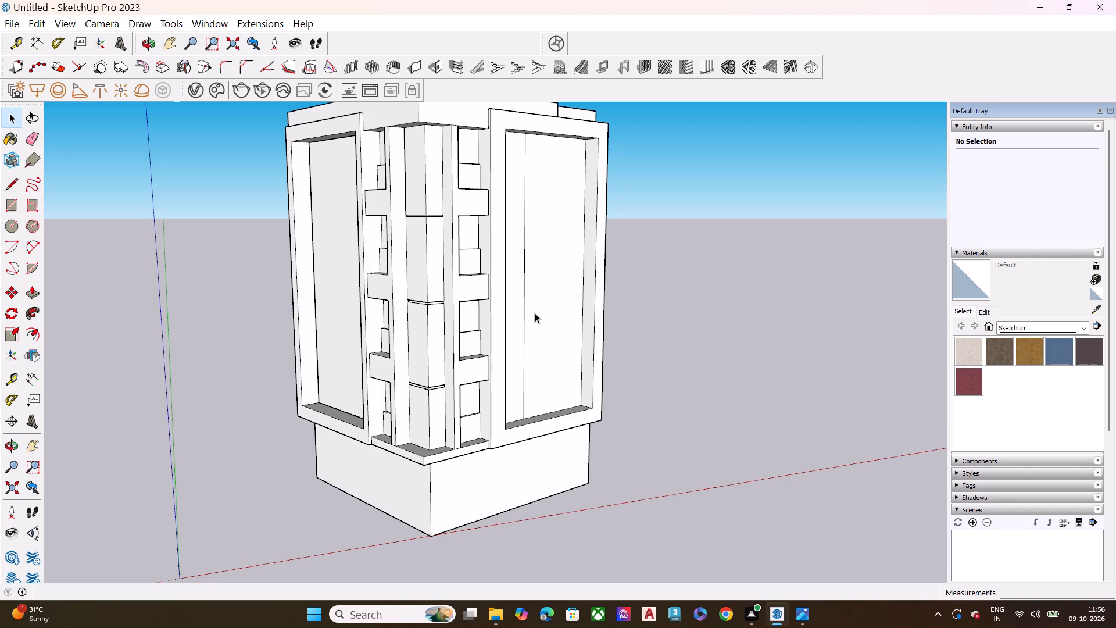
scroll(492, 281, down, 1)
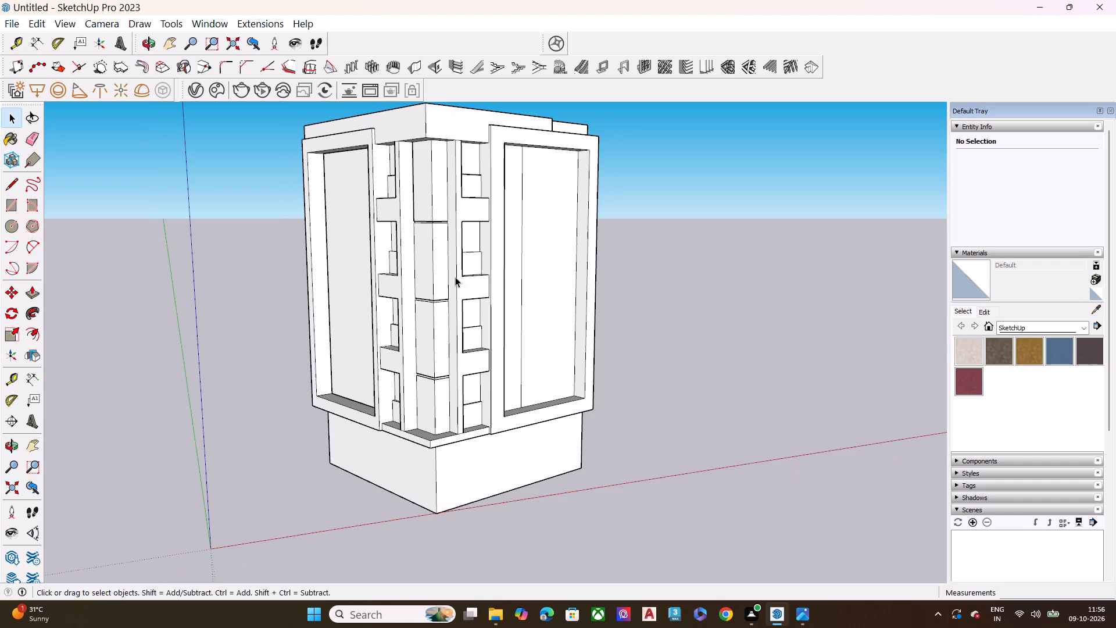
middle_drag(421, 254, 628, 267)
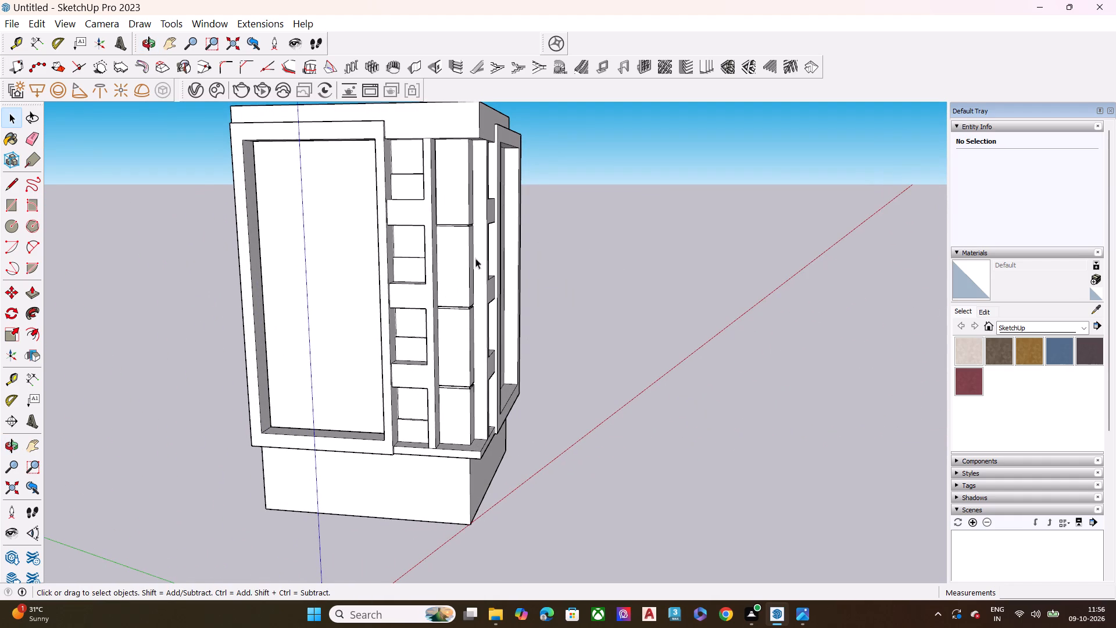
scroll(371, 217, up, 6)
scroll(446, 247, down, 5)
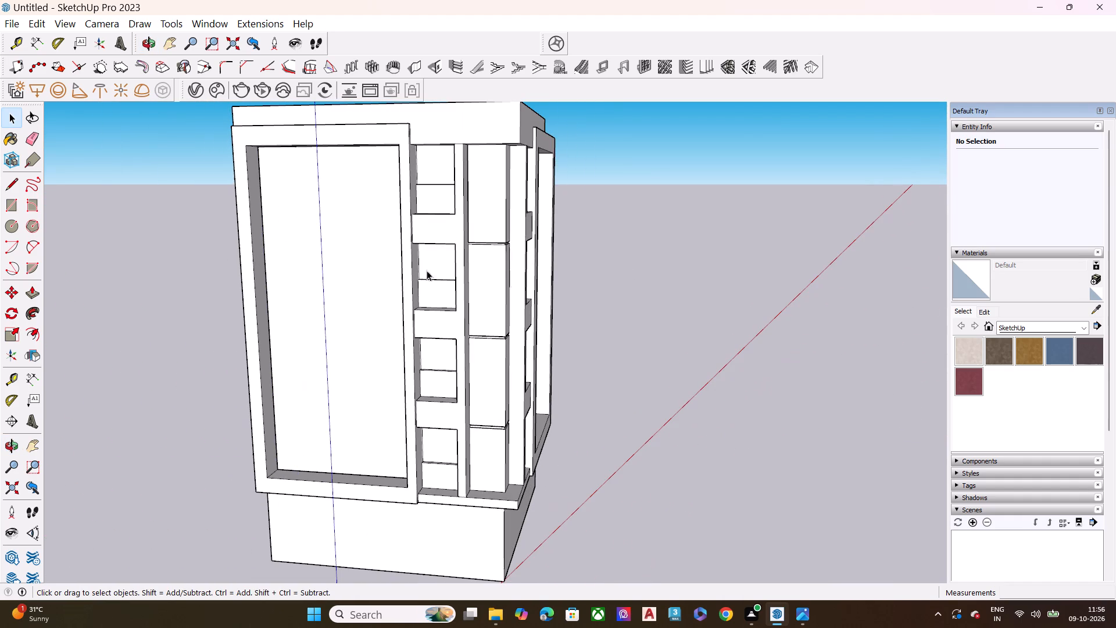
scroll(280, 218, up, 2)
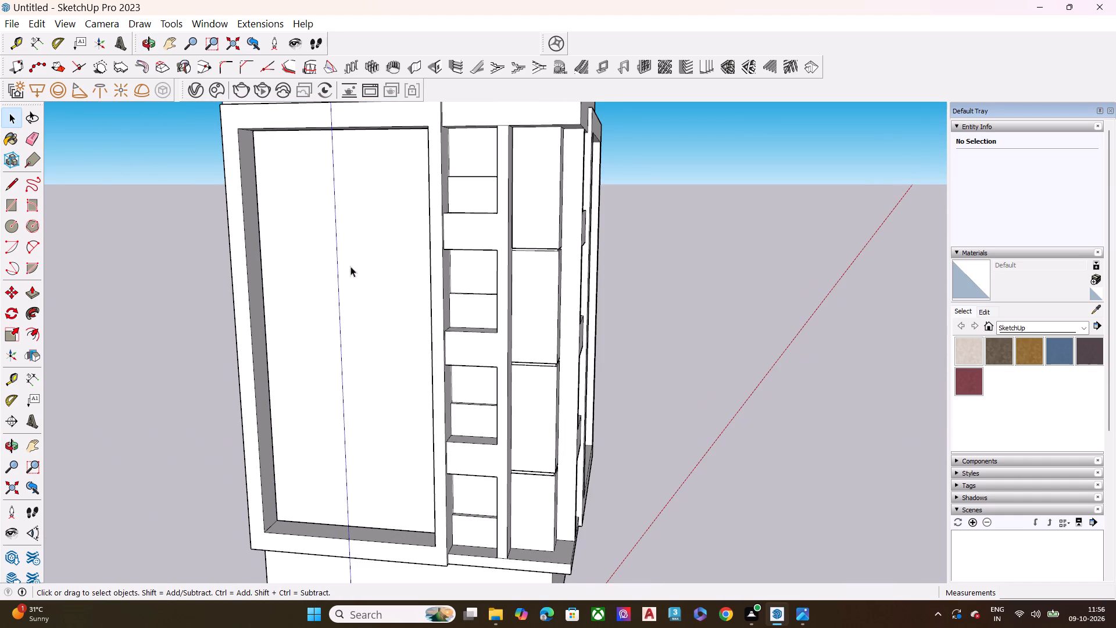
middle_drag(434, 242, 621, 255)
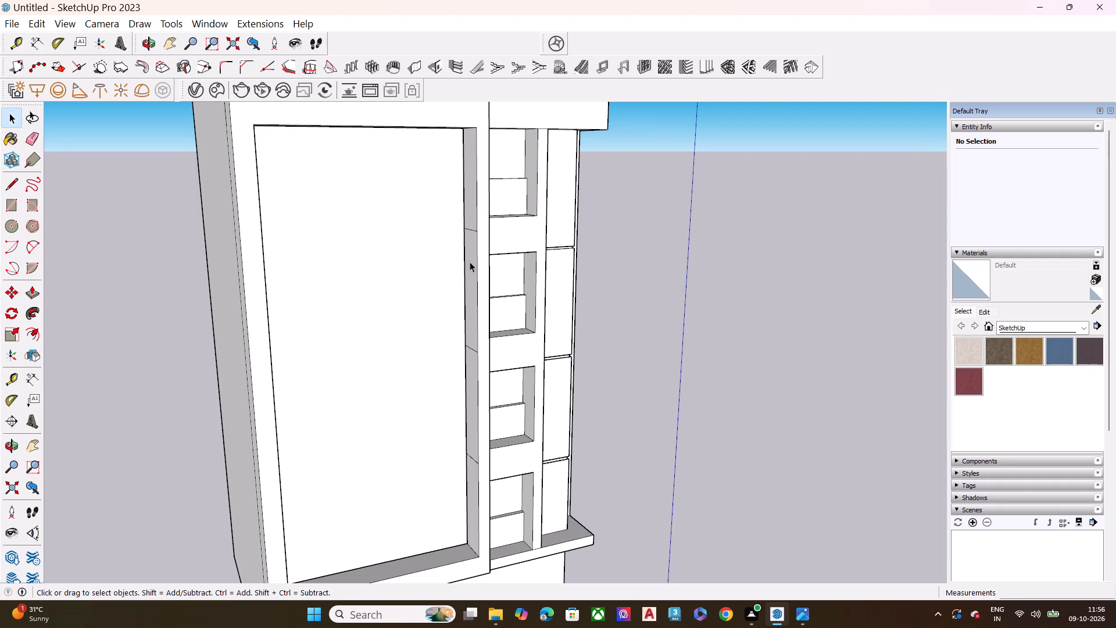
click(473, 231)
key(Delete)
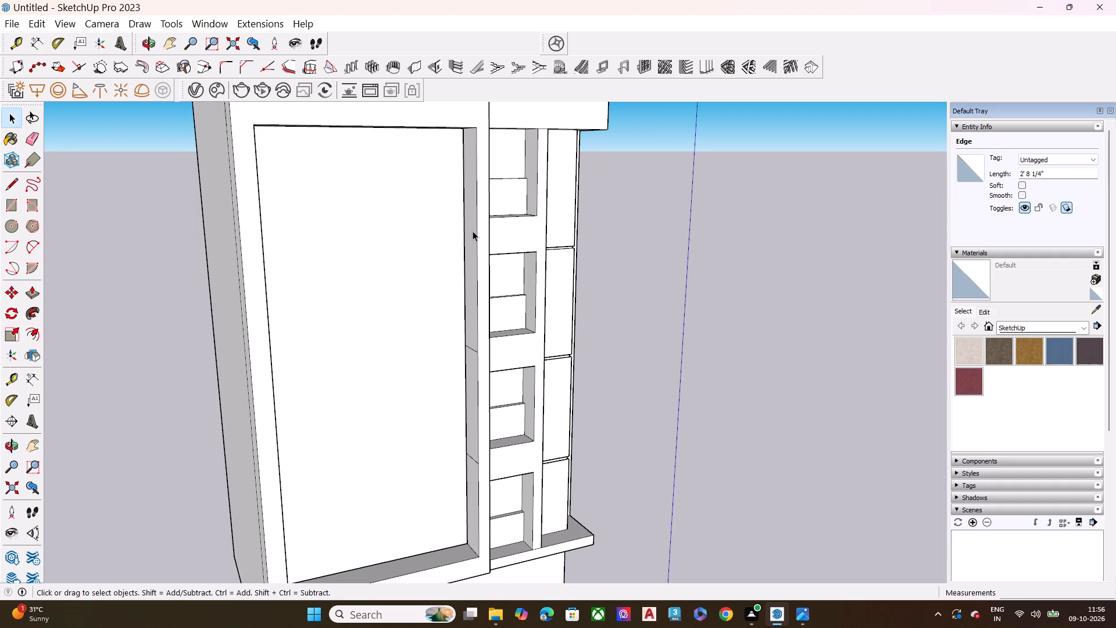
click(471, 348)
key(Delete)
click(474, 460)
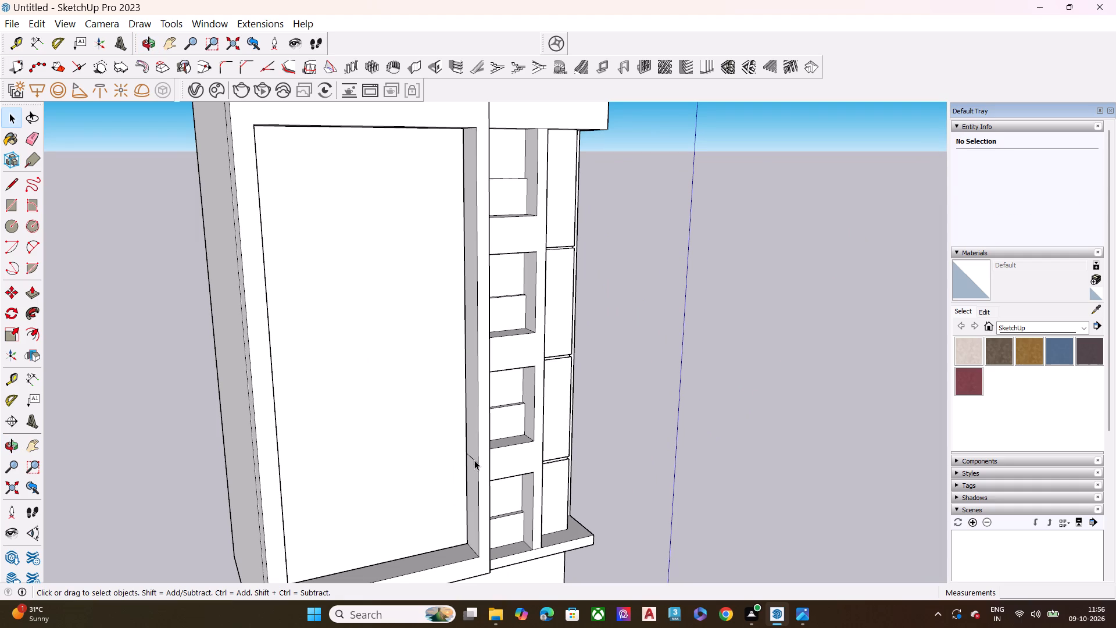
key(Delete)
Push/Pull the undivided inner side face beside the window bay into the large recess to narrow the opening.
click(474, 460)
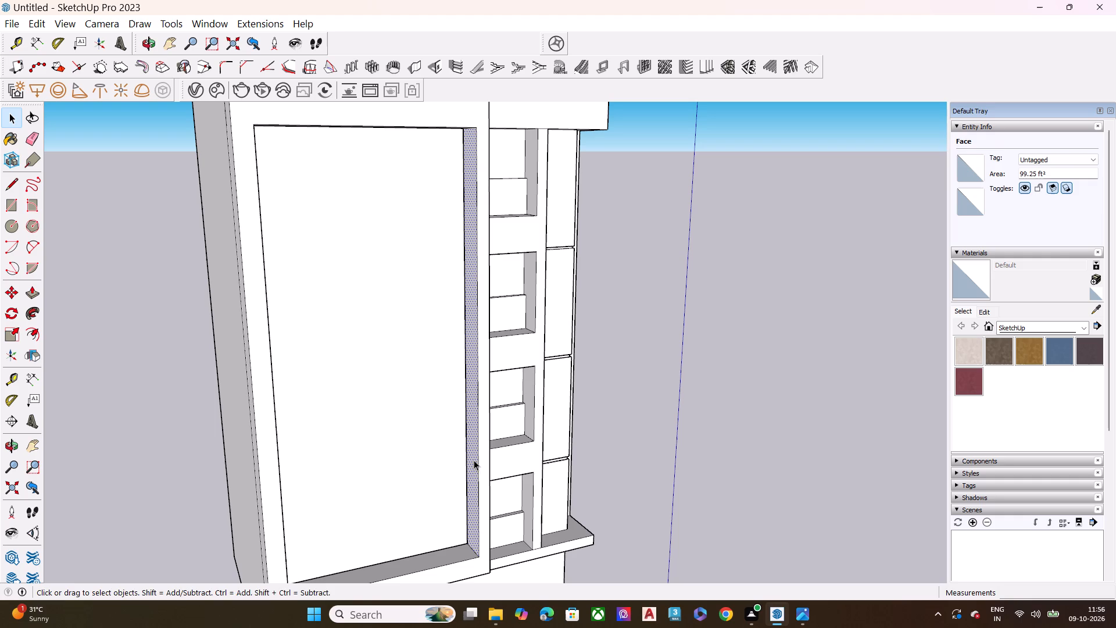
key(p)
click(474, 460)
click(441, 463)
Push/Pull the large frame's outer side face beside the window bay back by about 2' 8 1/4" to widen the bay.
middle_drag(565, 470, 437, 470)
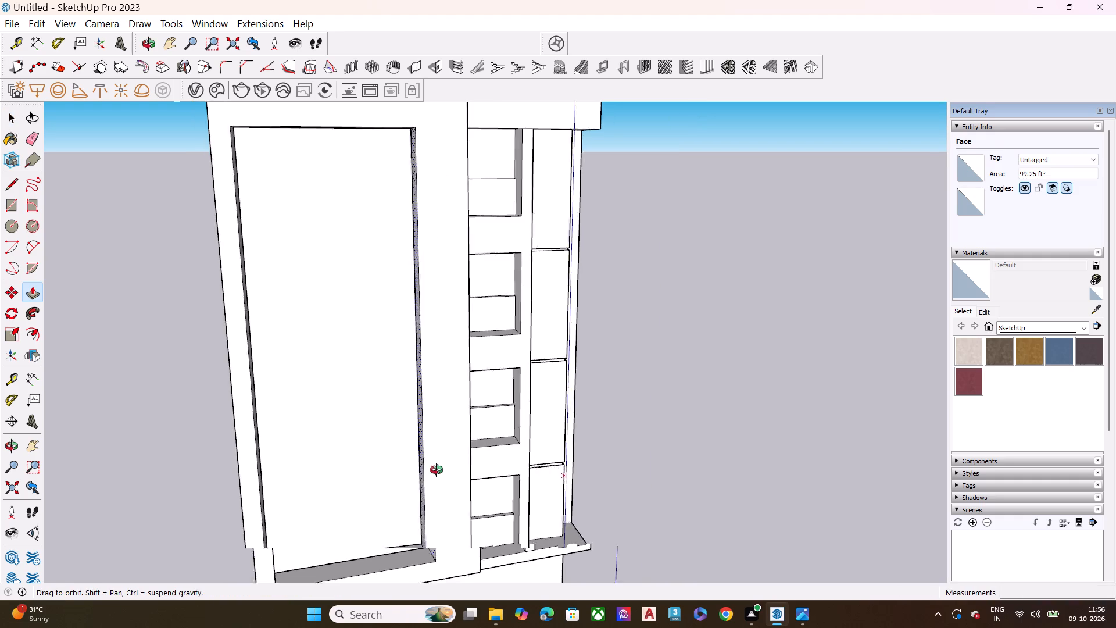
middle_drag(437, 470, 279, 469)
scroll(403, 113, up, 7)
click(428, 160)
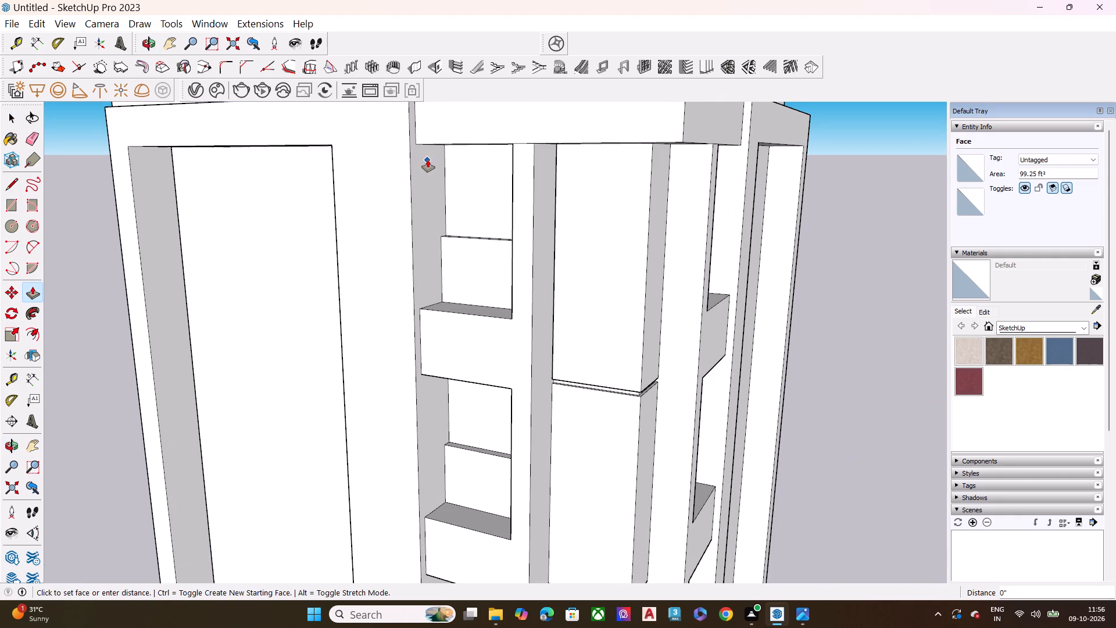
key(space)
click(431, 173)
key(p)
click(432, 173)
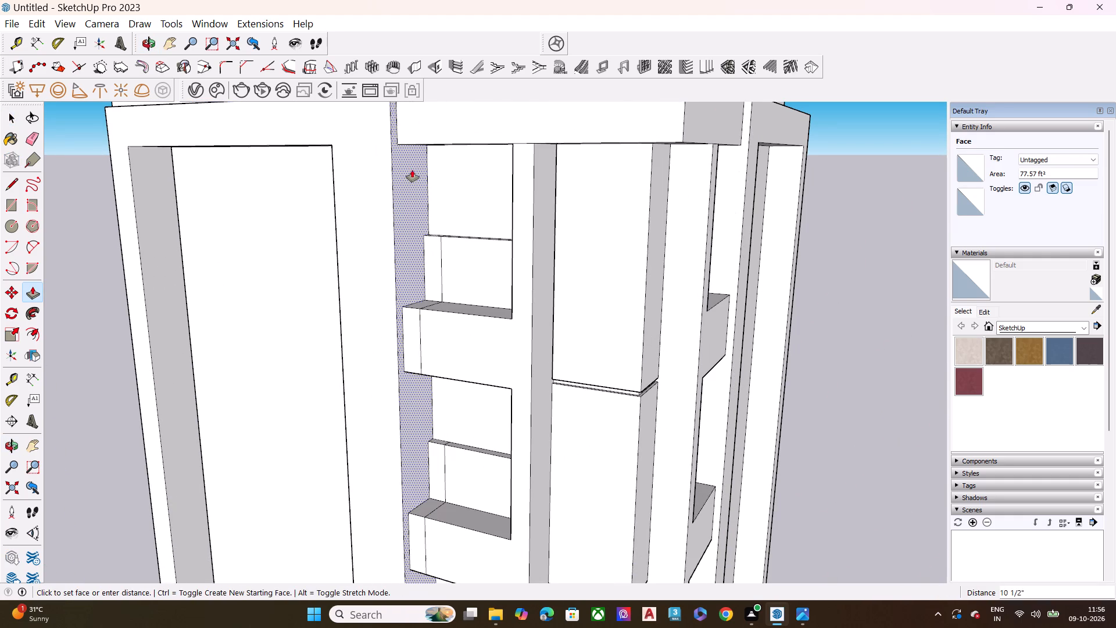
scroll(380, 166, down, 3)
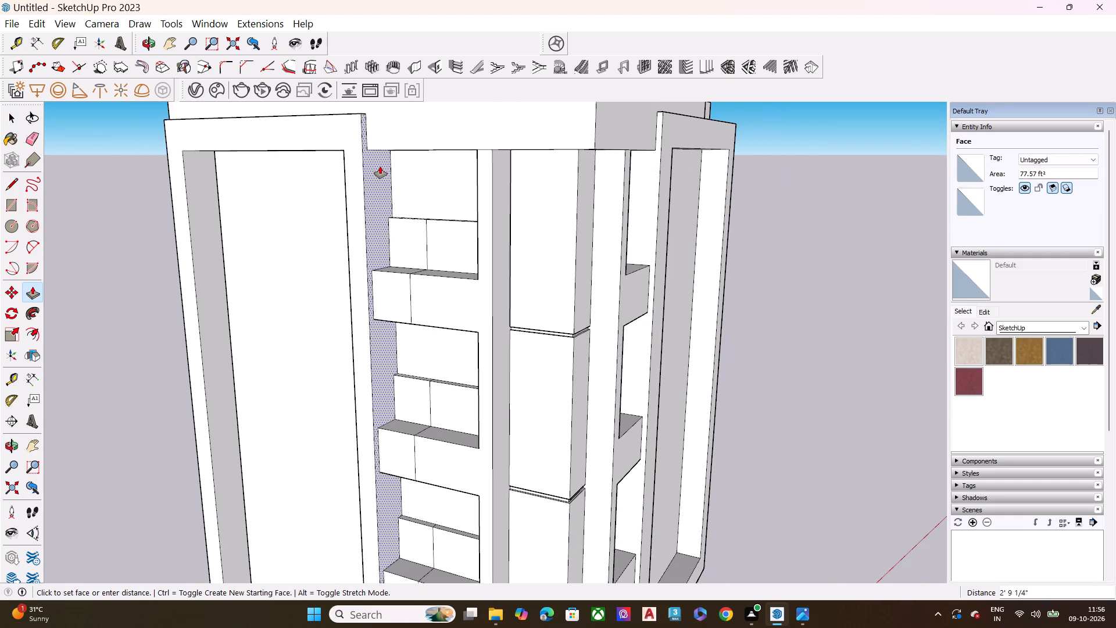
scroll(381, 165, down, 5)
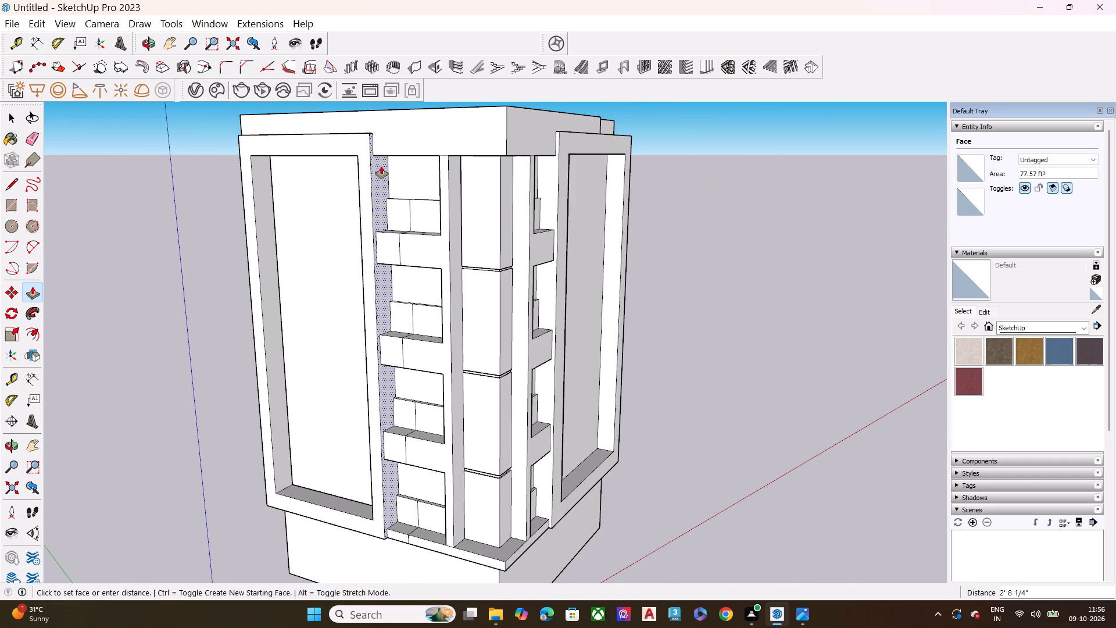
click(381, 166)
Push/Pull the top window's side face nearest the corner inward by about 1' 7 1/2" to narrow the opening.
key(space)
middle_drag(331, 272, 544, 276)
scroll(481, 254, up, 3)
middle_drag(586, 272, 611, 273)
middle_drag(480, 245, 543, 252)
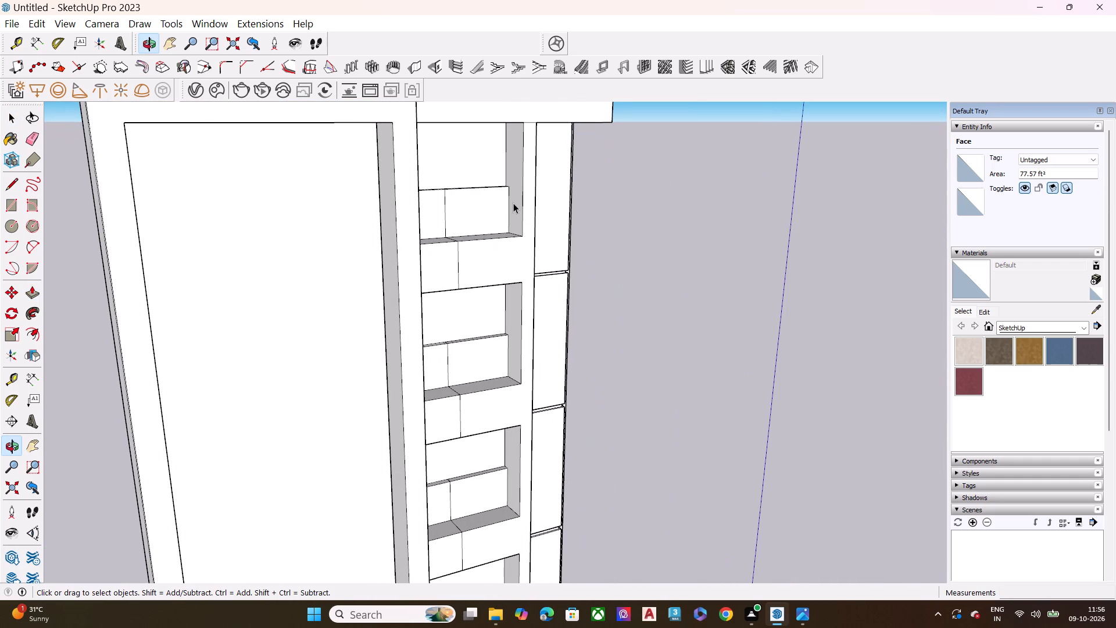
click(513, 203)
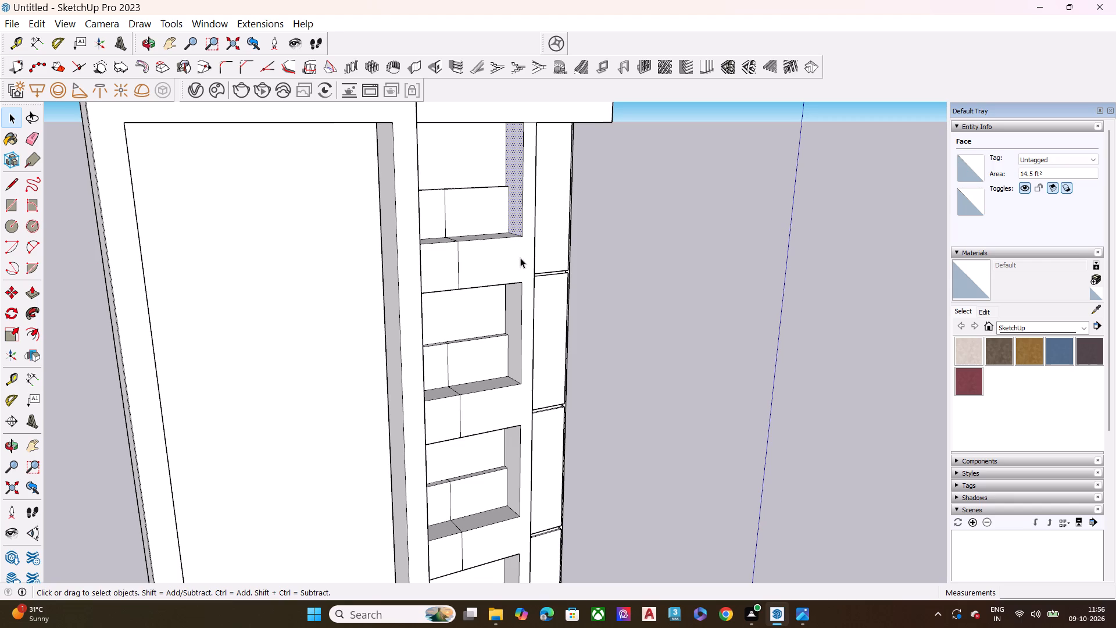
click(523, 306)
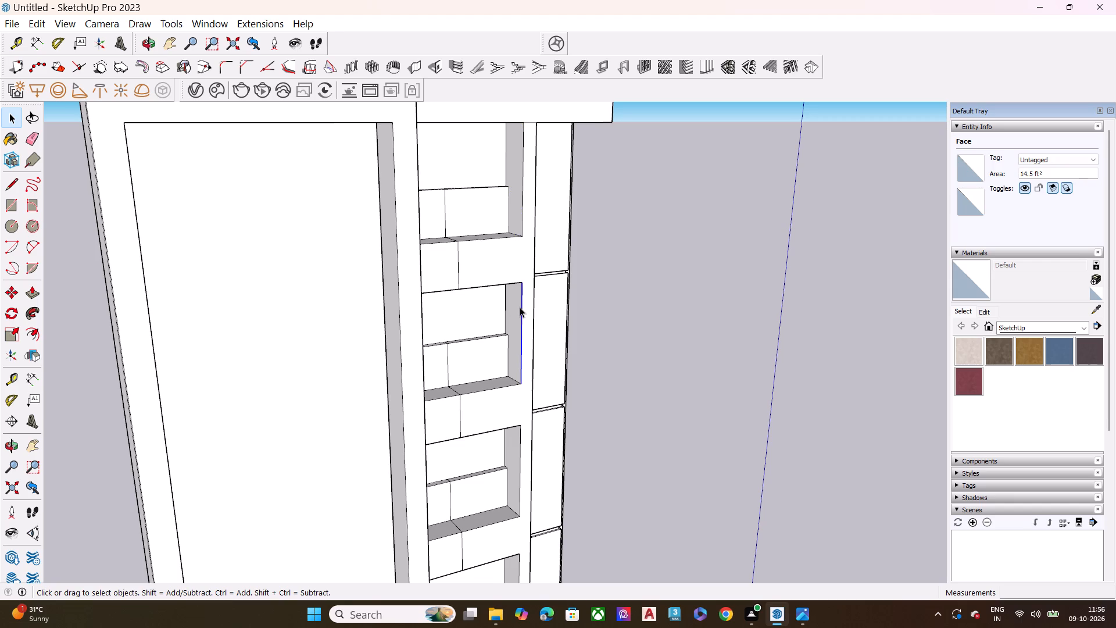
click(515, 194)
key(p)
click(512, 195)
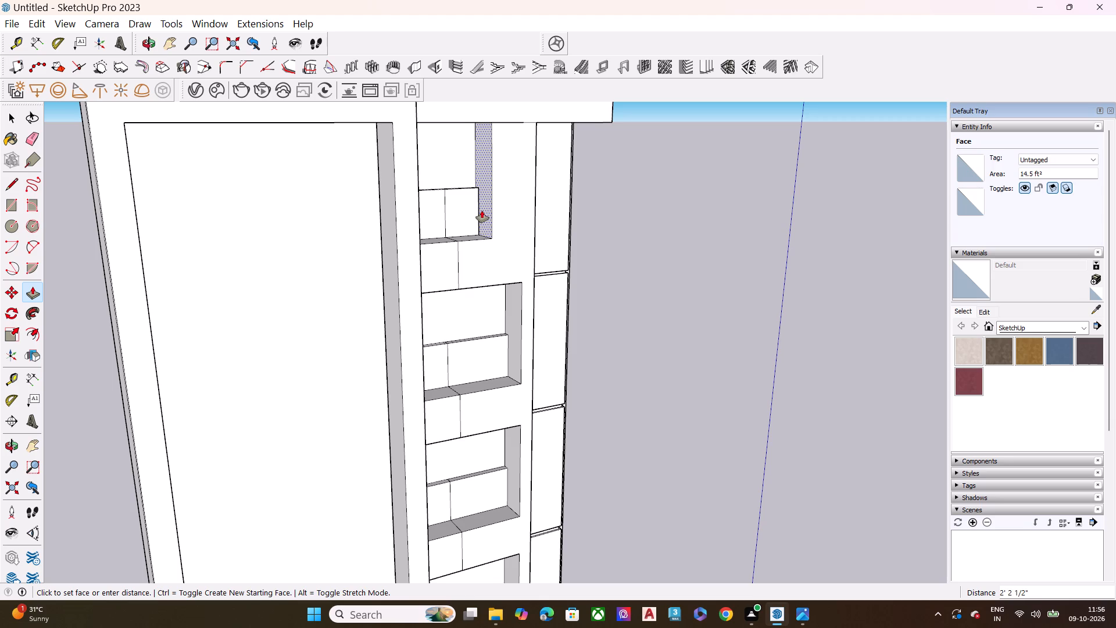
click(490, 210)
click(512, 305)
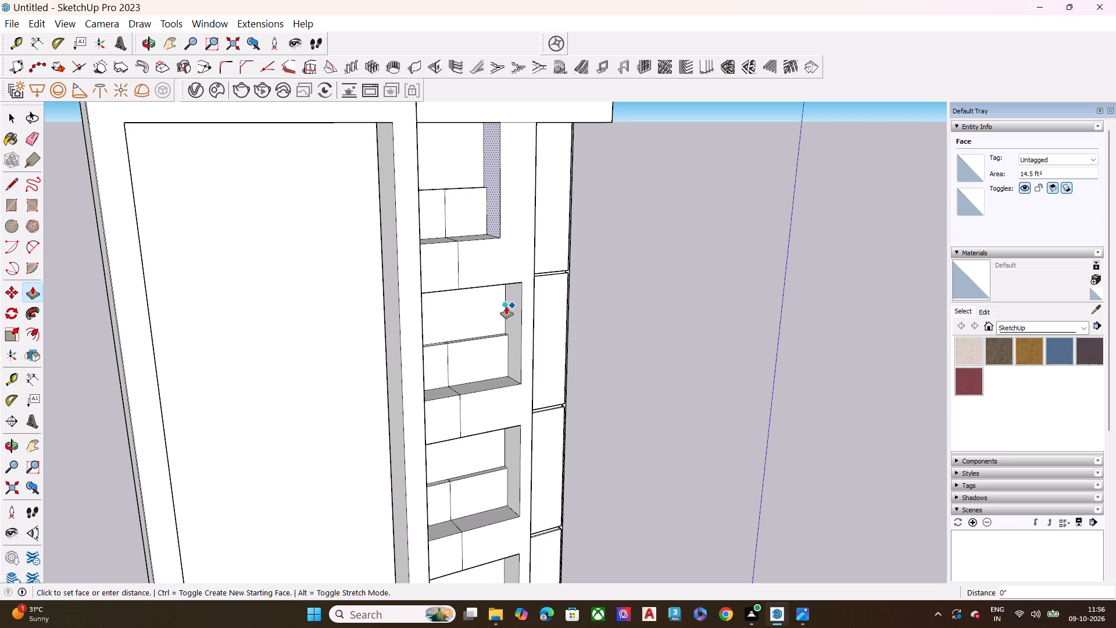
key(Escape)
key(grave)
Push/Pull the second window's corner-side face inward 1' 7 1/2", aligning it with the top window's side.
middle_drag(495, 201, 288, 187)
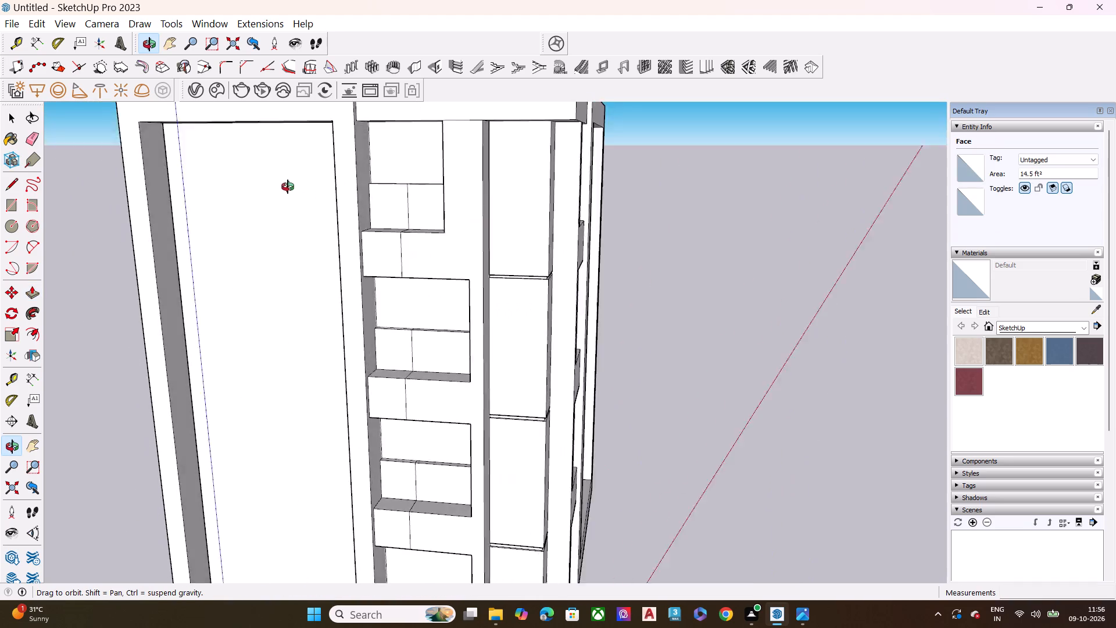
middle_drag(288, 187, 399, 161)
scroll(481, 205, down, 3)
middle_drag(483, 259, 519, 272)
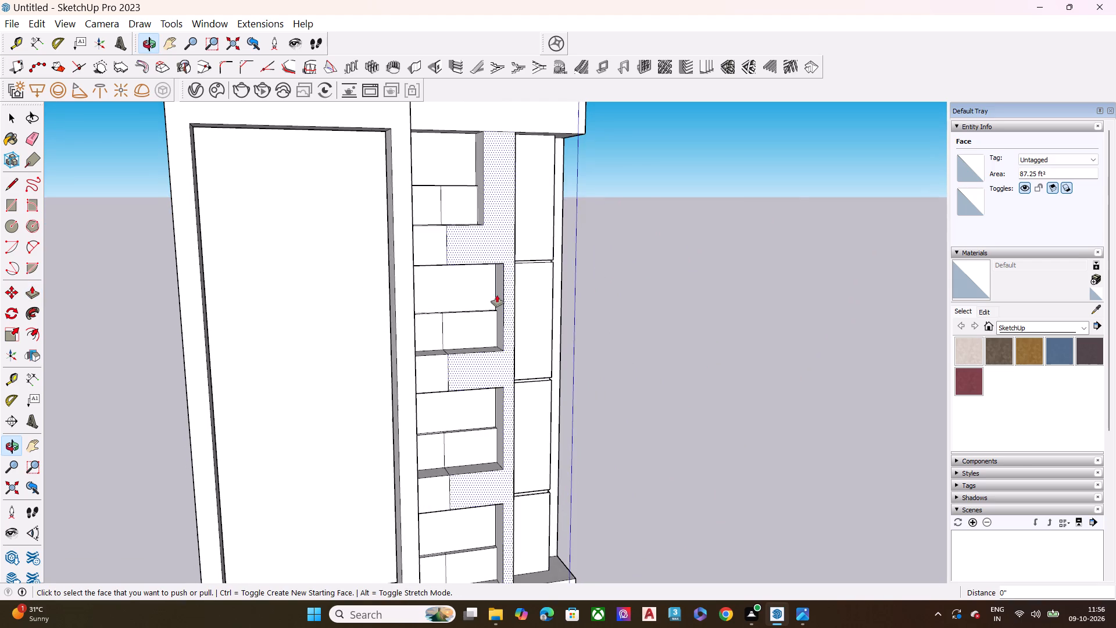
scroll(491, 287, up, 6)
click(504, 294)
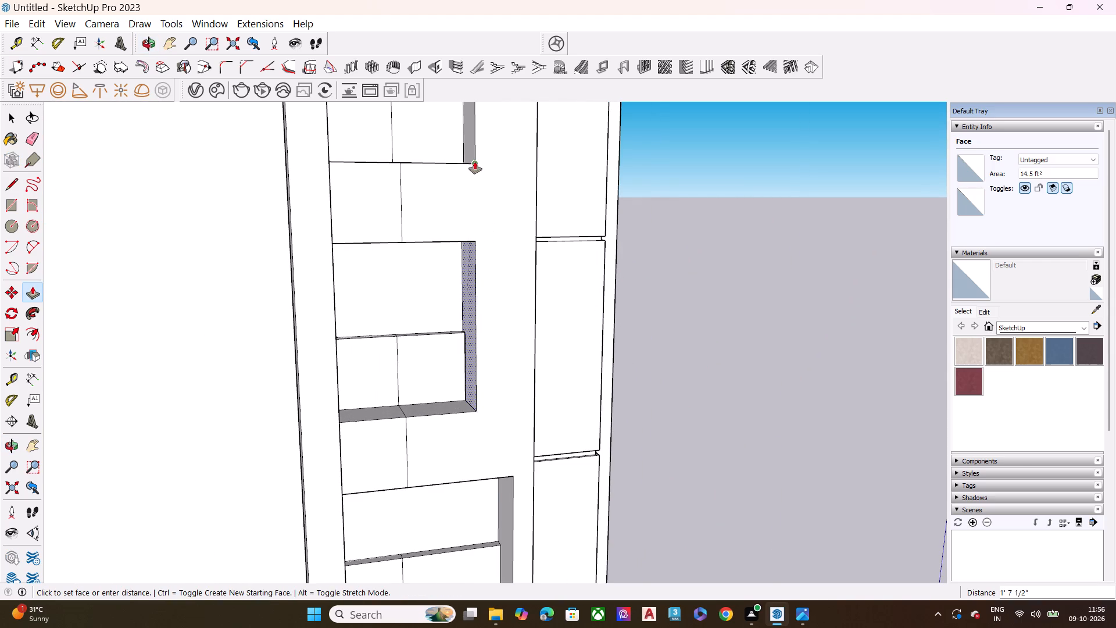
click(475, 162)
Push/Pull the third window's corner-side face inward 1' 7 1/2", aligning it with the window above.
scroll(453, 286, down, 7)
scroll(480, 388, up, 3)
middle_drag(480, 388, 495, 380)
key(space)
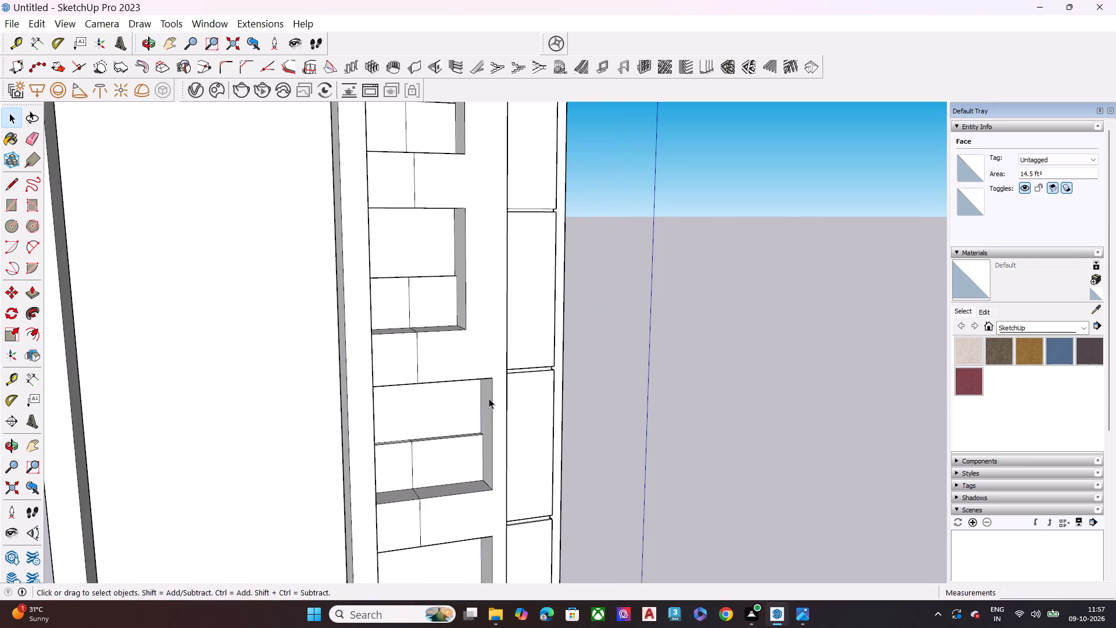
click(489, 398)
key(p)
click(491, 396)
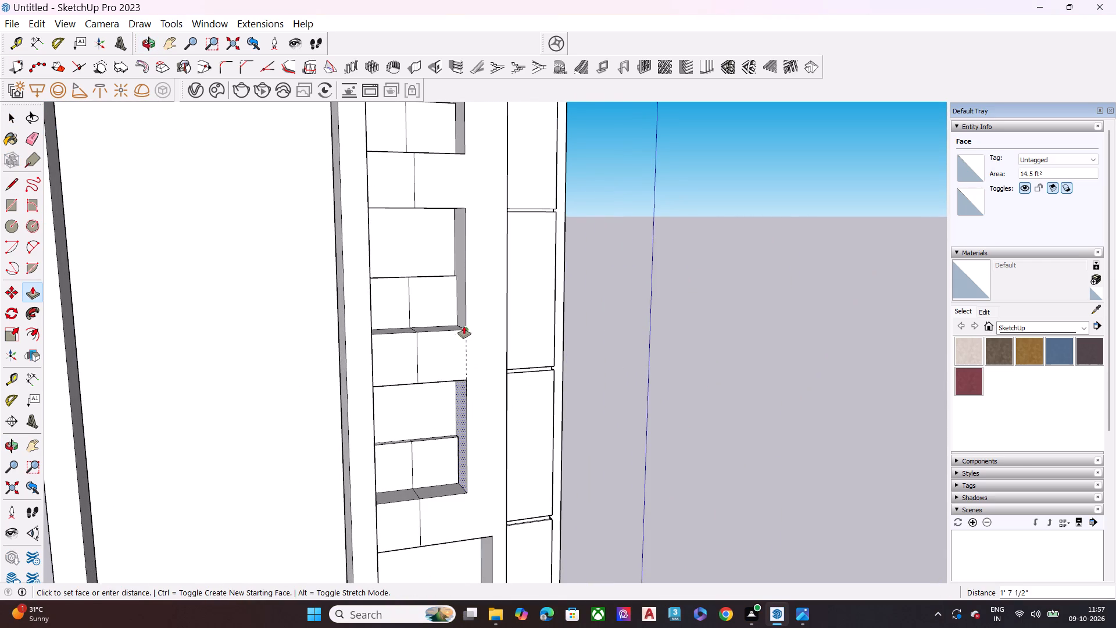
click(464, 326)
Push/Pull the lowest window's corner-side face inward until it aligns with the window above.
scroll(443, 304, down, 2)
scroll(446, 301, up, 1)
scroll(447, 301, down, 6)
scroll(473, 420, up, 6)
middle_drag(466, 472, 473, 470)
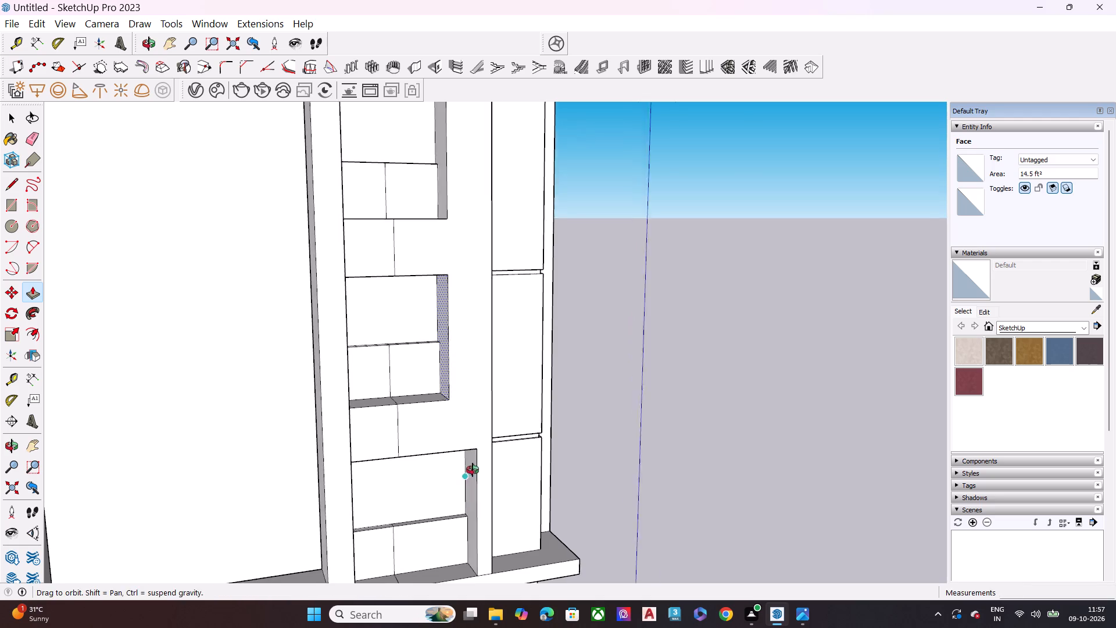
middle_drag(473, 470, 497, 468)
key(space)
click(479, 478)
key(p)
click(479, 476)
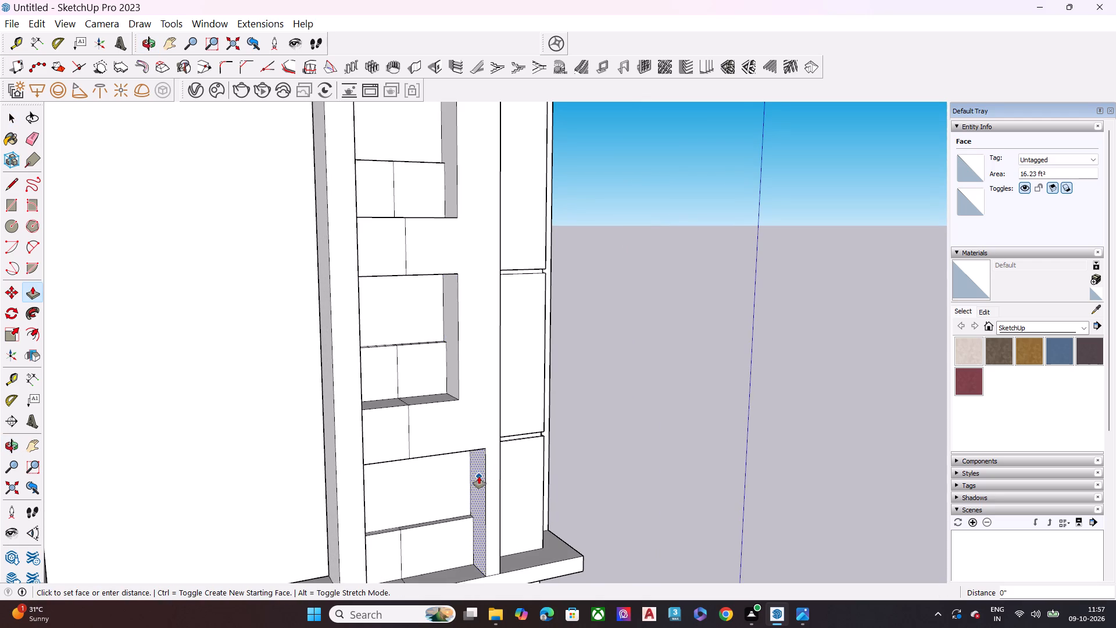
click(459, 398)
key(space)
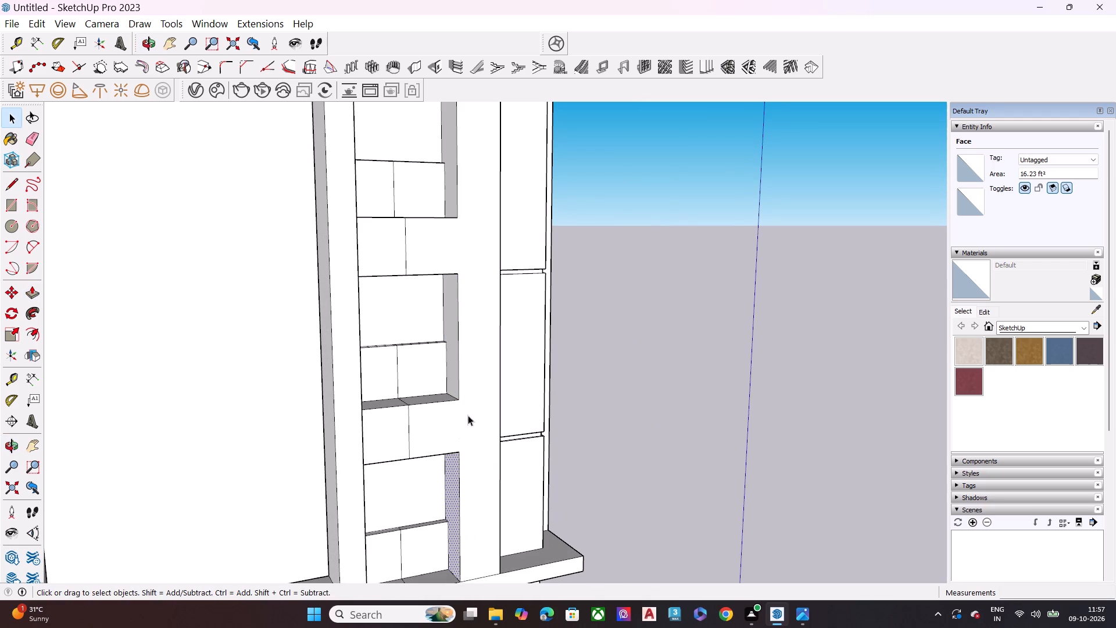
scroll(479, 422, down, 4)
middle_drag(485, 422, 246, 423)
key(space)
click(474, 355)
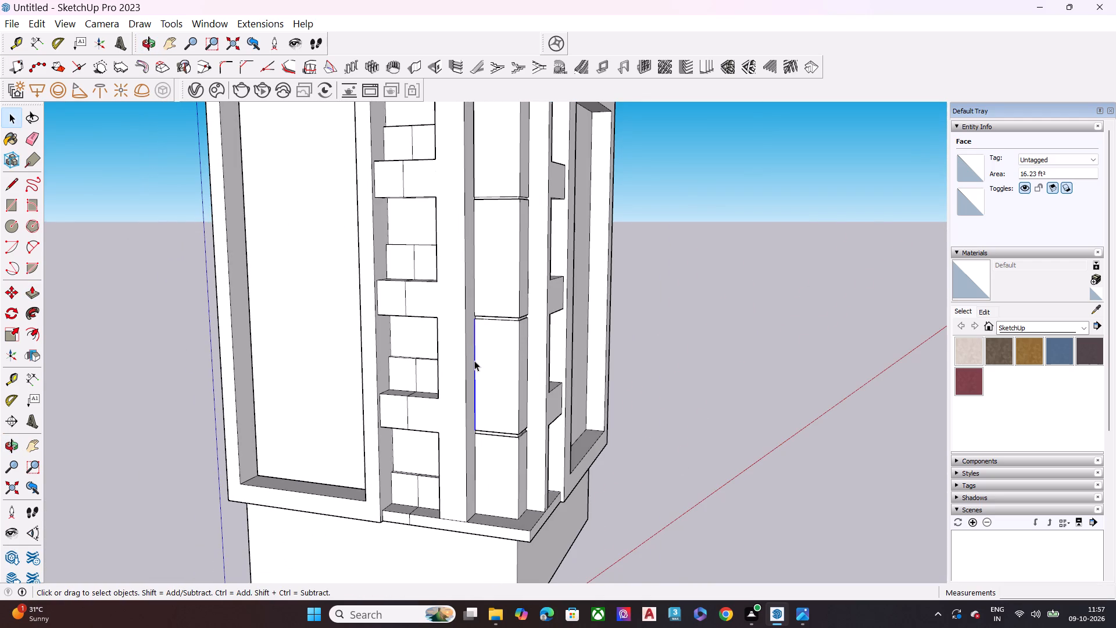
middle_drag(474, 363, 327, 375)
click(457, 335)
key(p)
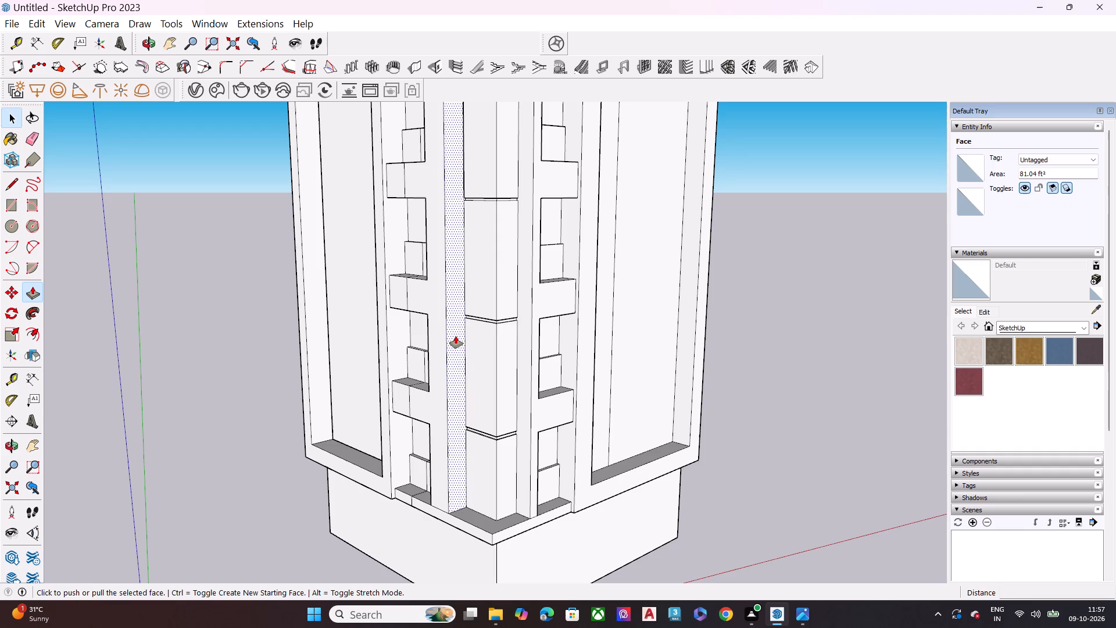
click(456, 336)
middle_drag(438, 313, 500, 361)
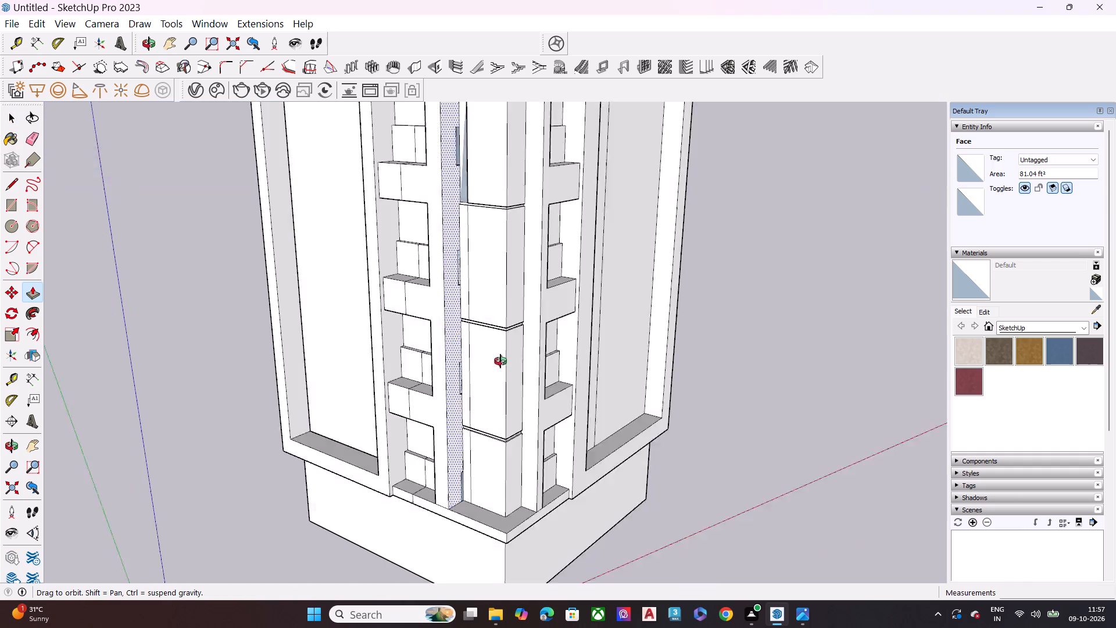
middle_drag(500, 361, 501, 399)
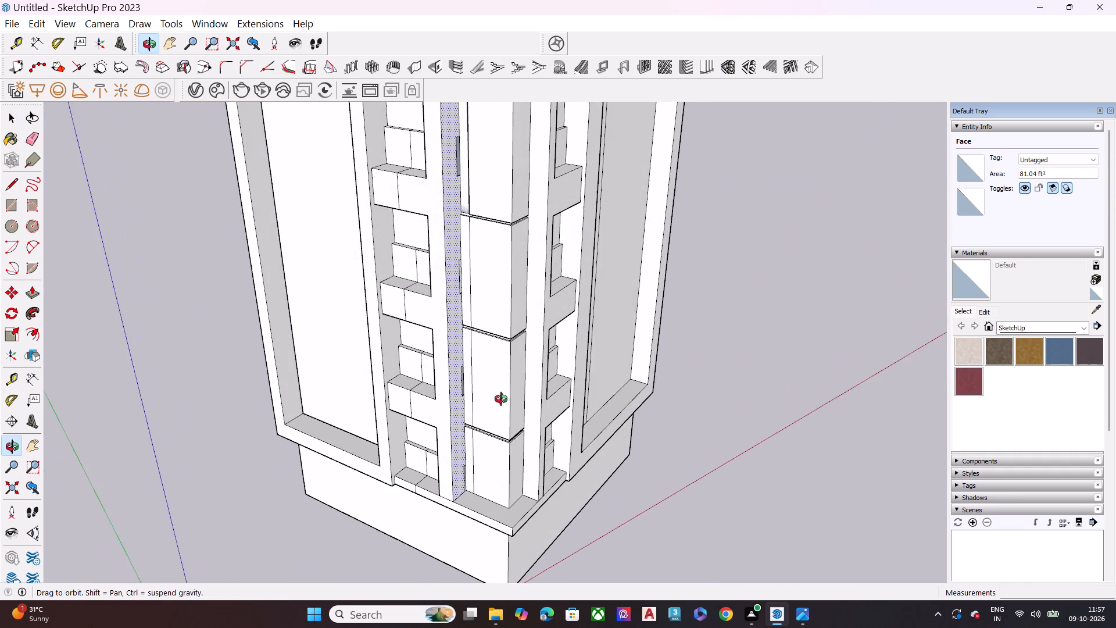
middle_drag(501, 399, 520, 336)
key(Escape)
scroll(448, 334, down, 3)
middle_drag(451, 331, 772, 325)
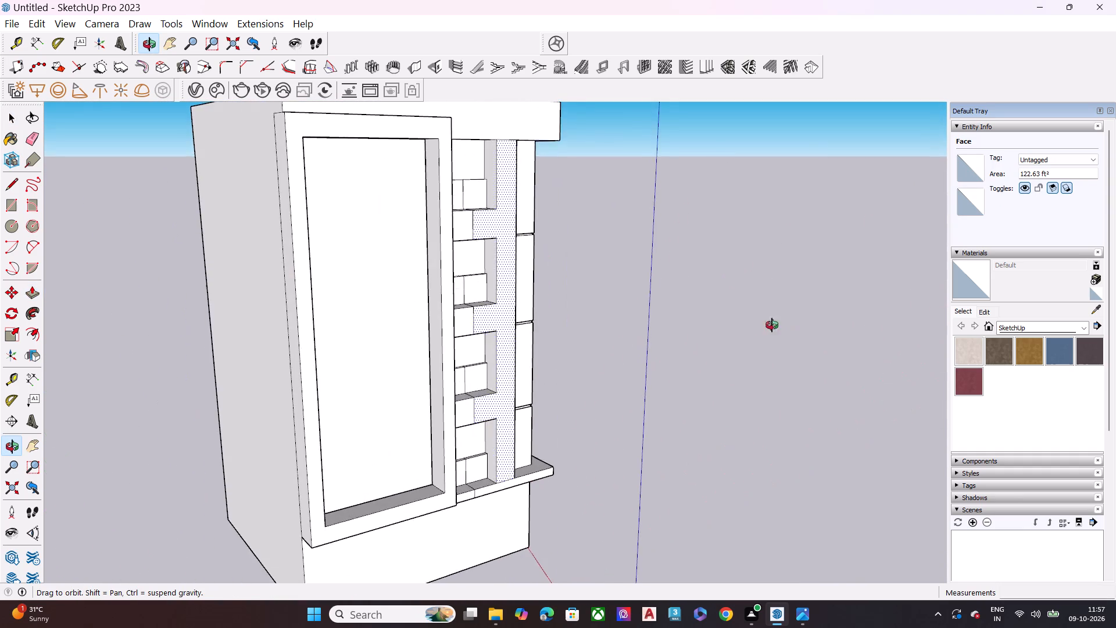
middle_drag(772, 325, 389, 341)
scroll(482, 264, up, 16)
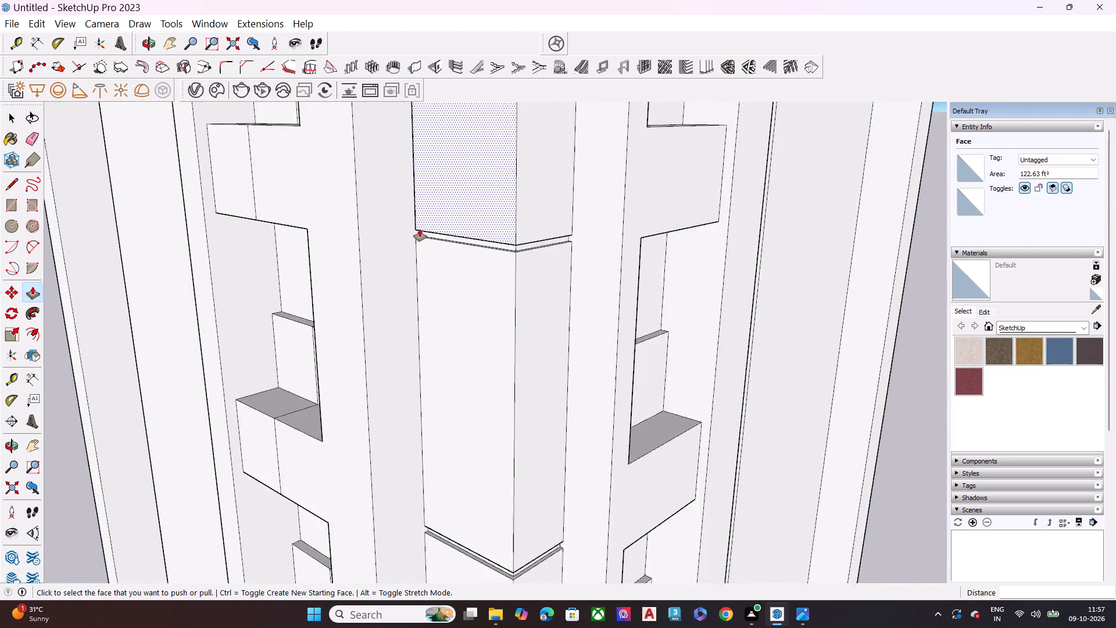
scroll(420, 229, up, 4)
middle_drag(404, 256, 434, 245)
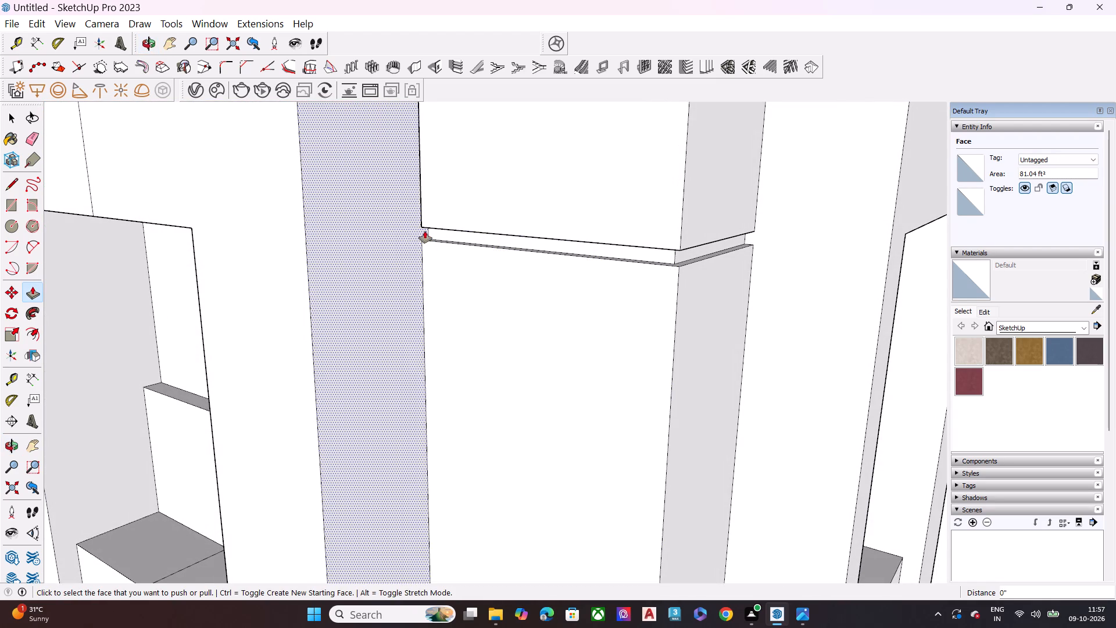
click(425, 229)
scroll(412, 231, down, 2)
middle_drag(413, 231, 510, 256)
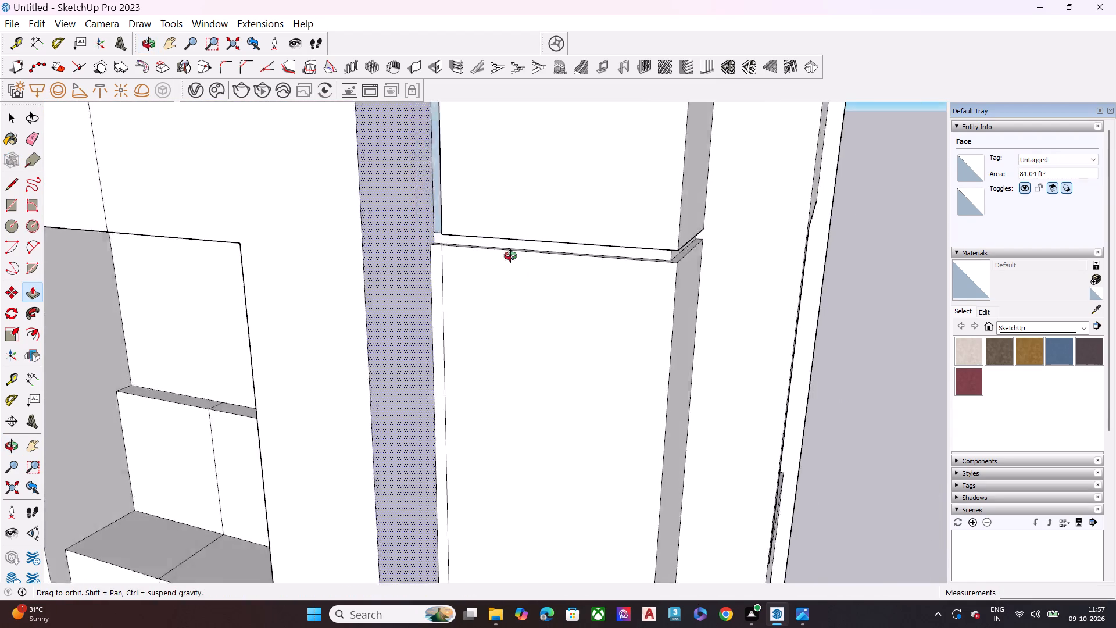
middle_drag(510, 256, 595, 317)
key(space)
Push/Pull the recessed frame's inner side face nearest the windows inward 1' 4 1/4" to thicken that post.
scroll(446, 255, down, 9)
scroll(502, 238, up, 1)
scroll(503, 238, down, 7)
middle_drag(434, 276, 445, 263)
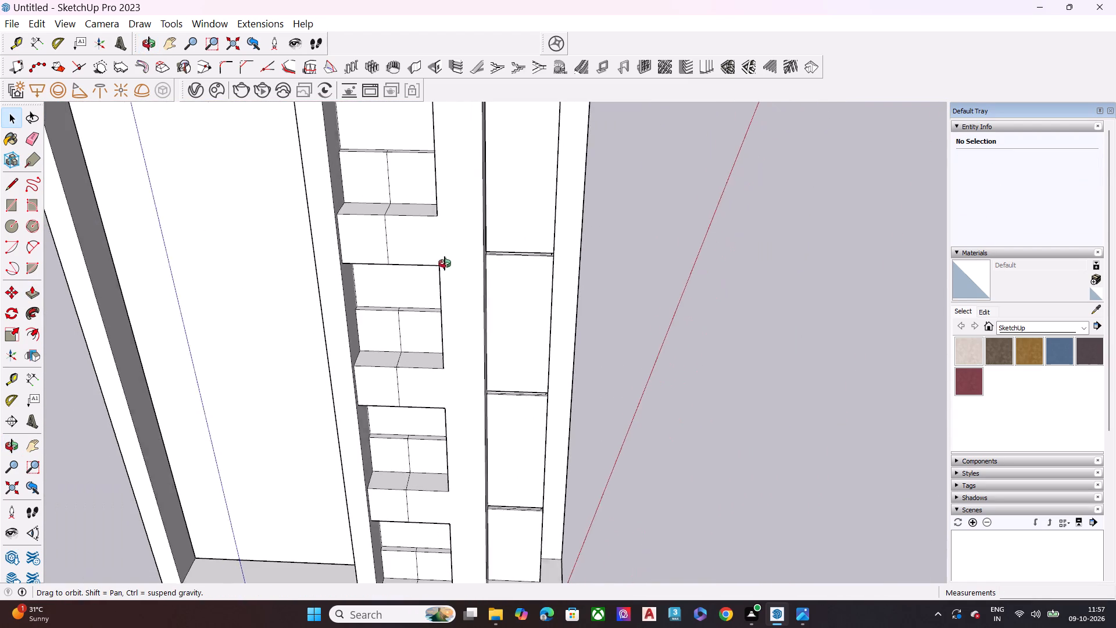
middle_drag(445, 263, 417, 258)
scroll(464, 231, down, 5)
middle_drag(454, 247, 507, 209)
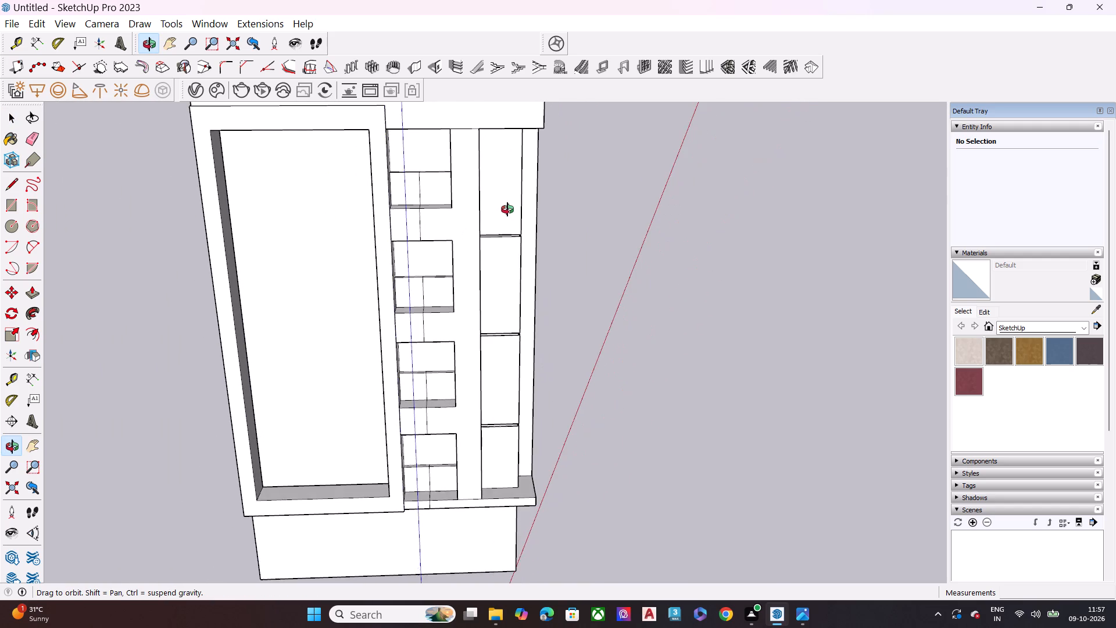
middle_drag(507, 209, 515, 181)
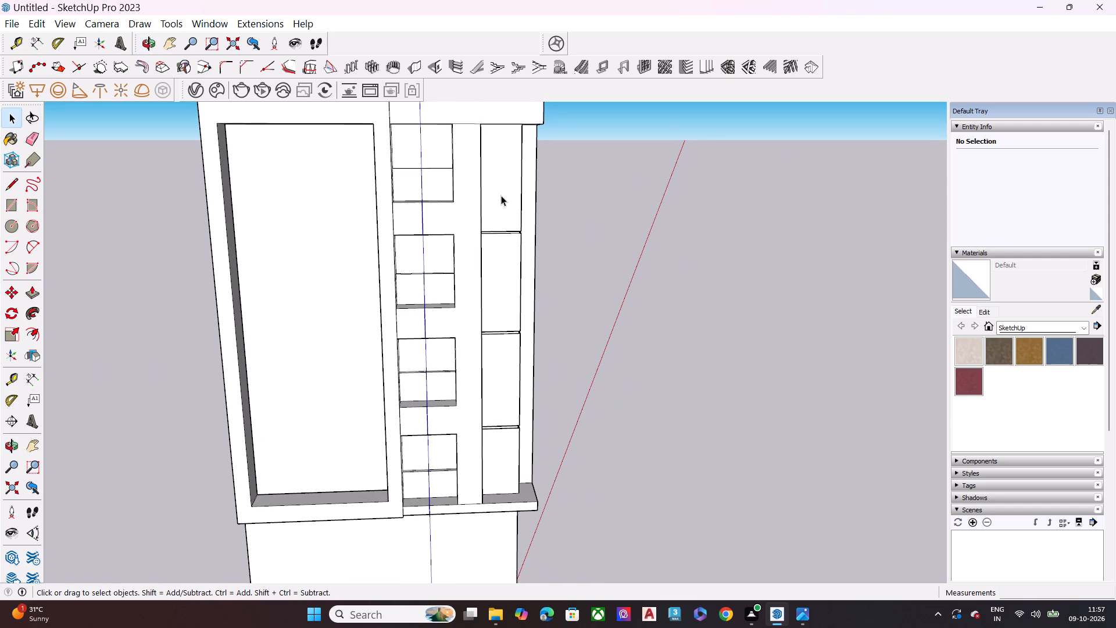
middle_drag(452, 233, 527, 241)
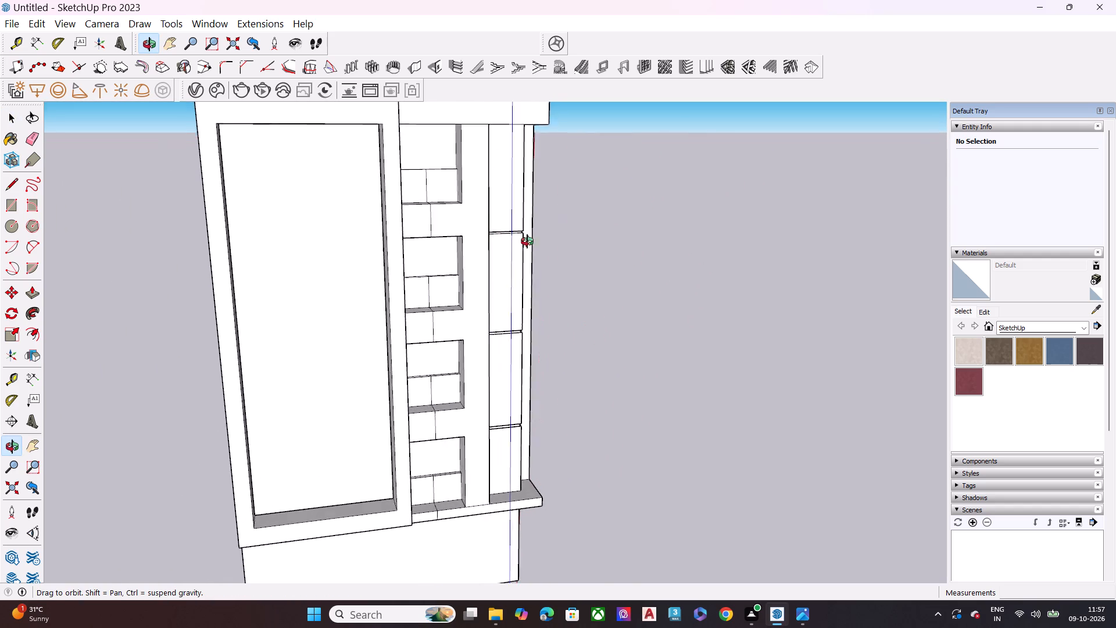
middle_drag(527, 241, 607, 248)
scroll(425, 199, up, 4)
middle_drag(430, 212, 443, 222)
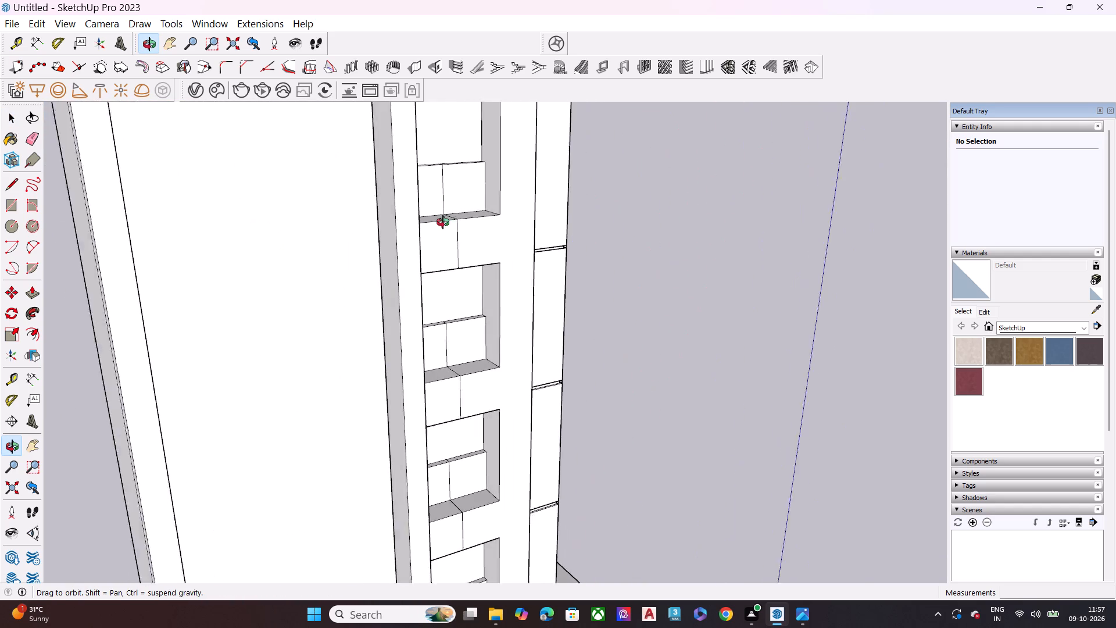
middle_drag(443, 222, 460, 222)
key(space)
click(405, 236)
key(p)
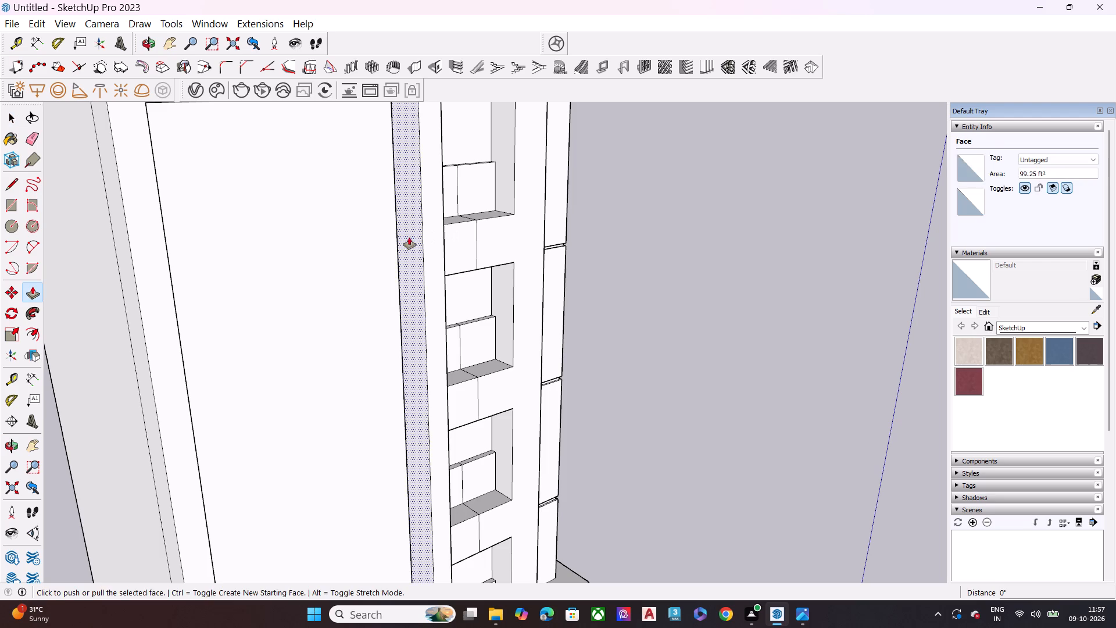
click(412, 237)
click(392, 241)
Push/Pull the building's side wall beside the recessed frame outward to widen the building.
scroll(339, 219, down, 6)
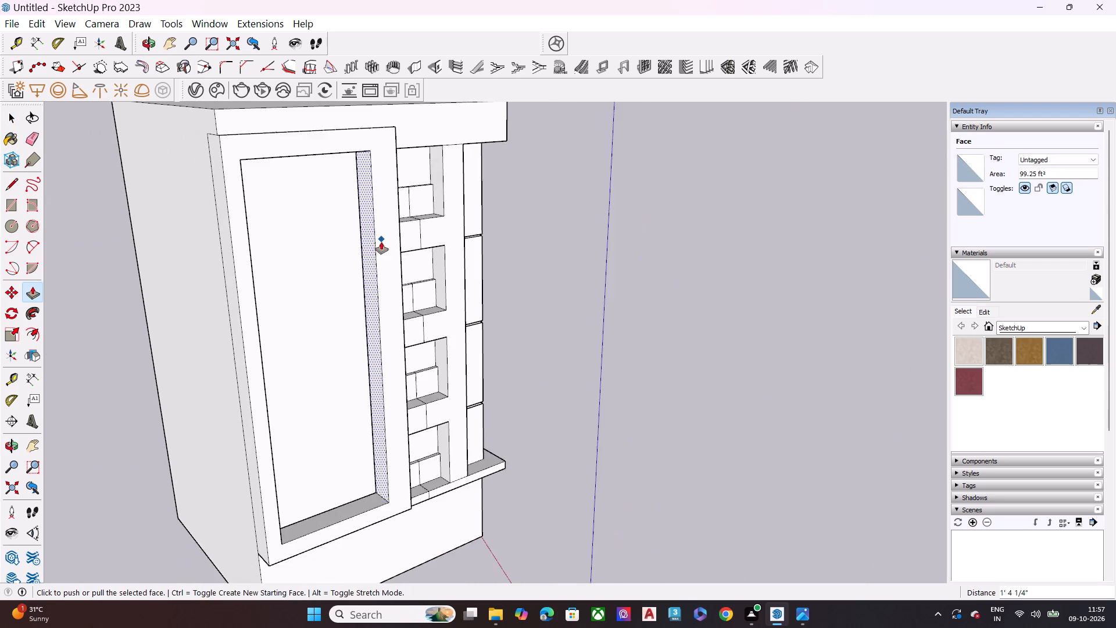
middle_drag(381, 242, 210, 195)
scroll(341, 238, up, 4)
middle_drag(328, 238, 563, 247)
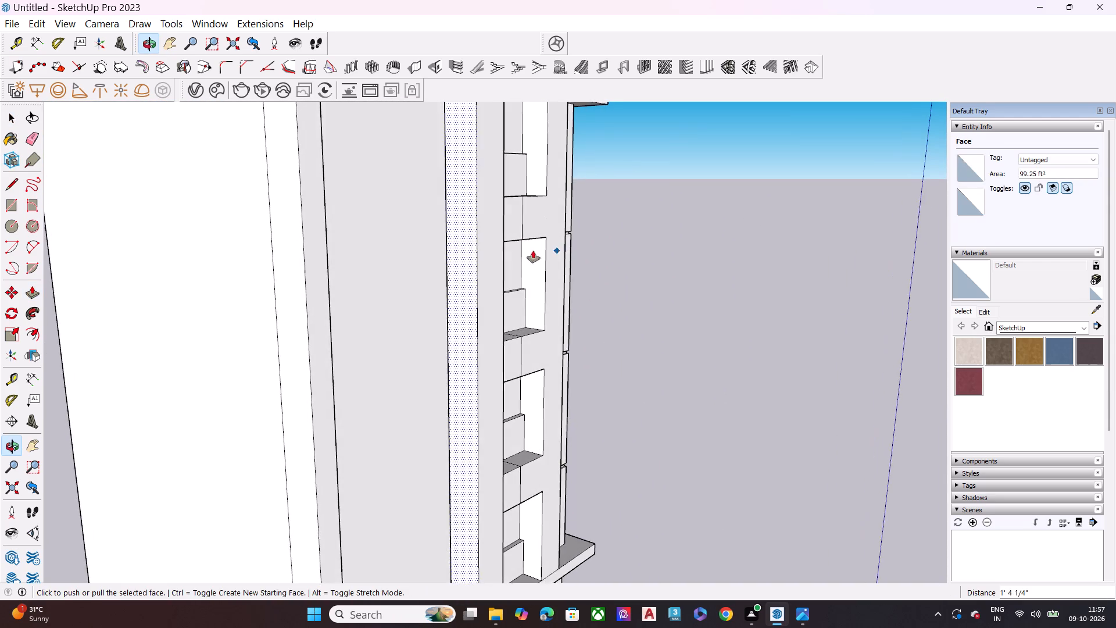
scroll(460, 243, down, 10)
key(space)
click(380, 241)
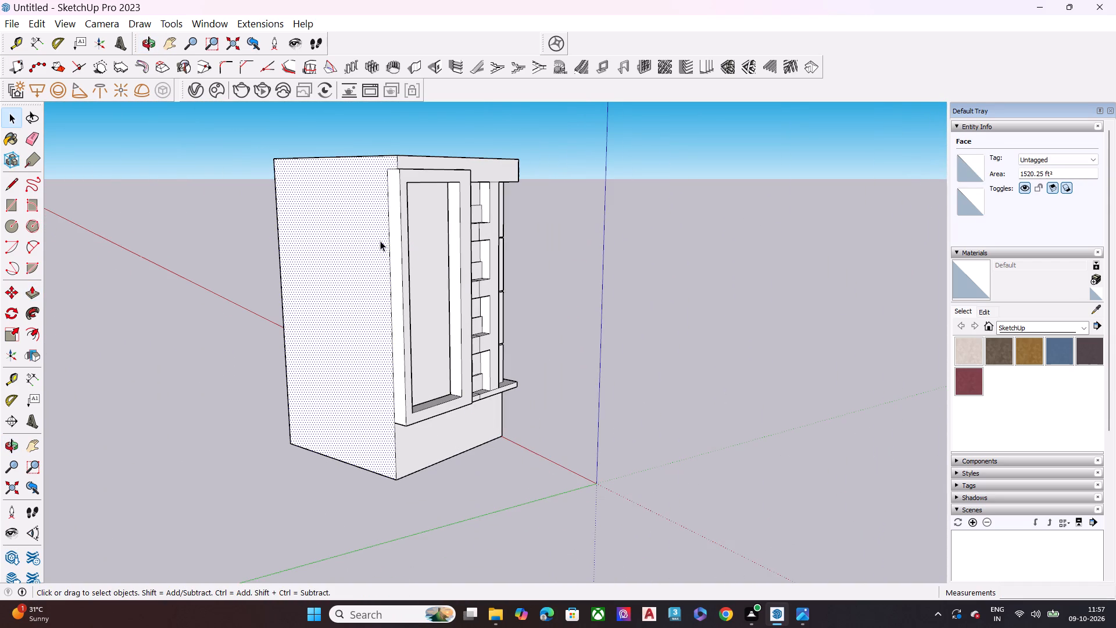
key(p)
click(380, 241)
click(363, 245)
key(space)
Push/Pull the recessed frame's outer side face 3' 7 1/4" outward to the widened building's edge.
click(393, 248)
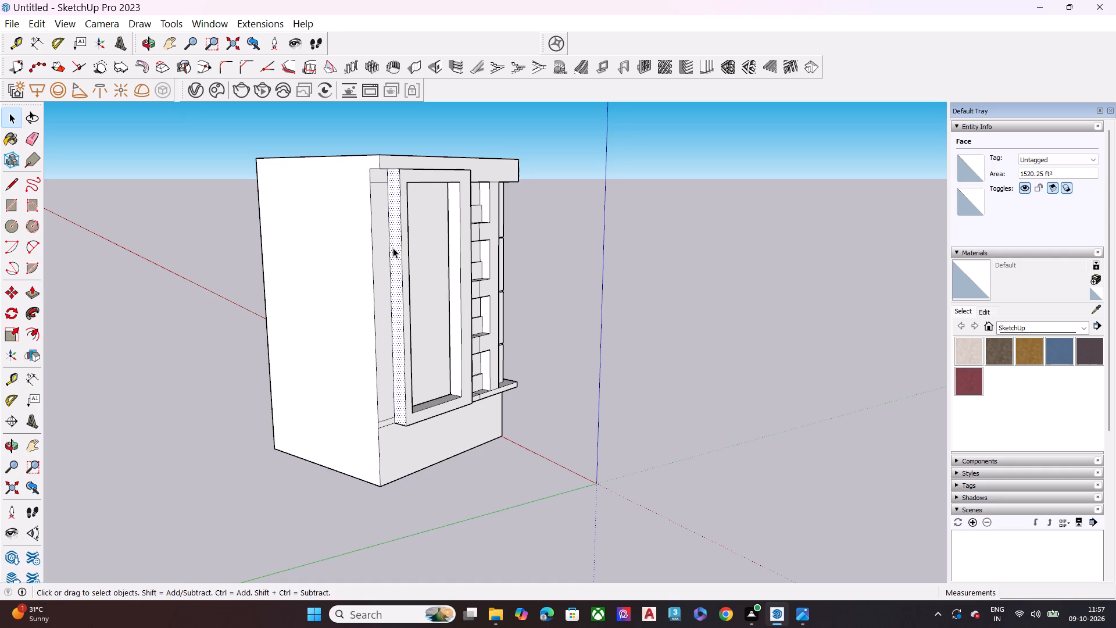
key(p)
click(393, 248)
click(366, 169)
key(space)
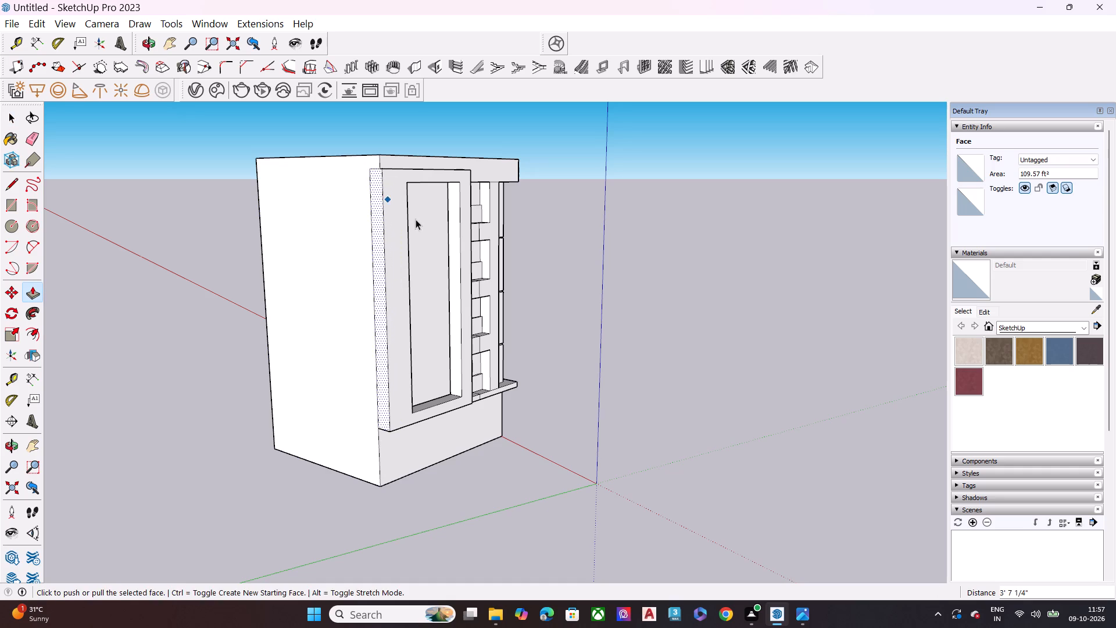
Push/Pull the recess's inner side face nearest the windows further inward to thicken the frame's window-side post.
middle_drag(456, 235, 369, 235)
scroll(353, 235, up, 7)
click(488, 230)
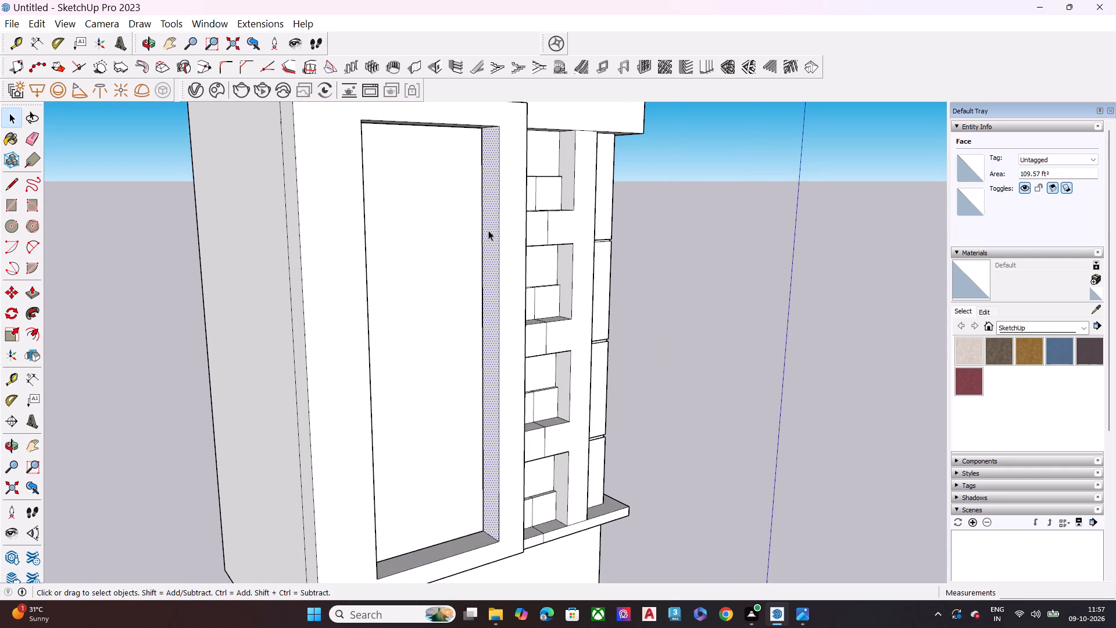
key(p)
click(489, 230)
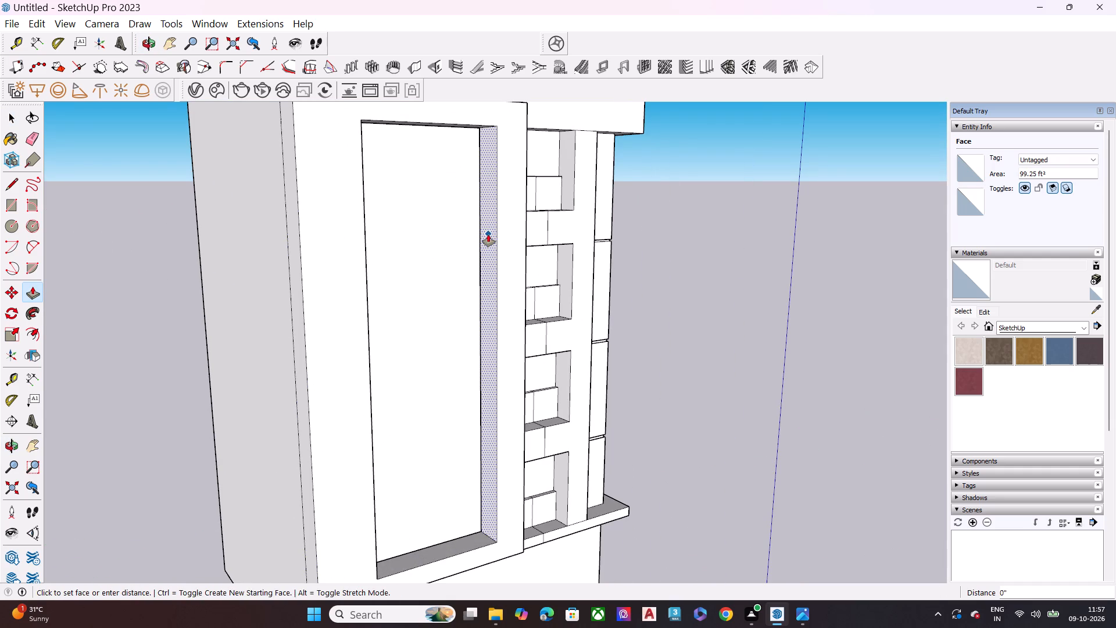
click(488, 234)
click(479, 241)
middle_drag(516, 244, 386, 245)
key(space)
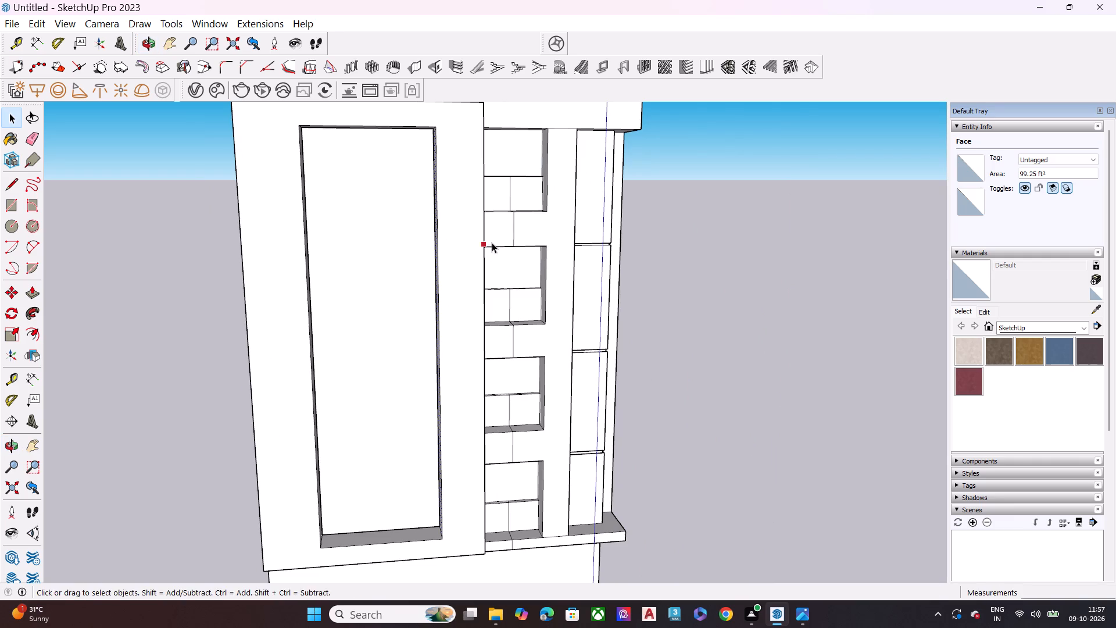
Push/Pull the recess's opposite inner side face 3' 3 3/4" away from the windows to widen the recess.
middle_drag(492, 242, 384, 243)
click(309, 263)
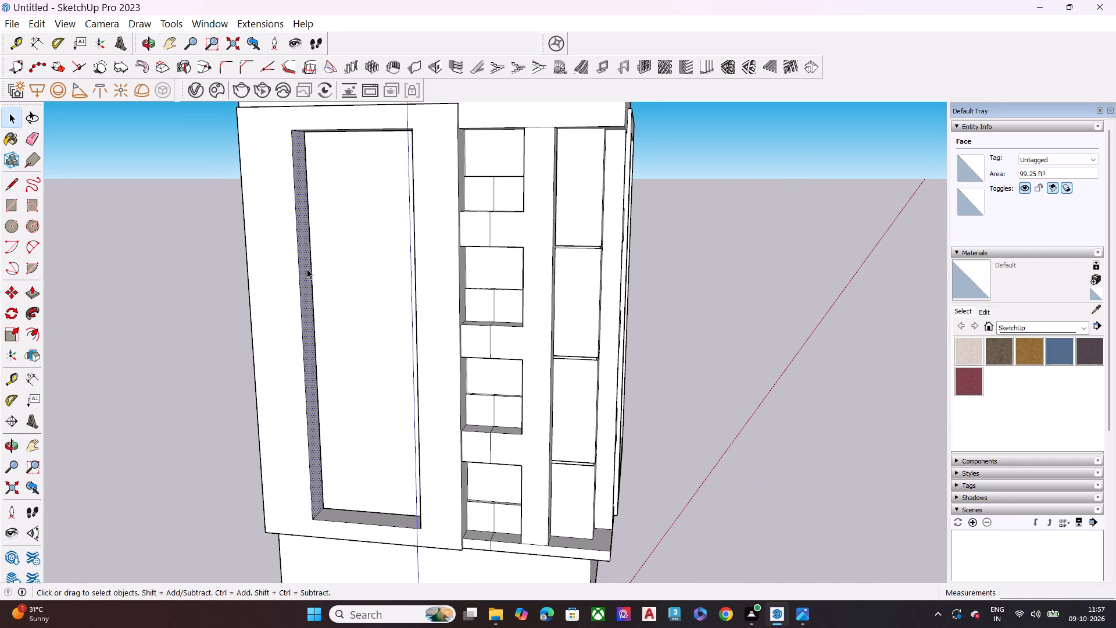
key(p)
click(312, 269)
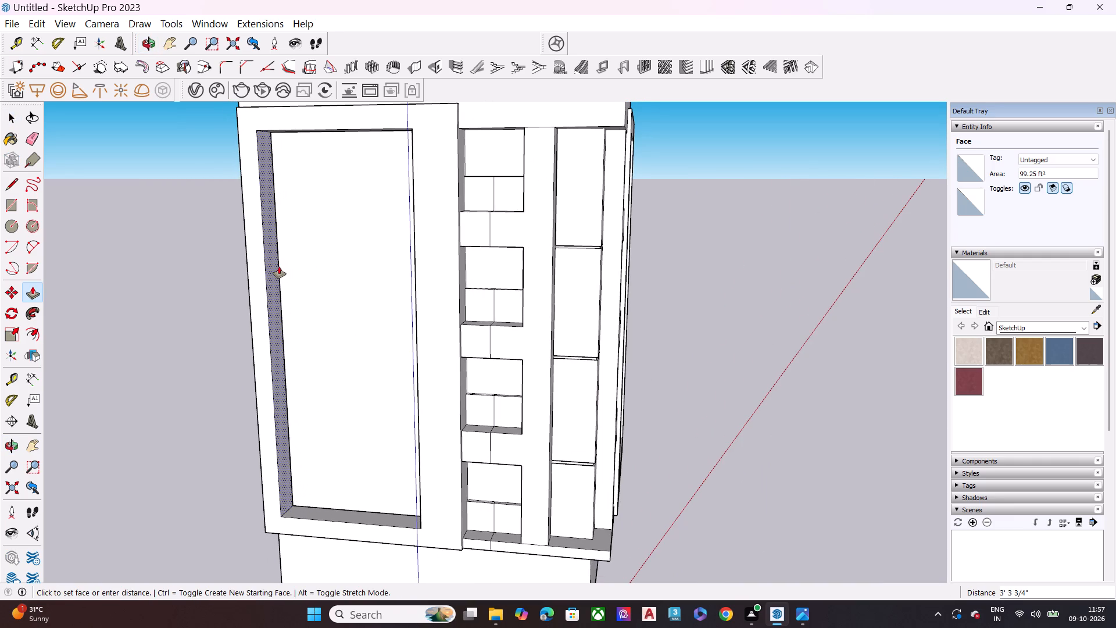
click(279, 266)
key(space)
Push/Pull the frame's outer side face bordering the windows back 1' 4 3/4" to narrow its post.
middle_drag(449, 230, 348, 229)
scroll(449, 230, up, 1)
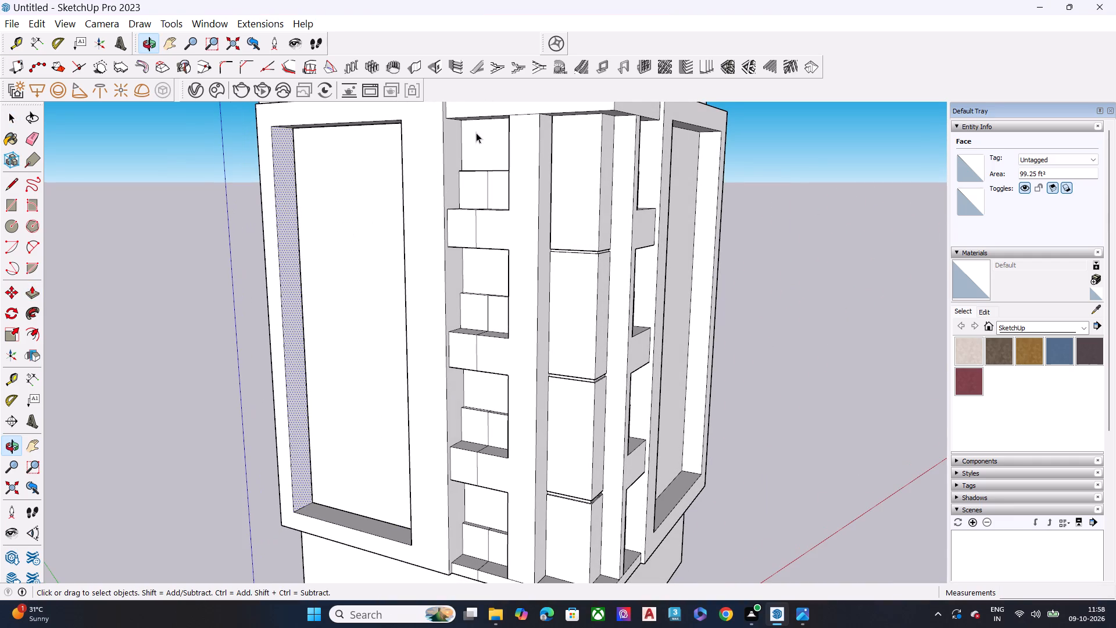
click(455, 149)
key(p)
click(455, 149)
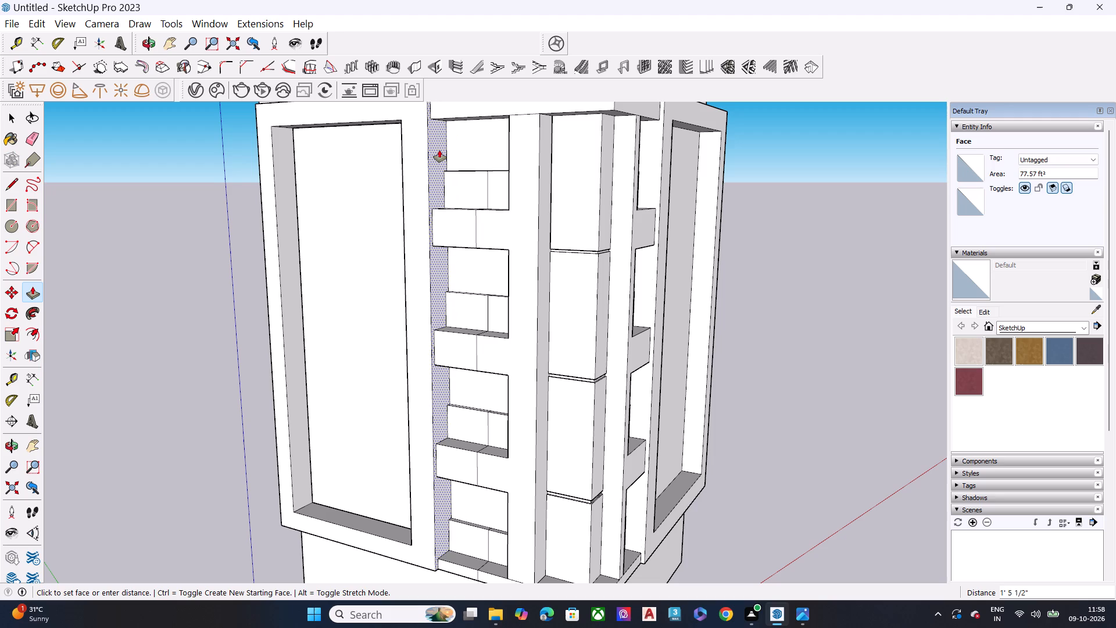
click(441, 150)
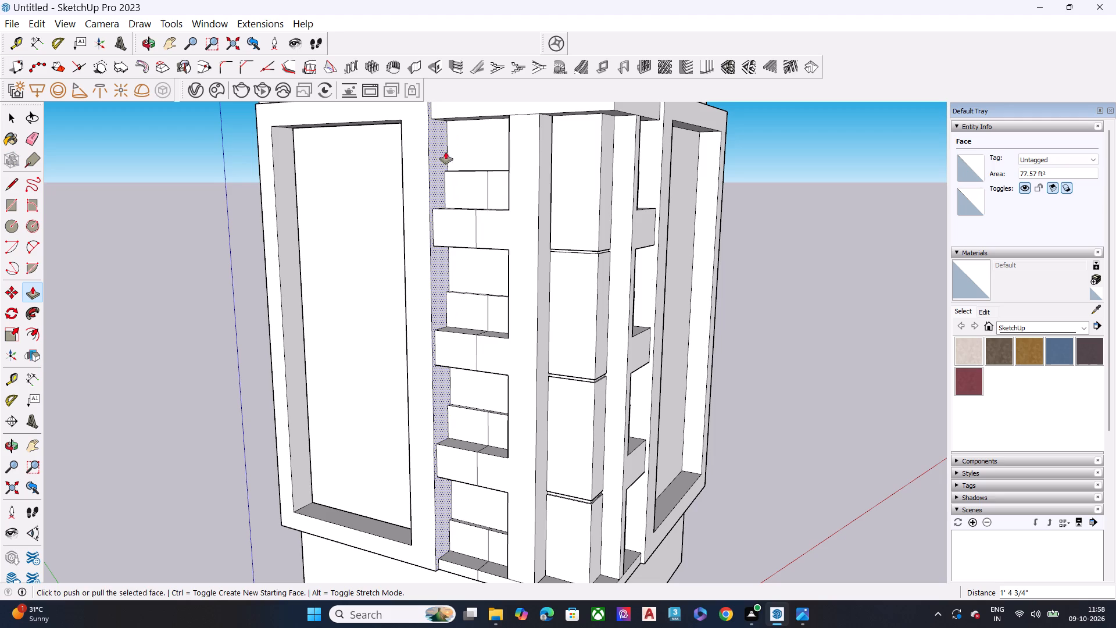
key(space)
Push/Pull the top window's corner-side face inward 1' 1 3/4" to narrow the opening.
middle_drag(512, 180, 828, 217)
scroll(531, 173, up, 5)
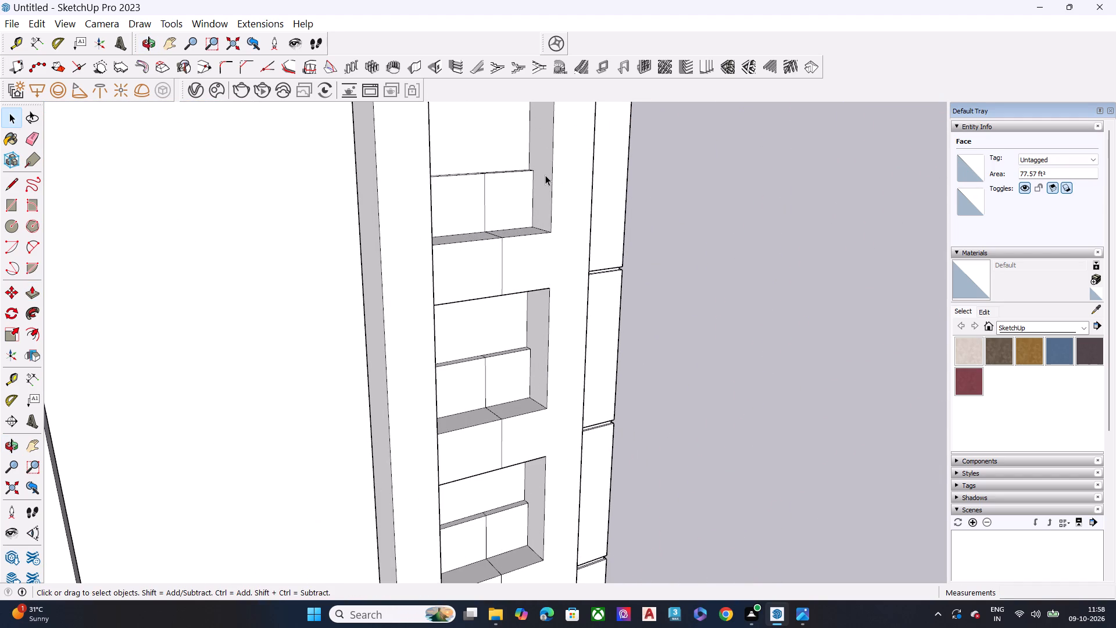
click(544, 176)
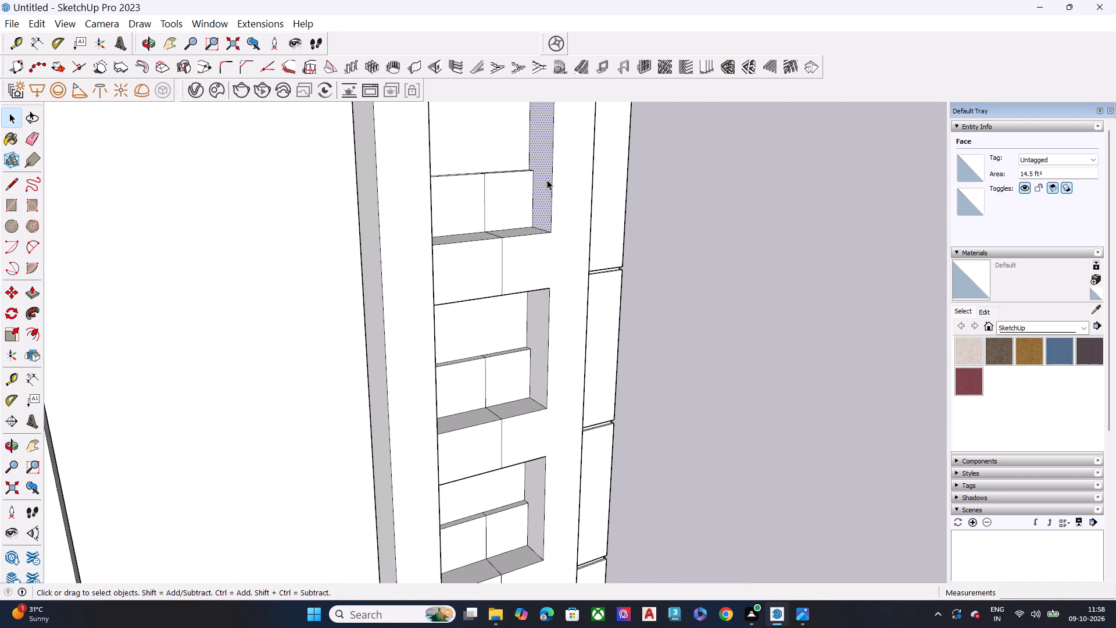
key(p)
click(548, 179)
middle_drag(524, 183, 428, 171)
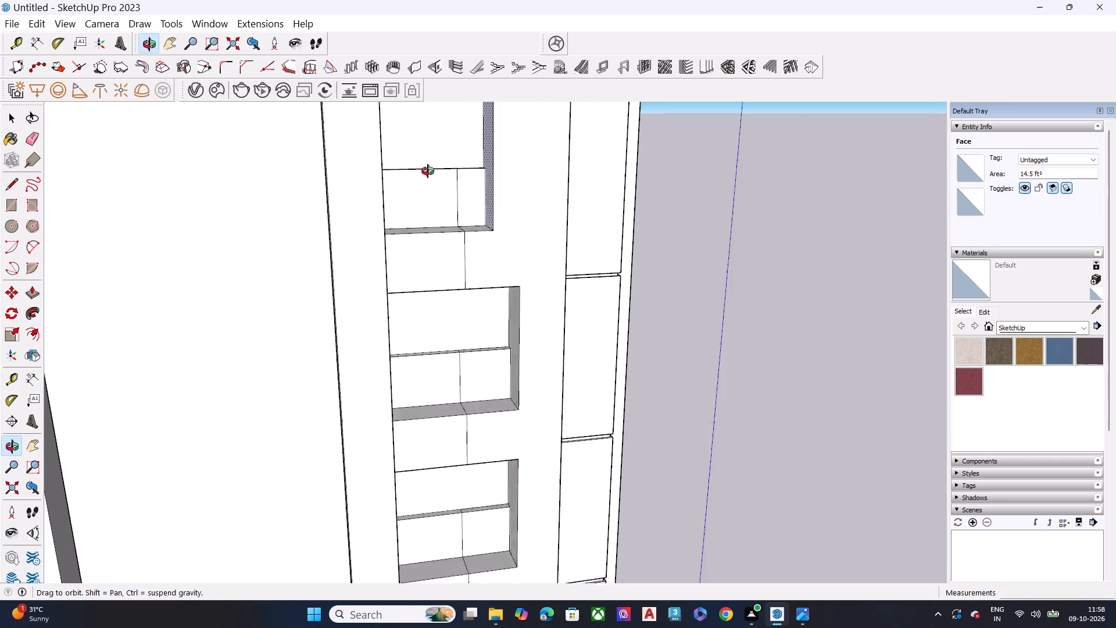
middle_drag(428, 171, 403, 165)
scroll(403, 165, up, 1)
scroll(440, 177, down, 9)
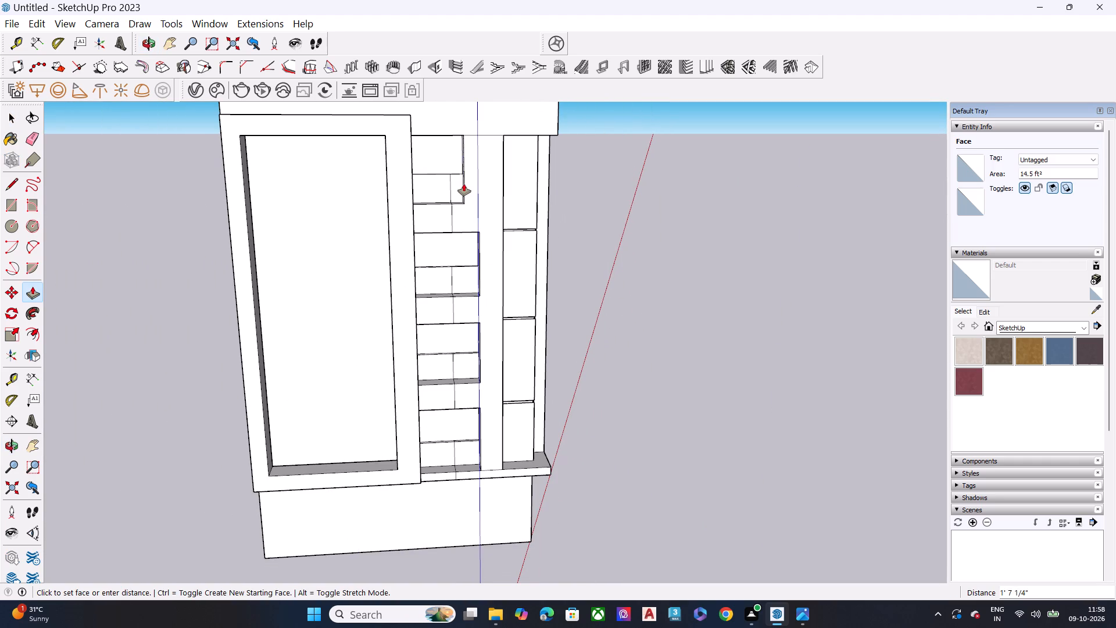
middle_drag(467, 184, 425, 183)
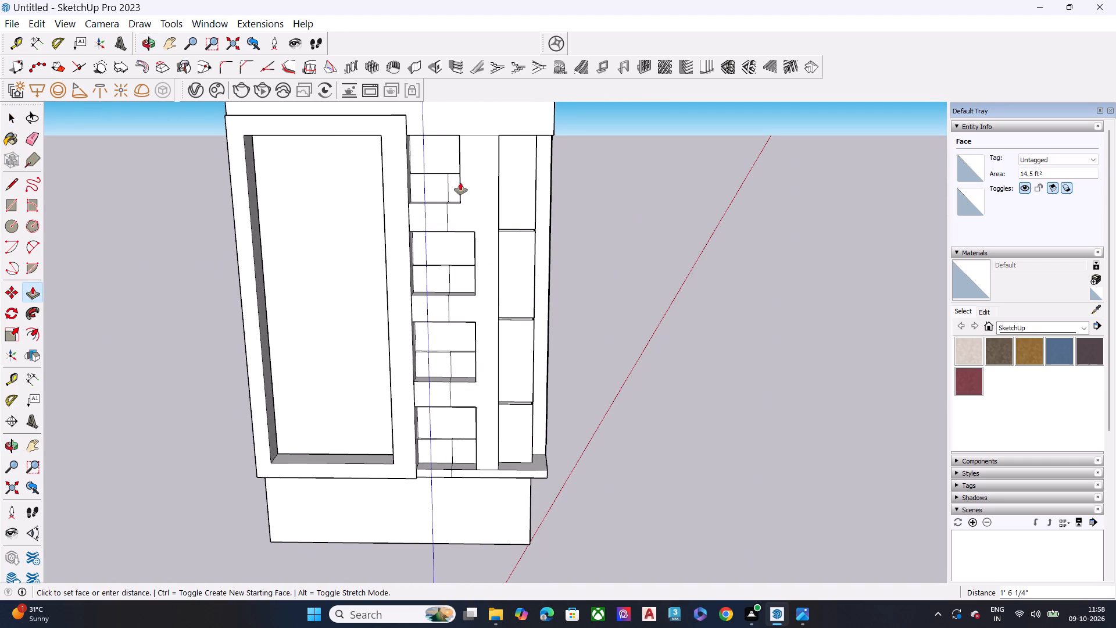
click(464, 184)
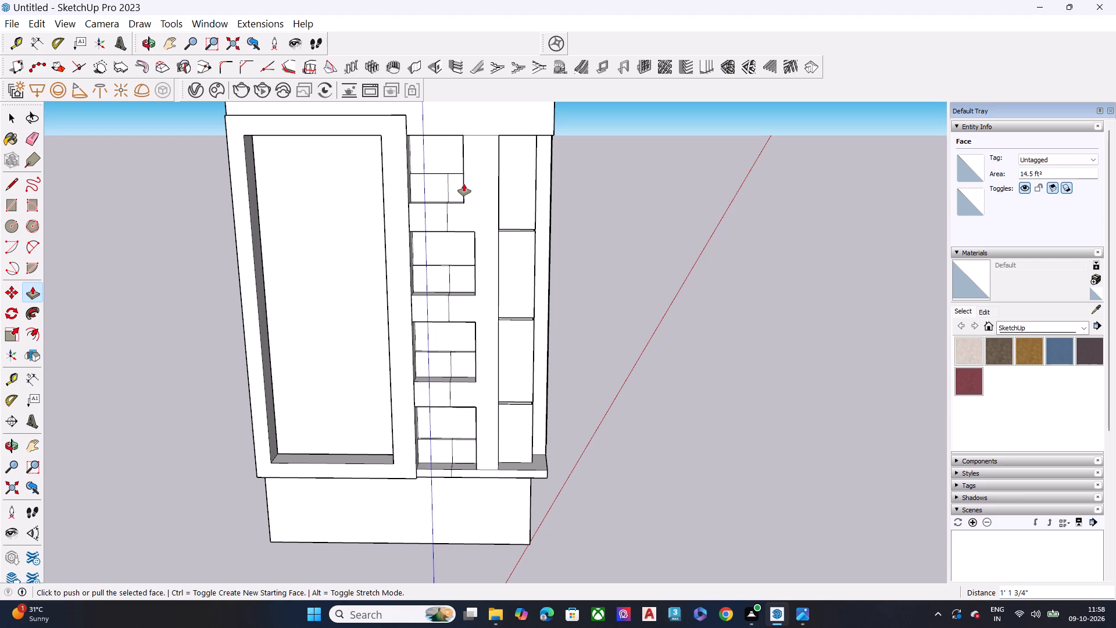
Push/Pull the second window's corner-side face inward until it aligns with the top window's side.
scroll(470, 239, down, 2)
middle_drag(453, 244, 548, 255)
key(space)
scroll(479, 256, up, 4)
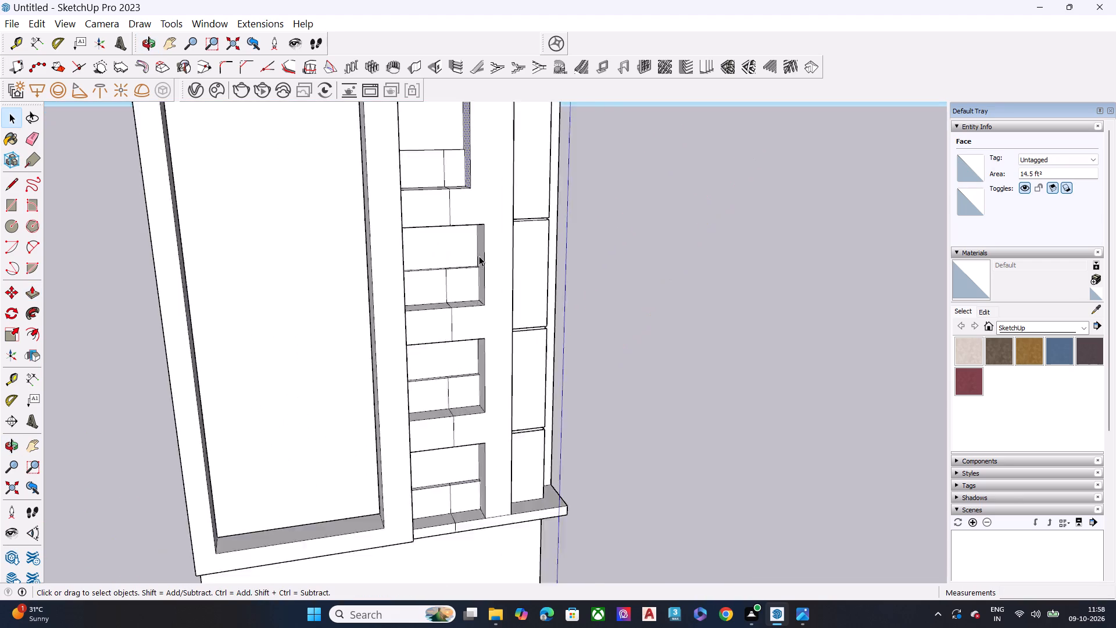
scroll(479, 256, up, 3)
key(space)
click(482, 247)
key(p)
click(484, 245)
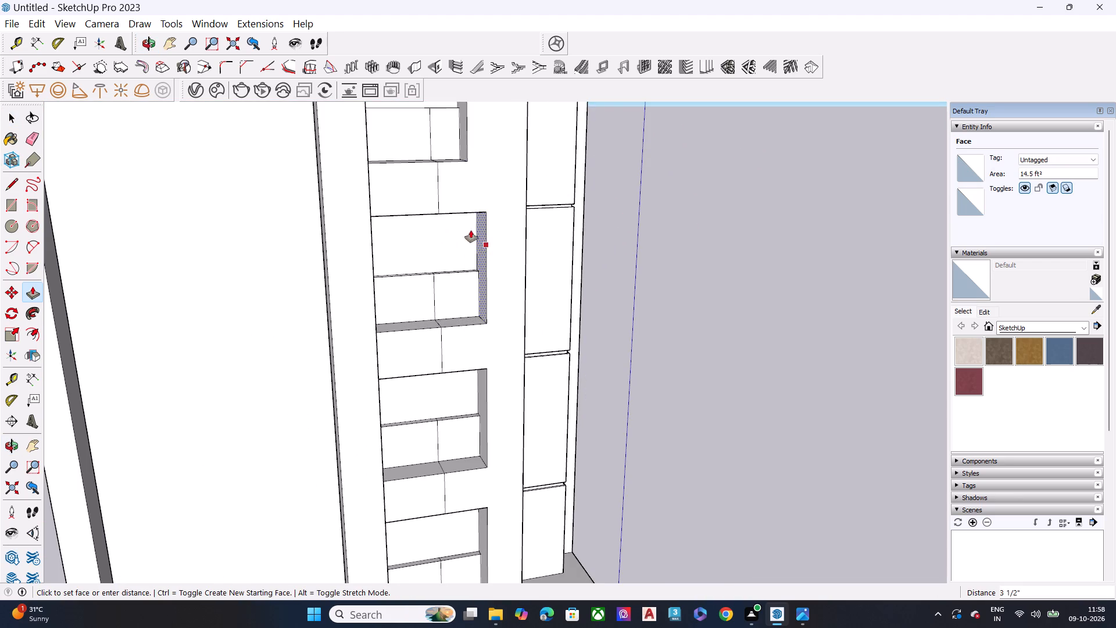
click(467, 159)
Push/Pull the third window's corner-side face inward until it aligns with the second window's side.
scroll(464, 208, down, 4)
middle_drag(442, 330, 521, 312)
key(space)
click(487, 331)
key(p)
click(487, 324)
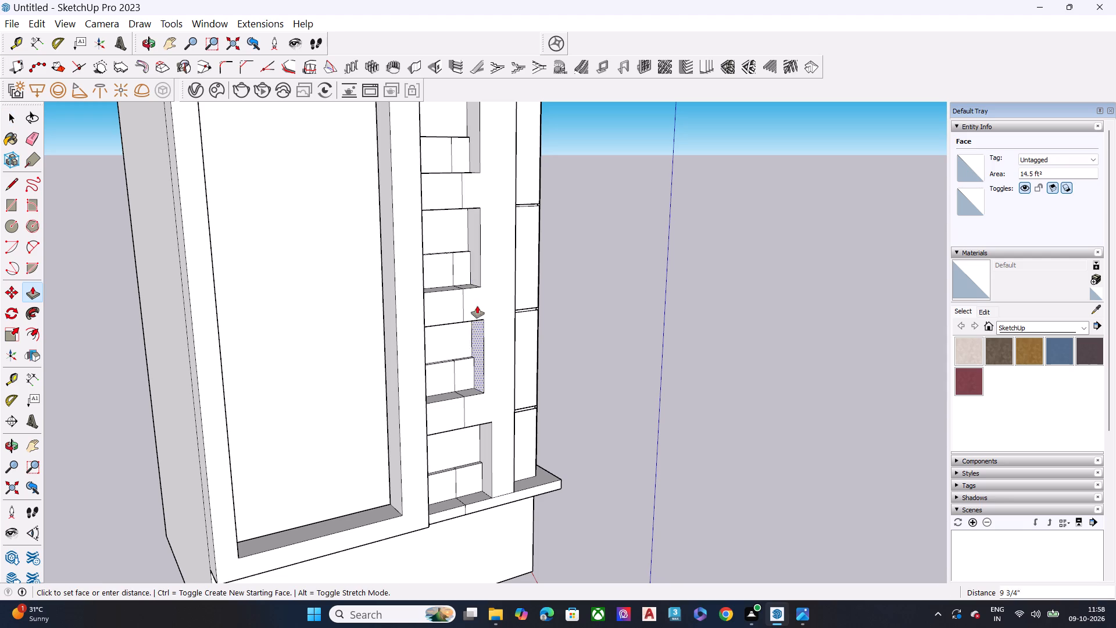
click(482, 284)
key(space)
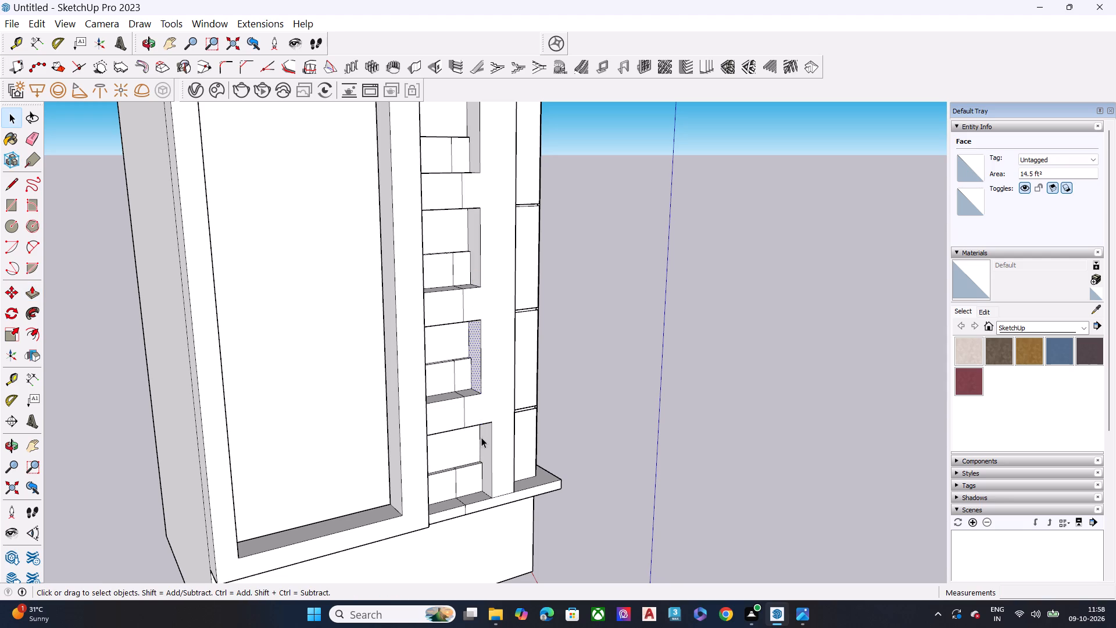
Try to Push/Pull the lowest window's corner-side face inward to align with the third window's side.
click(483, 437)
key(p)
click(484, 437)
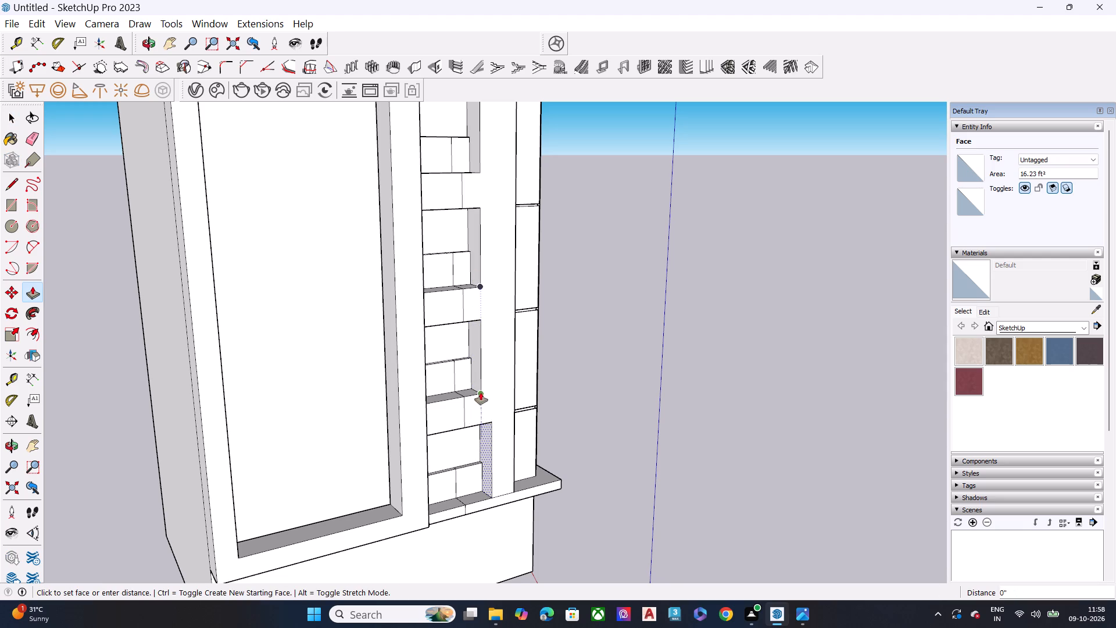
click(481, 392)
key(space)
Copy the vertical edge of the pier beside the corner bay about 1' 10 1/4" to the midpoint of the pier's top edge.
scroll(470, 353, down, 4)
middle_drag(488, 348, 361, 326)
scroll(471, 227, up, 5)
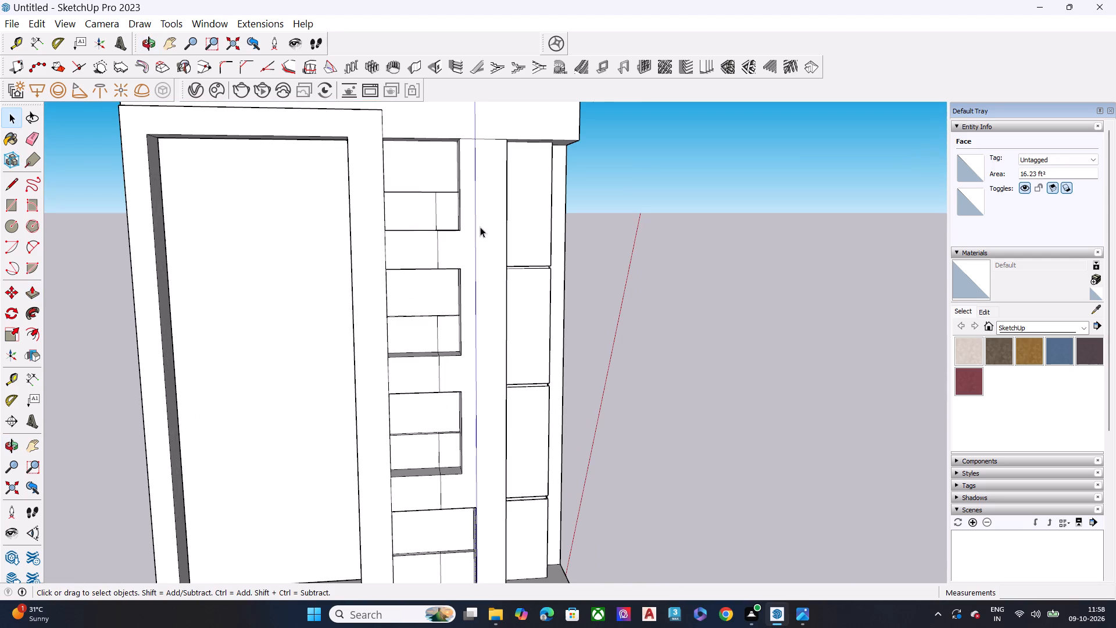
click(507, 219)
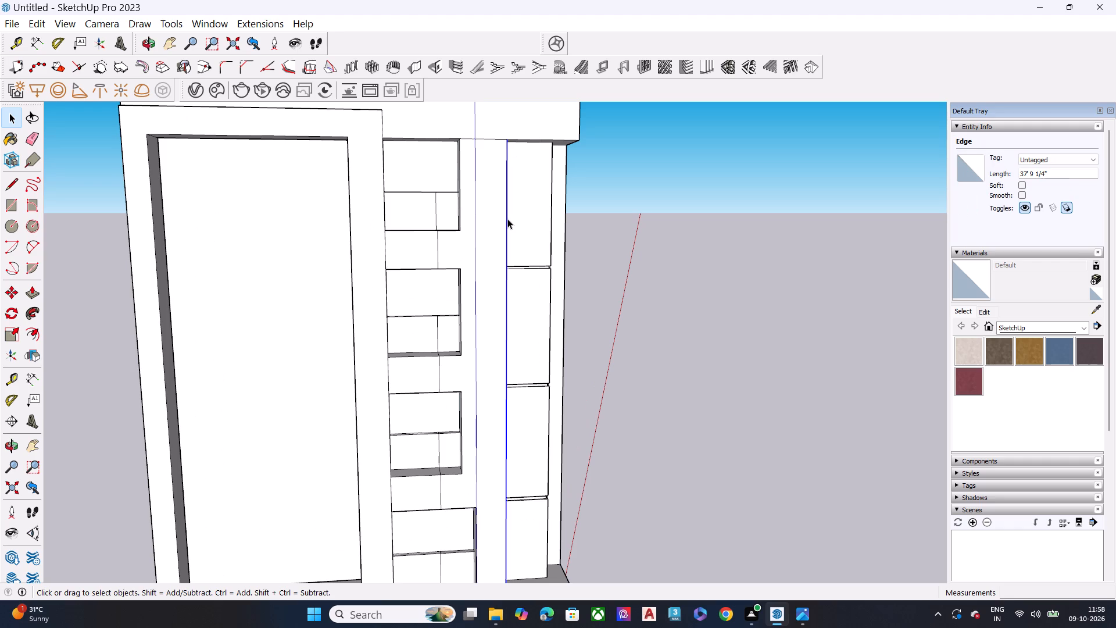
key(p)
key(space)
click(507, 229)
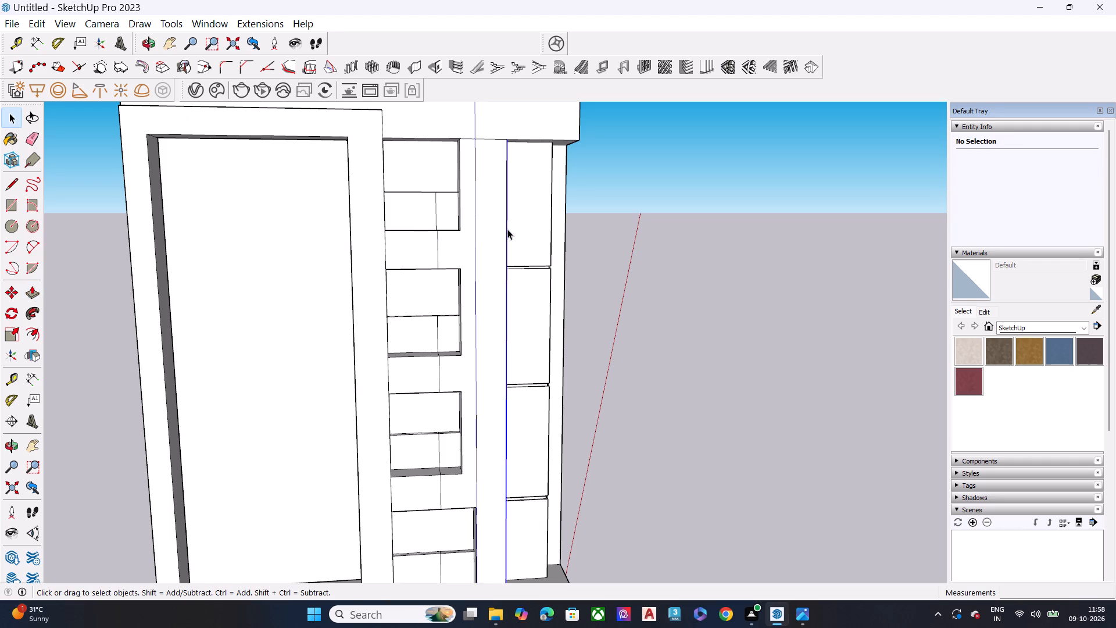
key(m)
click(508, 142)
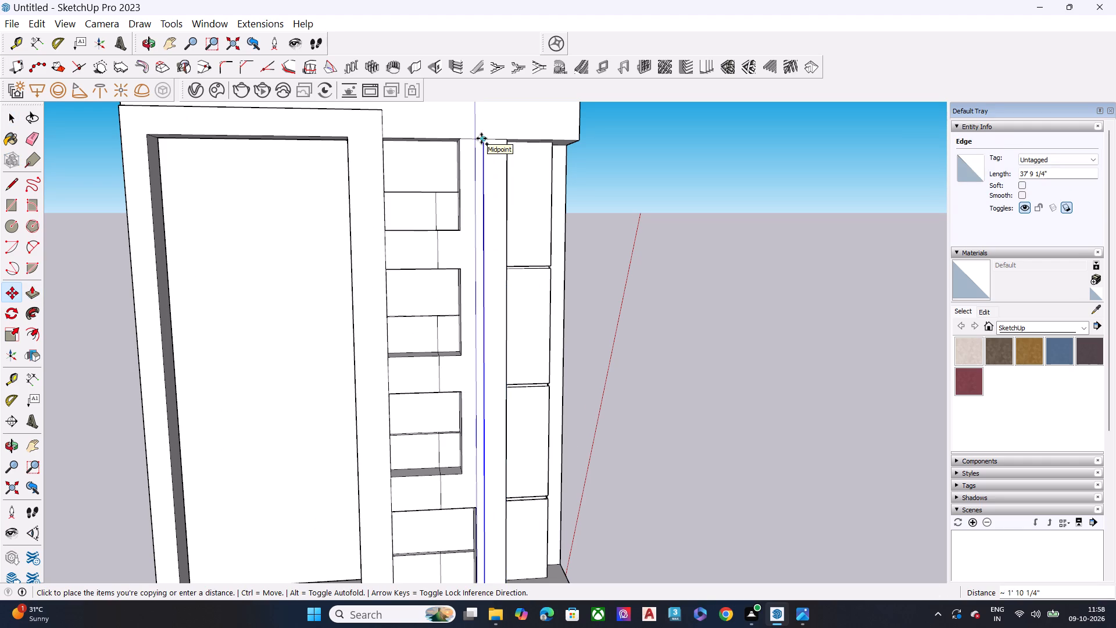
click(481, 138)
key(space)
key(space)
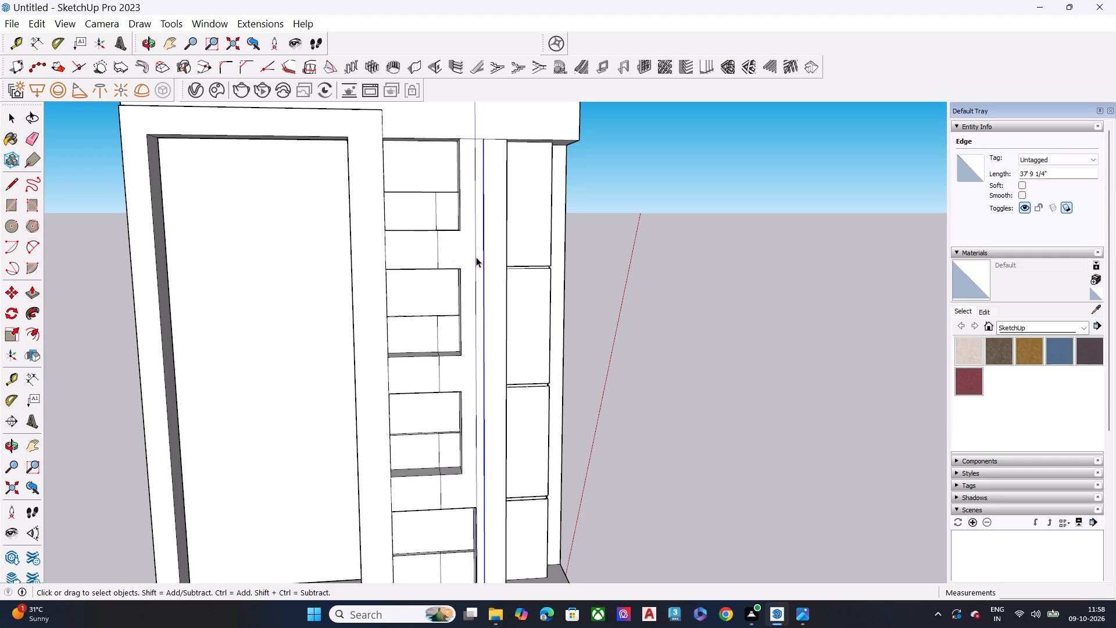
Draw a vertical line joining the corner-side corners of the top and second window openings across the wall band between them.
middle_drag(449, 261, 434, 261)
scroll(434, 261, up, 7)
key(l)
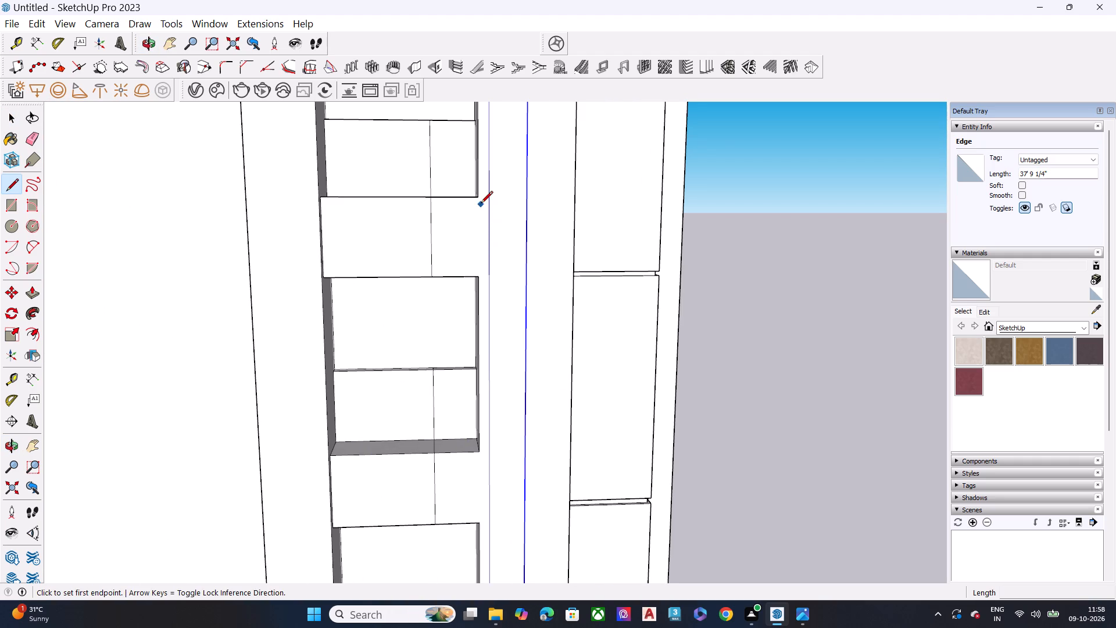
click(477, 198)
click(478, 278)
key(space)
scroll(457, 194, down, 7)
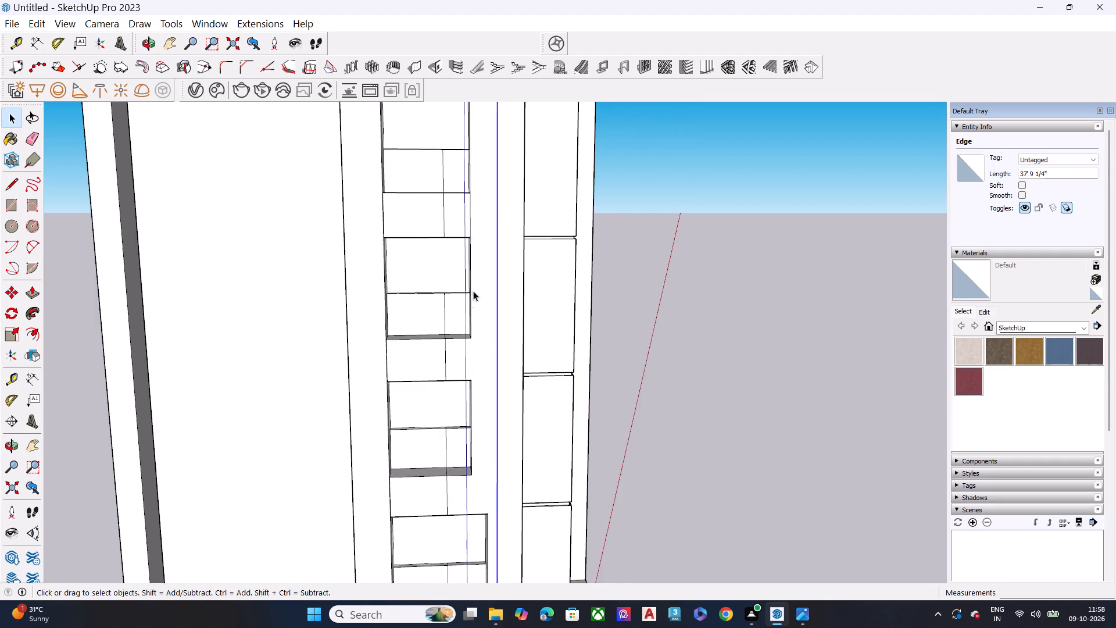
Draw a 3' vertical line joining the corner-side corners of the second and third window openings.
scroll(473, 307, up, 7)
scroll(458, 199, down, 7)
scroll(466, 308, up, 6)
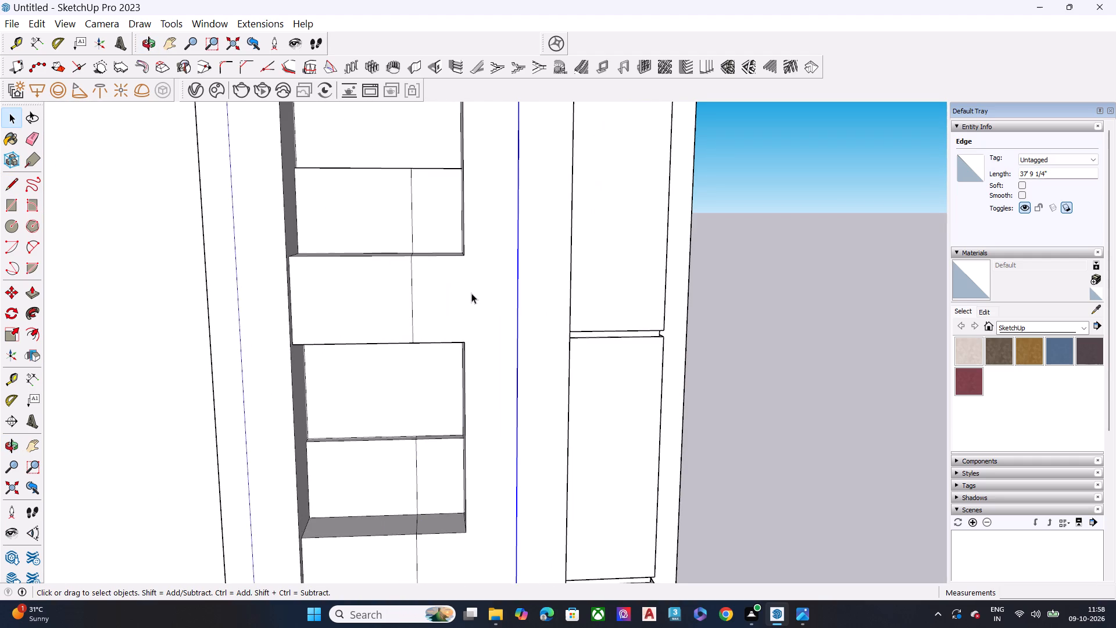
key(l)
click(464, 257)
click(467, 340)
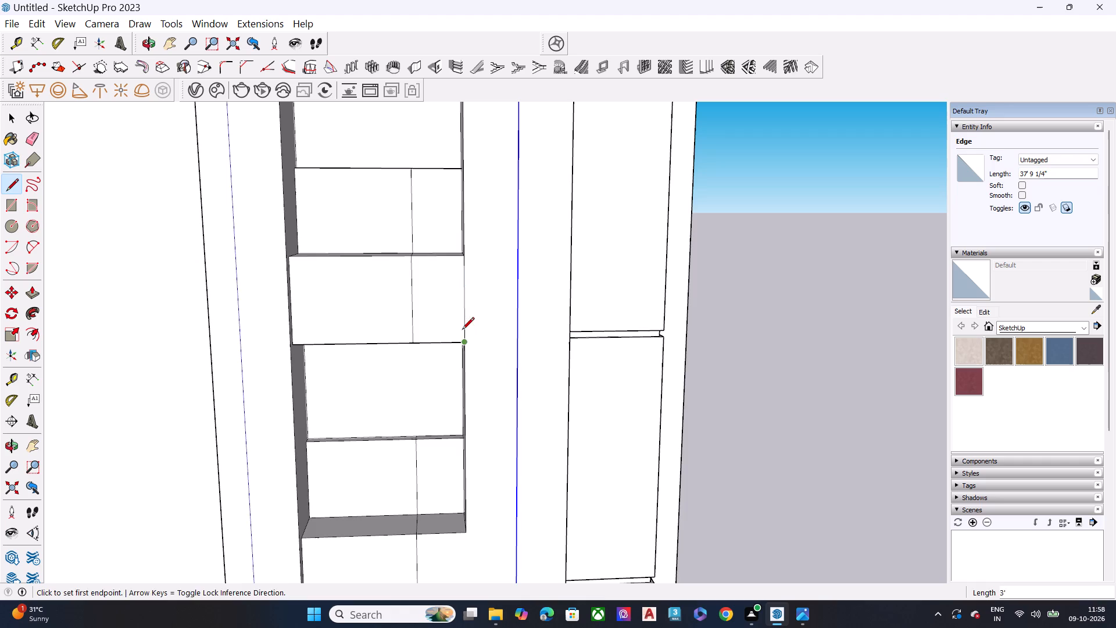
key(space)
Push/Pull the lowest window's corner-side face inward 1' 1 3/4" to align with the third window's side.
scroll(471, 213, down, 7)
middle_drag(451, 419, 558, 355)
scroll(490, 462, up, 5)
key(space)
click(505, 438)
key(p)
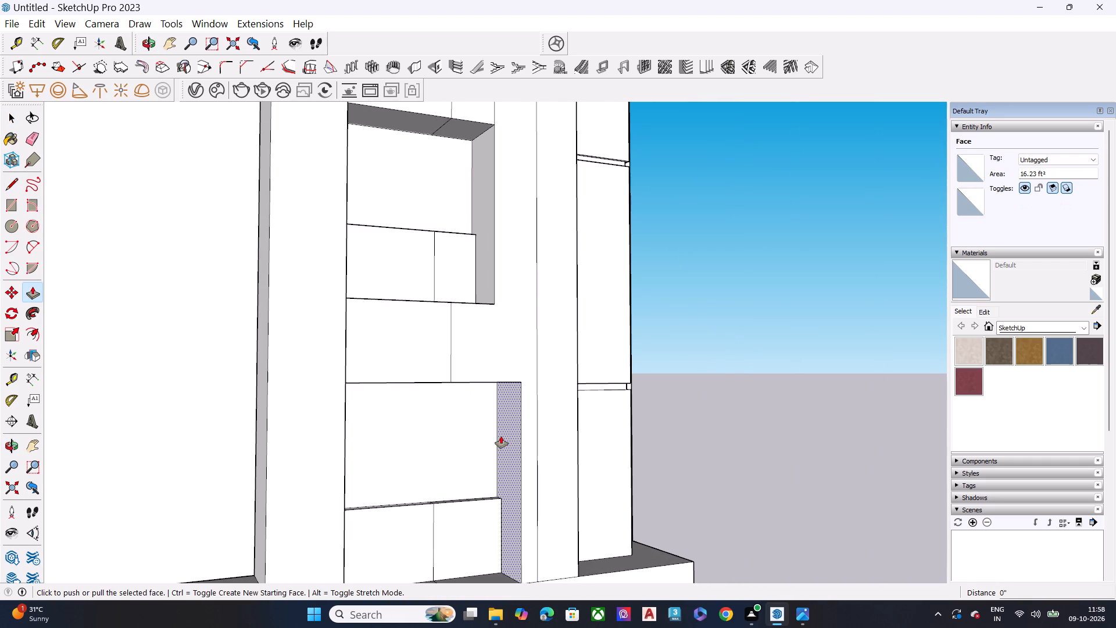
click(507, 435)
click(494, 299)
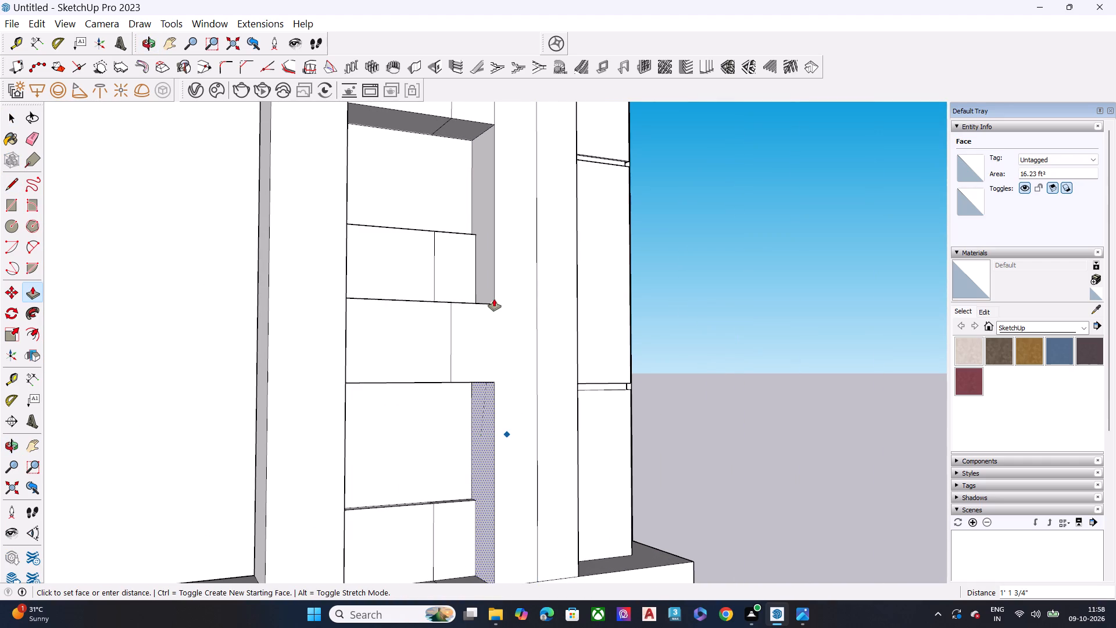
key(space)
Draw a vertical line joining the corner-side corners of the third and lowest window openings.
middle_drag(496, 337, 446, 358)
key(l)
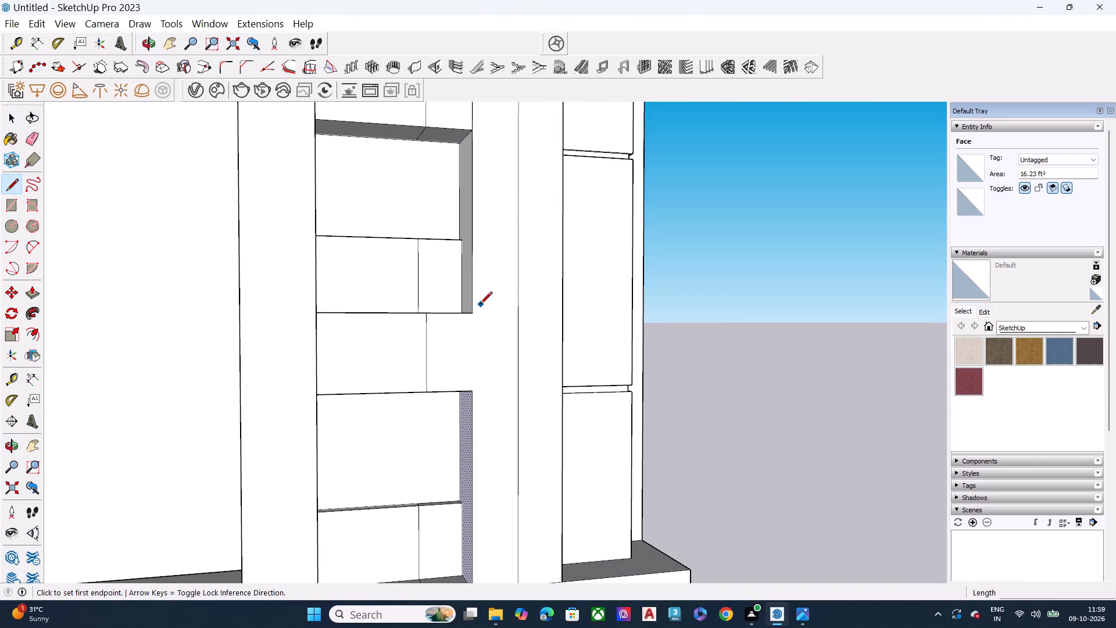
click(476, 312)
click(475, 390)
key(space)
scroll(496, 325, down, 5)
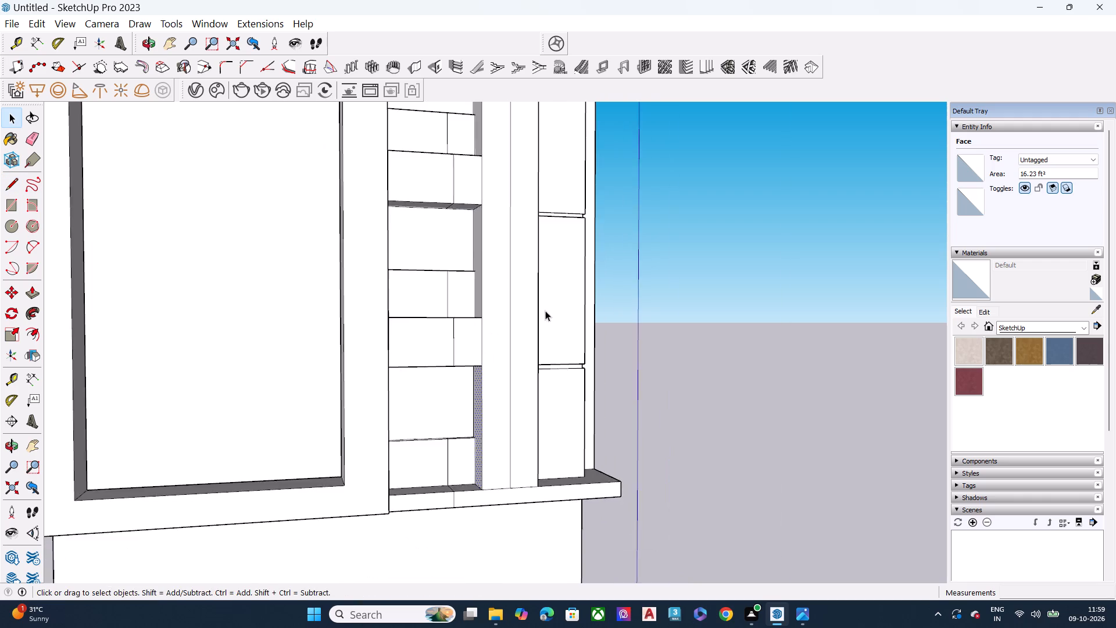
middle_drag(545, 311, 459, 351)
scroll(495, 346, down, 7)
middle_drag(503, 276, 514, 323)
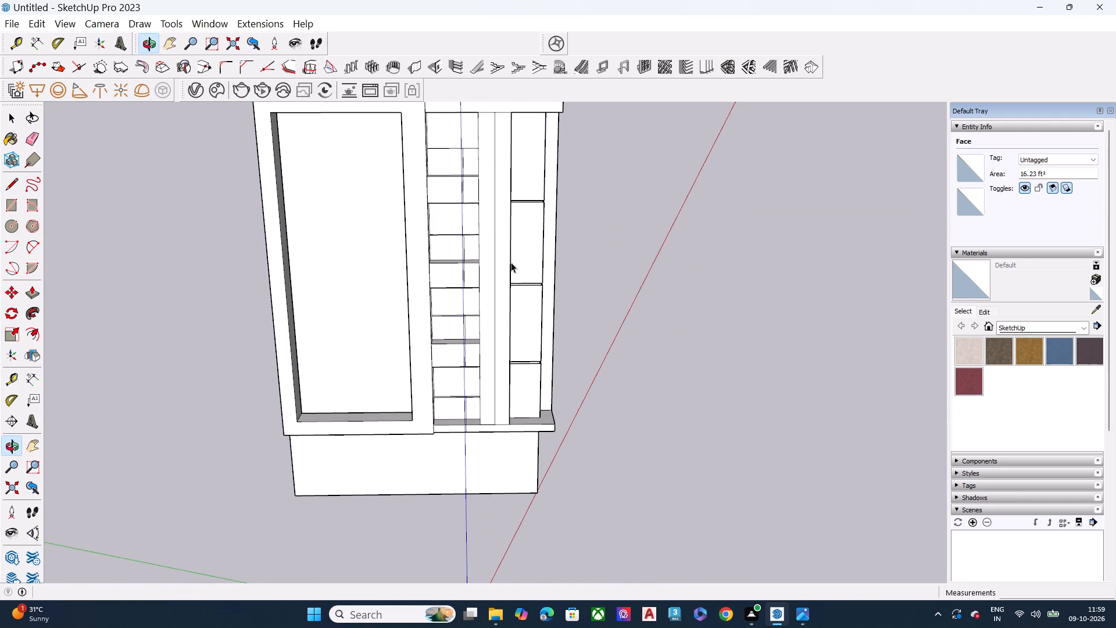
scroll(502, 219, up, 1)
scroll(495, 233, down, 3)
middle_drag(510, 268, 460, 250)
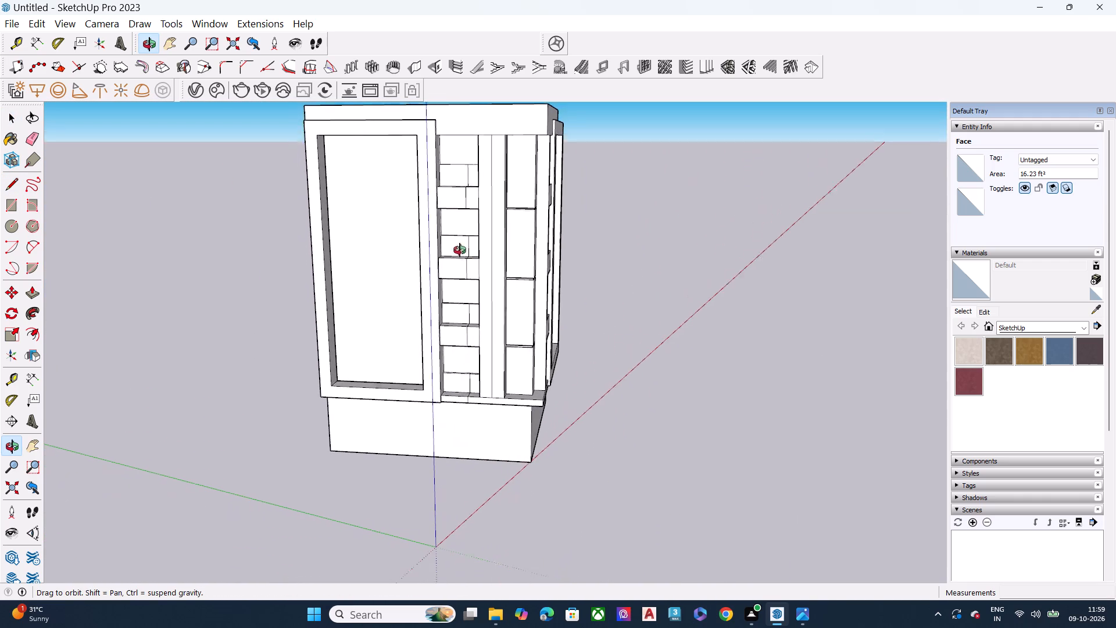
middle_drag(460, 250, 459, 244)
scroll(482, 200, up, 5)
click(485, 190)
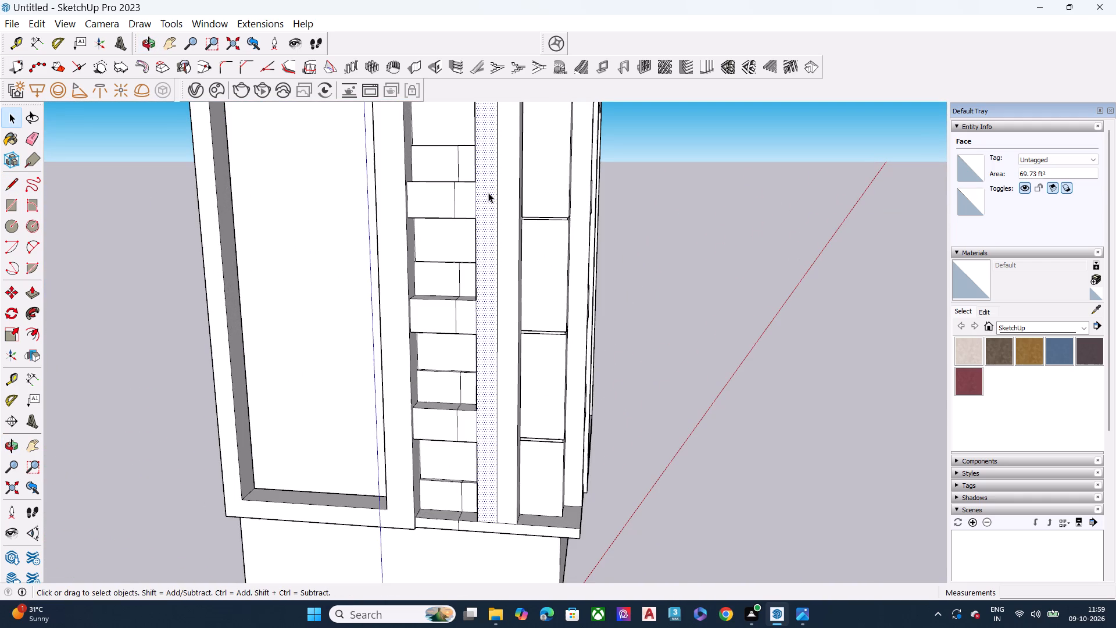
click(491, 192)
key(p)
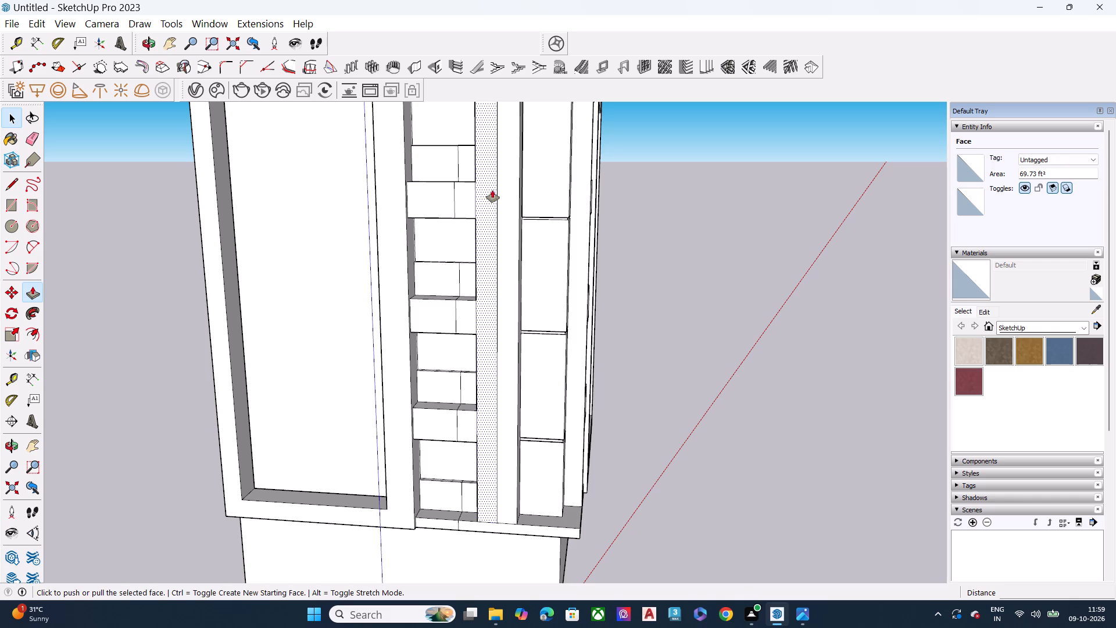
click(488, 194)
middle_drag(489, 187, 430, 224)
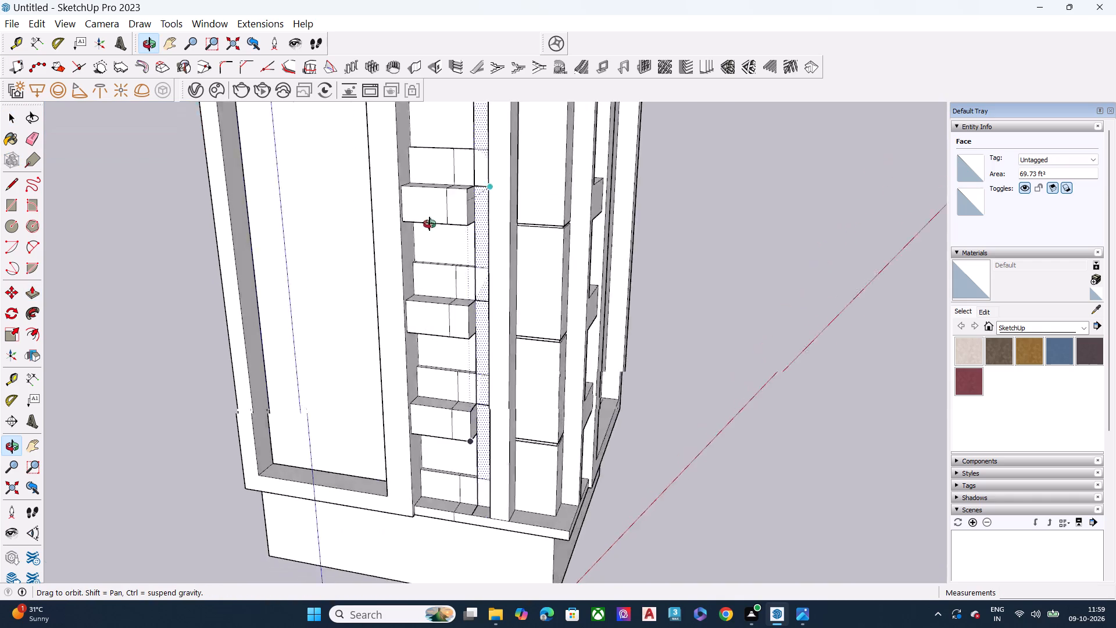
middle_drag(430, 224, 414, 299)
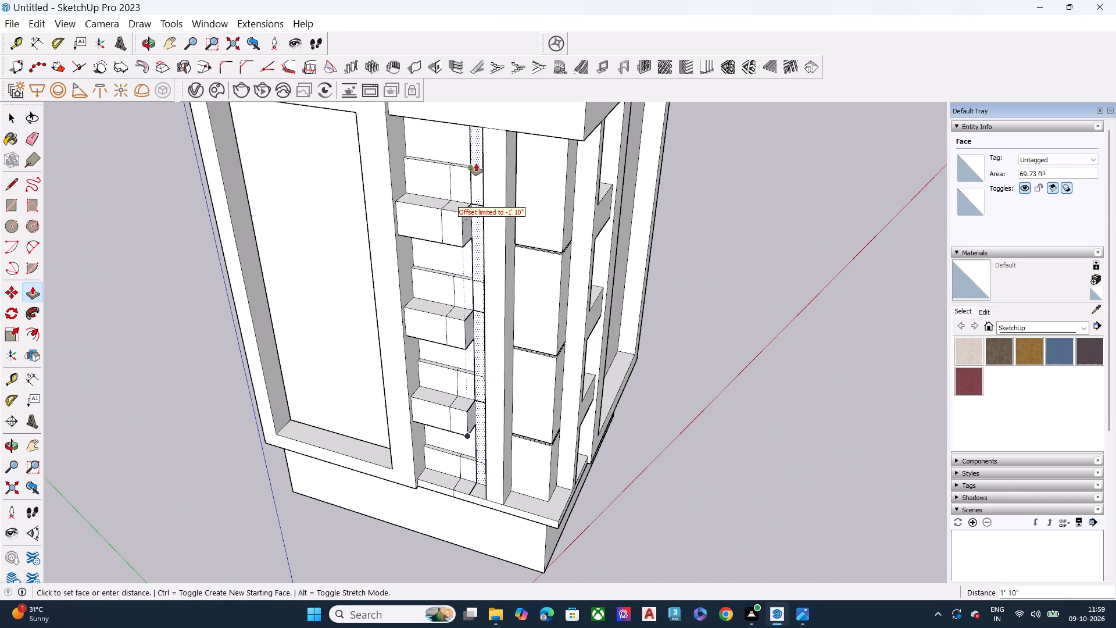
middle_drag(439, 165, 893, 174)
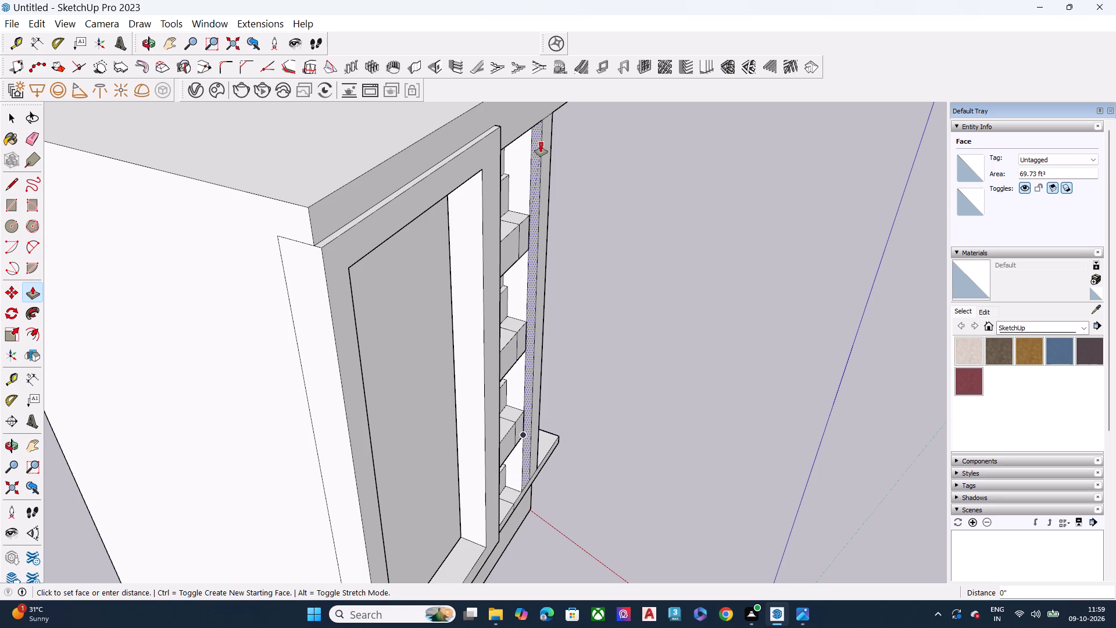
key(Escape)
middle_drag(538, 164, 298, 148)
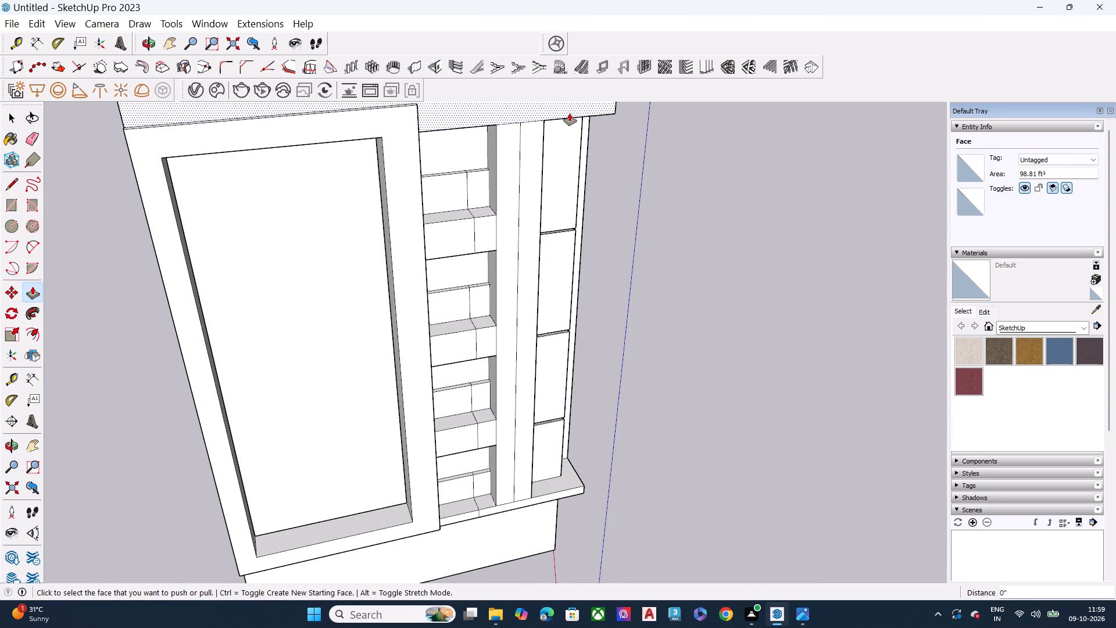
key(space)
Push/Pull the large recessed panel's corner-side inner face inward to narrow the recess and thicken the frame bar beside the windows.
scroll(518, 231, down, 1)
middle_drag(518, 231, 458, 173)
scroll(534, 181, up, 3)
scroll(420, 212, down, 5)
middle_drag(478, 222, 473, 201)
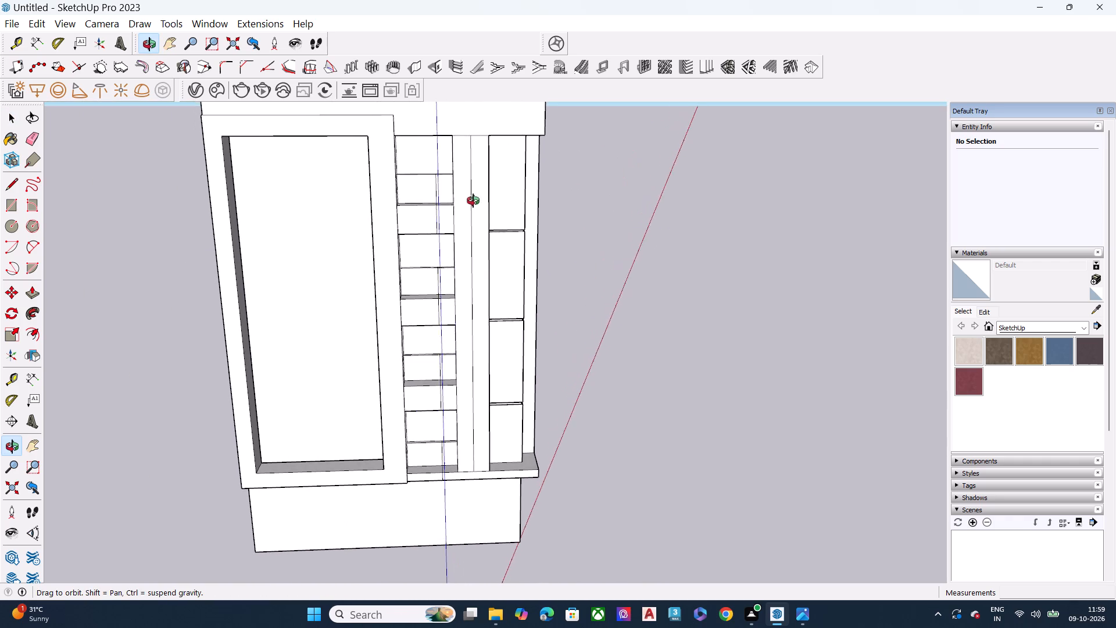
middle_drag(473, 201, 474, 201)
middle_drag(446, 215, 586, 213)
key(space)
click(399, 234)
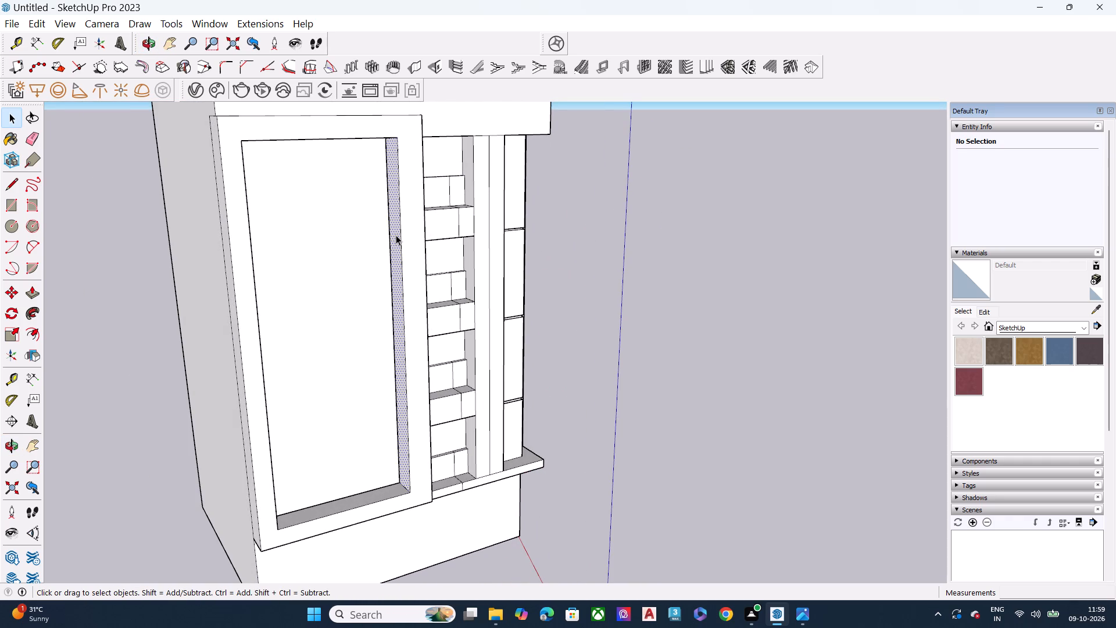
key(p)
click(396, 235)
click(377, 236)
key(space)
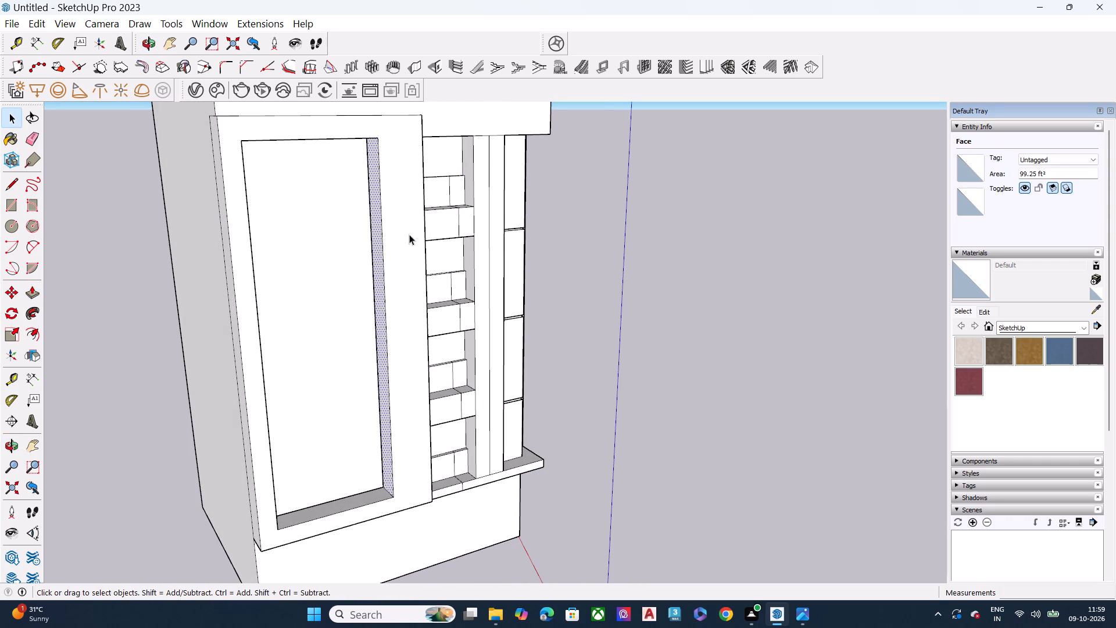
Push/Pull the large frame's window-facing side face back 2' 9 1/4" to slim the frame bar and widen the window column.
middle_drag(420, 229, 184, 240)
scroll(381, 166, up, 5)
click(407, 194)
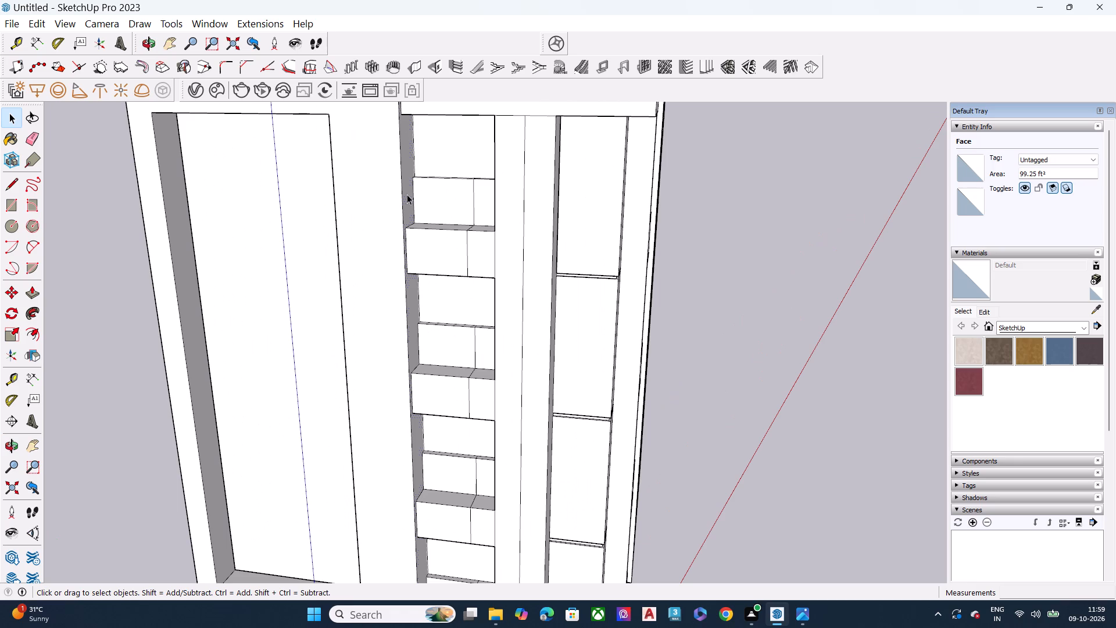
key(p)
click(407, 195)
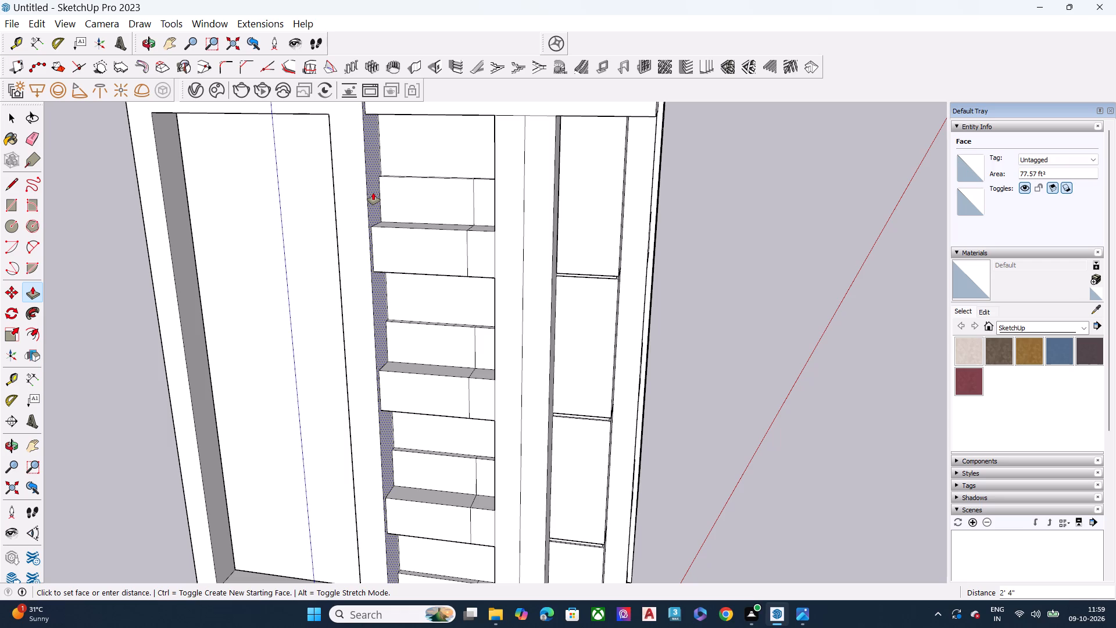
click(367, 192)
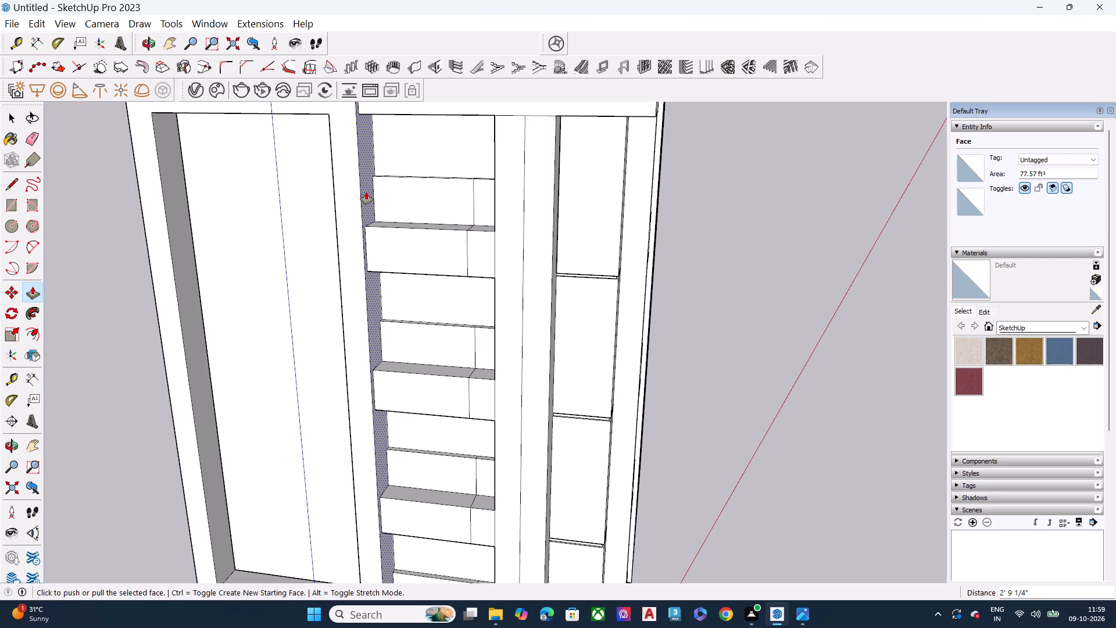
key(space)
Push/Pull the top window's corner-side face inward to the vertical line on the wall band below it.
middle_drag(414, 242, 710, 252)
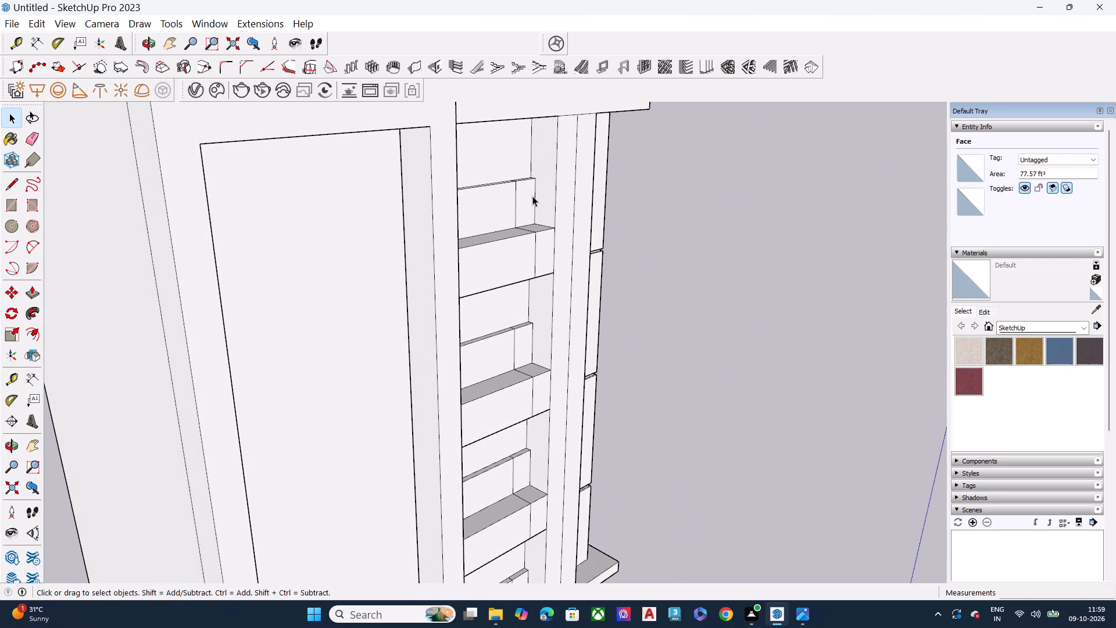
click(543, 196)
key(p)
click(543, 196)
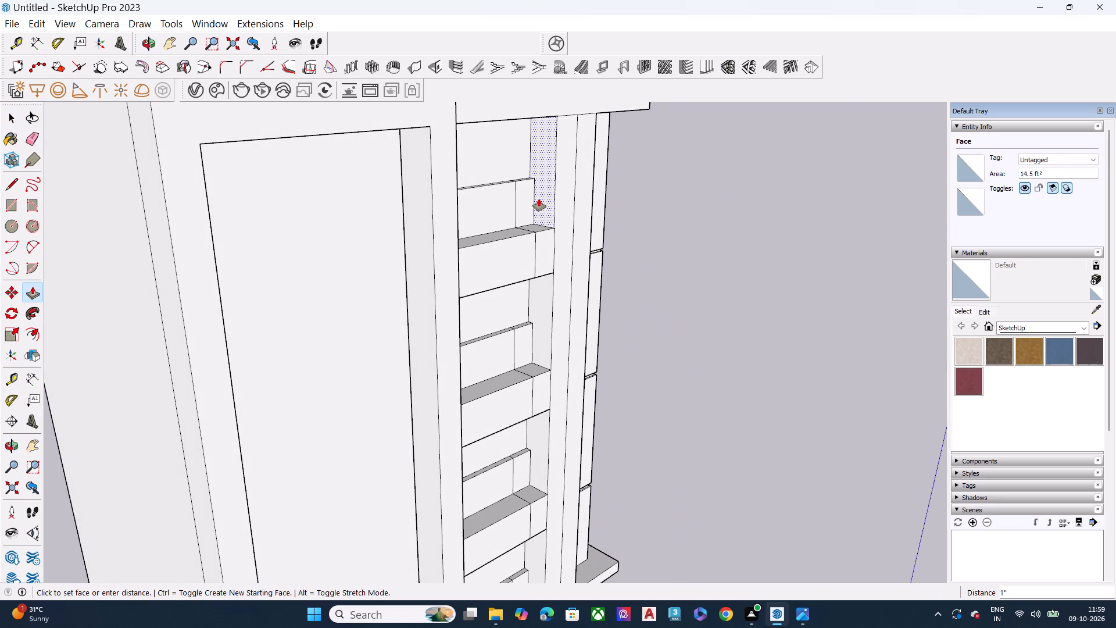
click(523, 203)
middle_drag(538, 243, 384, 229)
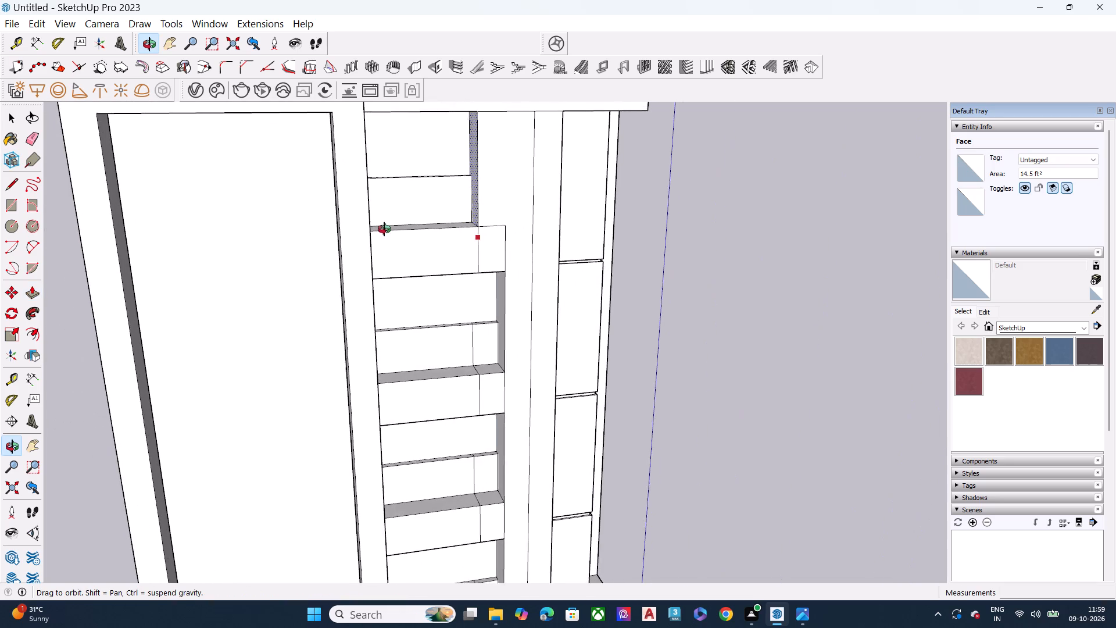
middle_drag(384, 229, 389, 202)
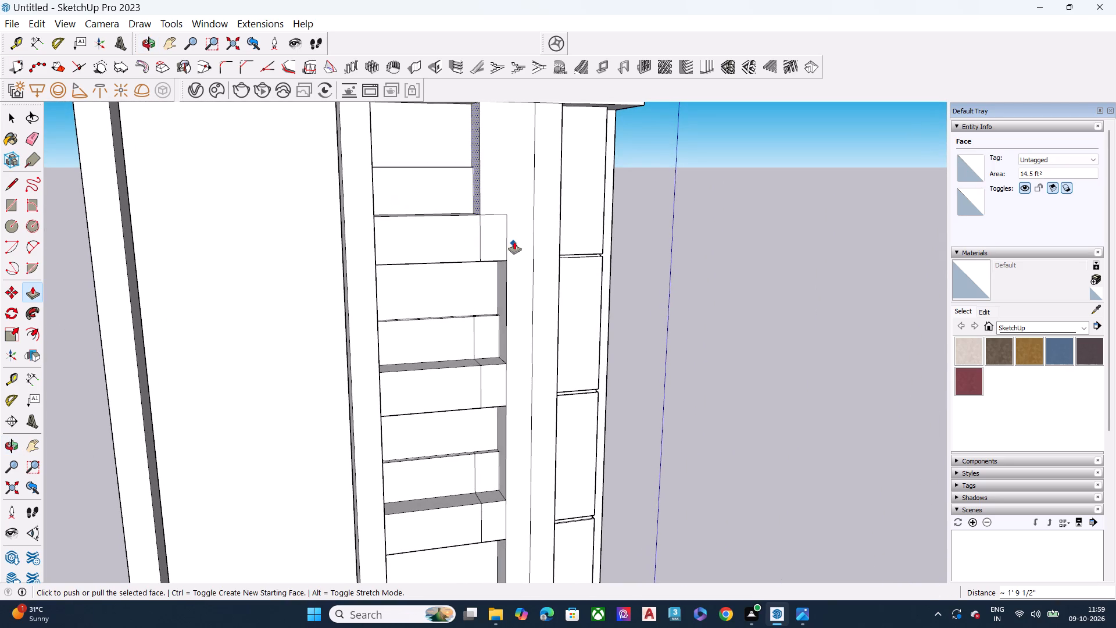
Push/Pull the second window's corner-side face inward 1' 6 1/2" to align with the top window's side.
middle_drag(496, 294, 574, 291)
scroll(574, 291, up, 1)
click(516, 287)
key(space)
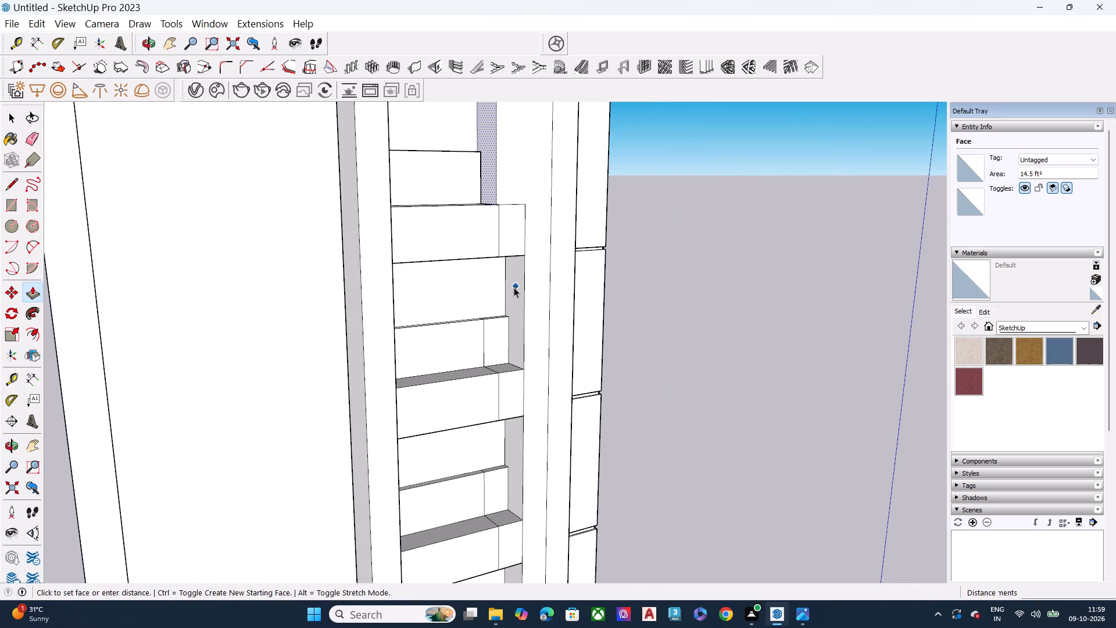
click(514, 287)
key(p)
click(514, 290)
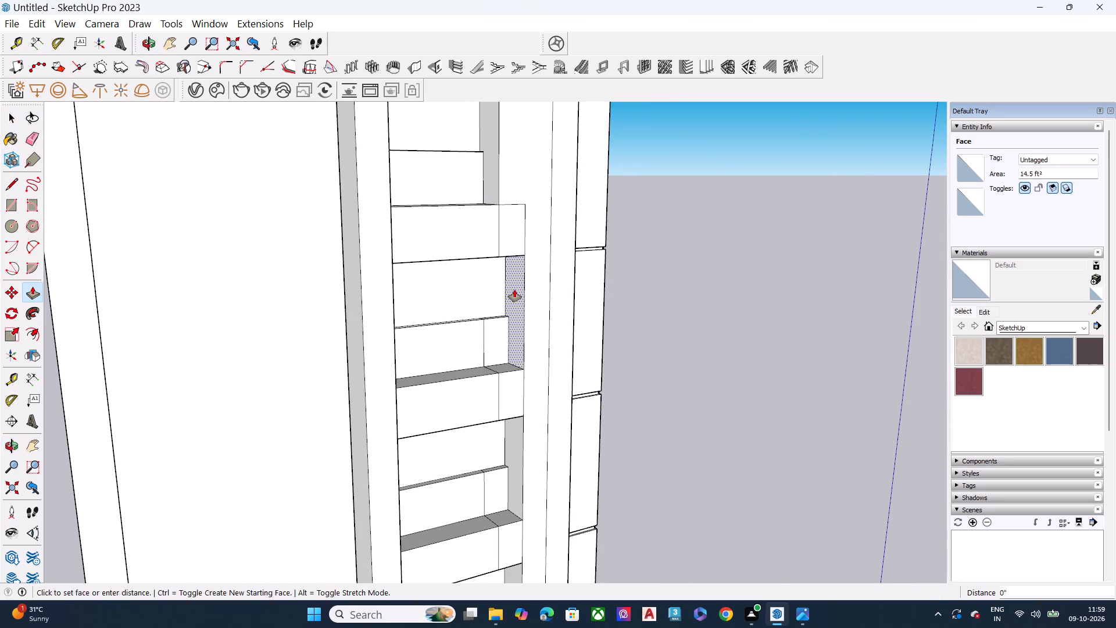
drag(510, 283, 488, 280)
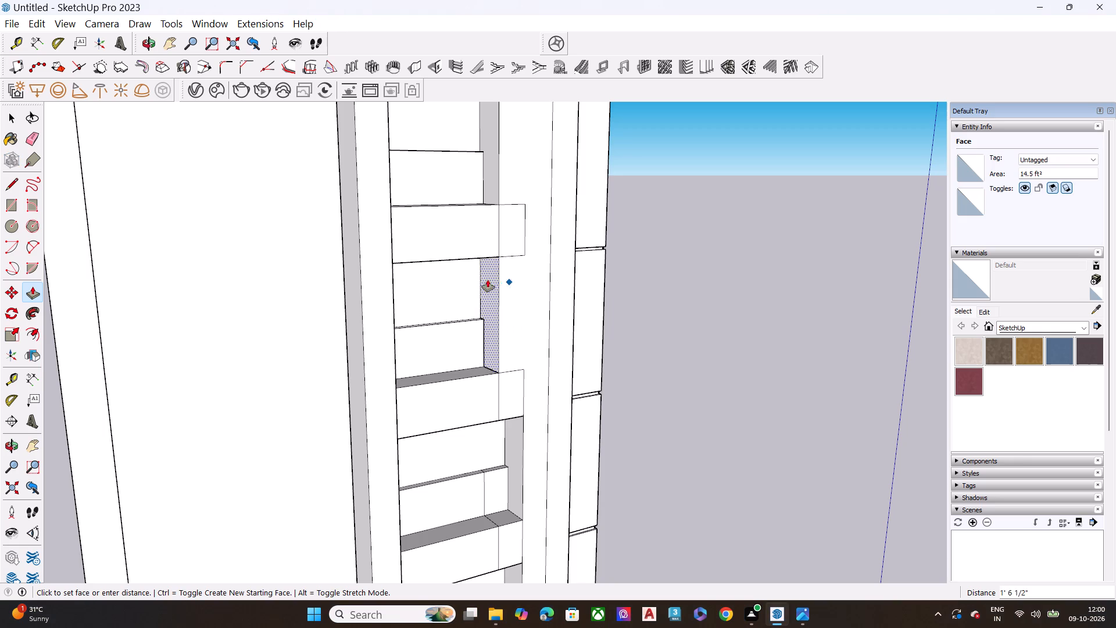
drag(488, 280, 499, 249)
scroll(461, 265, down, 3)
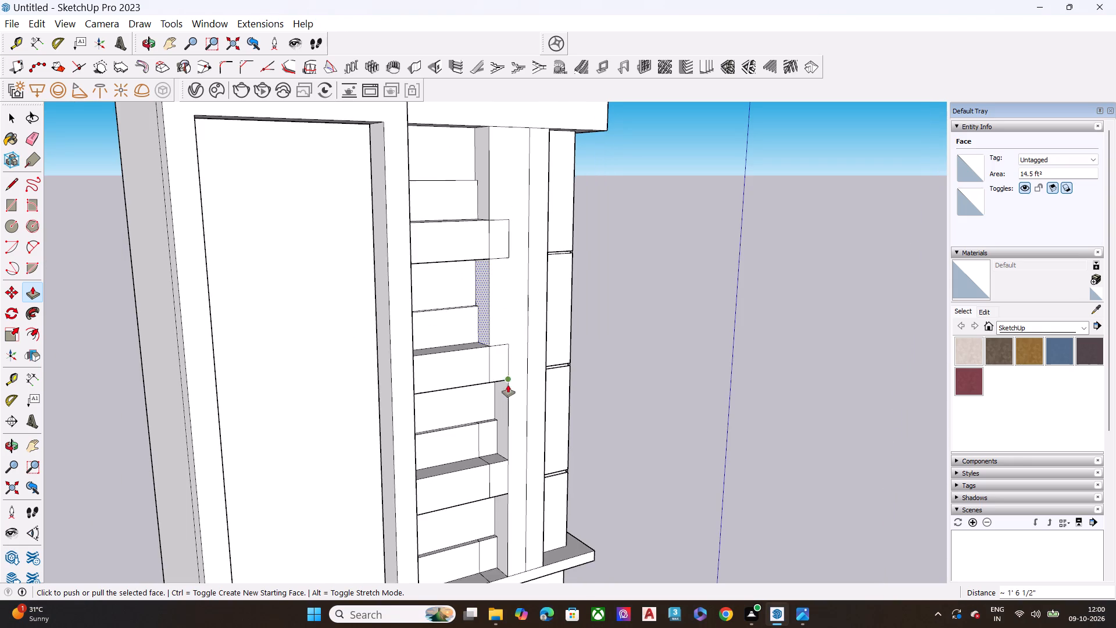
Push/Pull the third window's corner-side face inward to align with the sides of the windows above.
scroll(507, 385, up, 4)
key(space)
click(502, 409)
key(p)
click(504, 404)
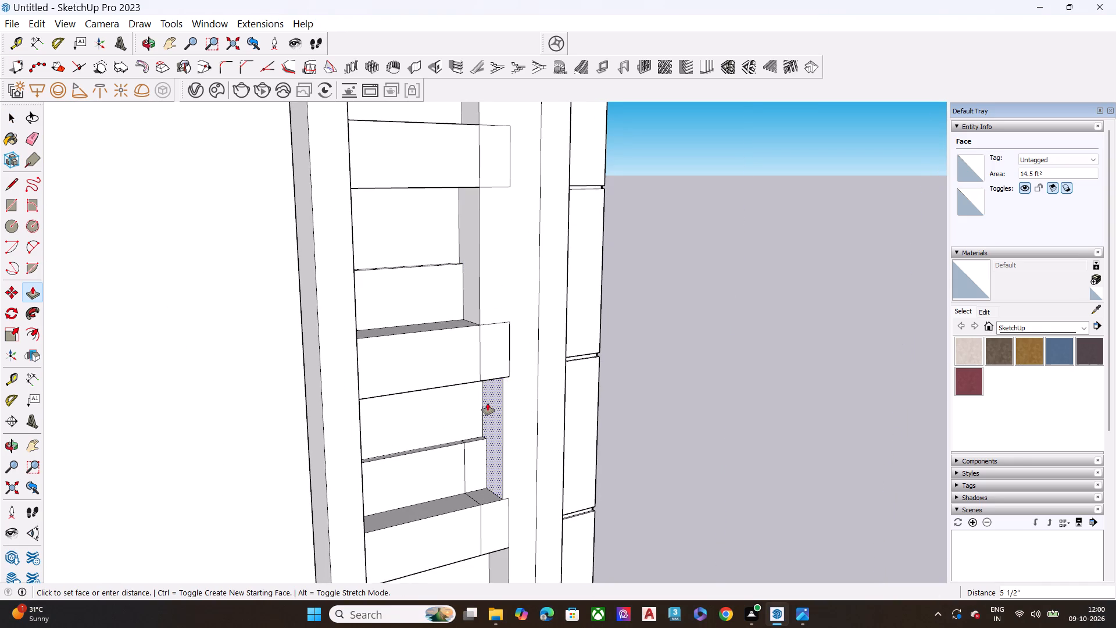
click(484, 372)
Push/Pull the bottom window's corner-side face inward to align with the vertical line on the band above it.
scroll(442, 291, down, 5)
scroll(472, 483, up, 6)
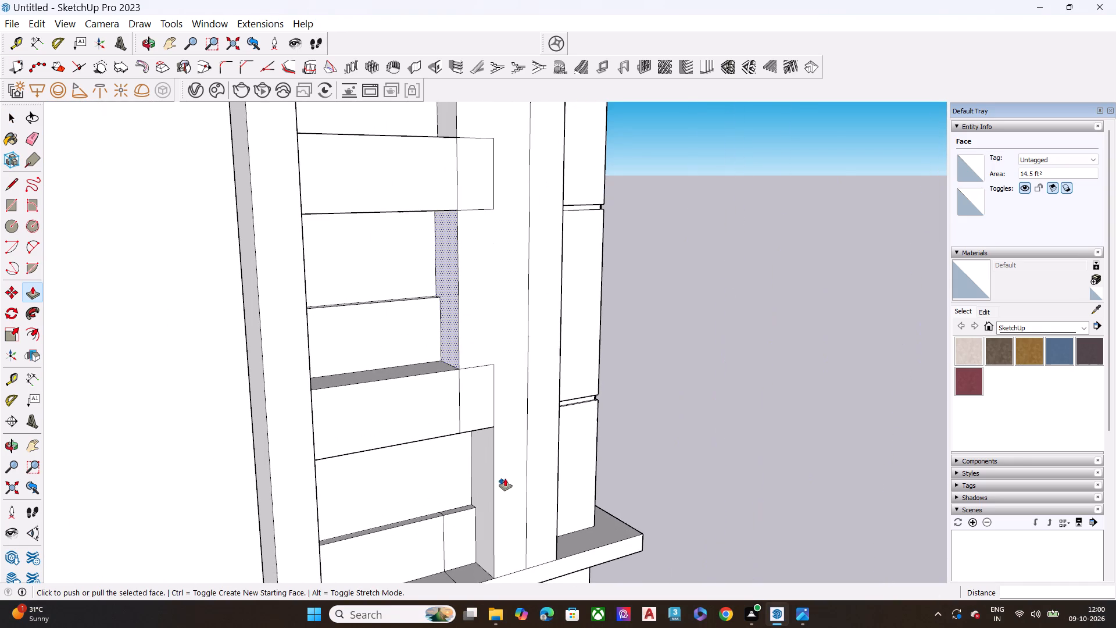
key(space)
click(484, 468)
key(p)
click(489, 462)
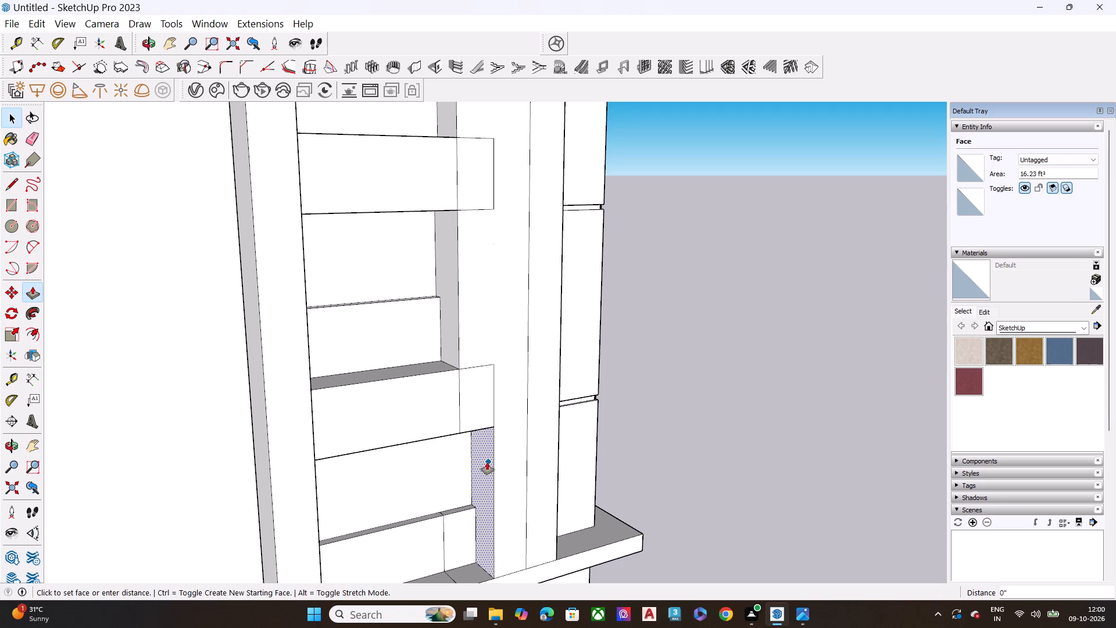
click(459, 424)
key(space)
Examine the aligned window openings, the projecting band ends and the vertical lines on the adjoining pier.
scroll(403, 341, down, 6)
middle_drag(524, 352, 299, 357)
scroll(554, 281, down, 5)
scroll(492, 168, up, 6)
middle_drag(485, 191, 499, 197)
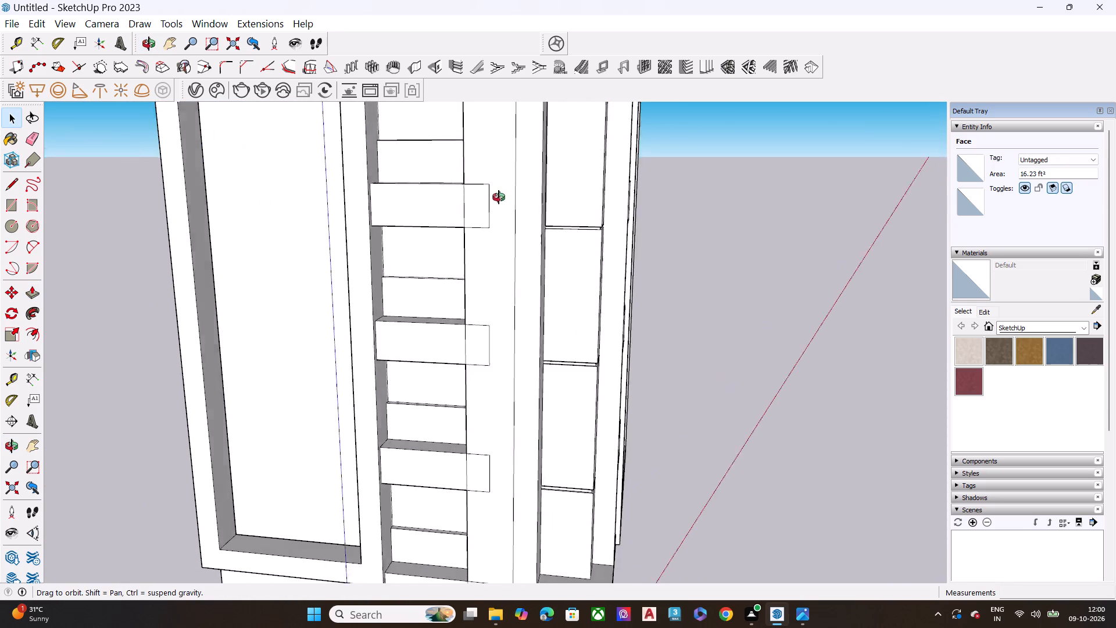
middle_drag(499, 197, 563, 209)
scroll(507, 197, up, 6)
click(495, 182)
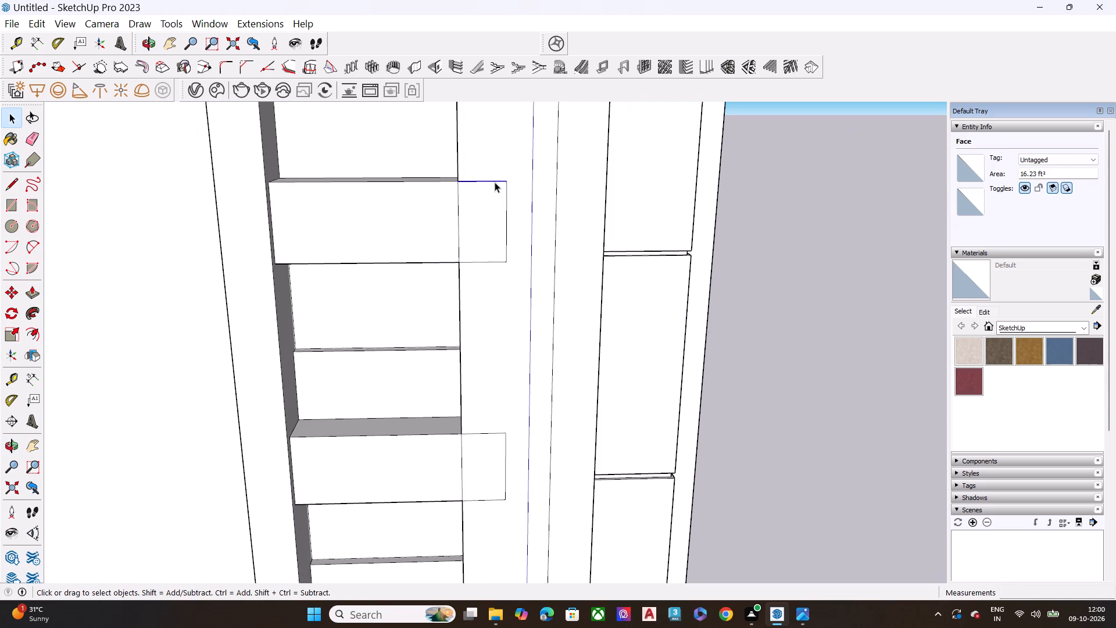
scroll(491, 184, down, 6)
scroll(517, 194, up, 1)
scroll(517, 195, down, 11)
middle_drag(516, 210, 475, 212)
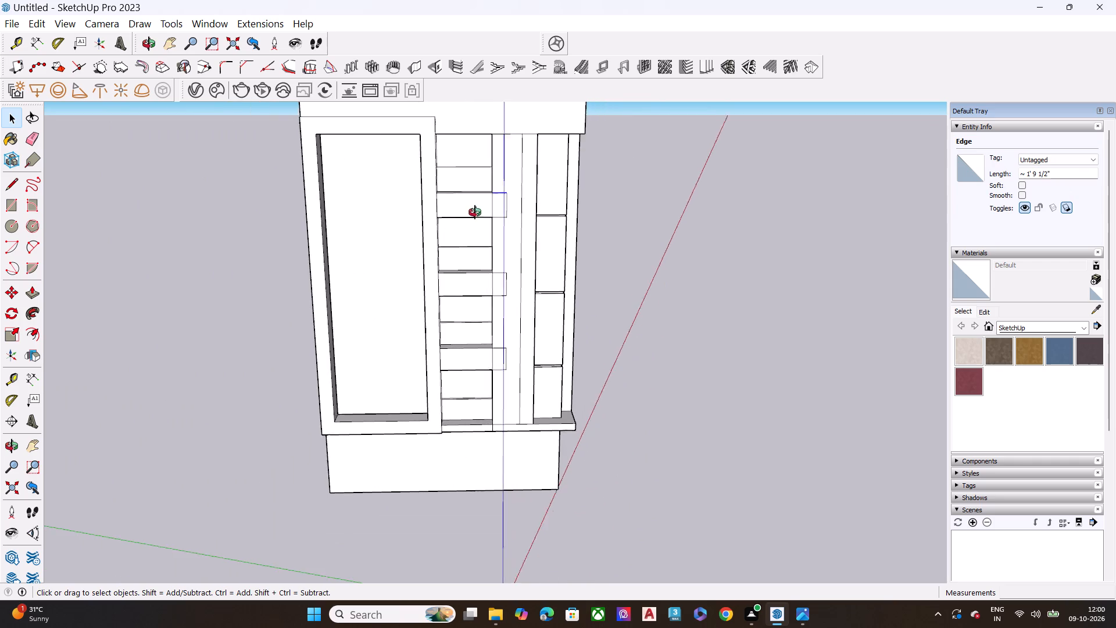
middle_drag(475, 212, 437, 217)
scroll(548, 210, up, 6)
middle_drag(497, 207, 545, 213)
scroll(507, 198, up, 4)
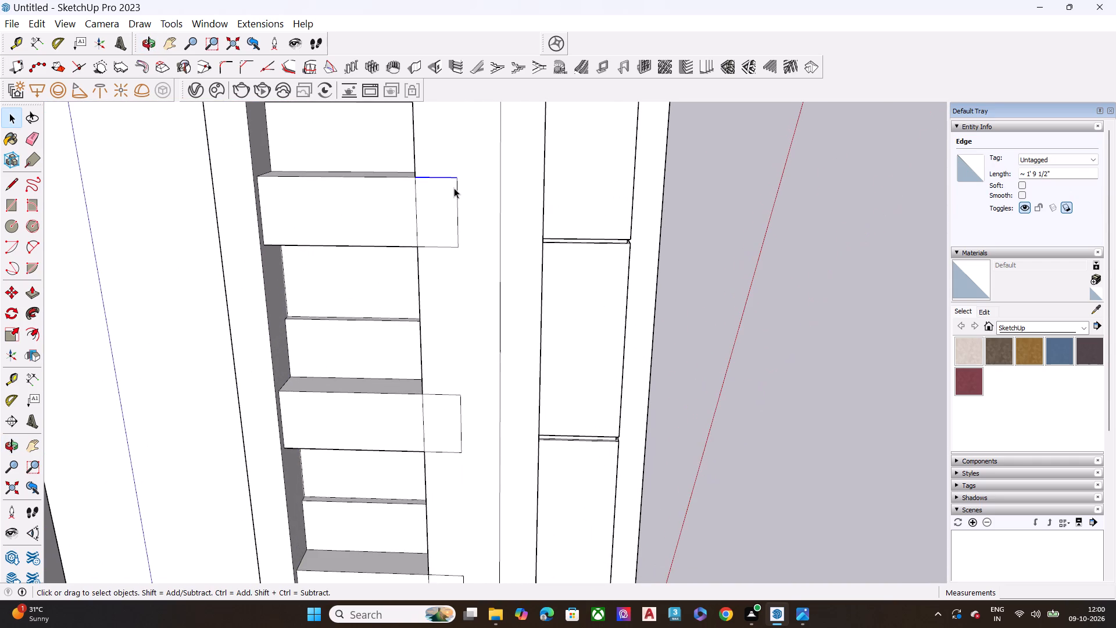
scroll(509, 198, down, 5)
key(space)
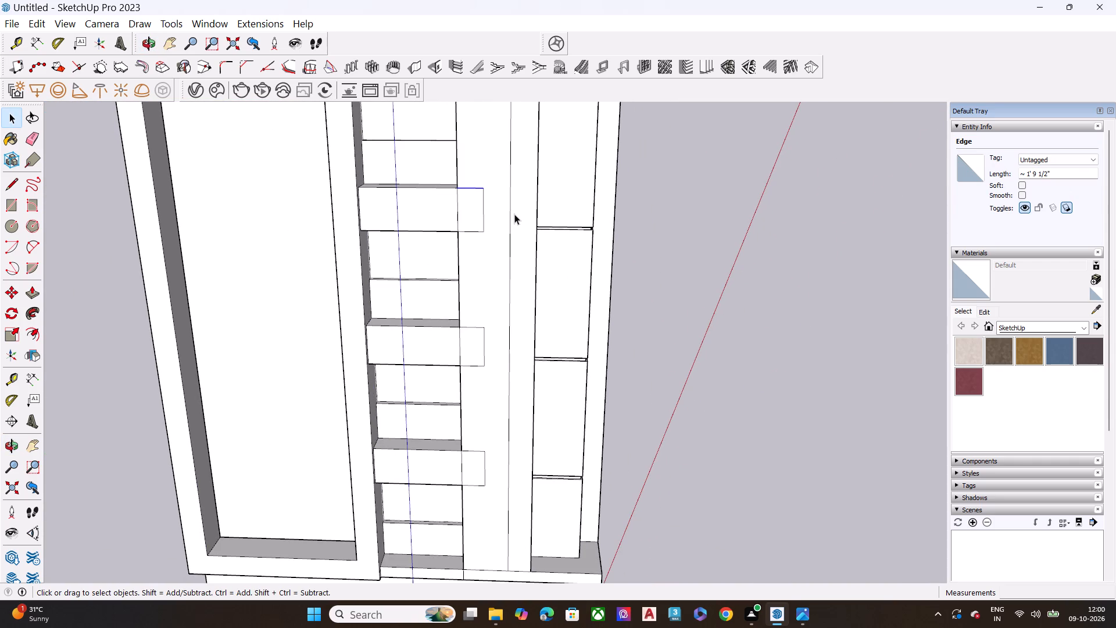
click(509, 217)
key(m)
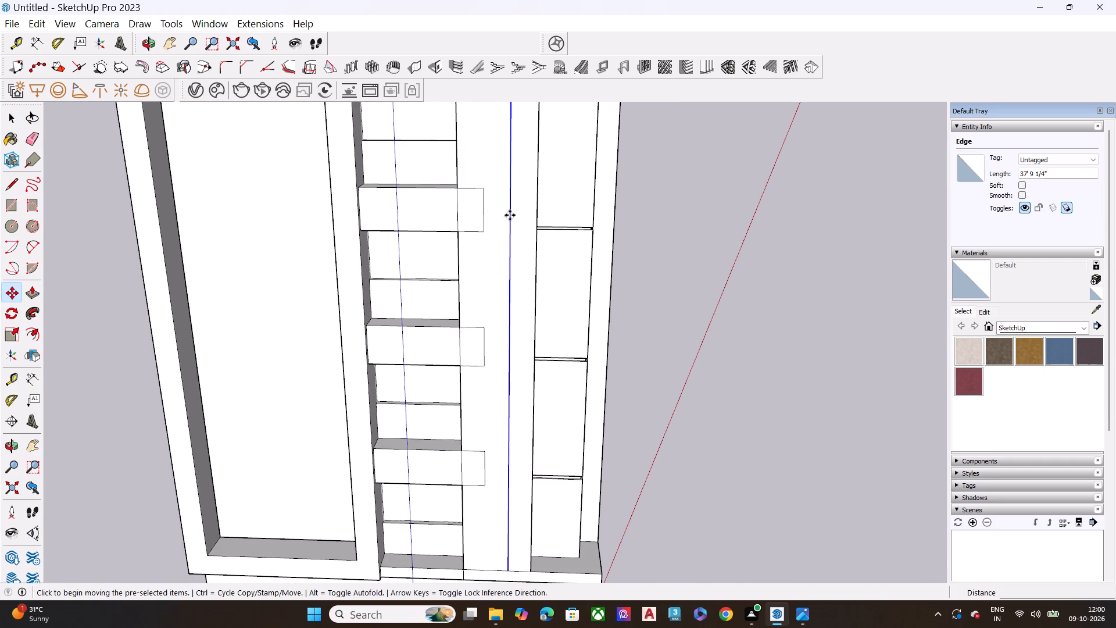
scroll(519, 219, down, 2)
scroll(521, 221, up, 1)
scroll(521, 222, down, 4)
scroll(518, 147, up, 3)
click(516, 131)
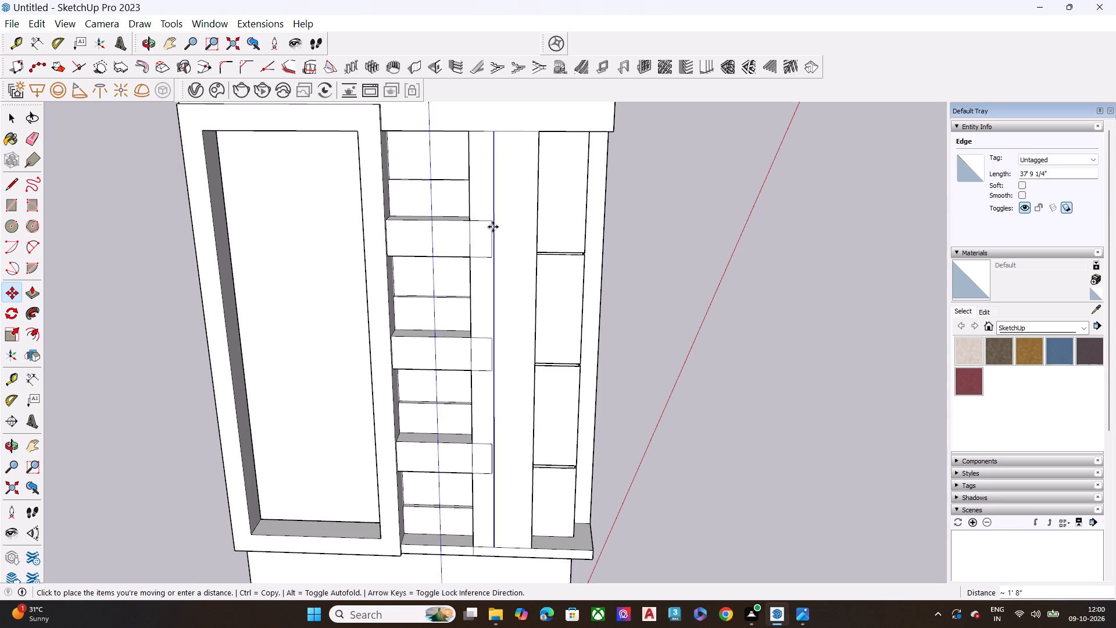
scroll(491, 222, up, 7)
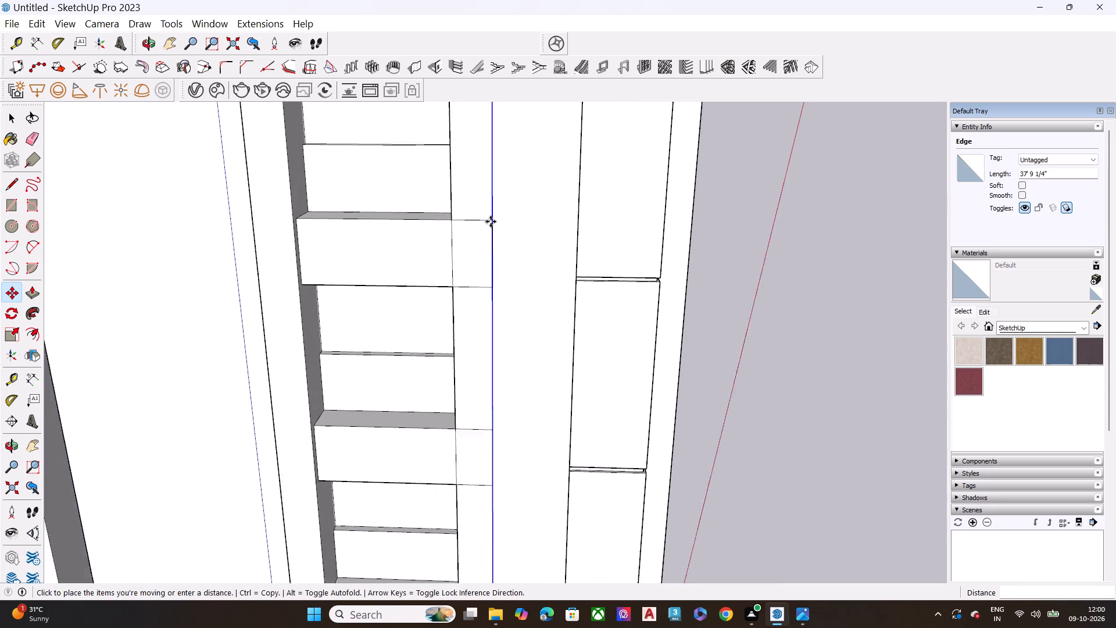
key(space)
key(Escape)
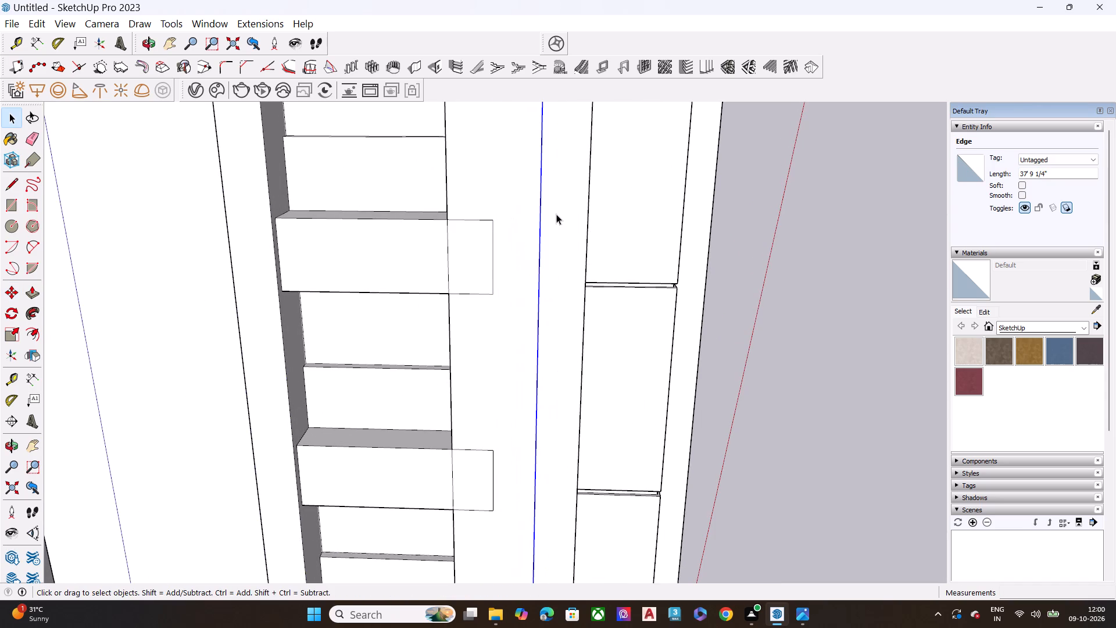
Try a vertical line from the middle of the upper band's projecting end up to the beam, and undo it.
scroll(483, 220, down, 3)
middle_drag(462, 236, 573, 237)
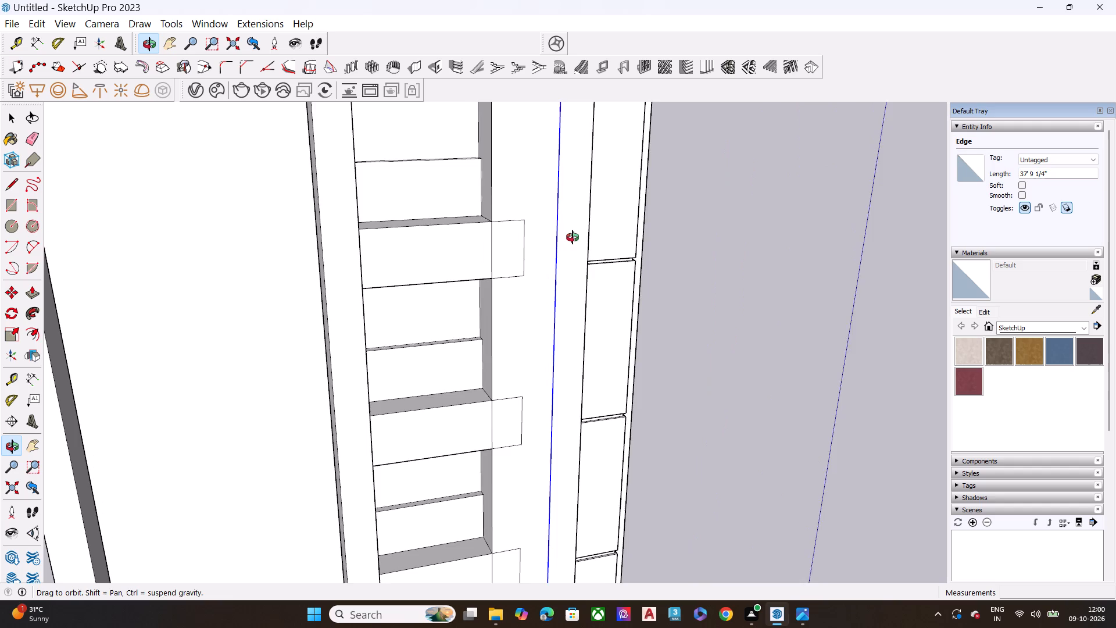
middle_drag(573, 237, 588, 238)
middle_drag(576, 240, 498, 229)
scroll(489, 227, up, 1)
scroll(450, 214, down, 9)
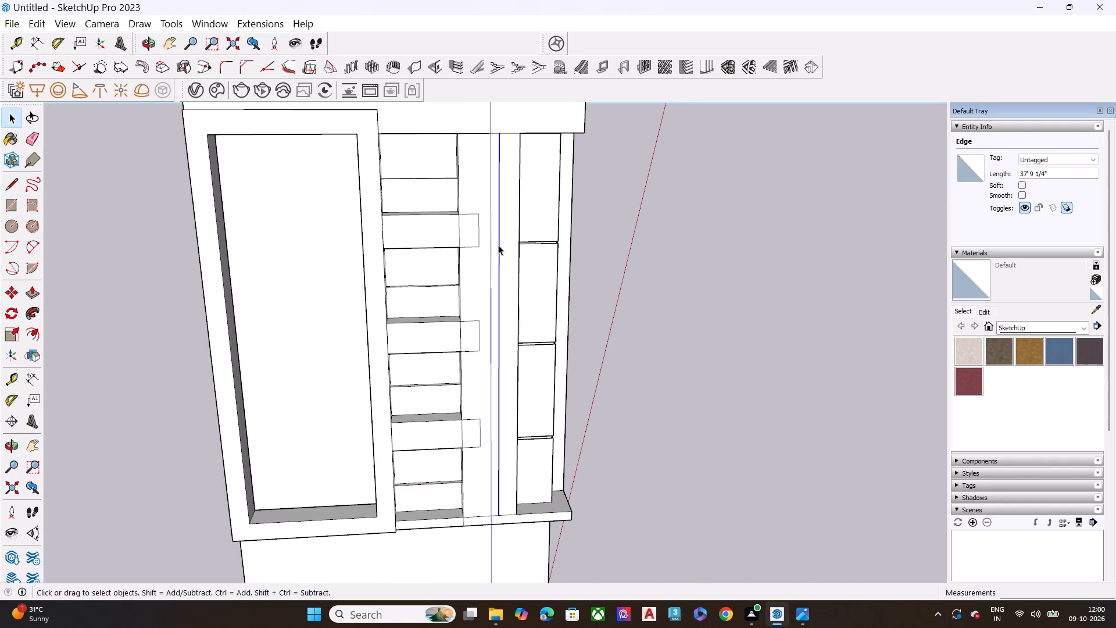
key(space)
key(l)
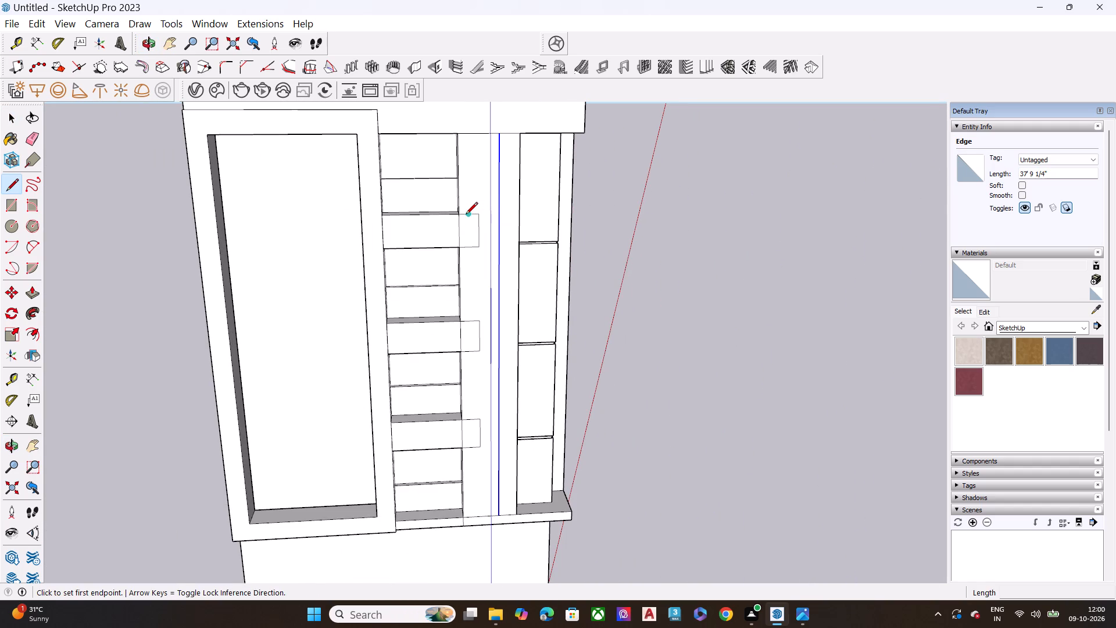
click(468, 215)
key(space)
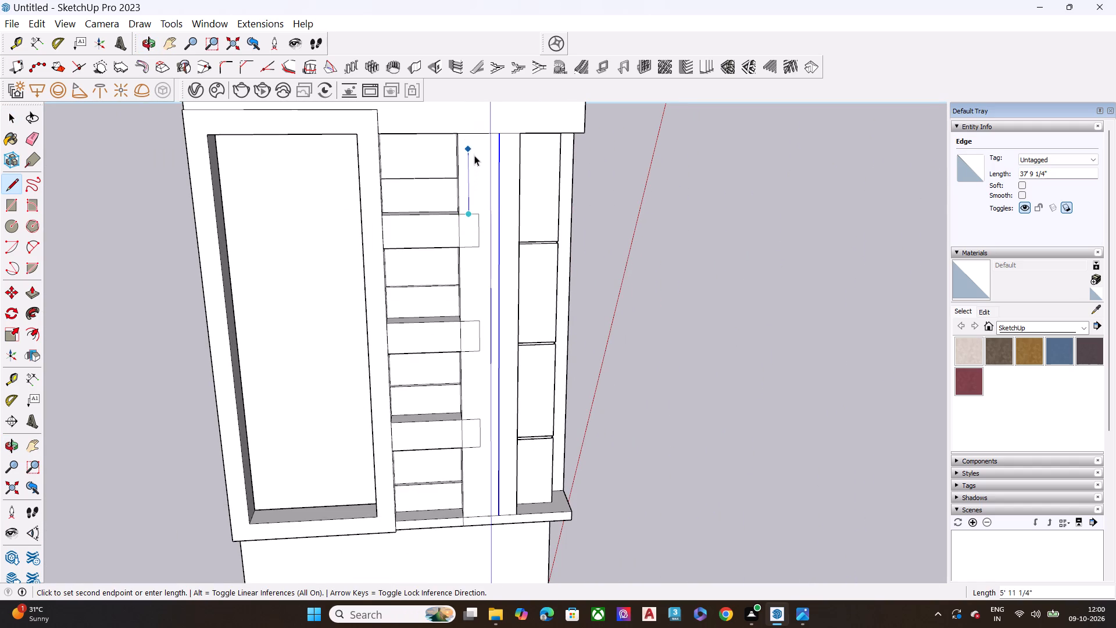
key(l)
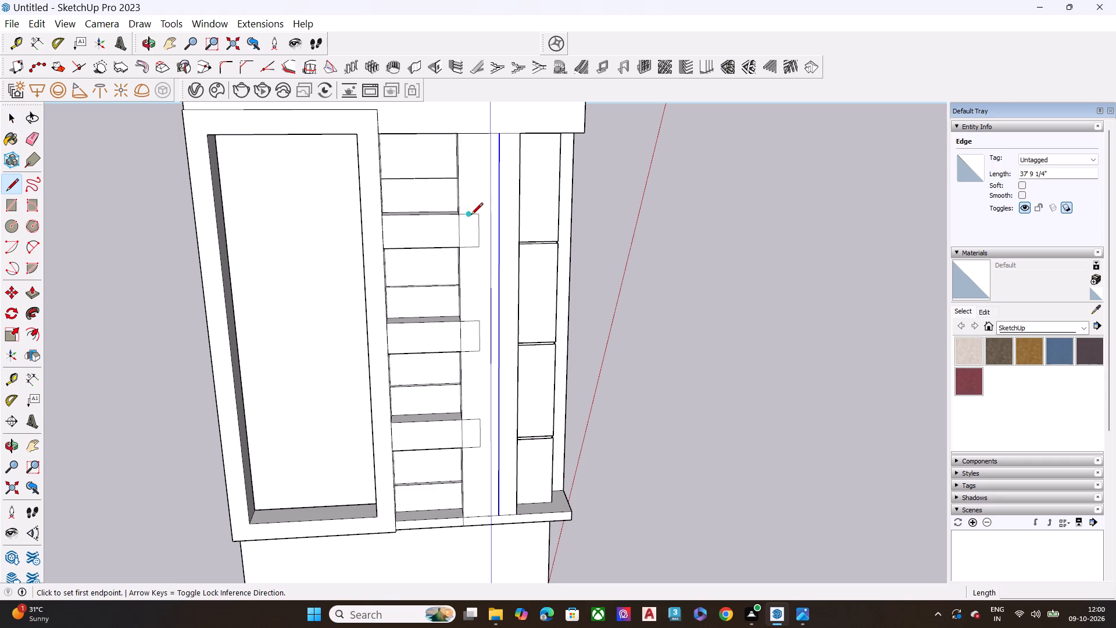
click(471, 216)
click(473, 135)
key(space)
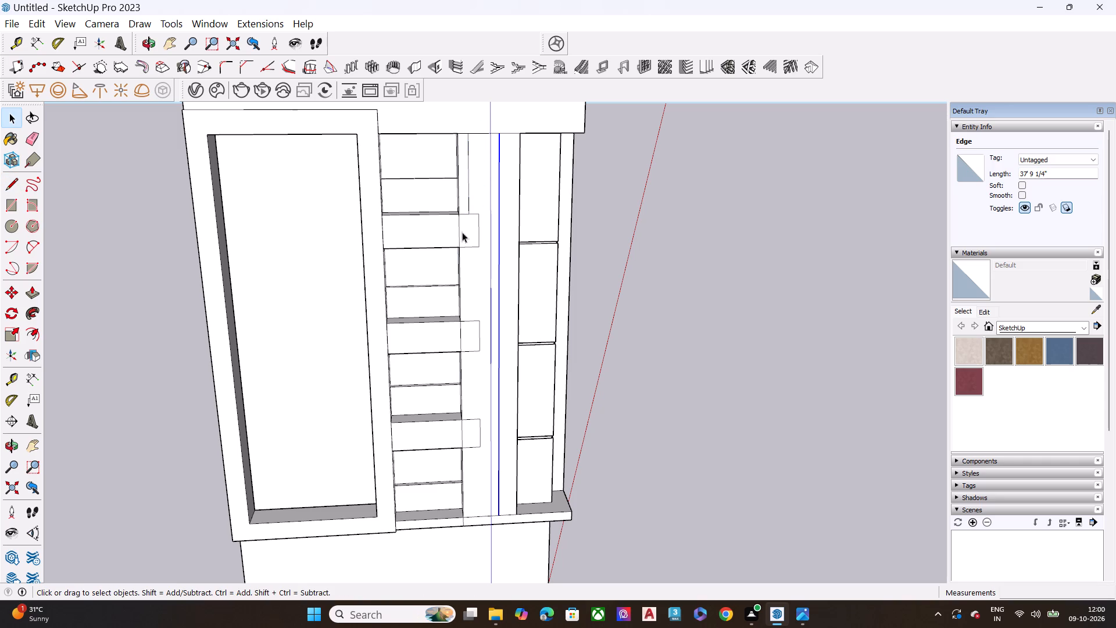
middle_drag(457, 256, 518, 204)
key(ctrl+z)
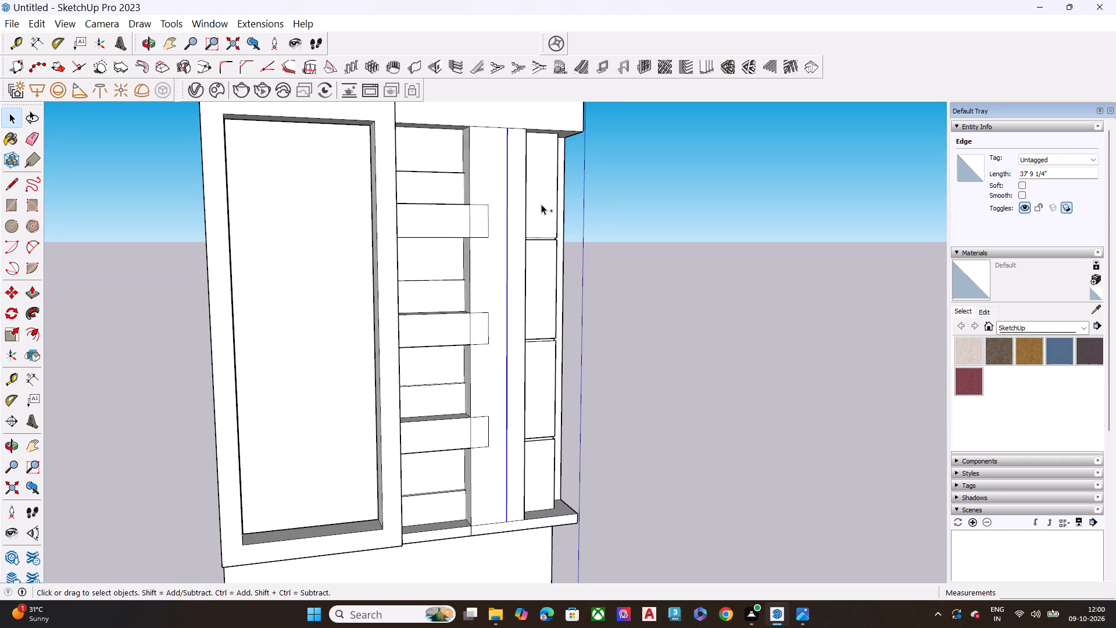
Push/Pull the top window's corner-side face further inward, past the vertical line on the band below it.
scroll(464, 184, up, 7)
middle_drag(464, 193, 521, 237)
scroll(474, 204, down, 1)
key(space)
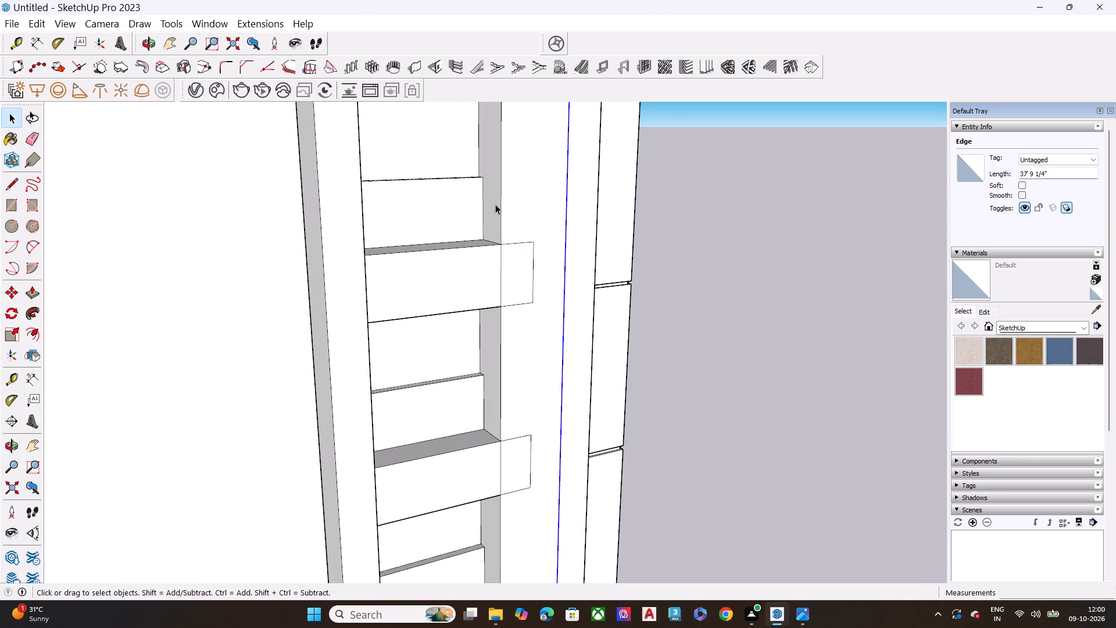
click(495, 204)
key(p)
click(492, 204)
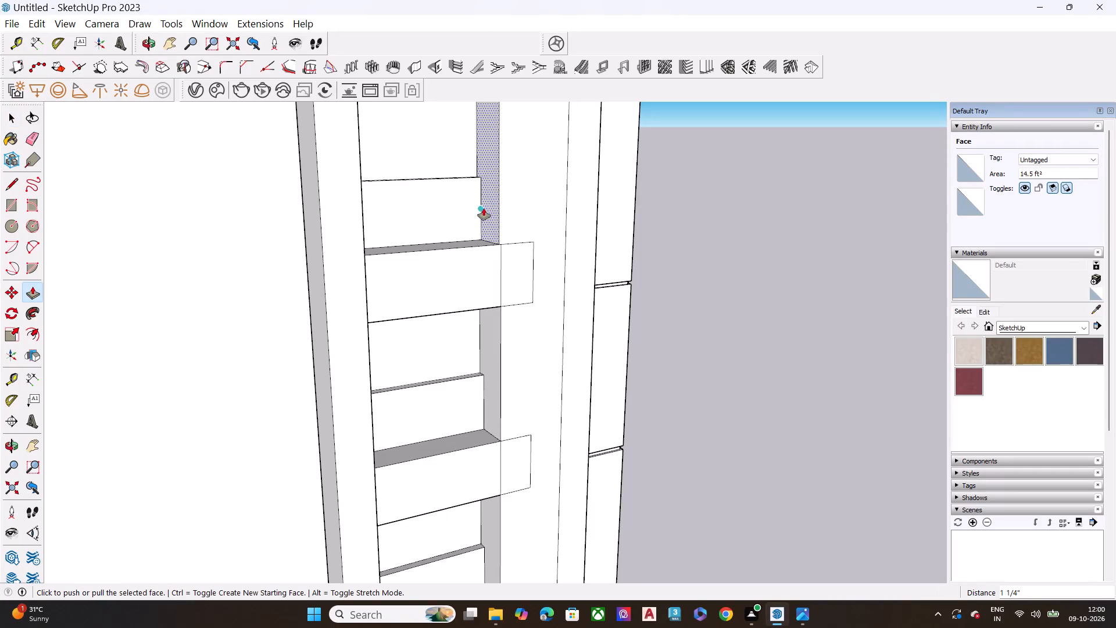
drag(490, 206, 478, 209)
click(470, 209)
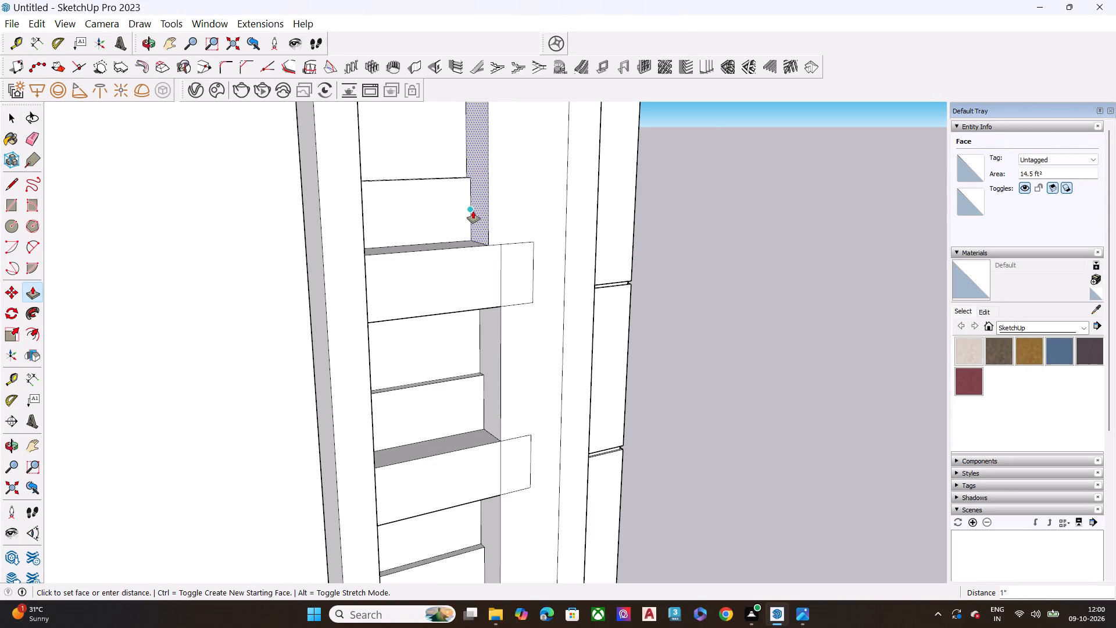
scroll(480, 201, down, 6)
middle_drag(454, 200, 387, 206)
middle_drag(414, 208, 435, 207)
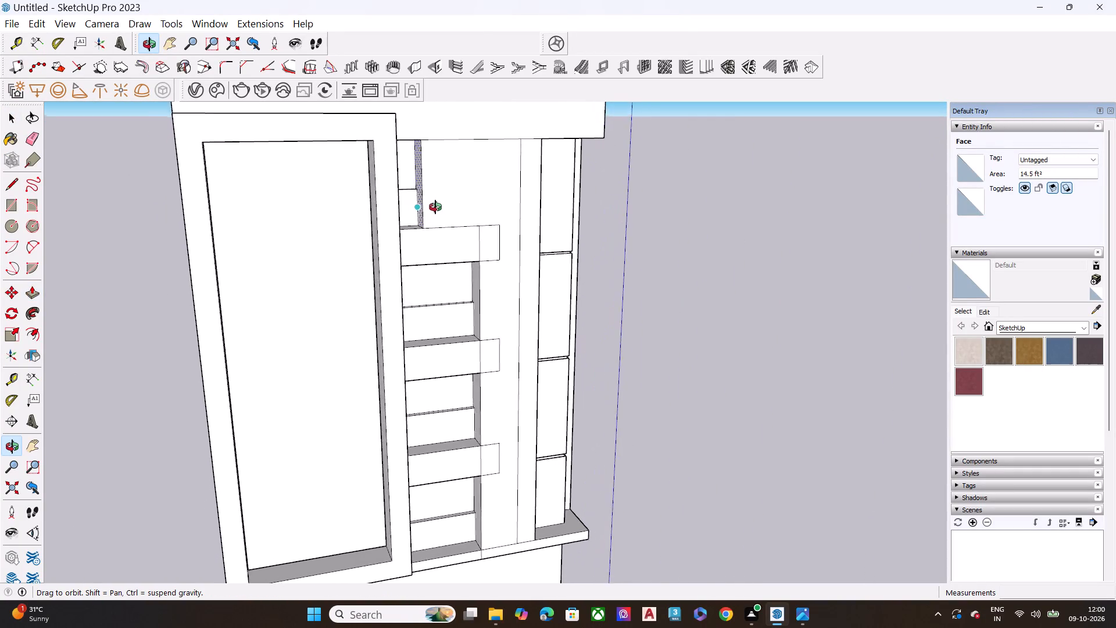
middle_drag(435, 207, 387, 223)
key(Escape)
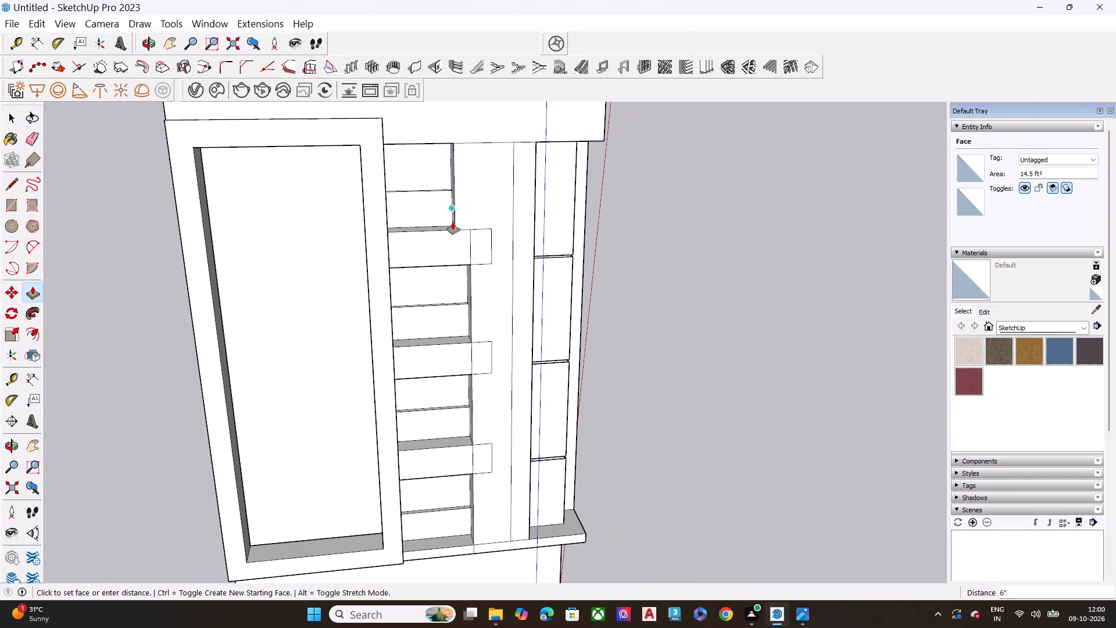
scroll(472, 263, up, 6)
scroll(474, 222, down, 4)
key(space)
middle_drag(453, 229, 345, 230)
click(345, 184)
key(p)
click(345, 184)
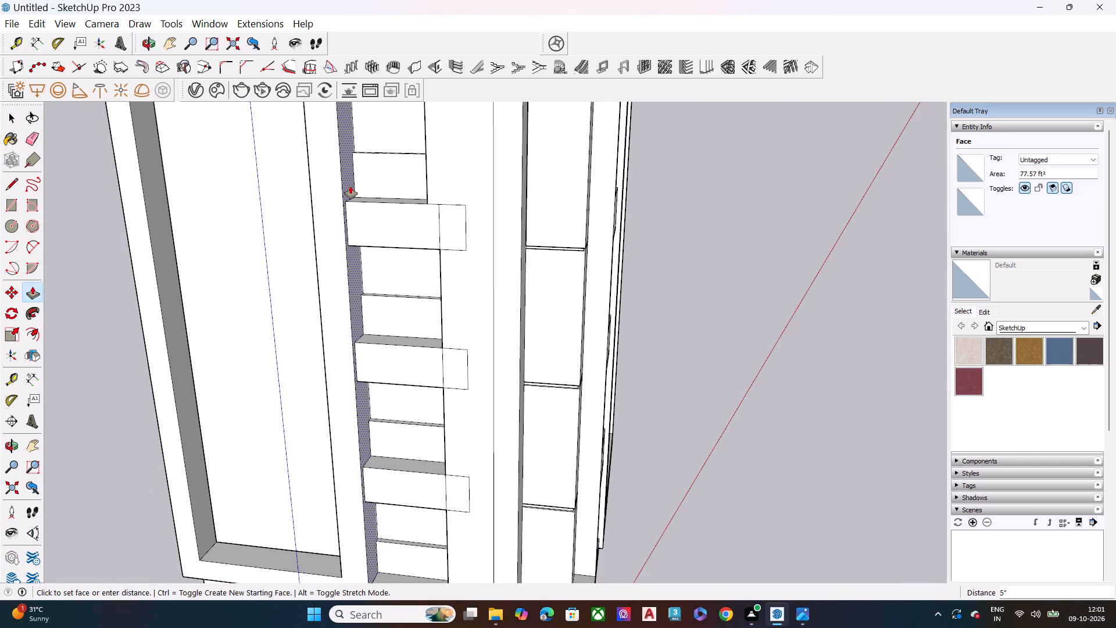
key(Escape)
Move the full-height vertical line on the pier sideways, closer to the window column.
middle_drag(460, 207, 578, 191)
scroll(458, 190, down, 8)
middle_drag(478, 228, 493, 228)
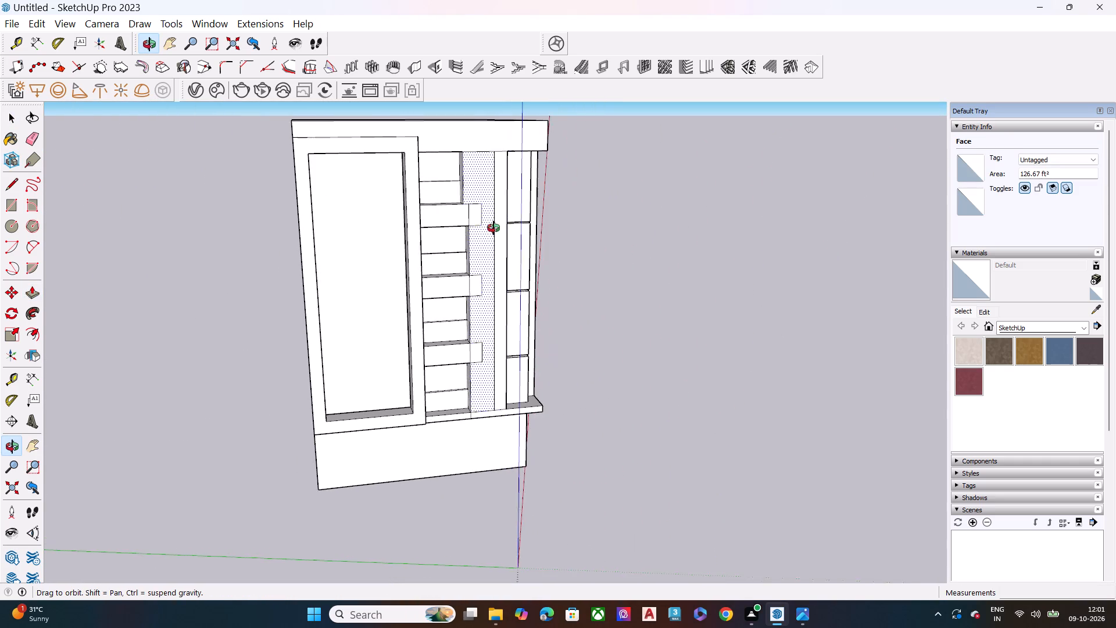
middle_drag(493, 228, 451, 229)
scroll(508, 219, up, 6)
key(space)
middle_drag(530, 231, 478, 231)
scroll(477, 231, down, 3)
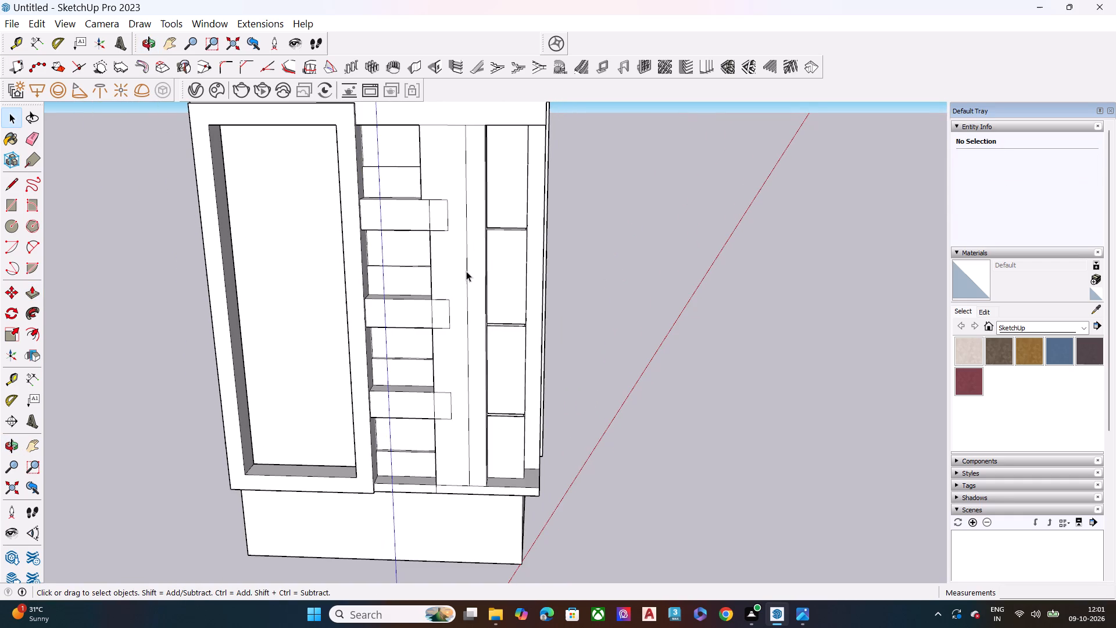
click(466, 271)
key(m)
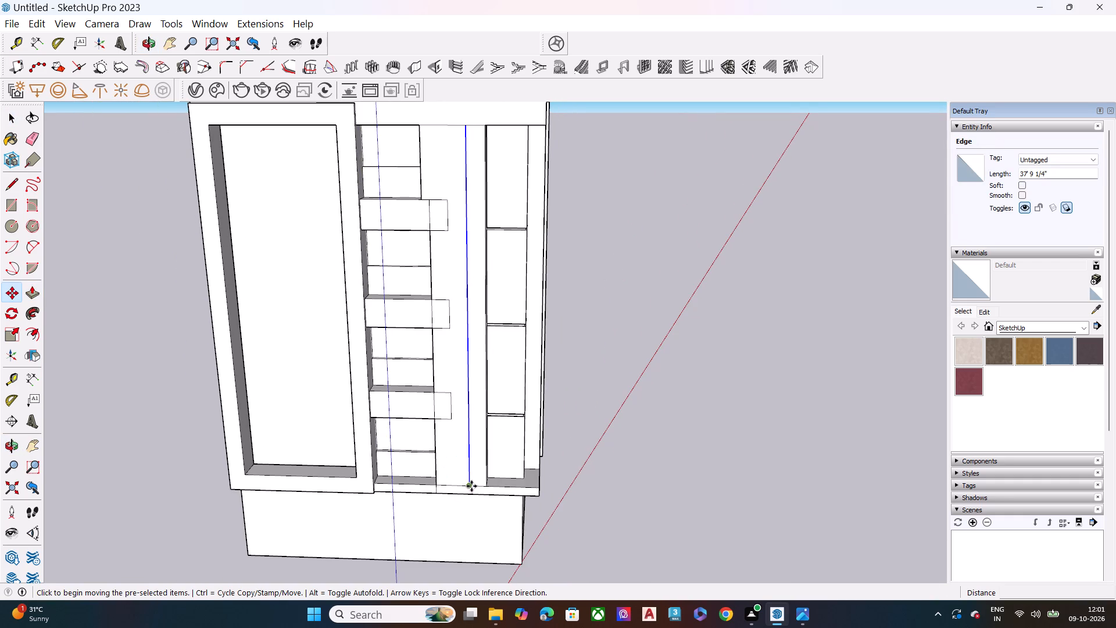
click(471, 486)
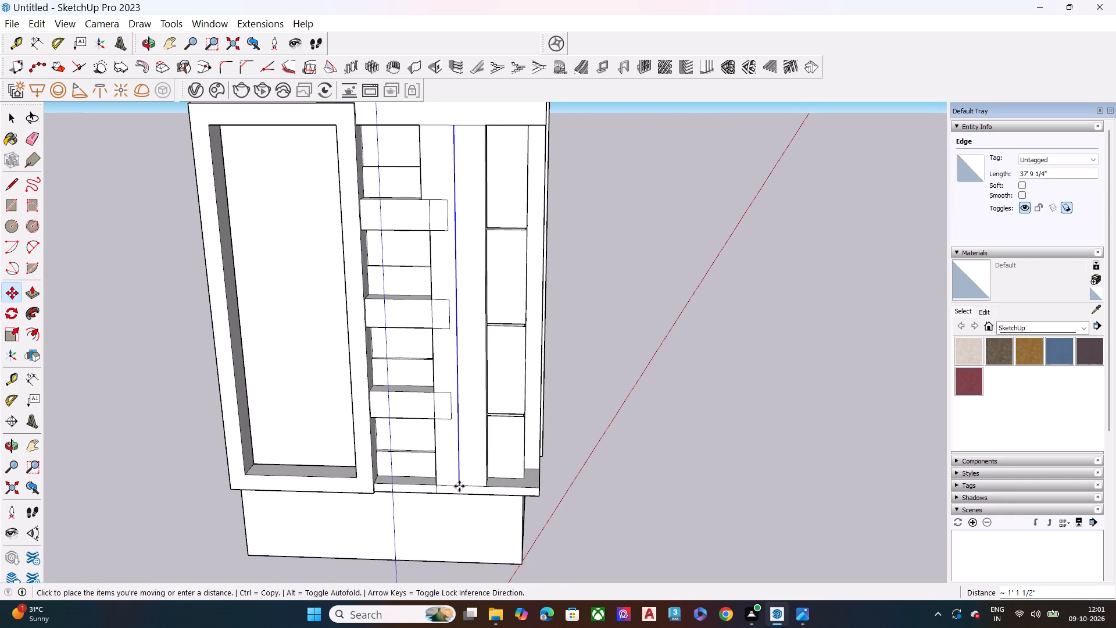
click(463, 486)
key(space)
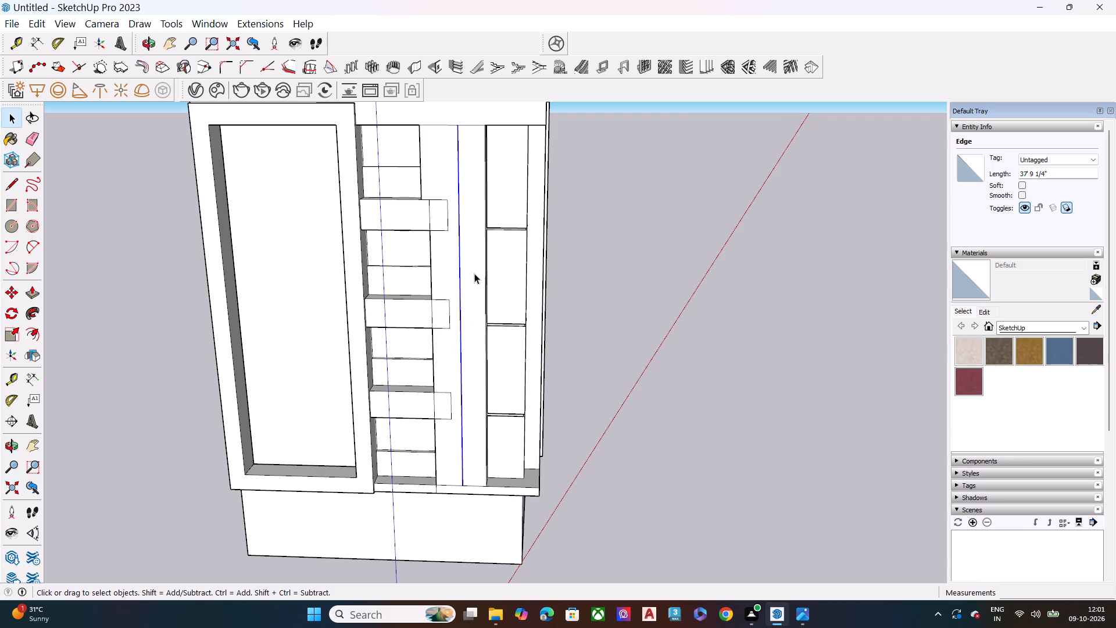
Examine the building corner from both facades, comparing the pier divisions, band ends and window openings.
middle_drag(520, 256, 348, 262)
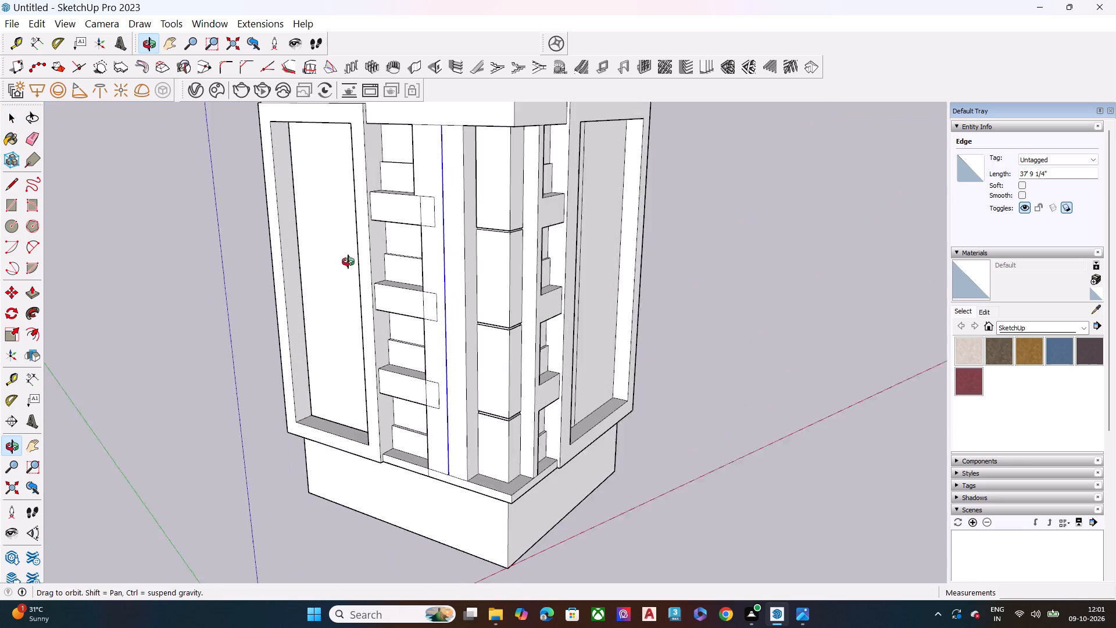
middle_drag(348, 262, 325, 262)
scroll(478, 227, up, 5)
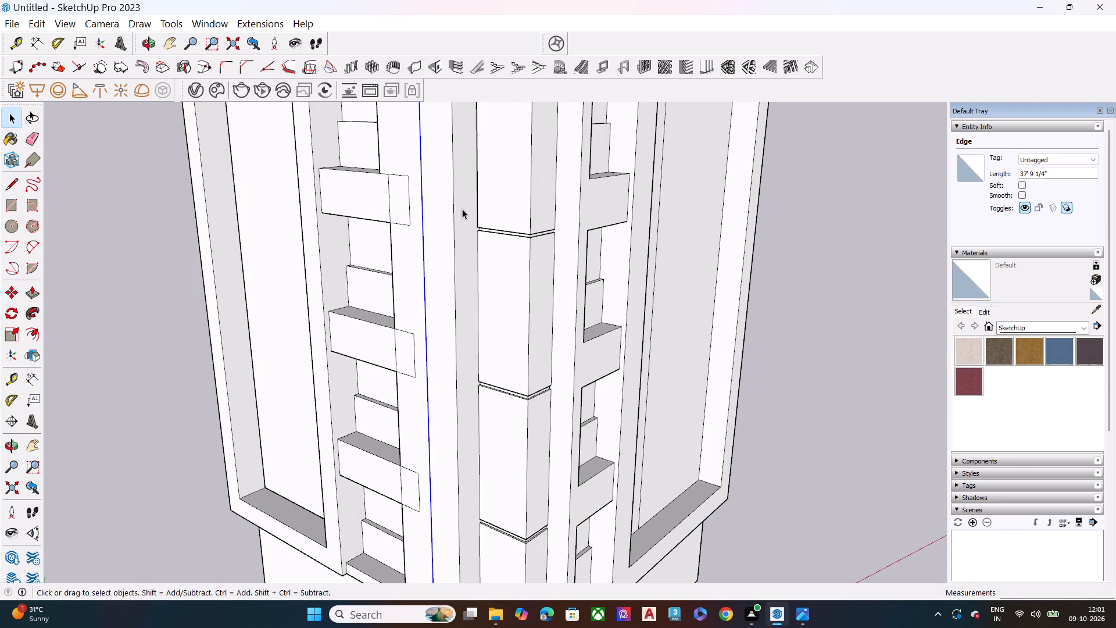
middle_drag(462, 209, 513, 204)
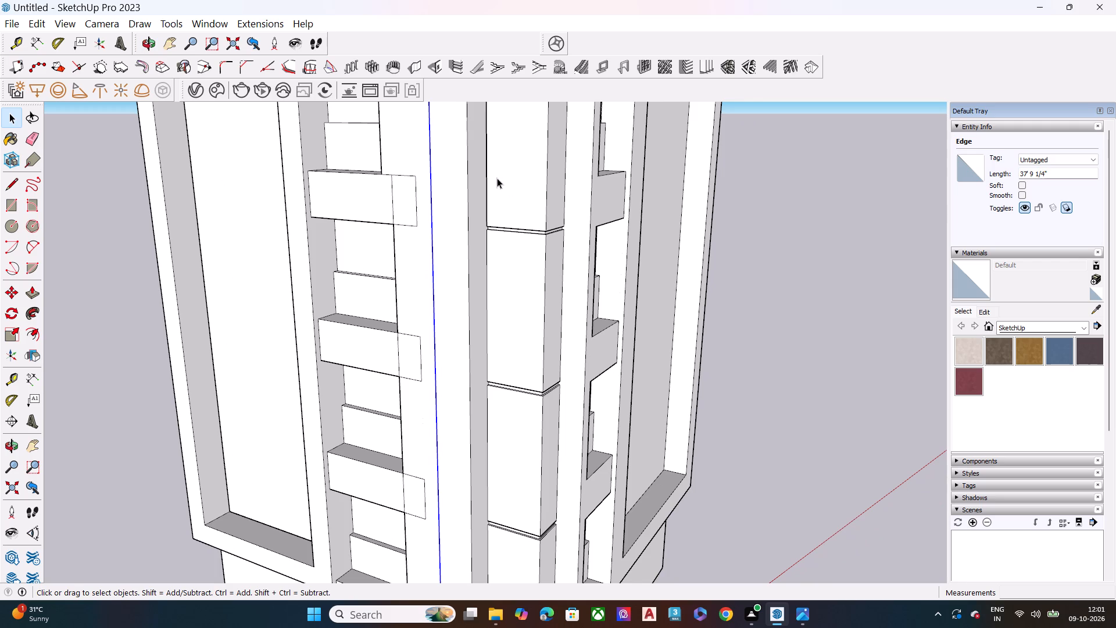
scroll(485, 193, down, 3)
middle_drag(515, 245, 478, 228)
scroll(484, 203, down, 6)
scroll(495, 156, up, 6)
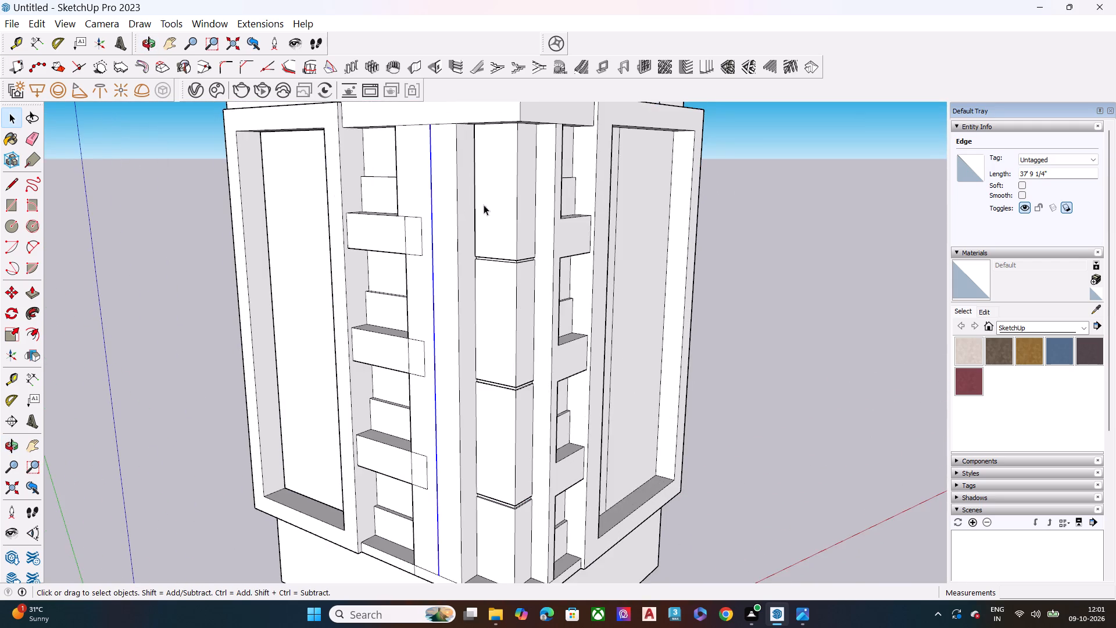
middle_drag(484, 205, 475, 185)
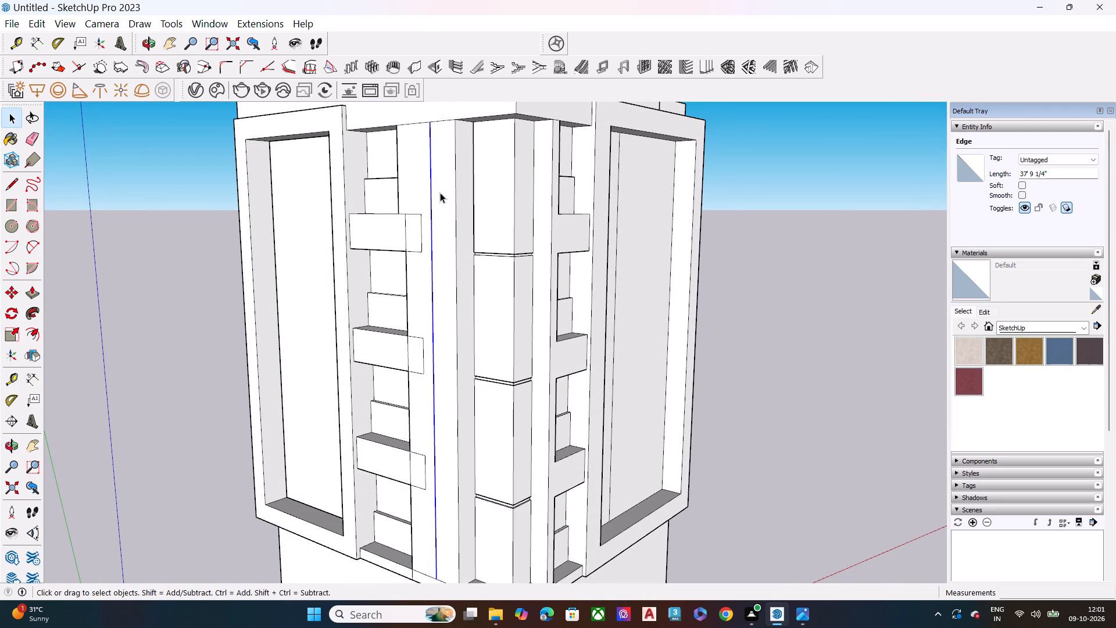
Draw a horizontal line about 2' 1" long across the corner pier's narrow return face, near its upper end.
key(l)
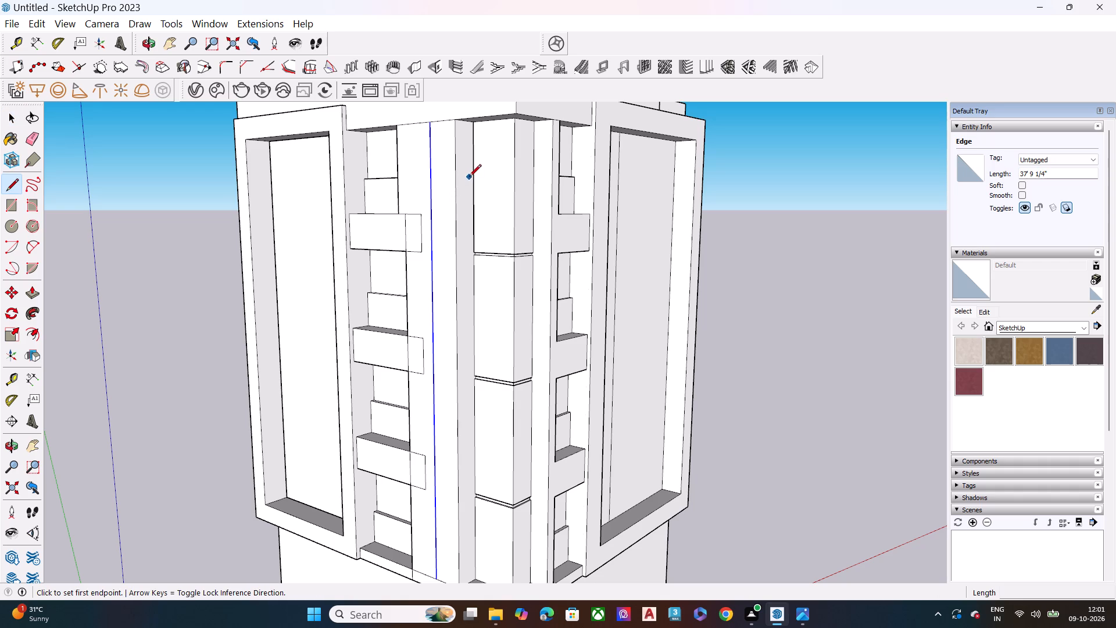
middle_drag(468, 181, 499, 185)
scroll(488, 181, up, 7)
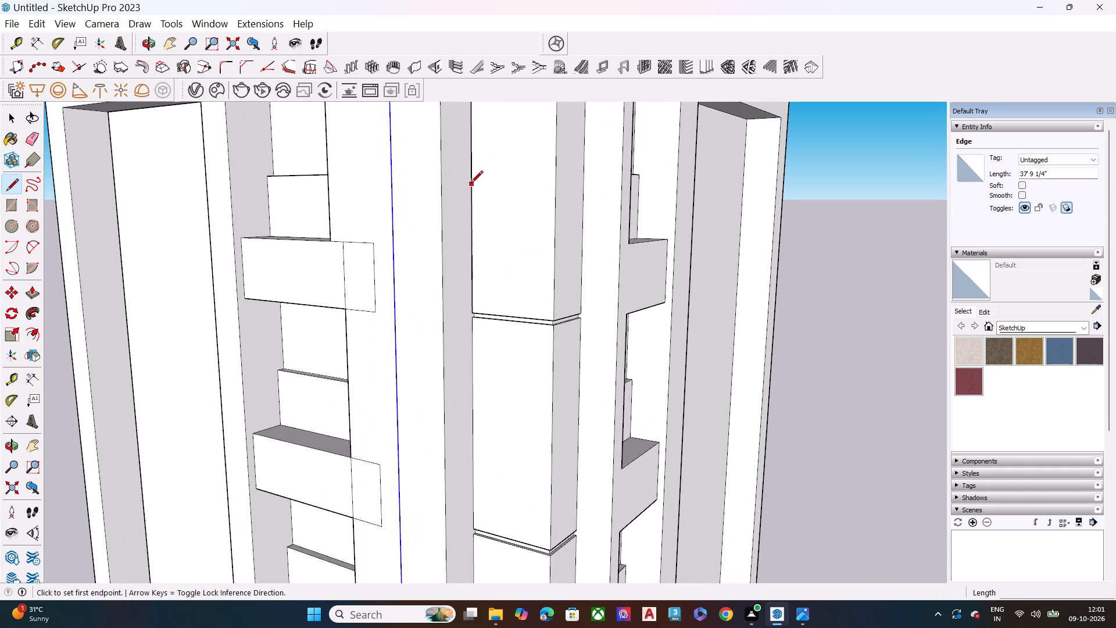
click(471, 184)
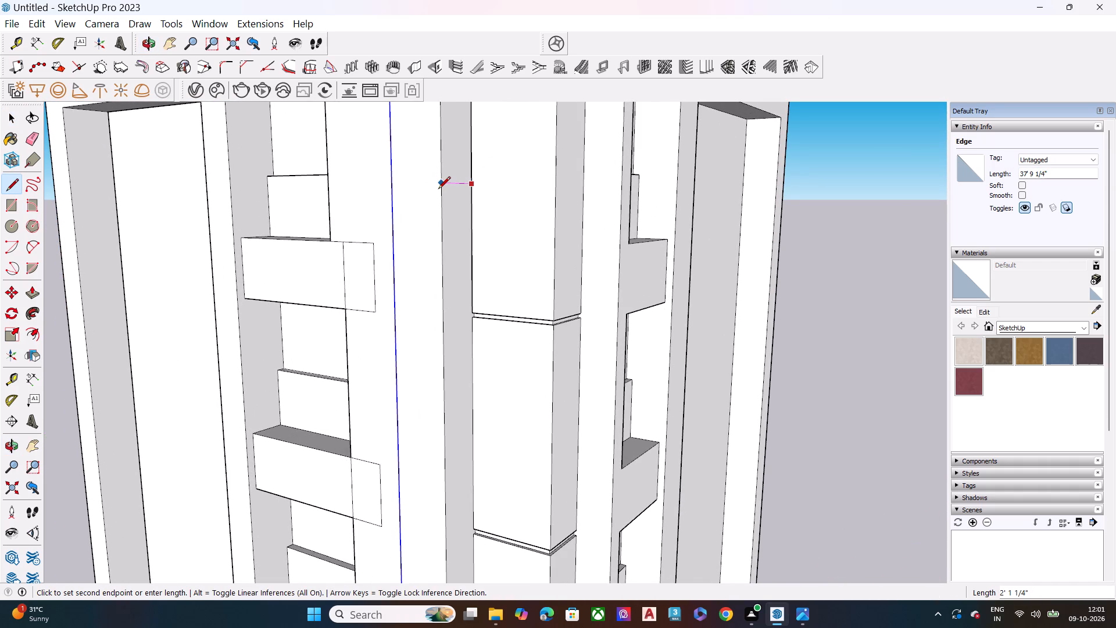
click(438, 190)
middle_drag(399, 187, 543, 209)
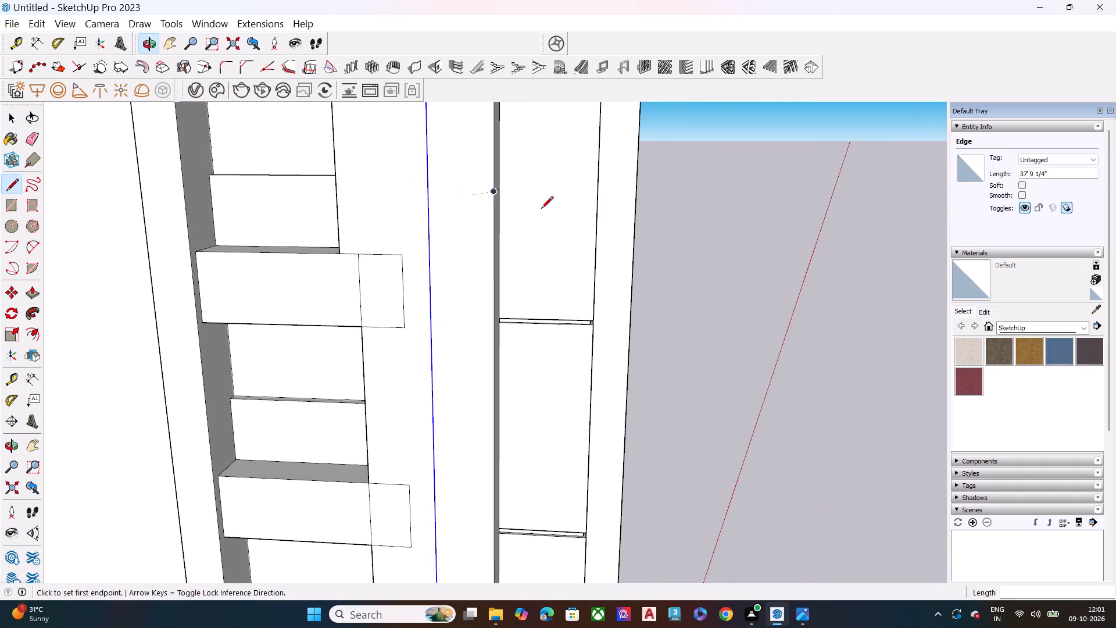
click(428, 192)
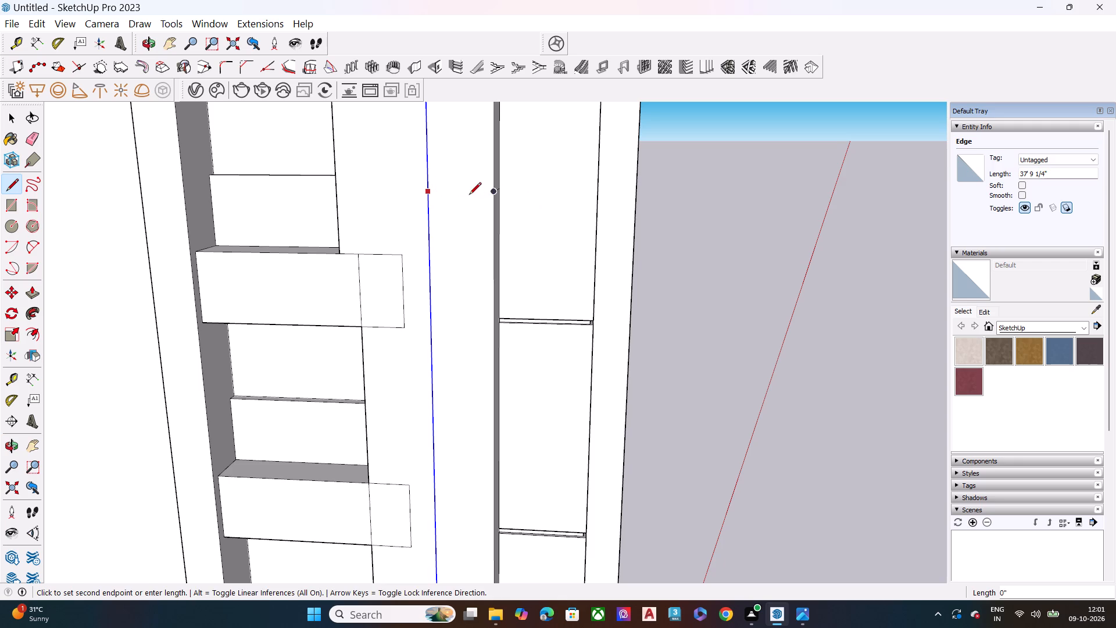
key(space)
Continue the horizontal line around the pier's front face, from the return face's edge to the full-height vertical dividing line.
middle_drag(499, 206, 417, 206)
scroll(417, 206, up, 3)
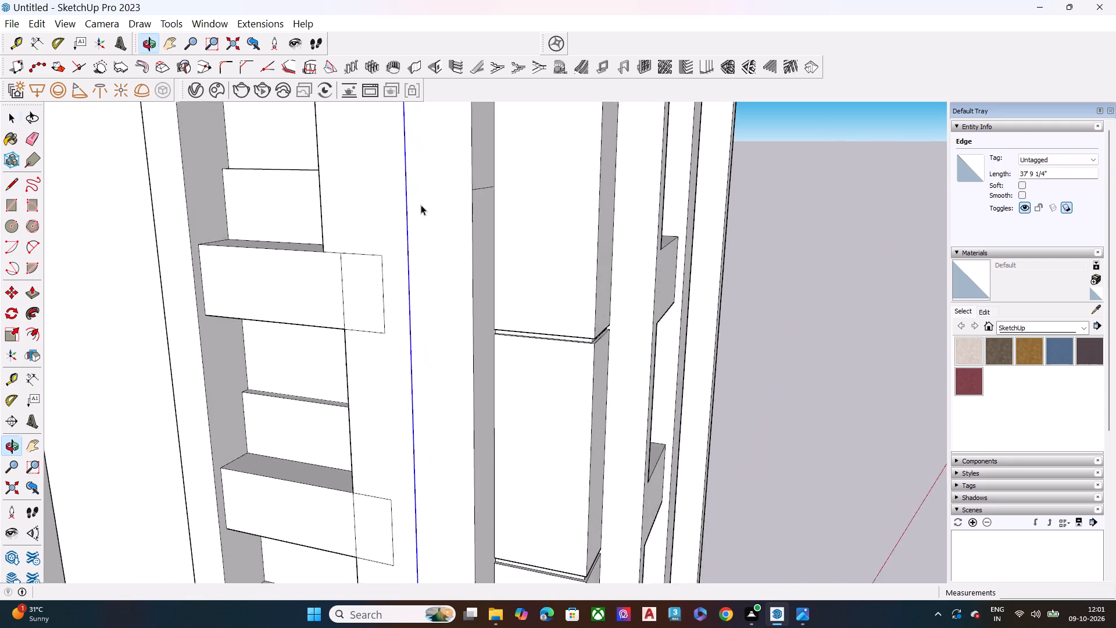
scroll(421, 205, up, 5)
key(l)
click(525, 176)
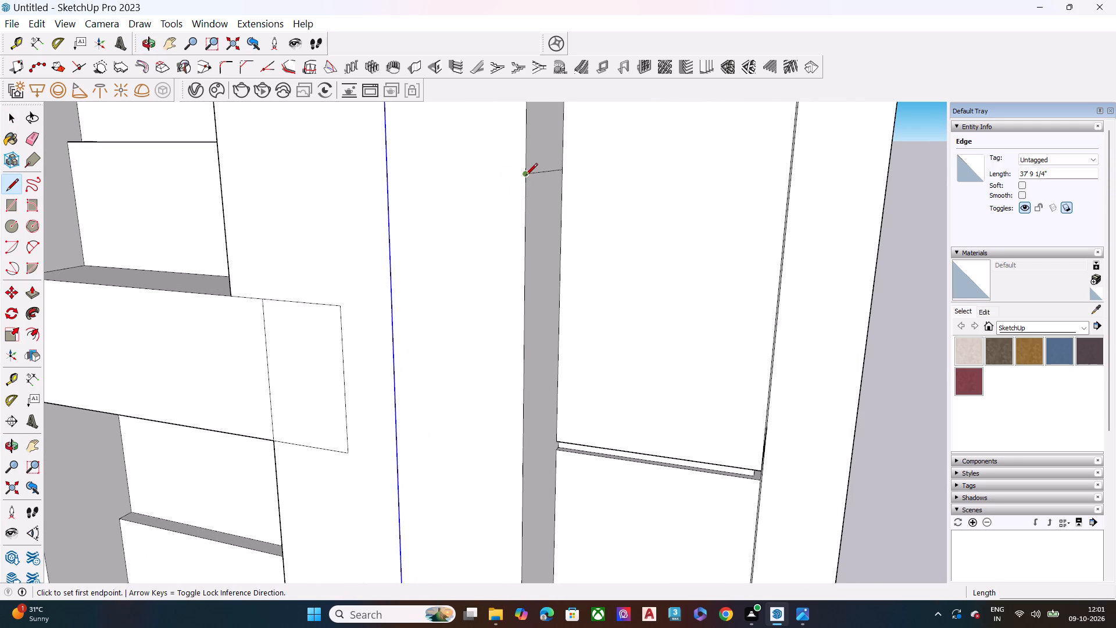
middle_drag(404, 173, 642, 195)
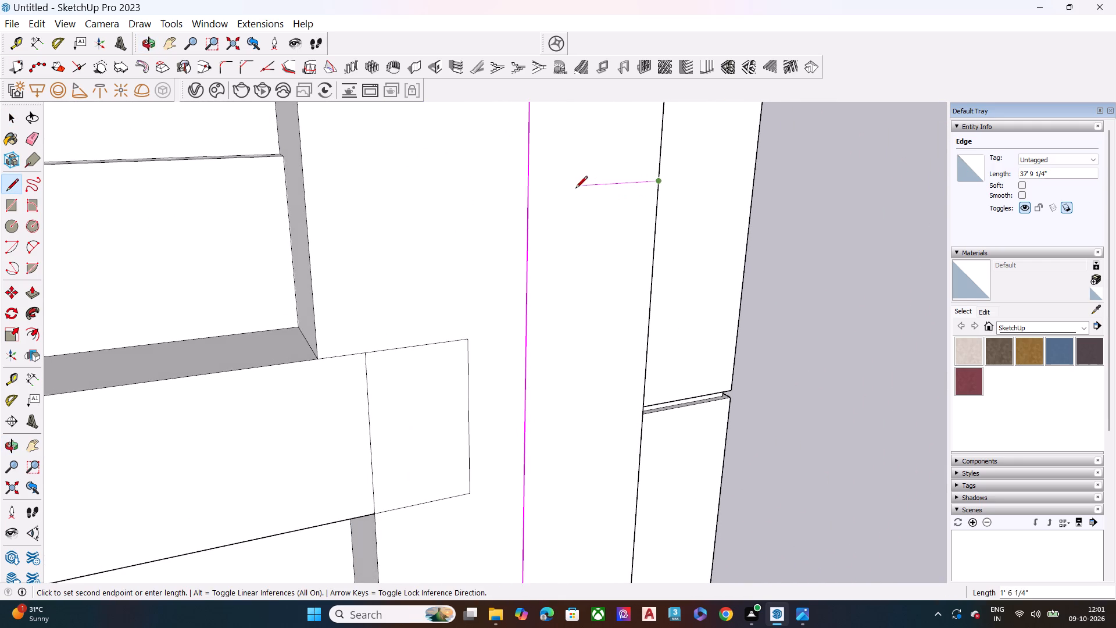
click(531, 192)
key(space)
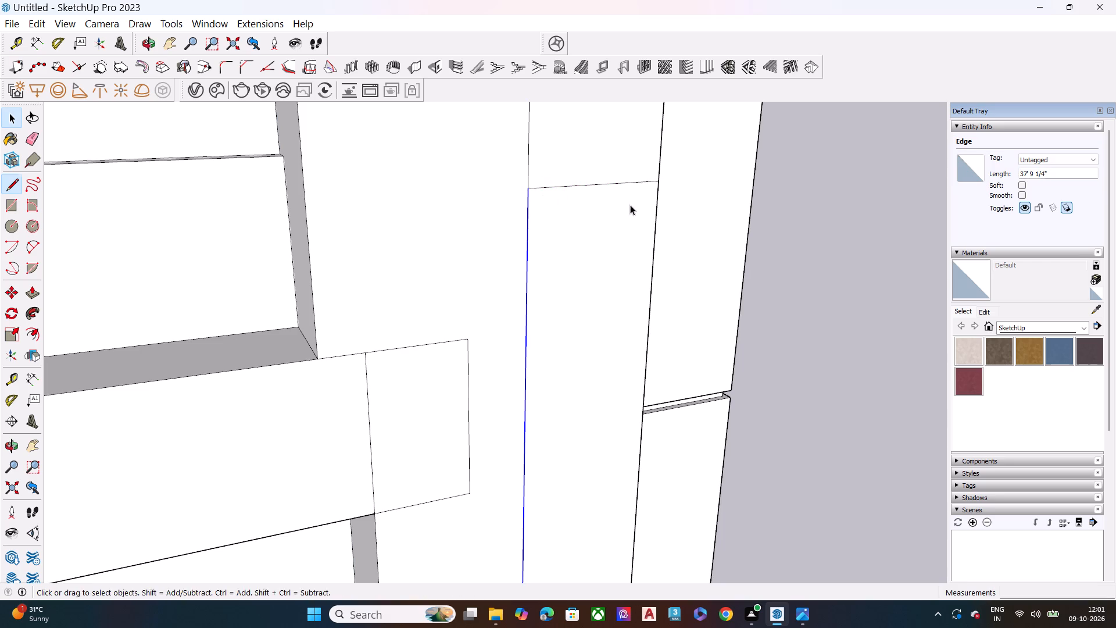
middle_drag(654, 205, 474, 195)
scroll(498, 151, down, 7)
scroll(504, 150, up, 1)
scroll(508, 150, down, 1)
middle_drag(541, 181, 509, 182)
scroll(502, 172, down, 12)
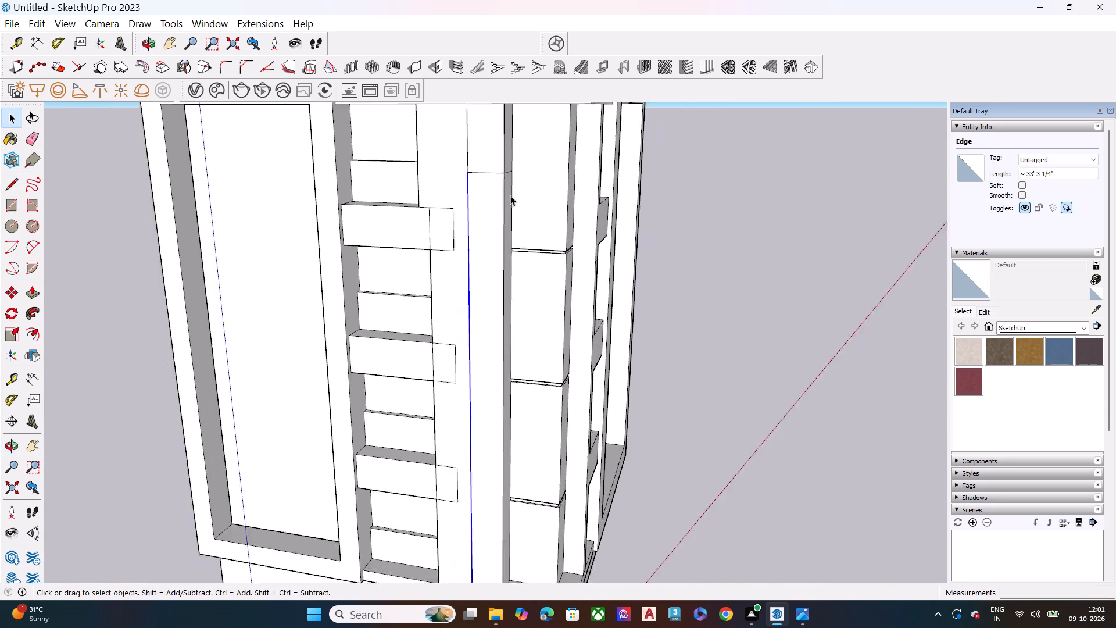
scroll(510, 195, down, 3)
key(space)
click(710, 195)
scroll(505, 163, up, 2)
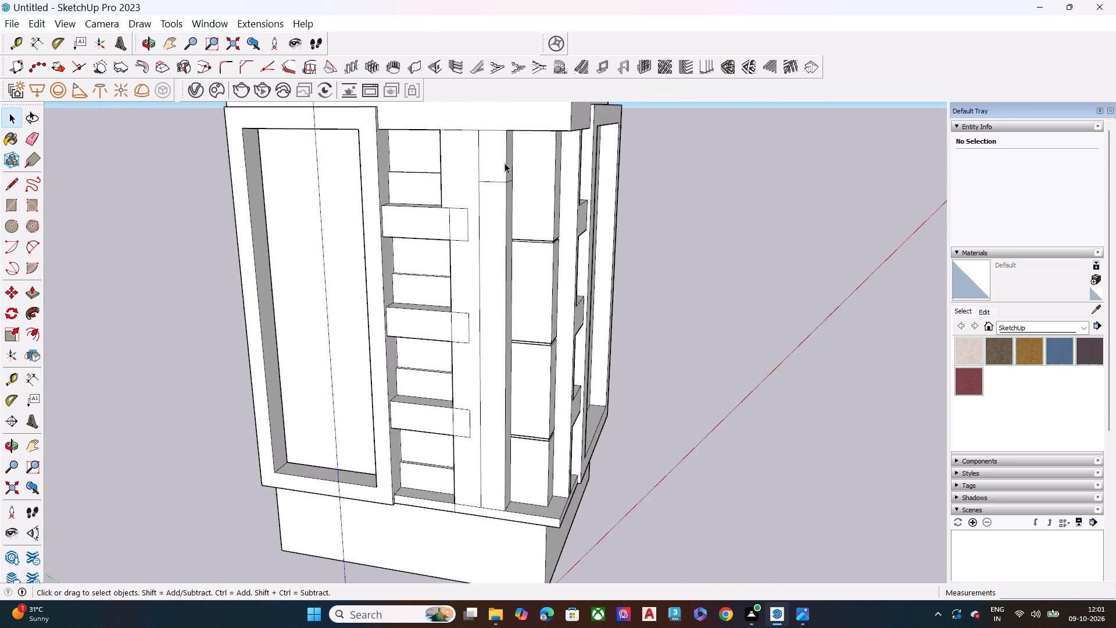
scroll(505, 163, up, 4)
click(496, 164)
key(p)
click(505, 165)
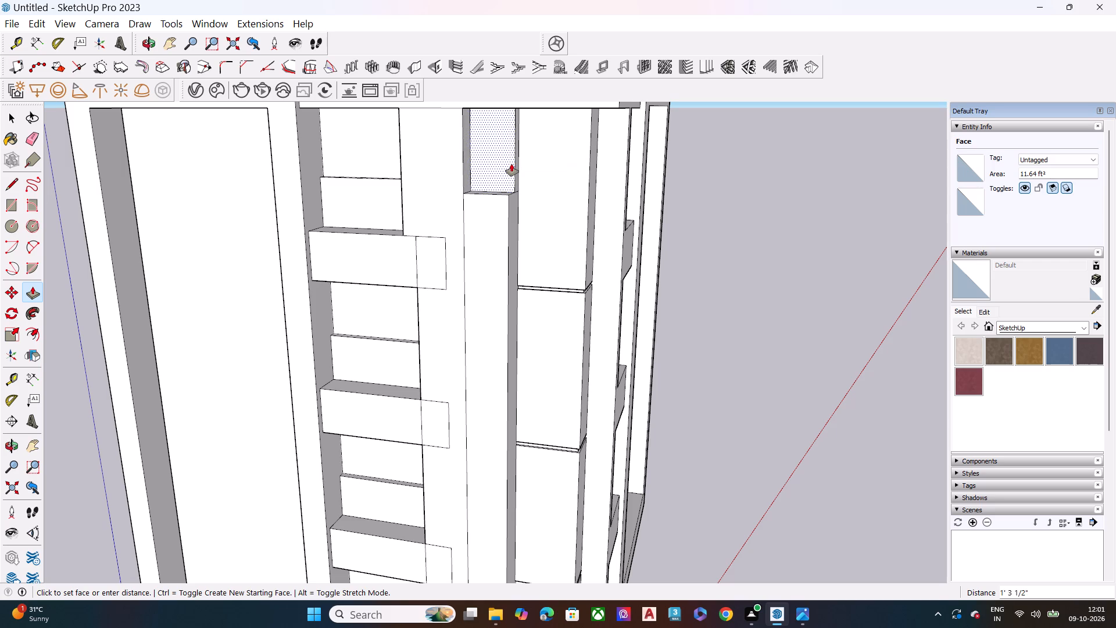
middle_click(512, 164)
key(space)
Push/Pull the pier's front face above the horizontal line inward by 2' 1 1/4", up to the offset limit.
scroll(532, 161, up, 1)
middle_drag(532, 161, 449, 163)
scroll(496, 187, down, 4)
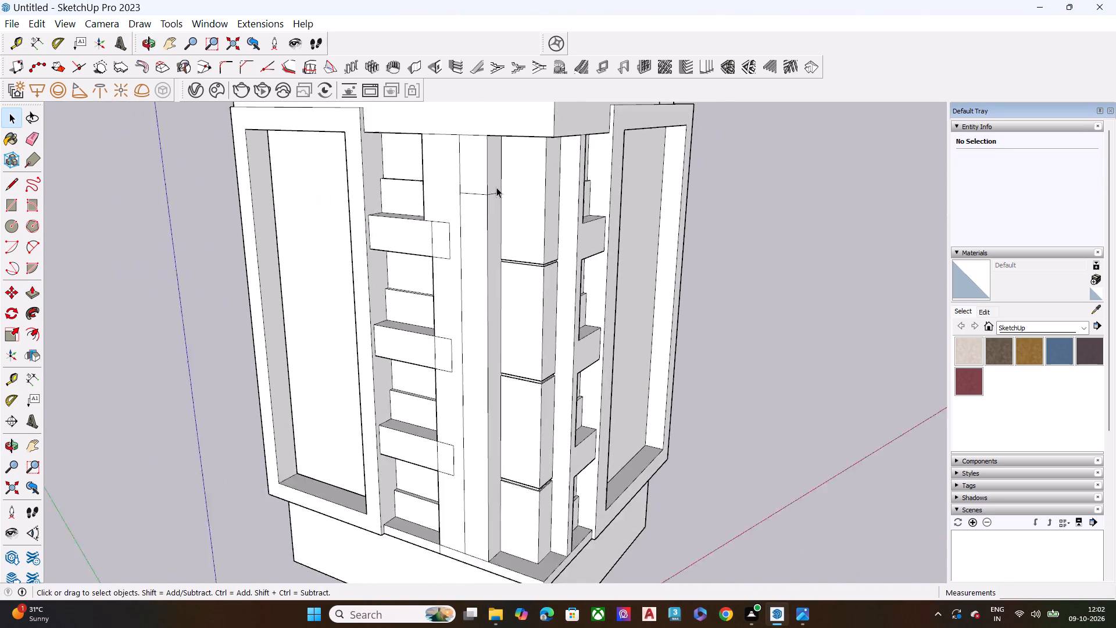
scroll(496, 187, down, 2)
middle_drag(491, 205, 424, 204)
scroll(446, 179, up, 6)
click(485, 184)
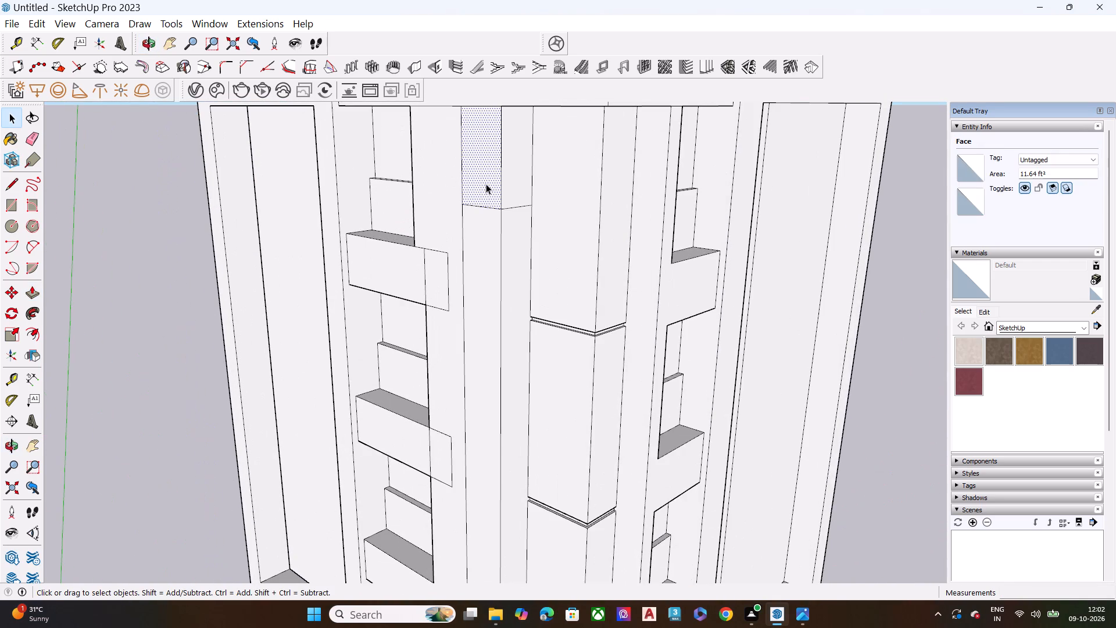
key(p)
click(486, 184)
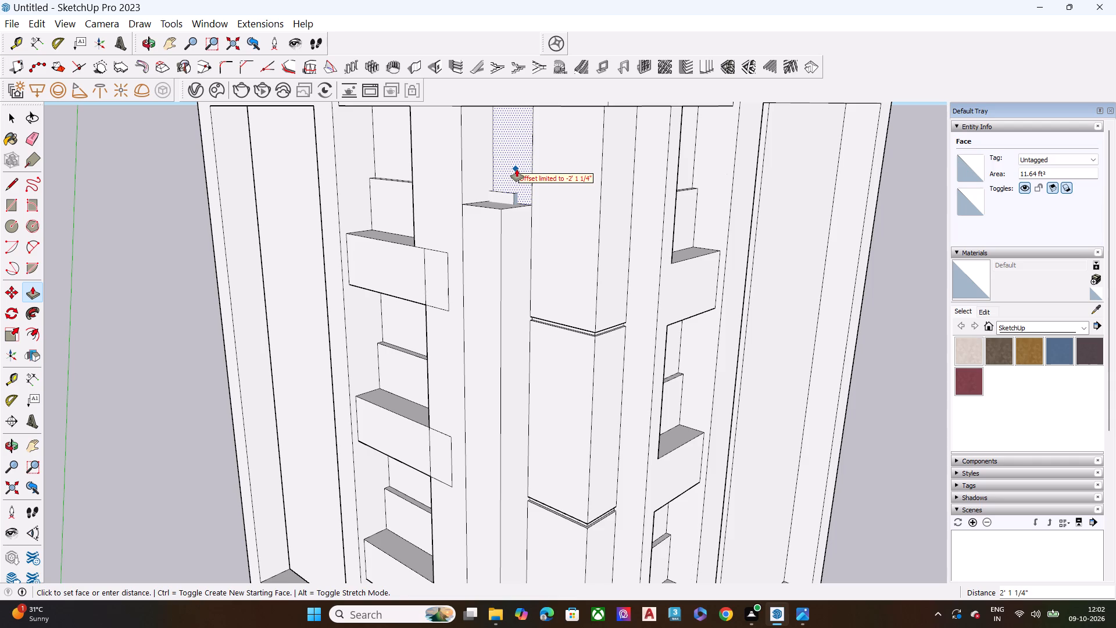
click(517, 169)
key(space)
Push/Pull the face of the small leftover block above the shortened pier back flush with the wall behind.
scroll(509, 196, up, 11)
click(509, 197)
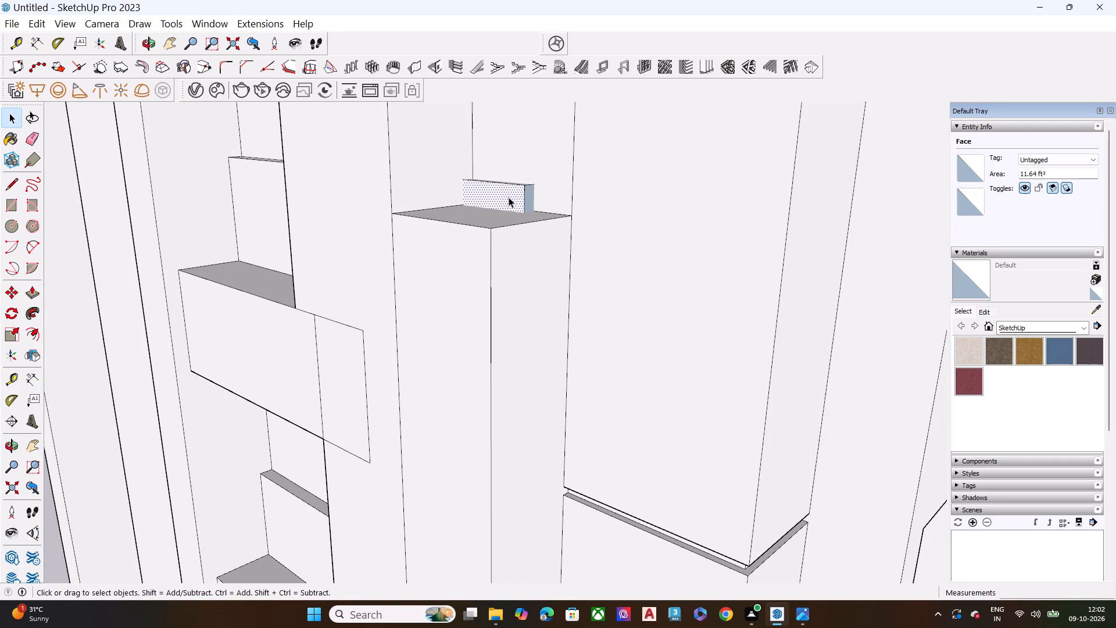
key(p)
click(509, 197)
click(528, 185)
key(space)
Delete the two leftover edges outlining the small block on the wall above the shortened pier.
scroll(532, 198, up, 3)
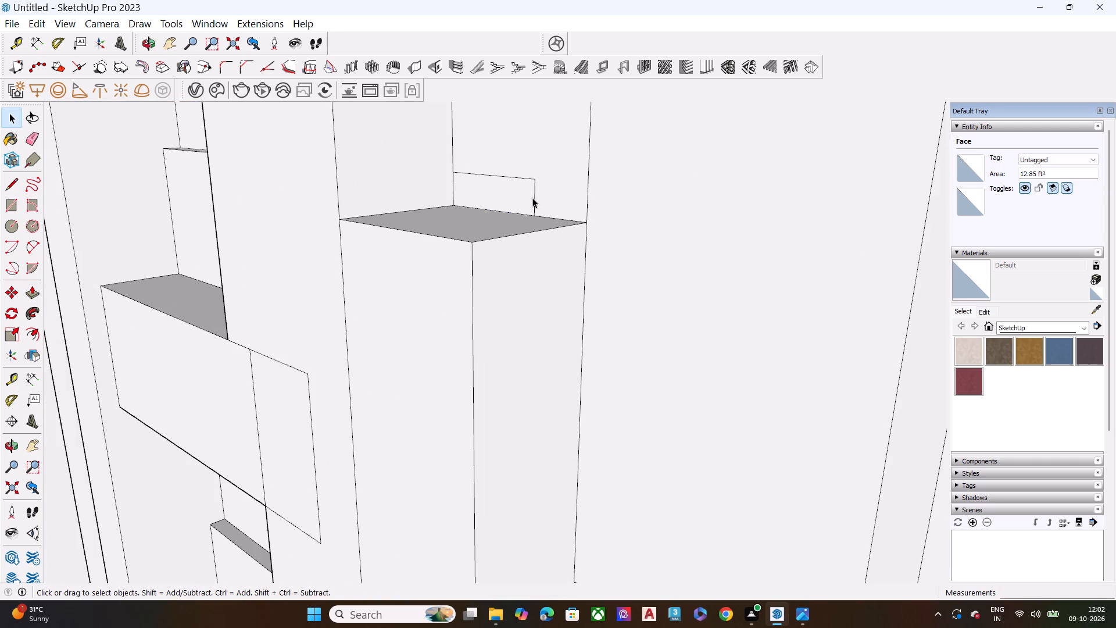
click(532, 198)
click(533, 197)
key(Delete)
click(524, 176)
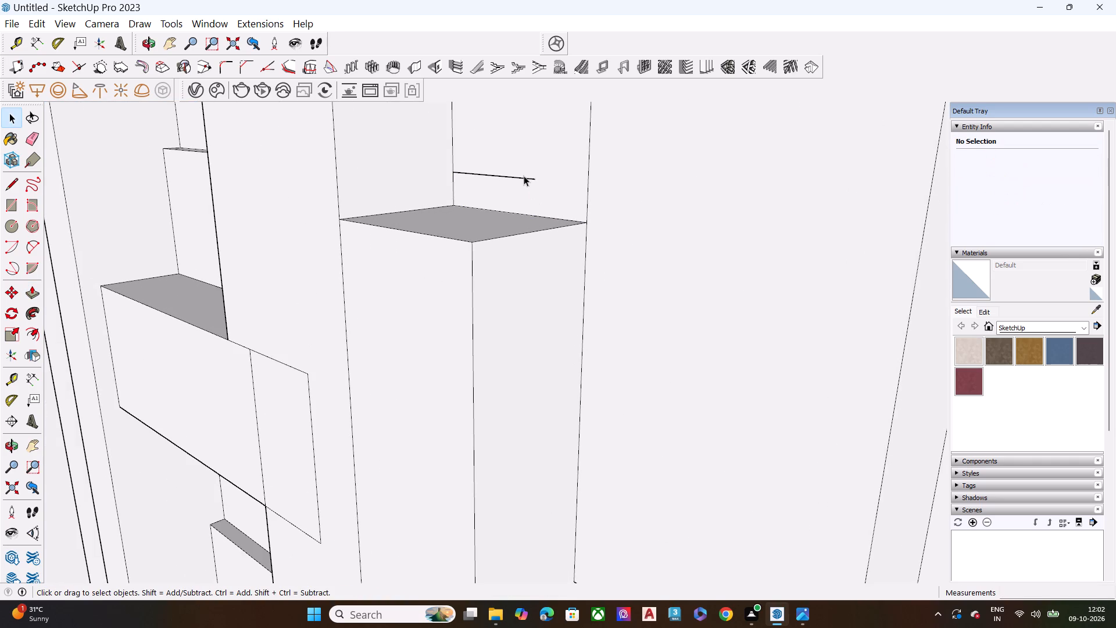
click(526, 179)
key(Delete)
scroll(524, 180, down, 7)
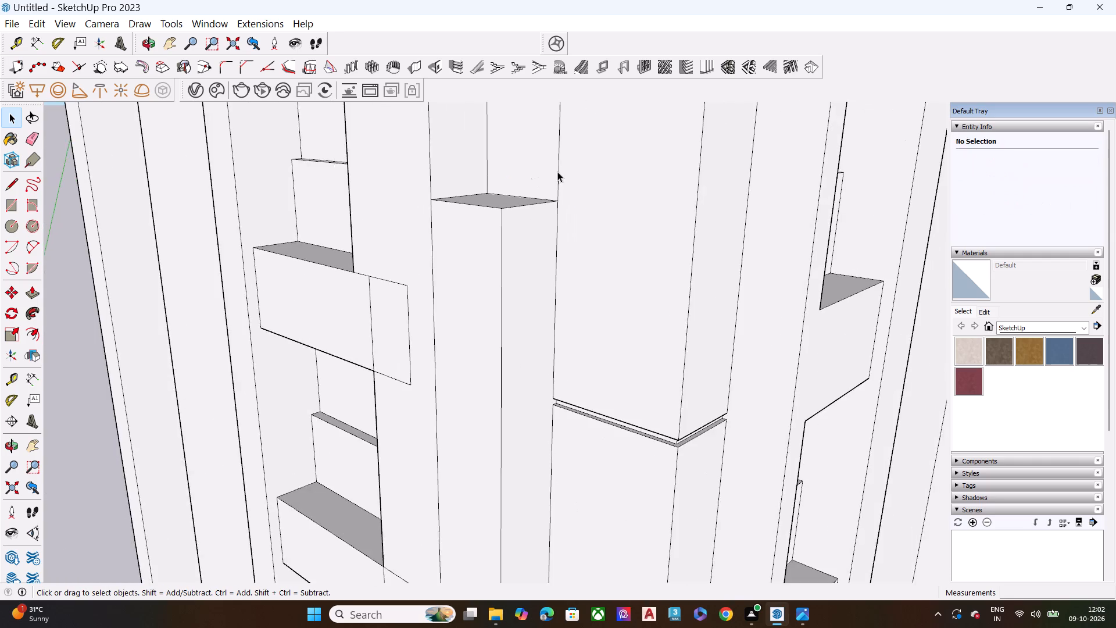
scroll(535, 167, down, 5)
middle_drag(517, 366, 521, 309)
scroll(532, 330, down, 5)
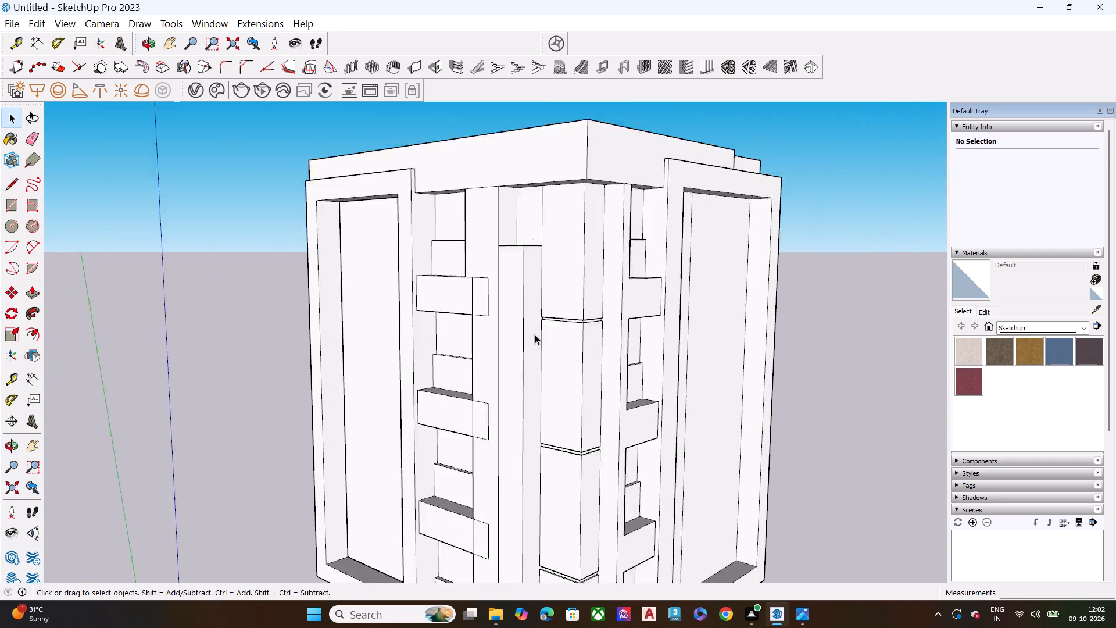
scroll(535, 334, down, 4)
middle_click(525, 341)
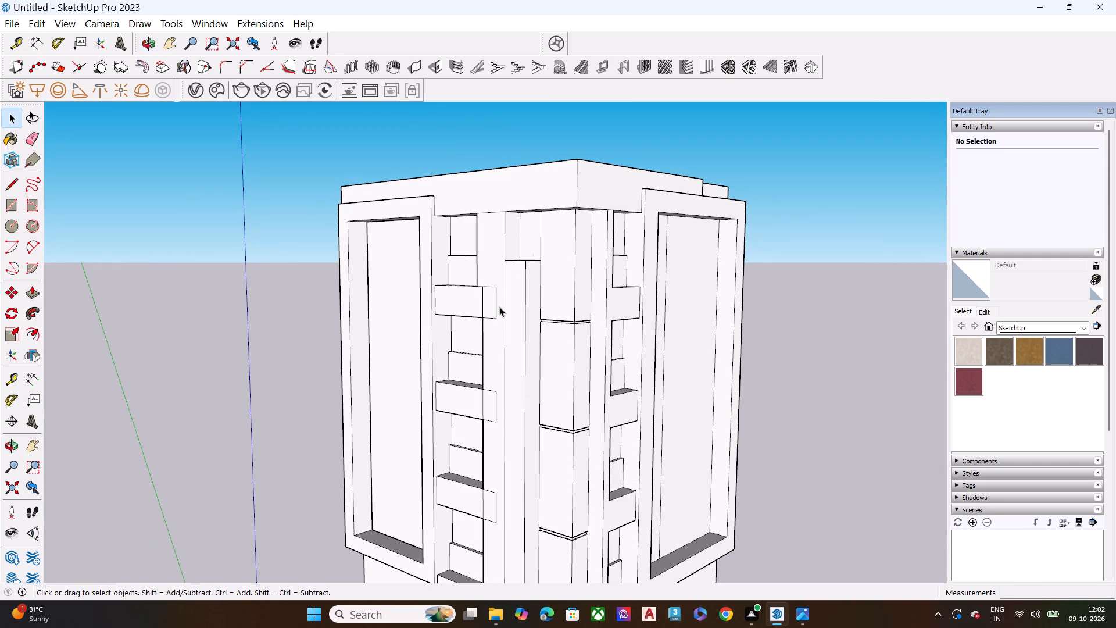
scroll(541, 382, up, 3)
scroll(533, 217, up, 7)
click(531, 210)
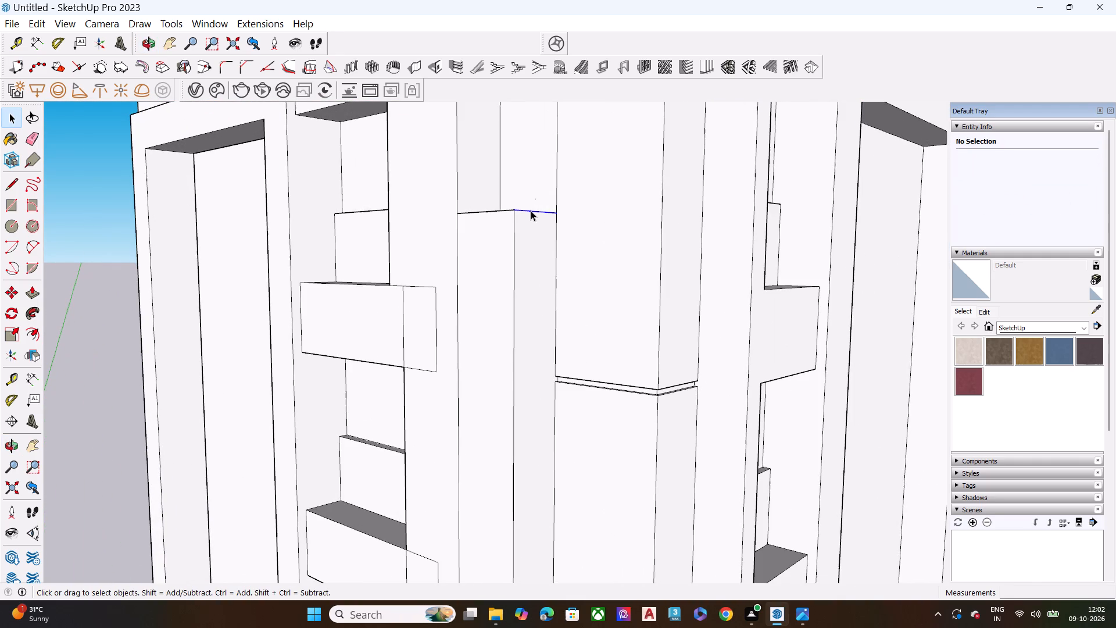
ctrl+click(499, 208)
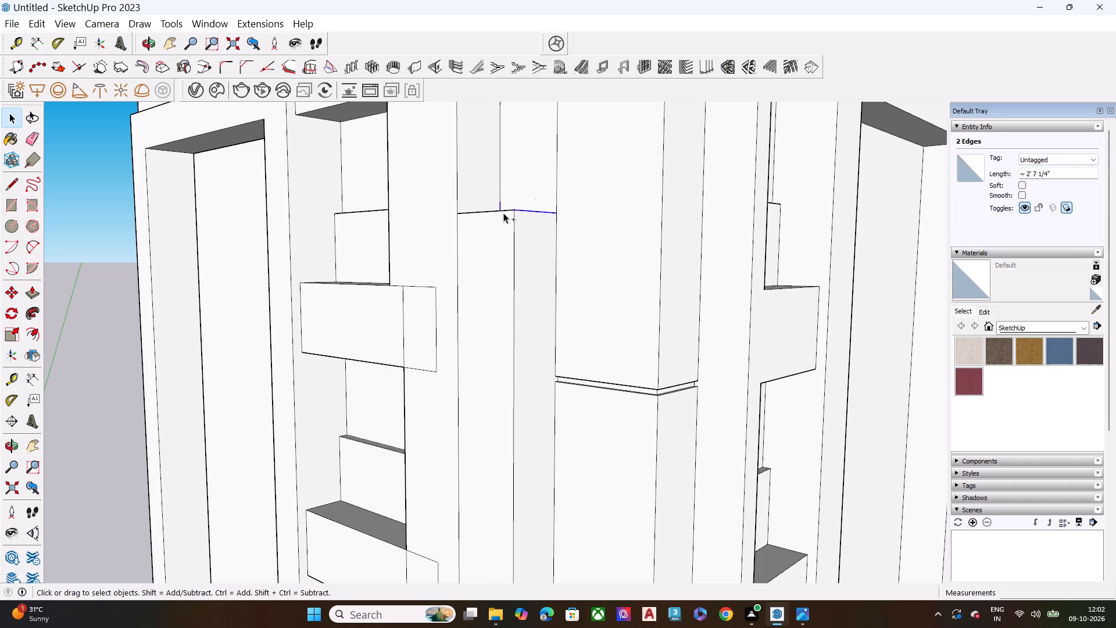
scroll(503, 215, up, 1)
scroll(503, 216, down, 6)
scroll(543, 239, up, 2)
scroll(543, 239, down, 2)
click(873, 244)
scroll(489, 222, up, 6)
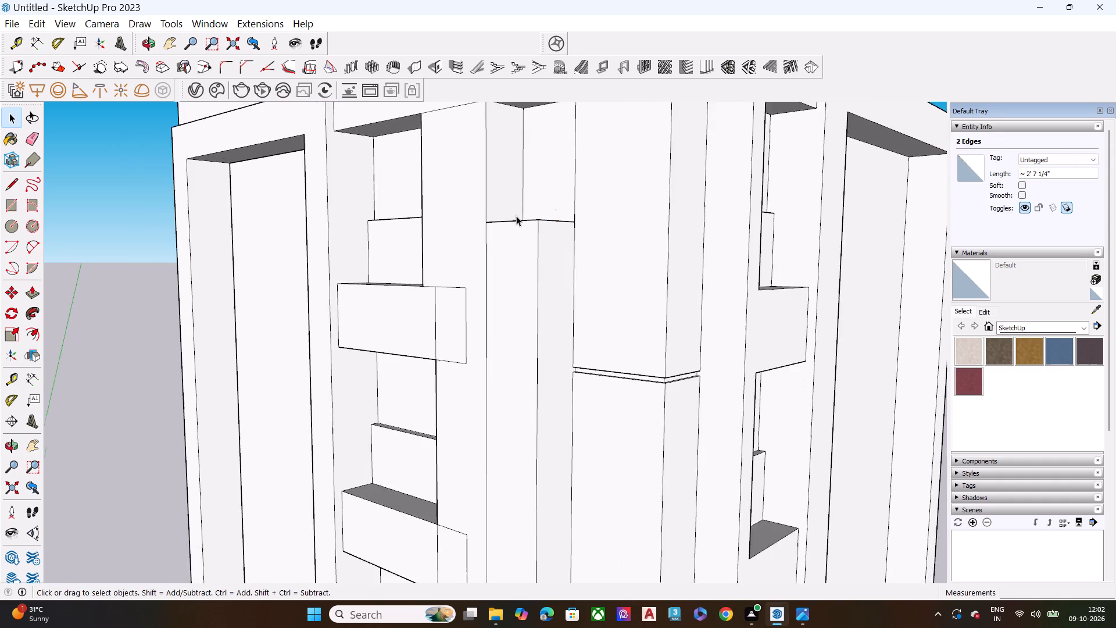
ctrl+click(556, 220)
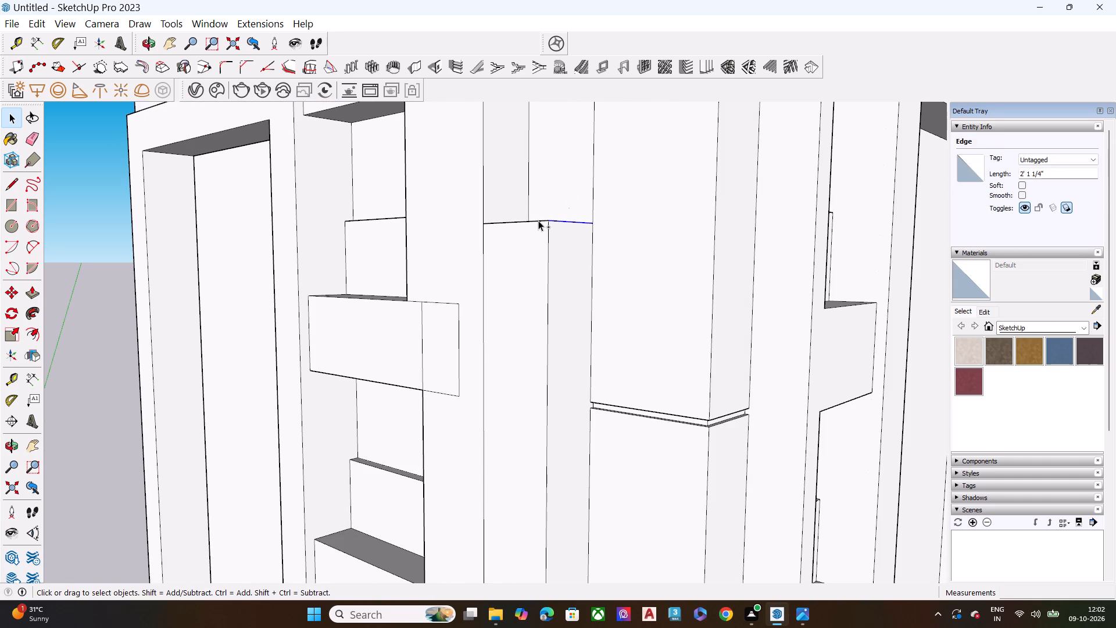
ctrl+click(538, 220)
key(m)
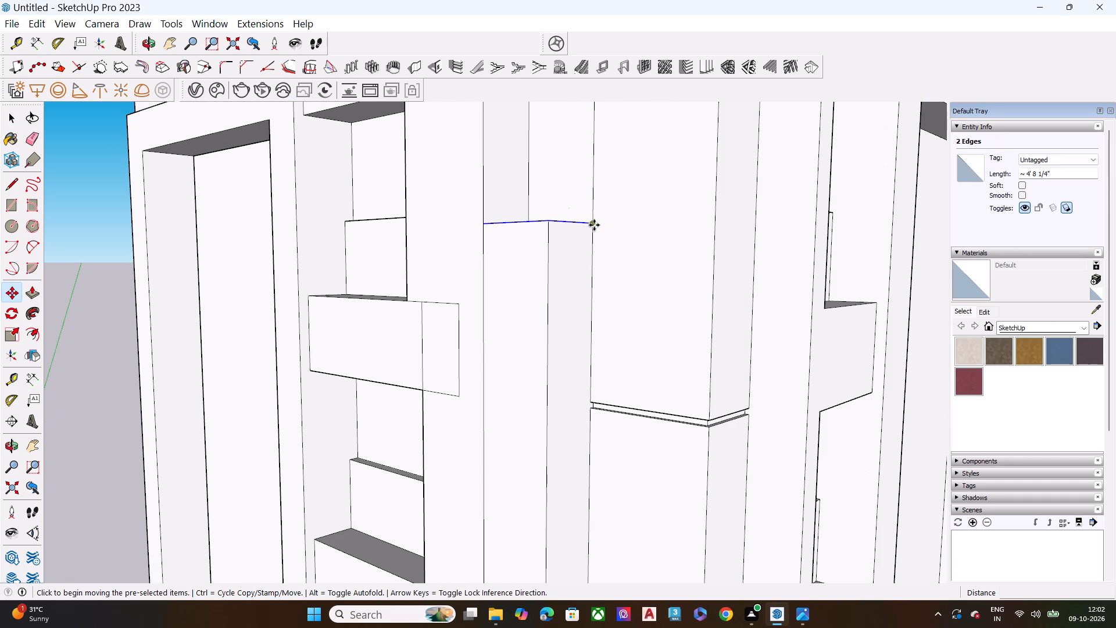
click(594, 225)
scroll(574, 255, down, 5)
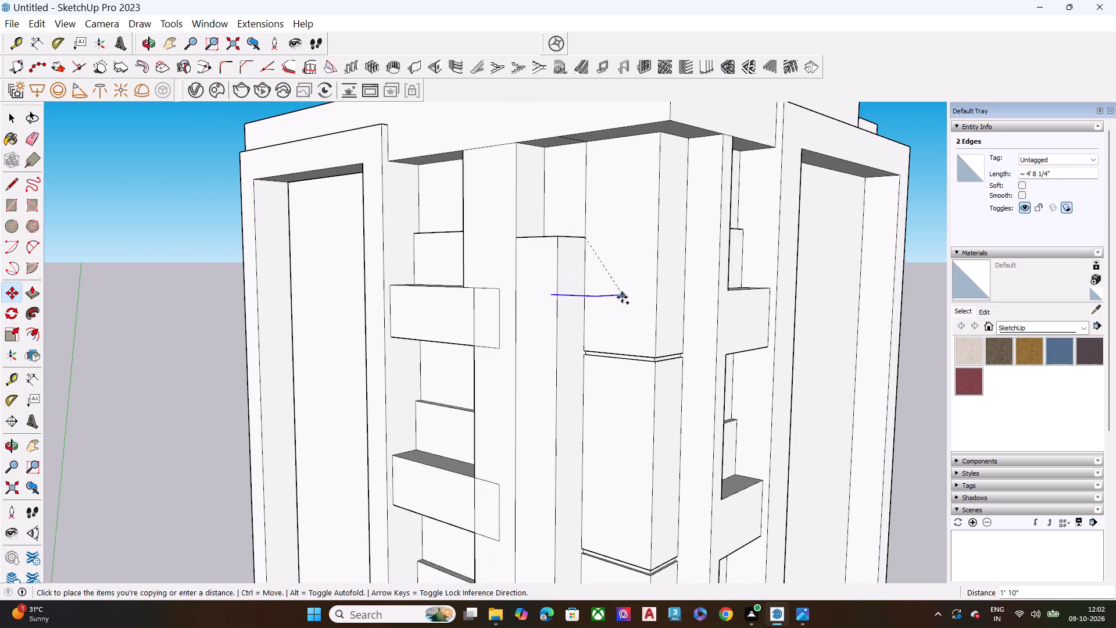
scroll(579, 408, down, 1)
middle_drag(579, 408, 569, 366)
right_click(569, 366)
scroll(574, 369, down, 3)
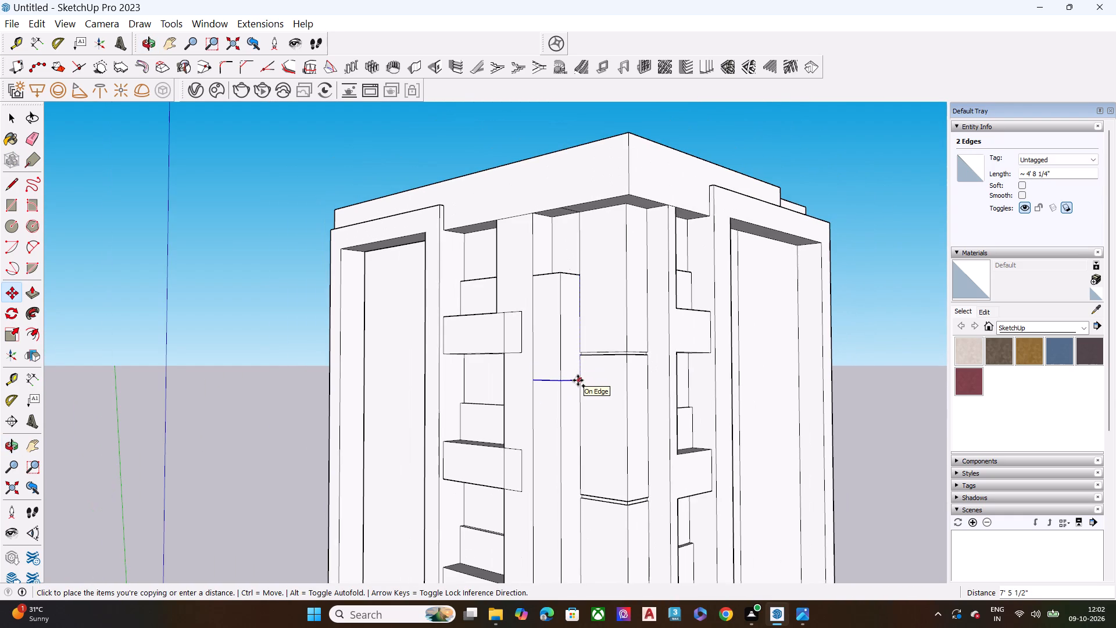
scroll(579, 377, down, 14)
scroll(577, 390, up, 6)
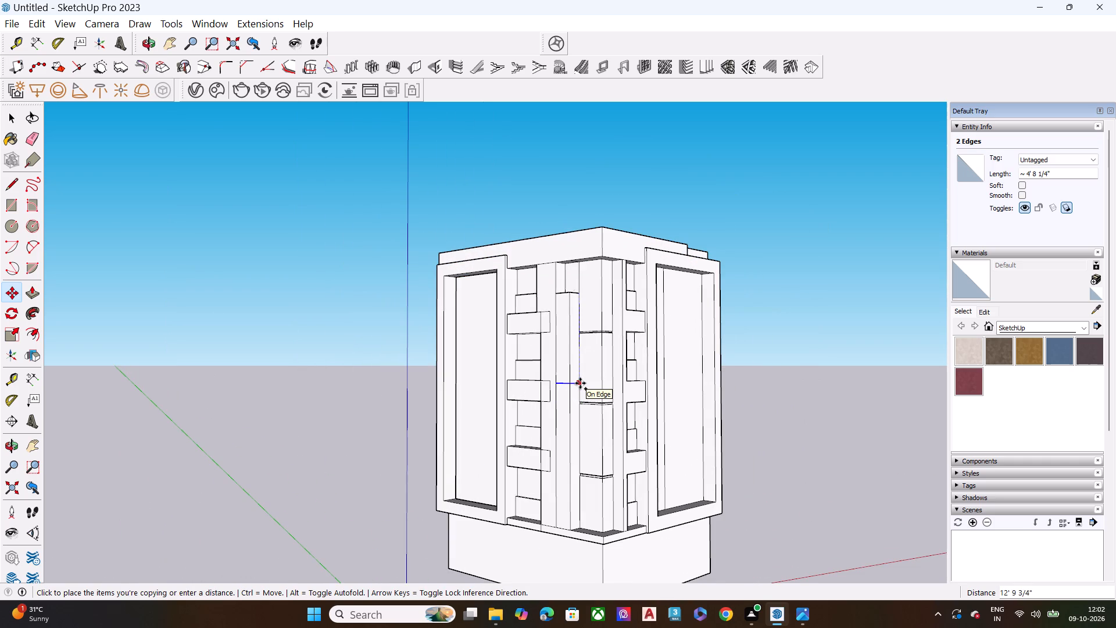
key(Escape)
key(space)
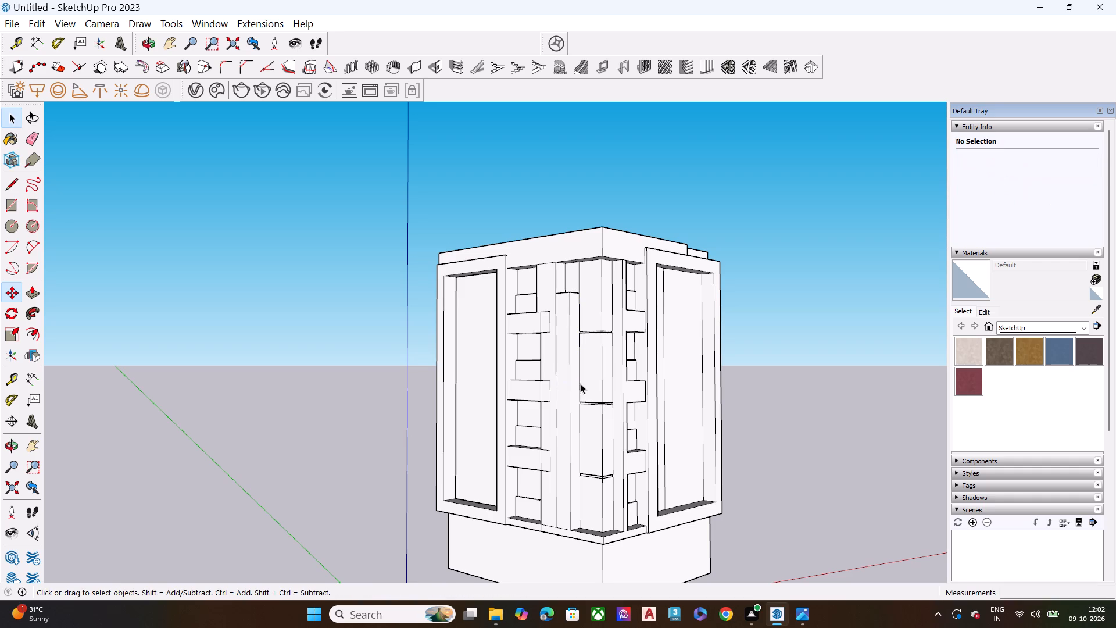
Examine the building corner from both facades and from below, including the shortened pier, window bands and base.
scroll(593, 366, up, 3)
scroll(593, 366, down, 2)
scroll(593, 366, up, 3)
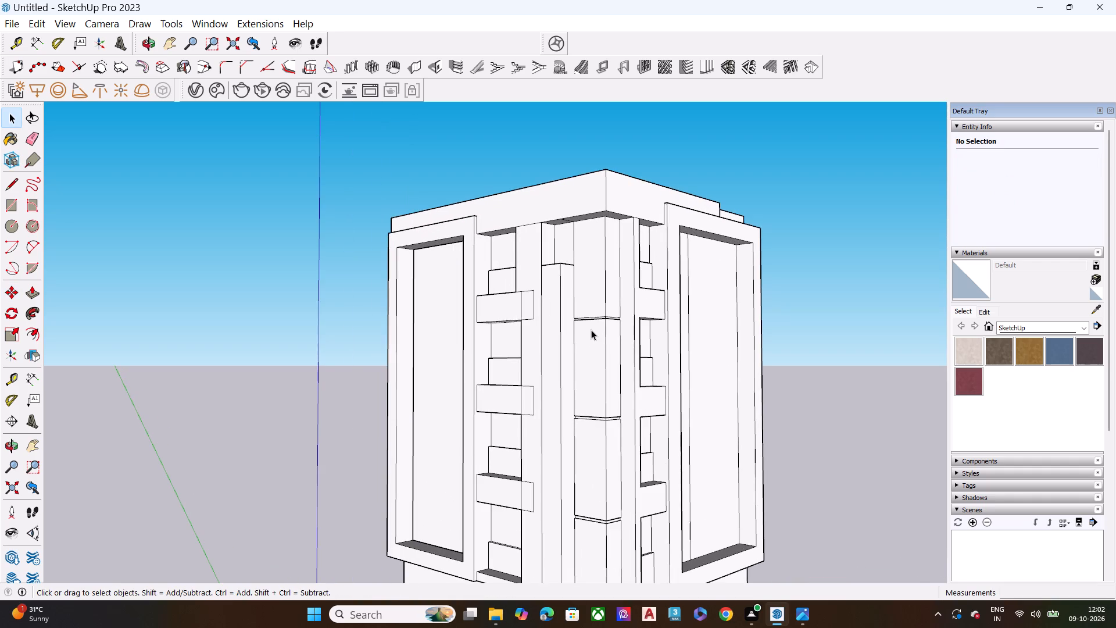
middle_drag(620, 283, 545, 299)
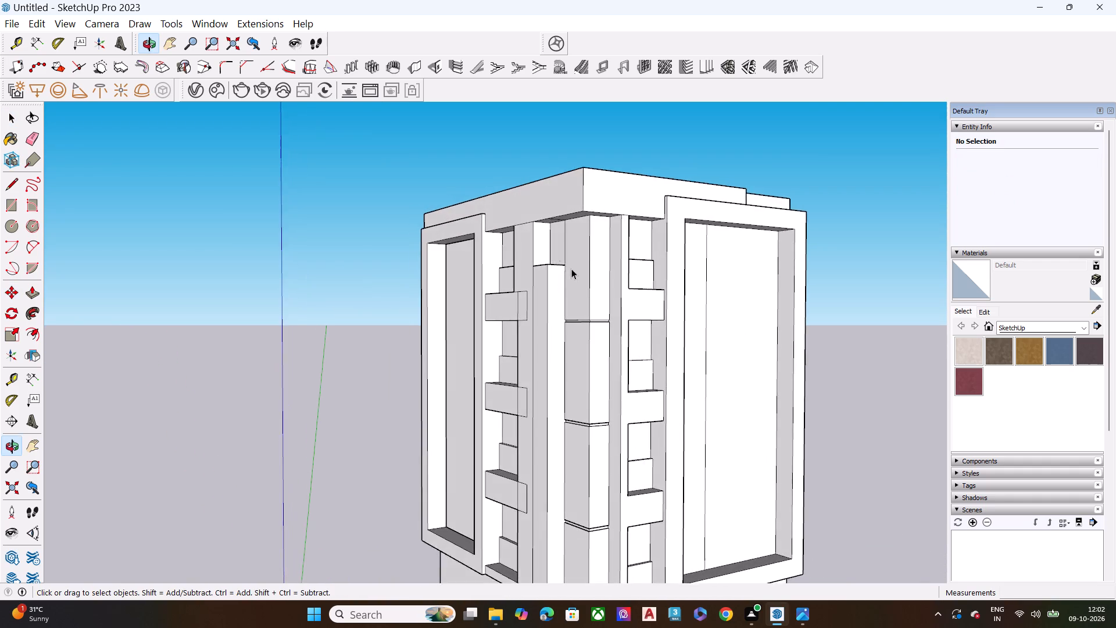
scroll(589, 249, down, 4)
scroll(589, 249, up, 1)
scroll(589, 249, down, 3)
middle_drag(623, 319, 653, 193)
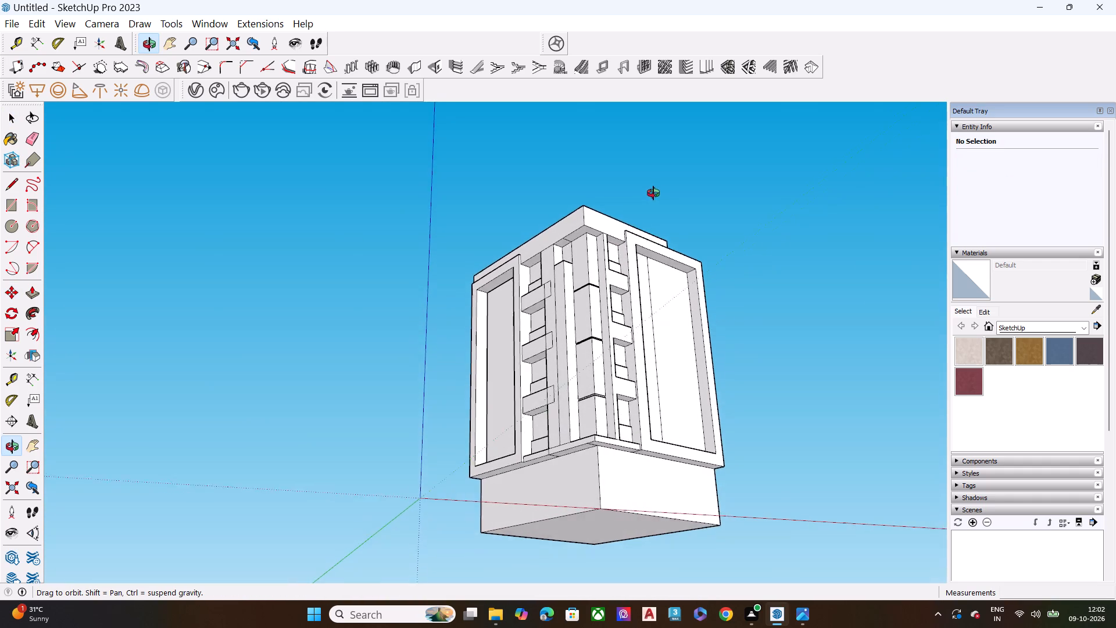
middle_drag(653, 193, 661, 186)
middle_drag(645, 402, 590, 495)
scroll(590, 495, up, 4)
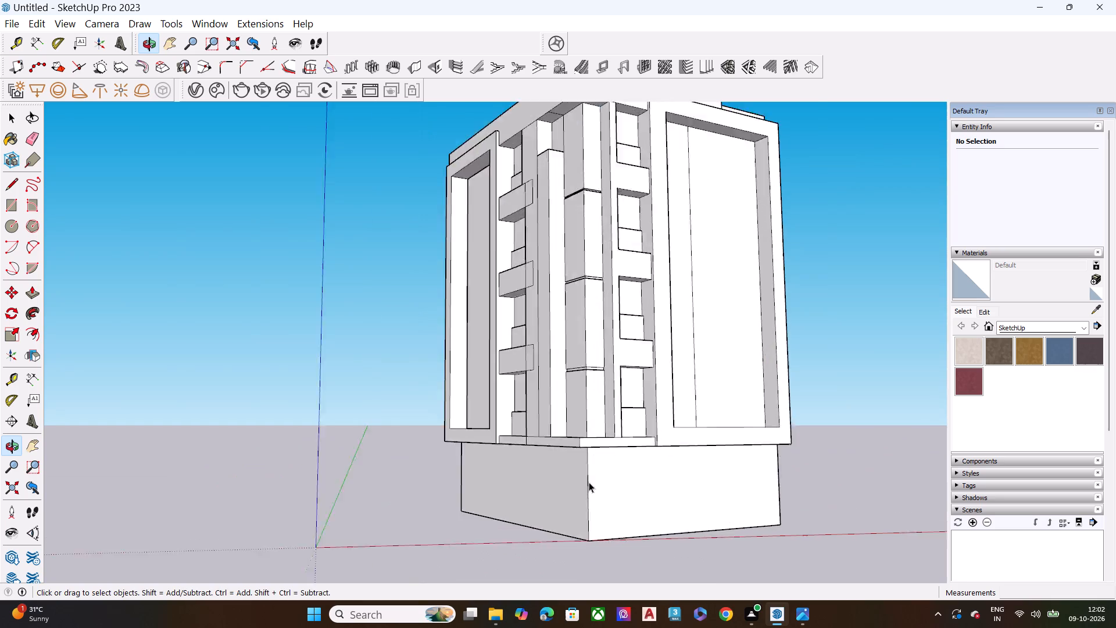
Push/Pull the narrower face of the corner column's lowest segment inward 1 1/2", flush with the groove above it.
scroll(589, 482, up, 5)
middle_drag(598, 382, 609, 474)
scroll(609, 474, up, 8)
click(604, 357)
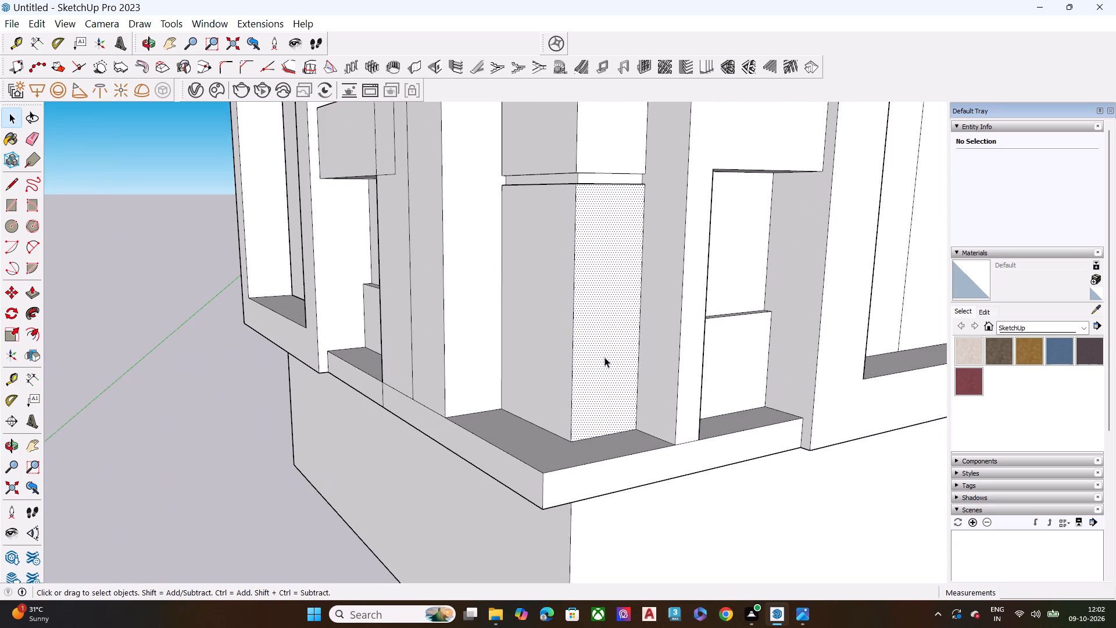
key(p)
click(604, 357)
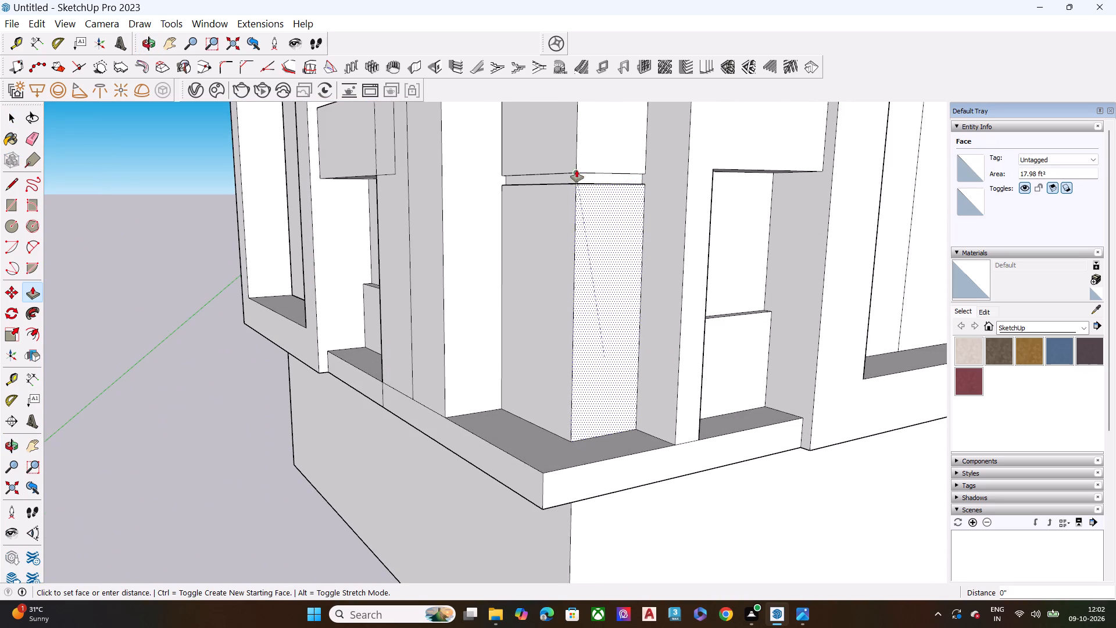
scroll(577, 174, up, 11)
middle_drag(582, 187, 584, 310)
middle_drag(587, 223, 609, 309)
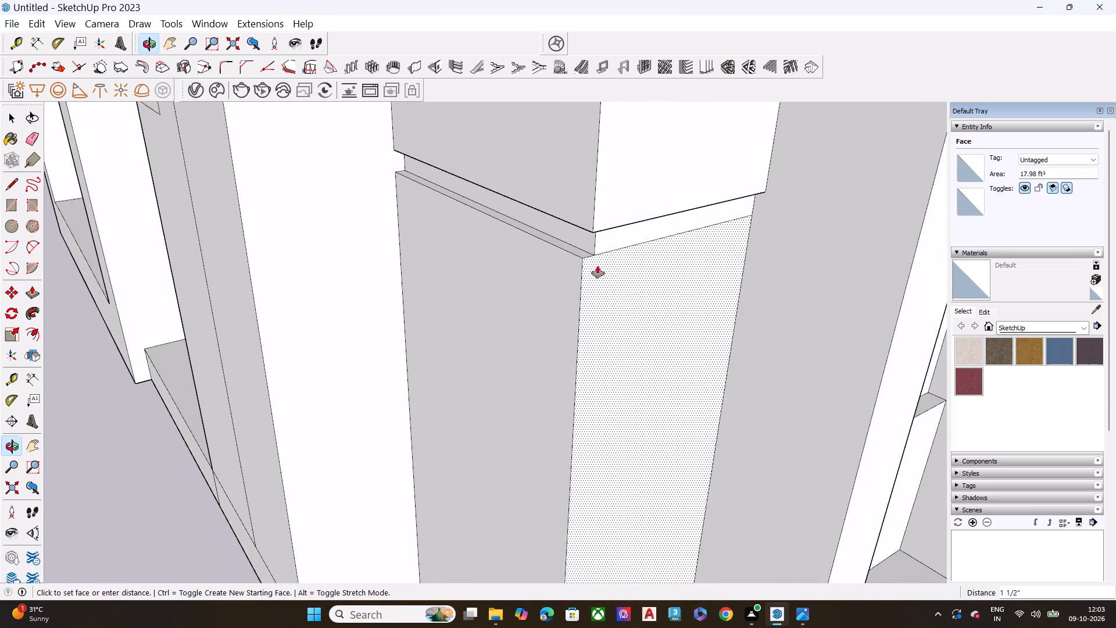
click(595, 254)
key(space)
Push/Pull the wider face of the corner column's lowest segment inward until it is flush with the groove above it.
click(566, 271)
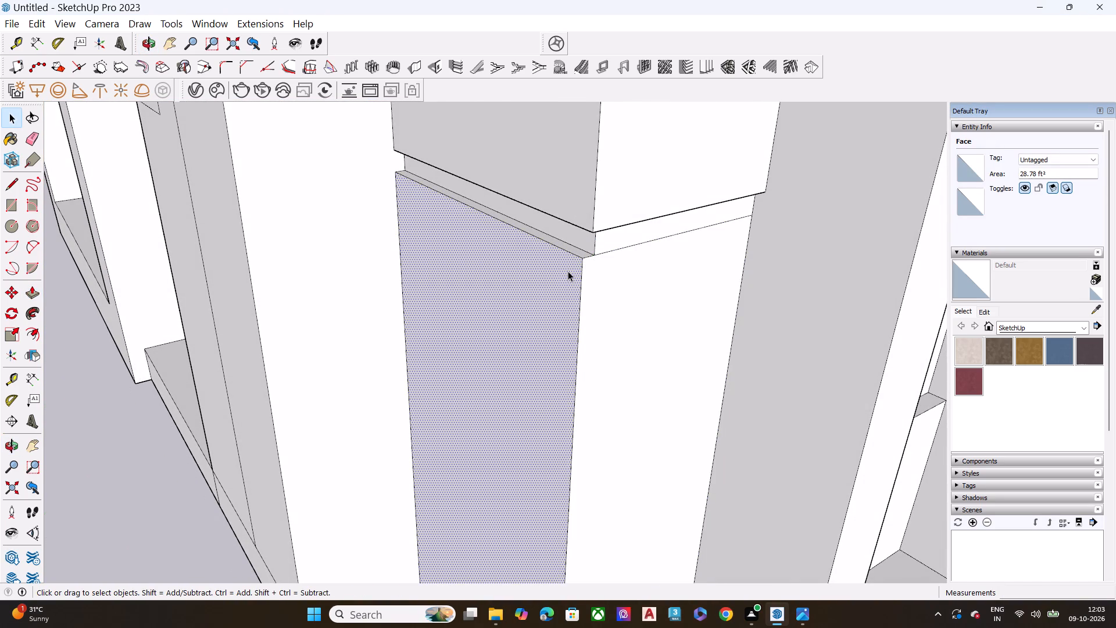
key(p)
click(567, 271)
click(595, 249)
key(space)
Push/Pull the wider face of the corner column's second segment from the bottom inward 1 3/4", flush with the groove.
scroll(556, 231, down, 6)
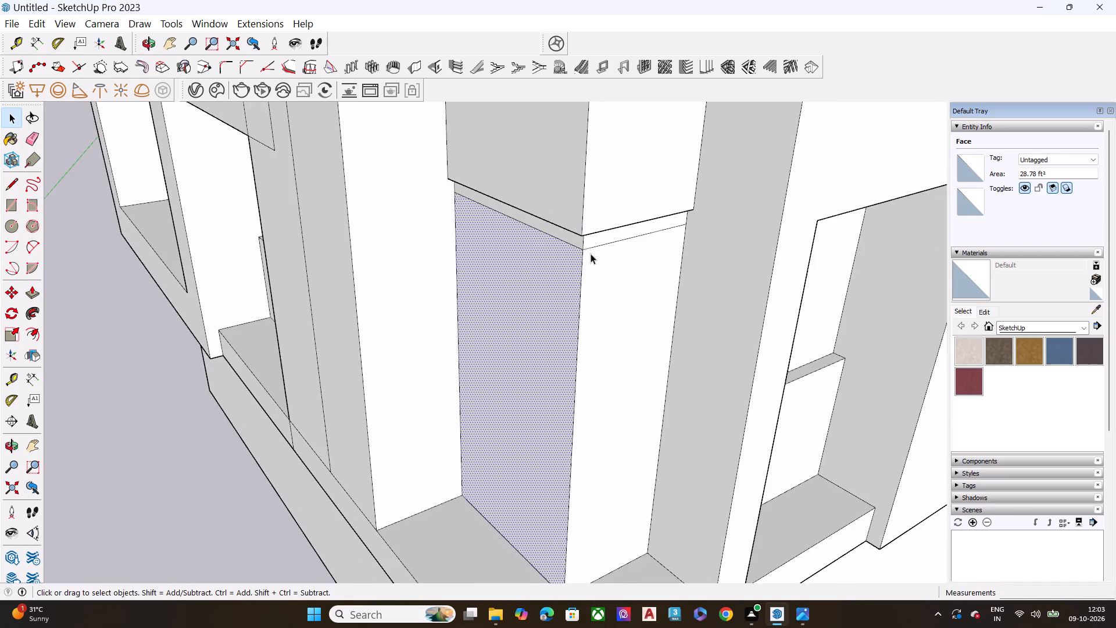
scroll(589, 251, down, 5)
scroll(589, 251, up, 1)
scroll(589, 252, down, 20)
scroll(589, 252, down, 2)
click(575, 190)
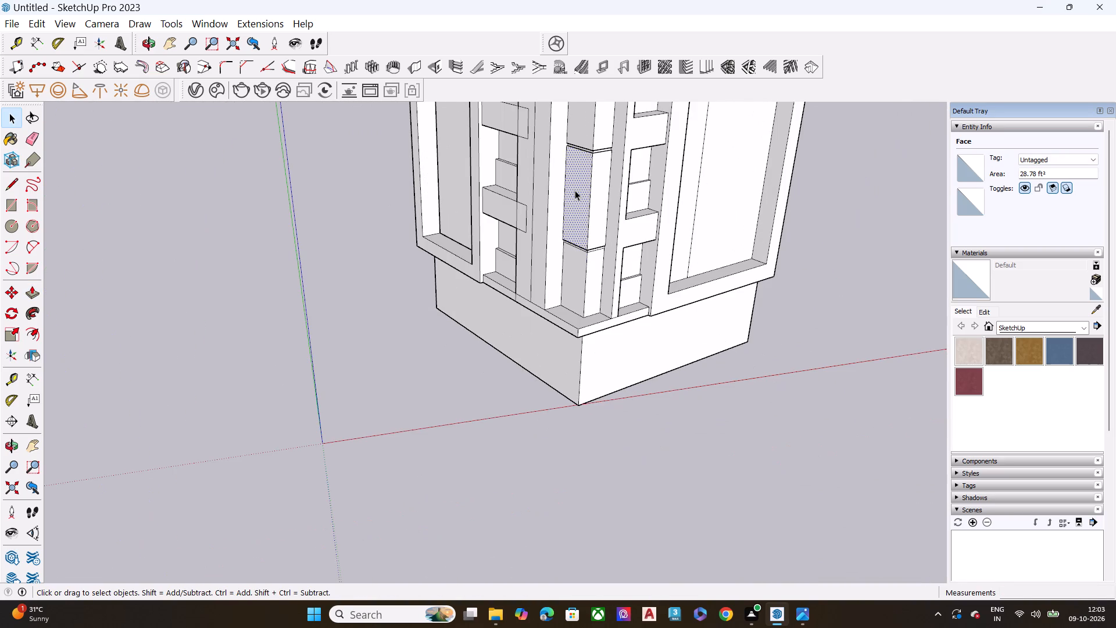
key(p)
click(575, 190)
scroll(593, 149, up, 9)
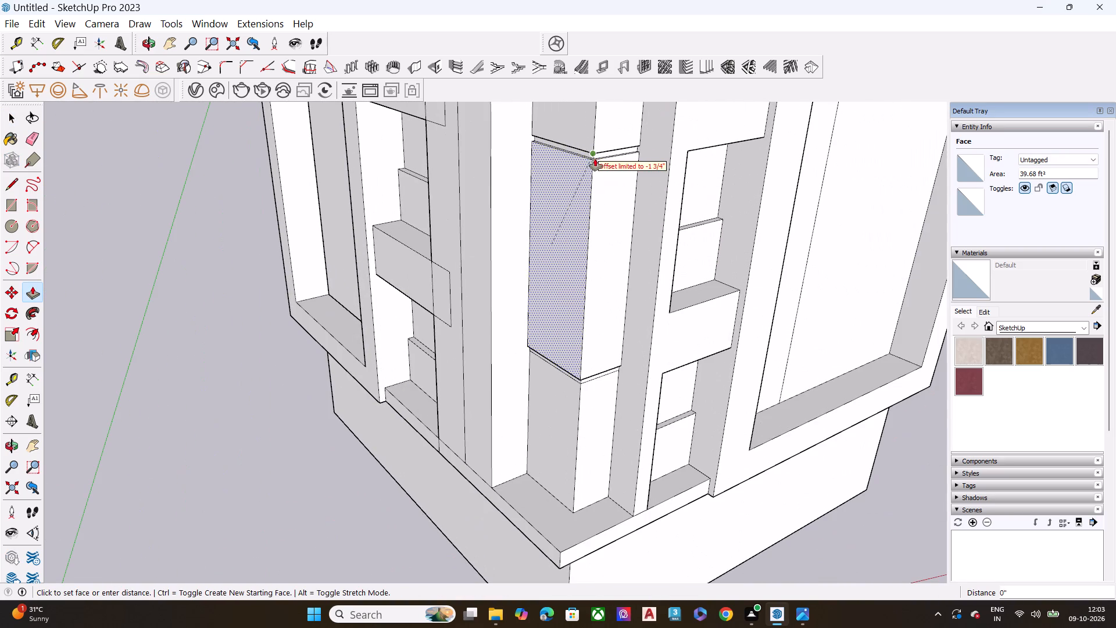
click(595, 159)
key(space)
Push/Pull the narrower face of the corner column's second segment from the bottom inward 1 1/2", flush with the groove.
click(615, 191)
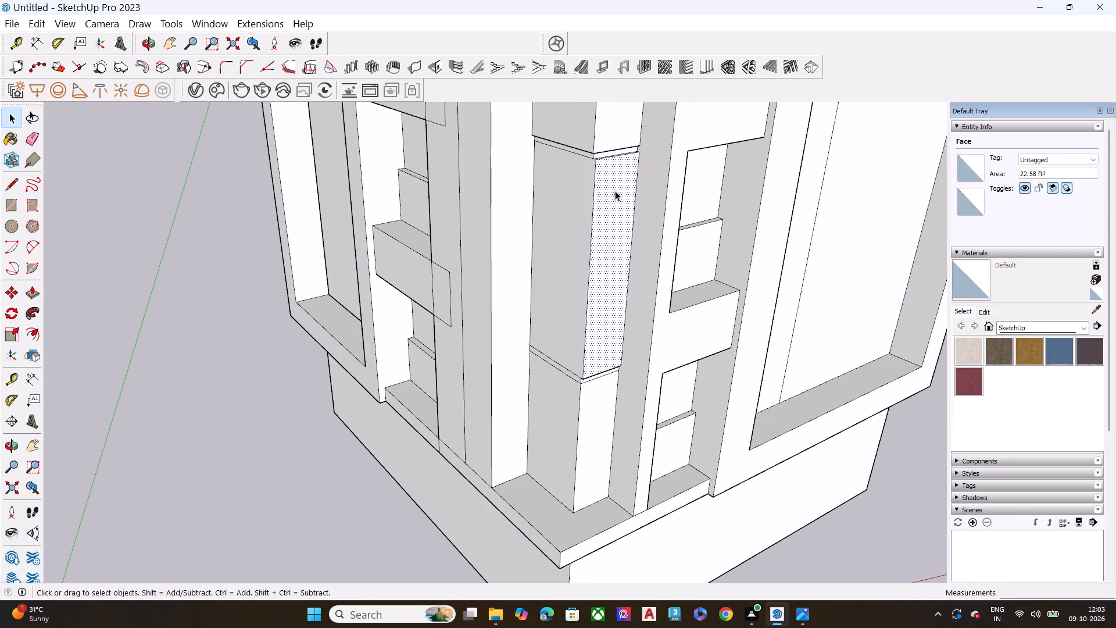
key(p)
click(615, 191)
click(598, 158)
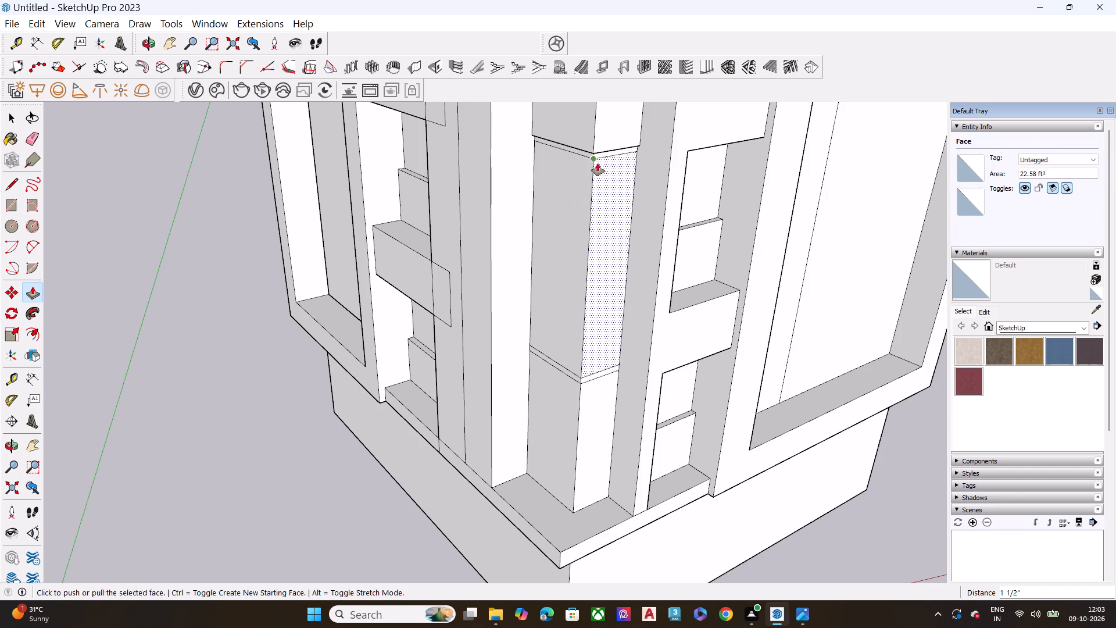
key(space)
Push/Pull the narrower face of the corner column's third segment from the bottom inward 1 1/2", flush with the groove.
scroll(602, 190, down, 15)
scroll(604, 201, up, 1)
scroll(604, 202, down, 16)
scroll(602, 170, up, 9)
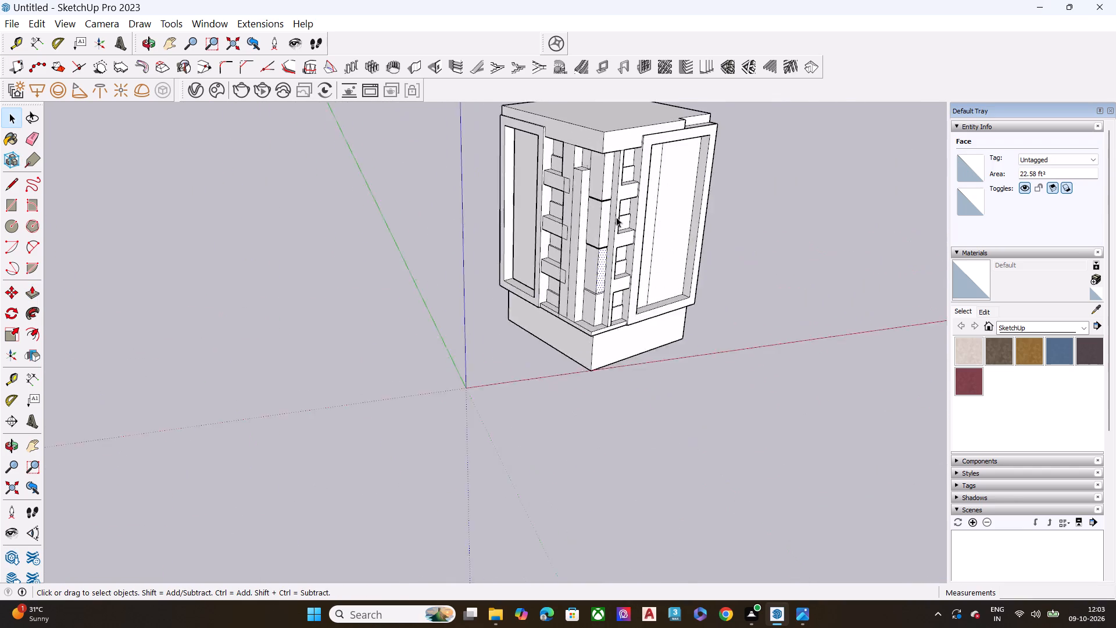
scroll(616, 217, up, 9)
scroll(592, 227, down, 6)
scroll(600, 246, up, 1)
scroll(600, 246, down, 1)
scroll(600, 246, up, 1)
scroll(600, 246, down, 2)
scroll(596, 172, up, 11)
scroll(585, 144, down, 1)
scroll(585, 144, up, 4)
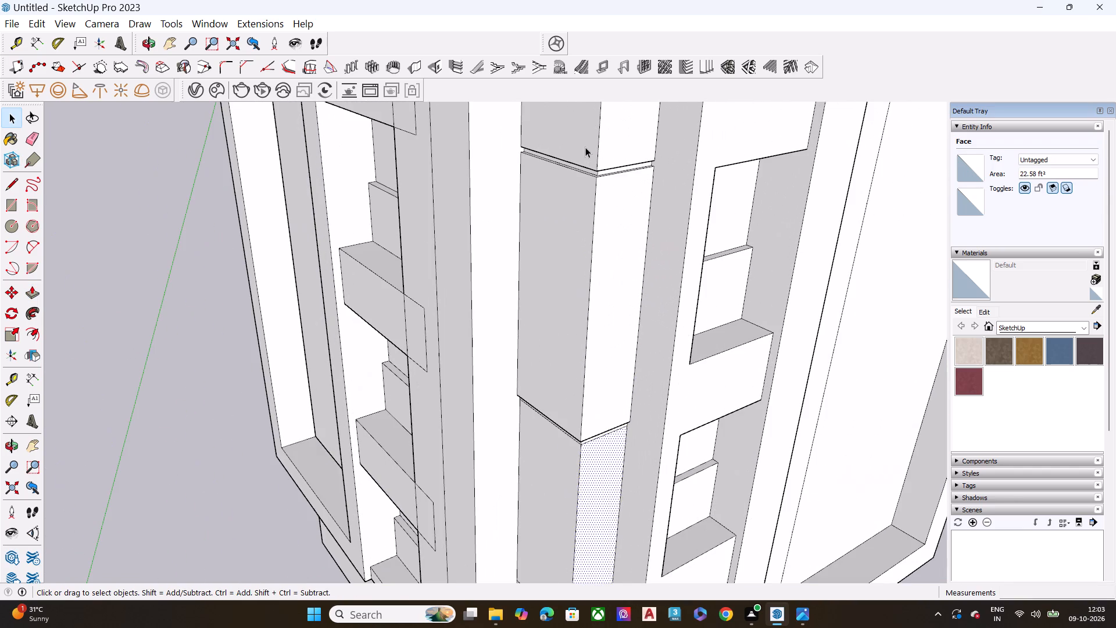
click(621, 240)
key(p)
click(621, 240)
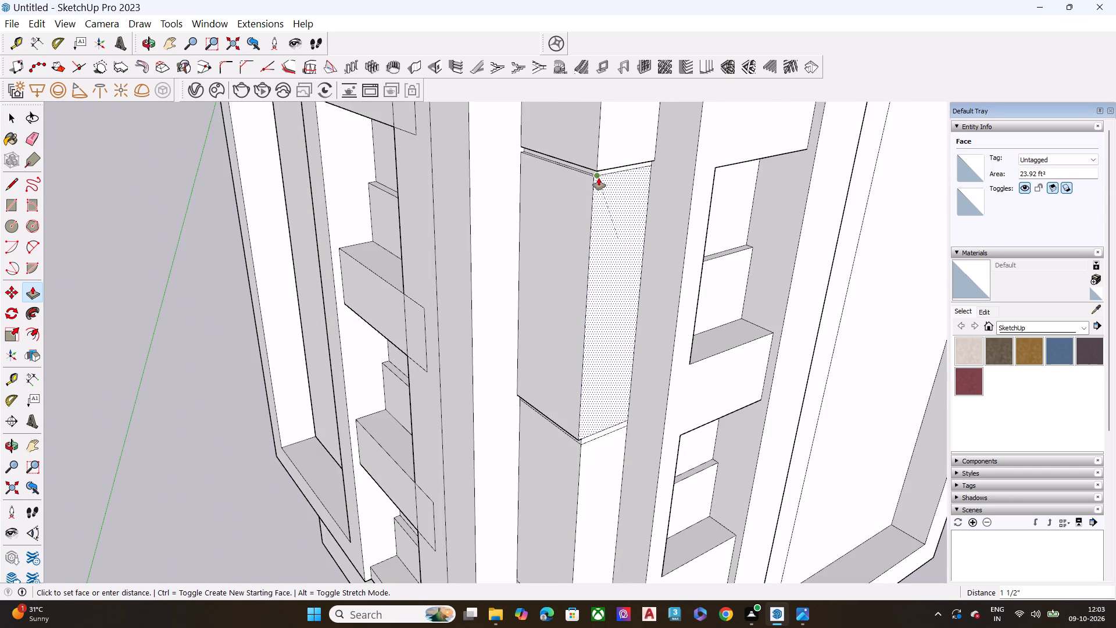
click(599, 178)
key(space)
Push/Pull the wider face of the corner column's third segment from the bottom inward 1 3/4", flush with the groove.
click(578, 210)
key(p)
click(578, 209)
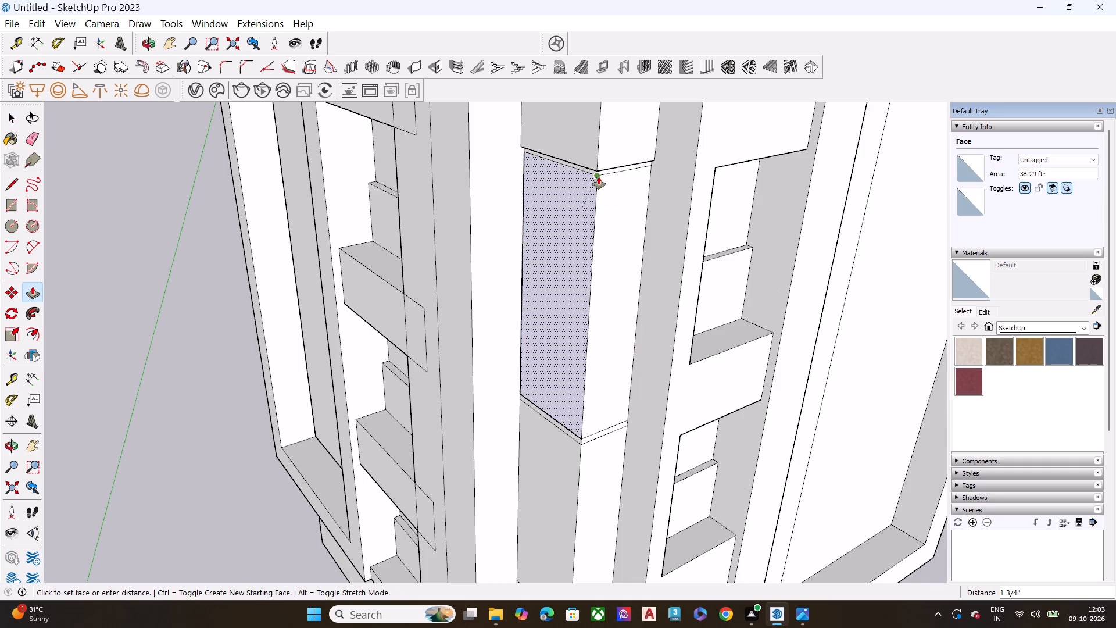
click(594, 176)
scroll(608, 238, down, 10)
scroll(617, 276, up, 1)
scroll(617, 276, down, 6)
scroll(625, 205, up, 8)
key(space)
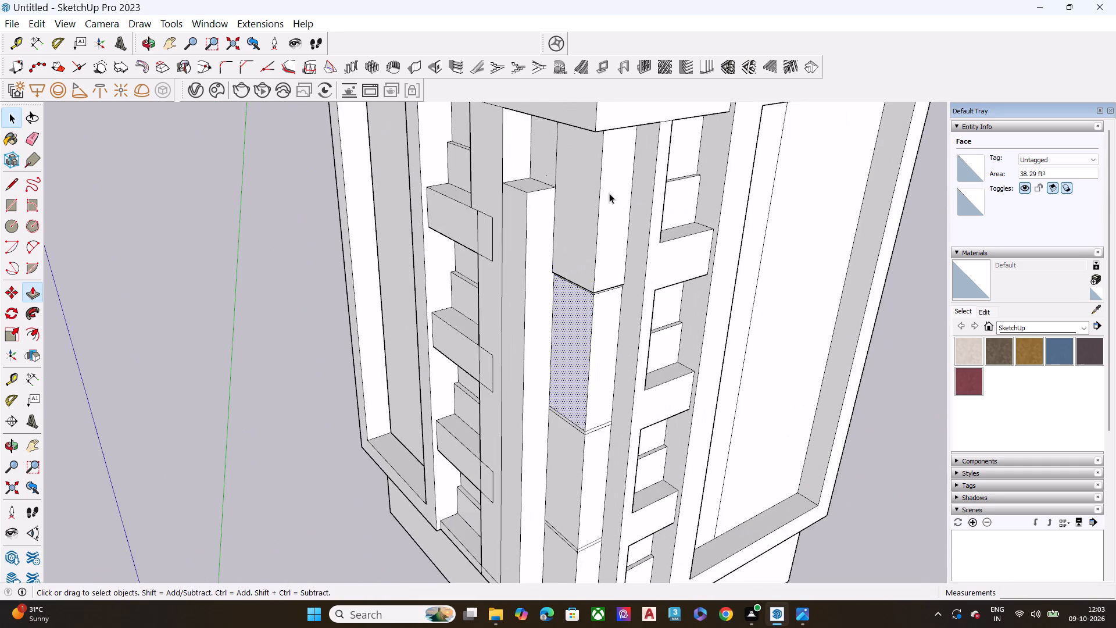
Push/Pull the narrower face of the corner column's top segment inward until it is flush with the groove below it.
middle_drag(609, 193, 629, 139)
scroll(623, 197, down, 9)
scroll(618, 234, up, 1)
middle_drag(614, 230, 632, 180)
scroll(632, 180, up, 4)
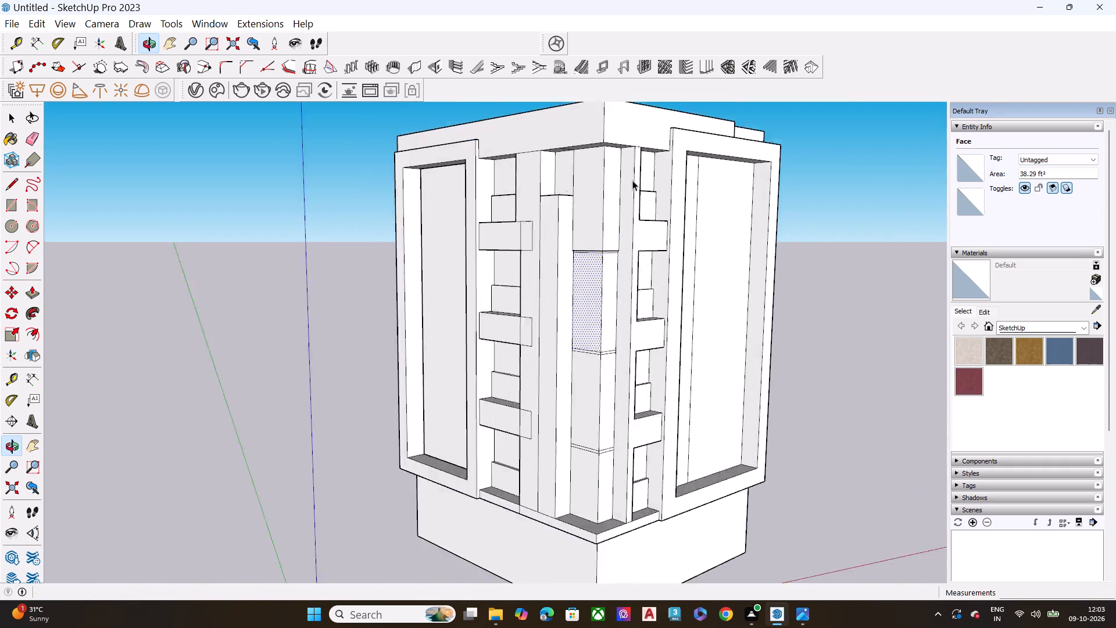
scroll(632, 180, up, 6)
key(space)
scroll(578, 328, up, 5)
scroll(578, 328, down, 2)
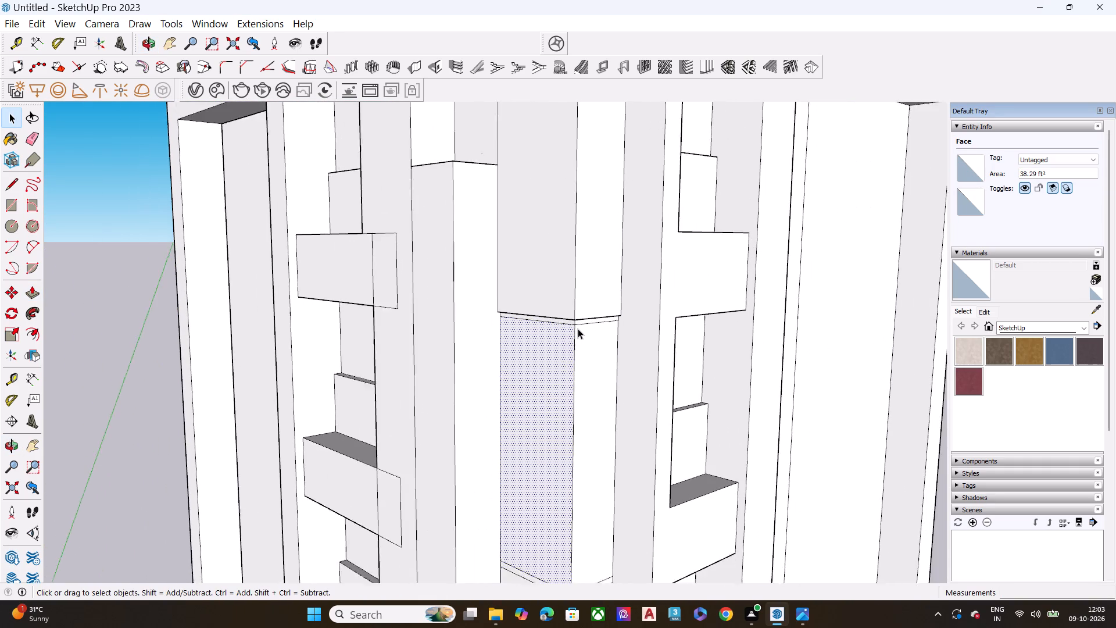
scroll(578, 329, down, 2)
key(space)
scroll(575, 329, up, 10)
middle_drag(577, 295, 601, 211)
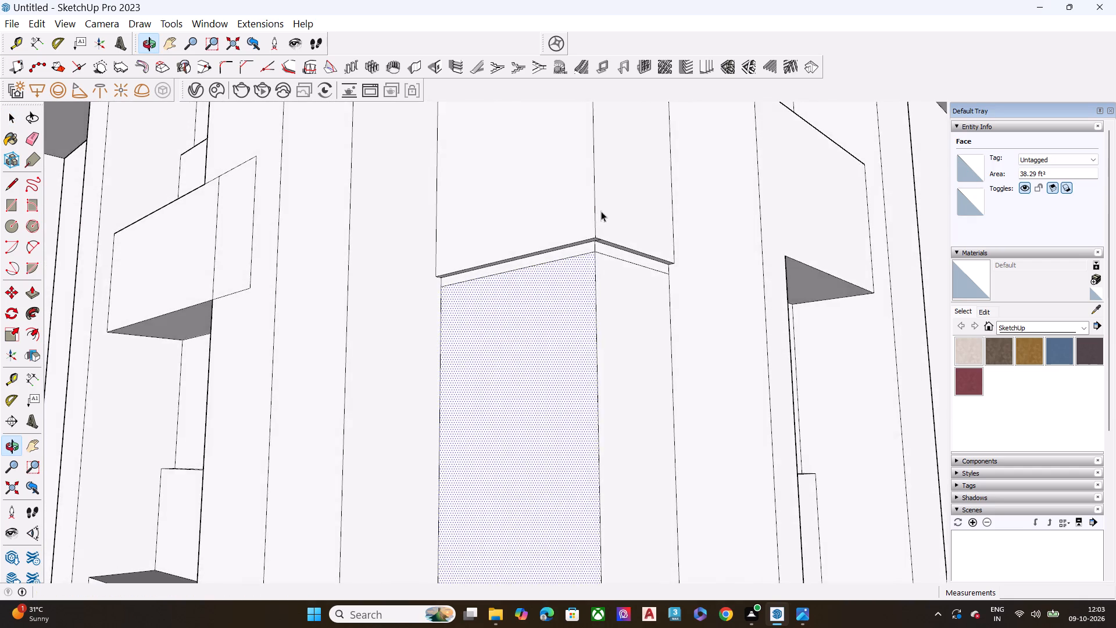
scroll(609, 208, up, 8)
click(611, 216)
key(p)
click(611, 216)
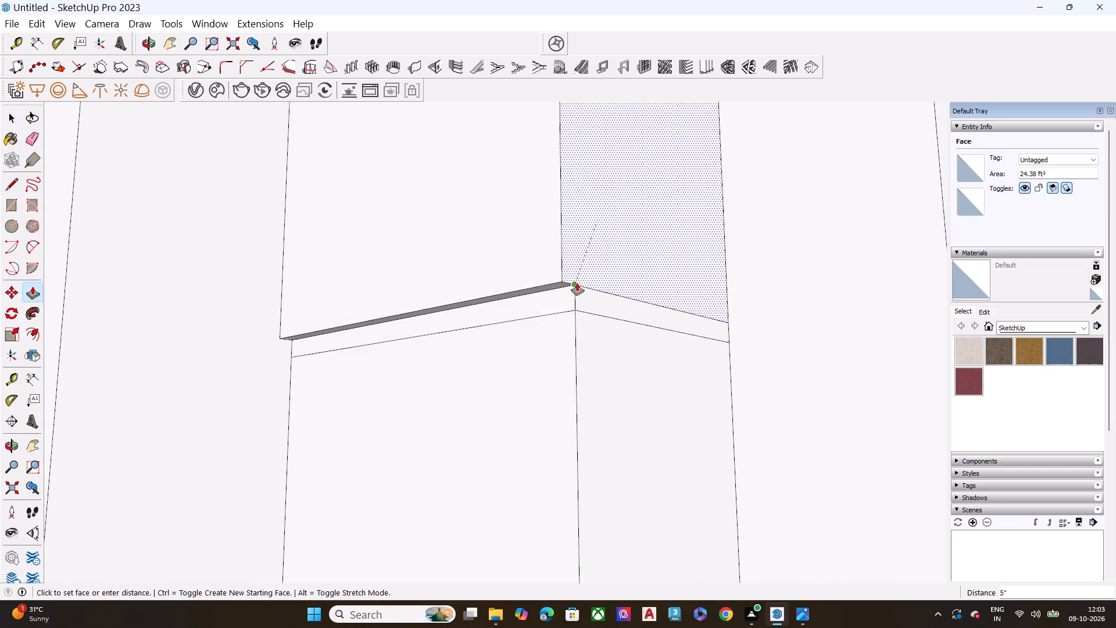
click(577, 283)
key(space)
Push/Pull the wider face of the corner column's top segment inward until it is flush with the groove below it.
click(539, 266)
key(p)
click(542, 267)
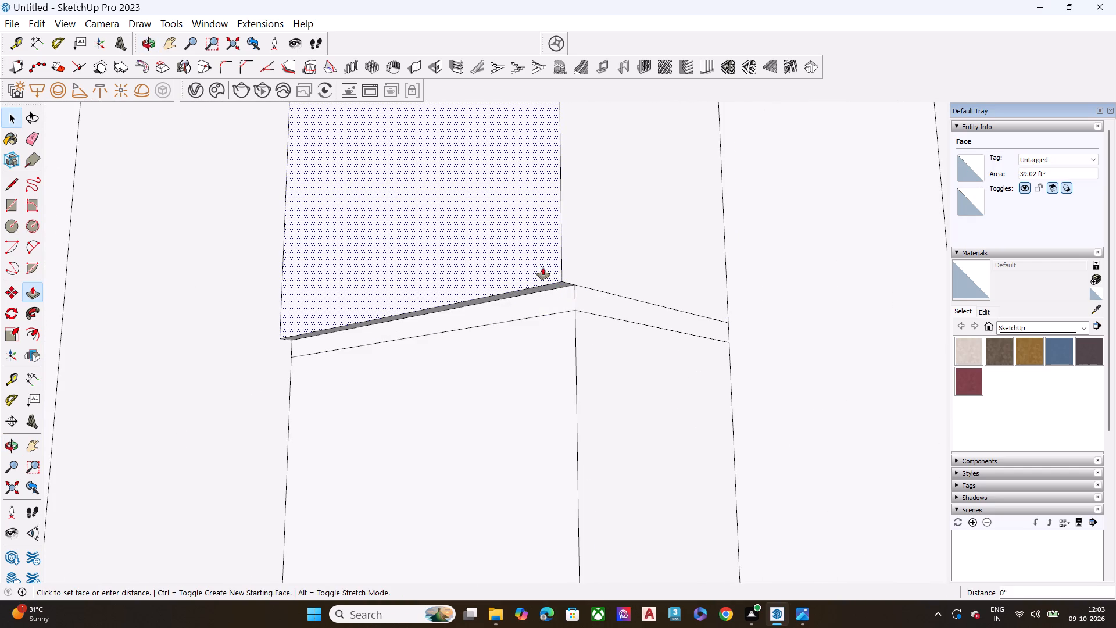
click(566, 280)
key(space)
scroll(582, 290, down, 1)
click(549, 263)
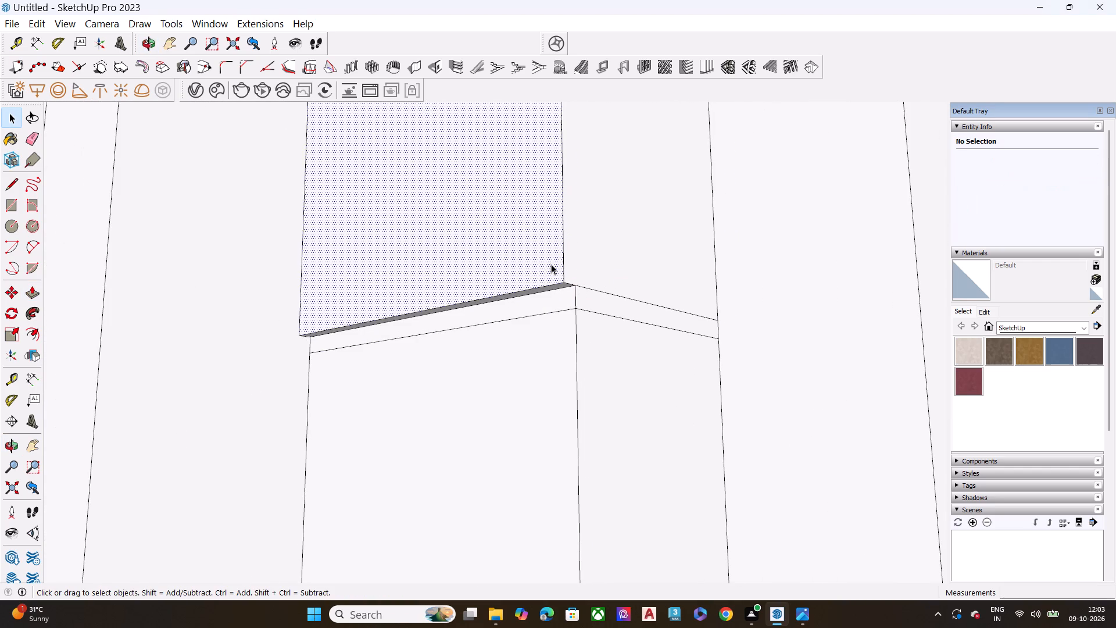
key(p)
click(551, 264)
click(572, 285)
key(space)
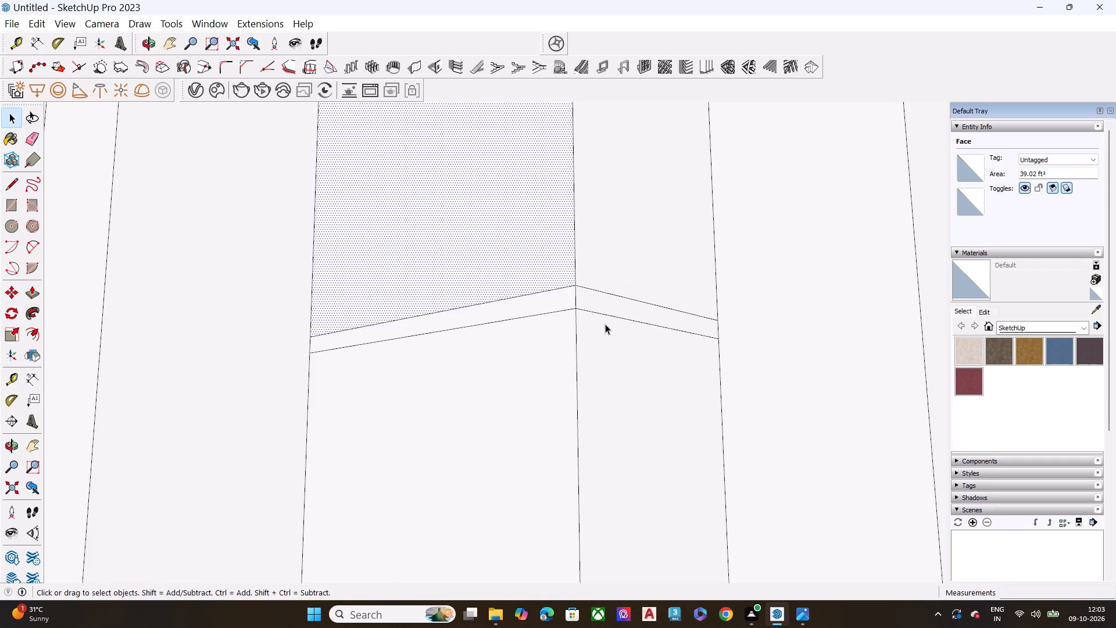
Move the four edges outlining the corner column's top groove straight up along the blue axis by about 3' 9 3/4".
click(609, 315)
ctrl+click(565, 310)
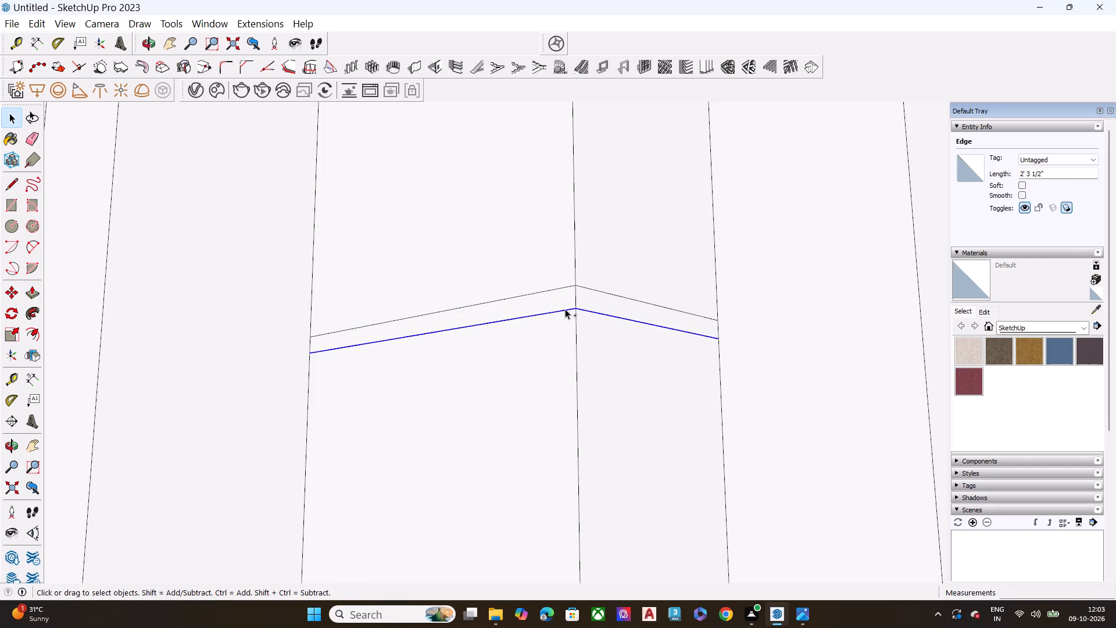
ctrl+click(593, 287)
ctrl+click(582, 289)
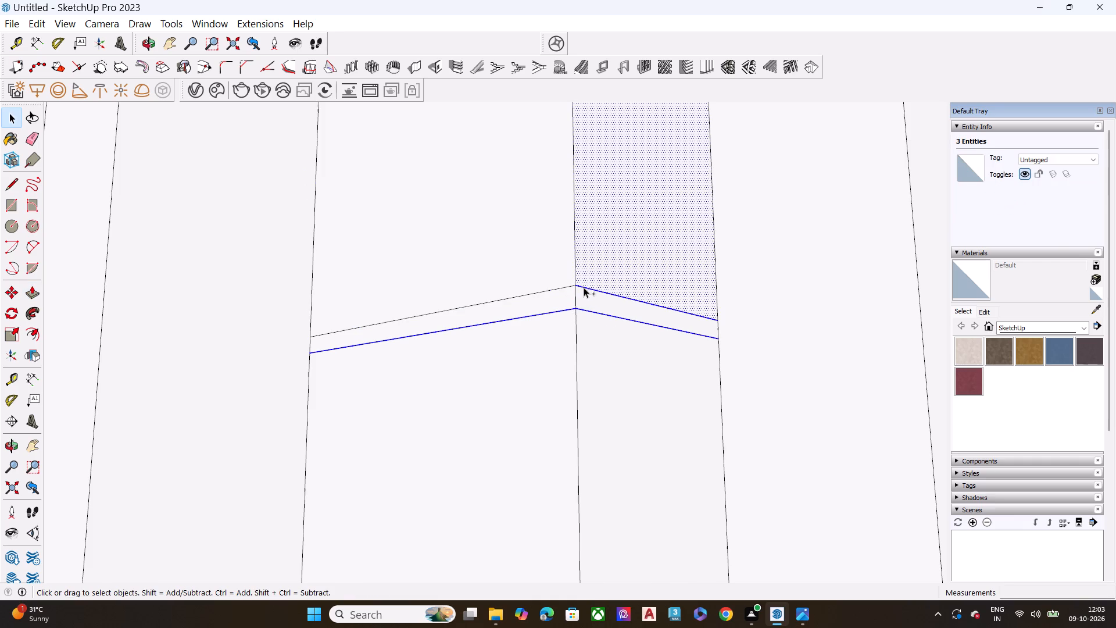
ctrl+click(565, 287)
click(600, 292)
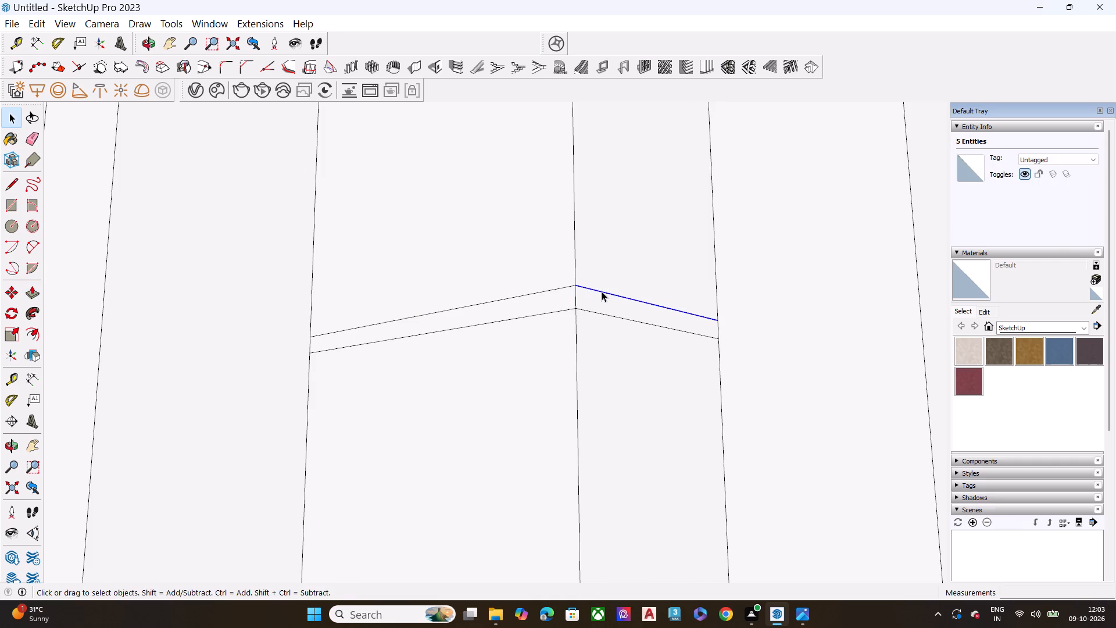
ctrl+click(557, 288)
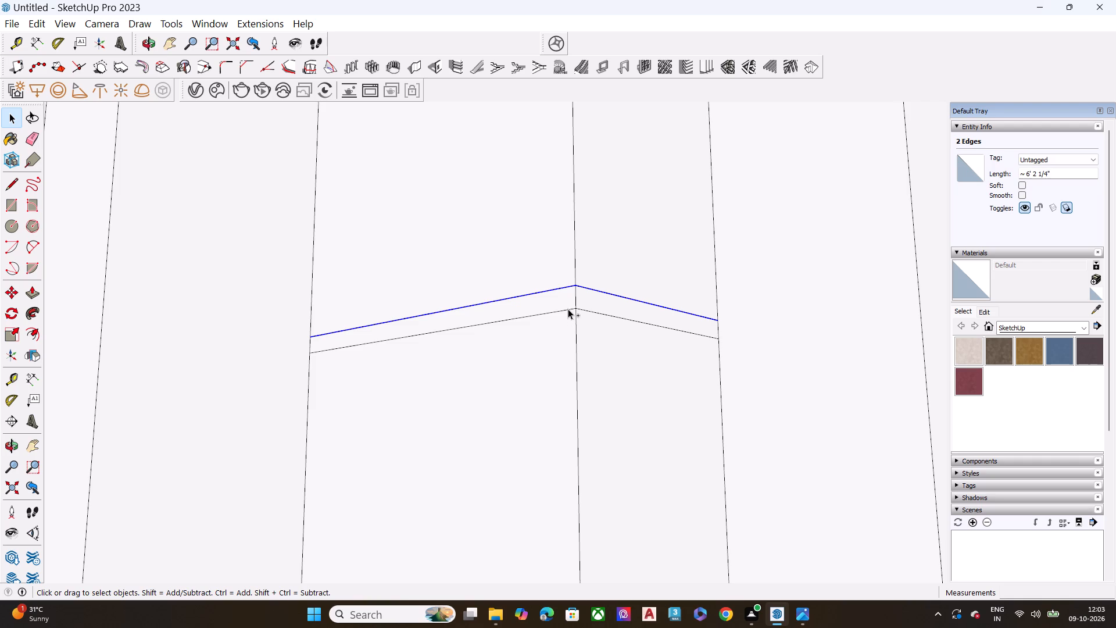
ctrl+click(568, 309)
ctrl+click(585, 310)
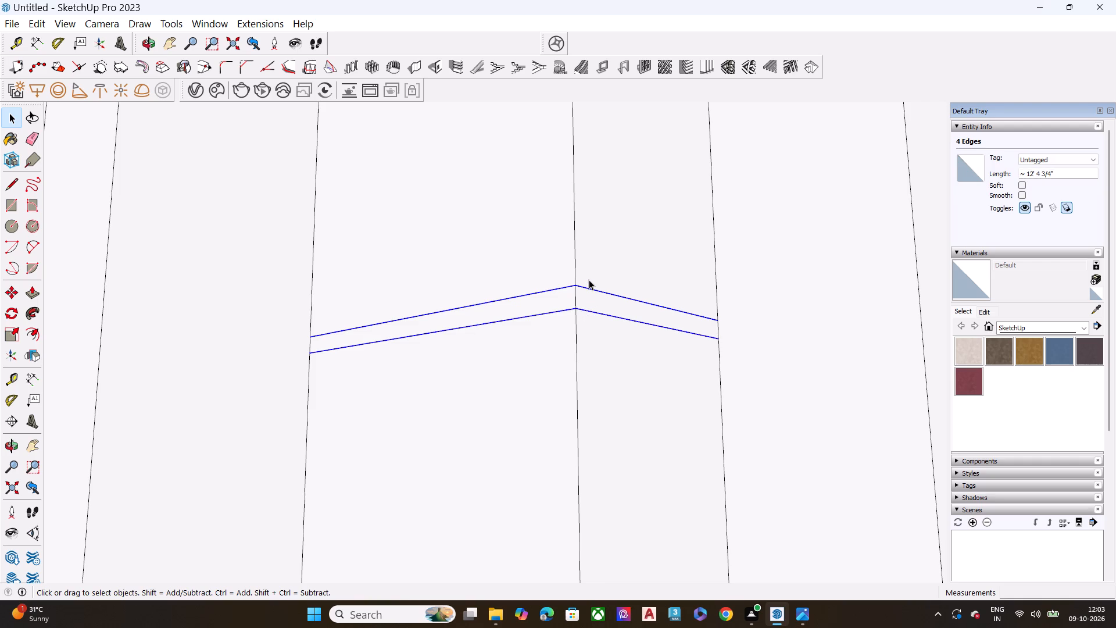
key(comma)
key(m)
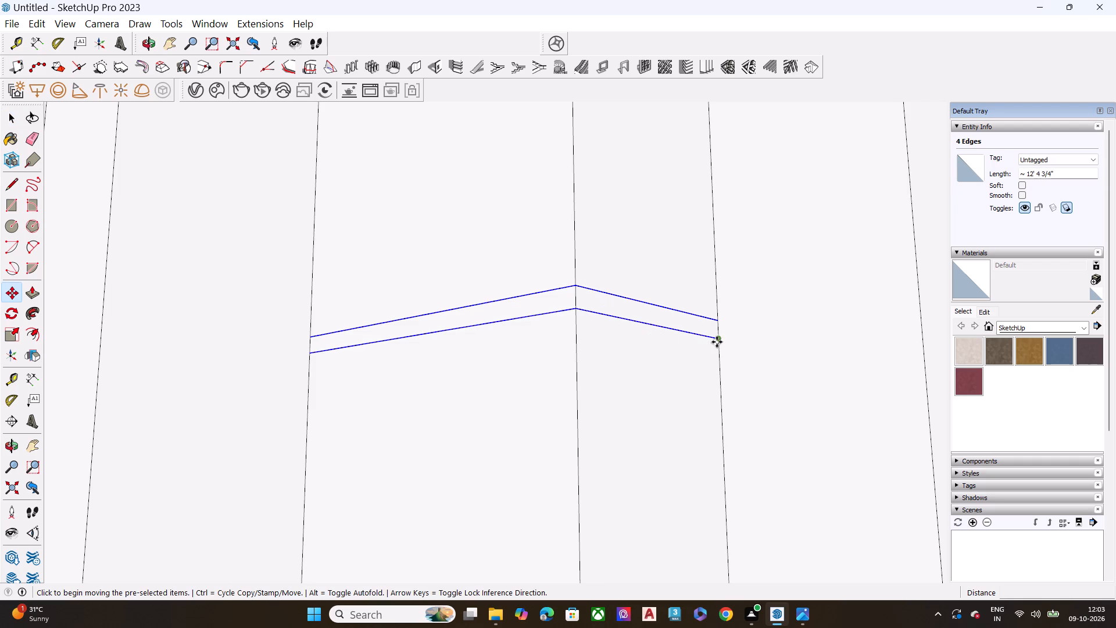
click(720, 340)
scroll(700, 322, down, 12)
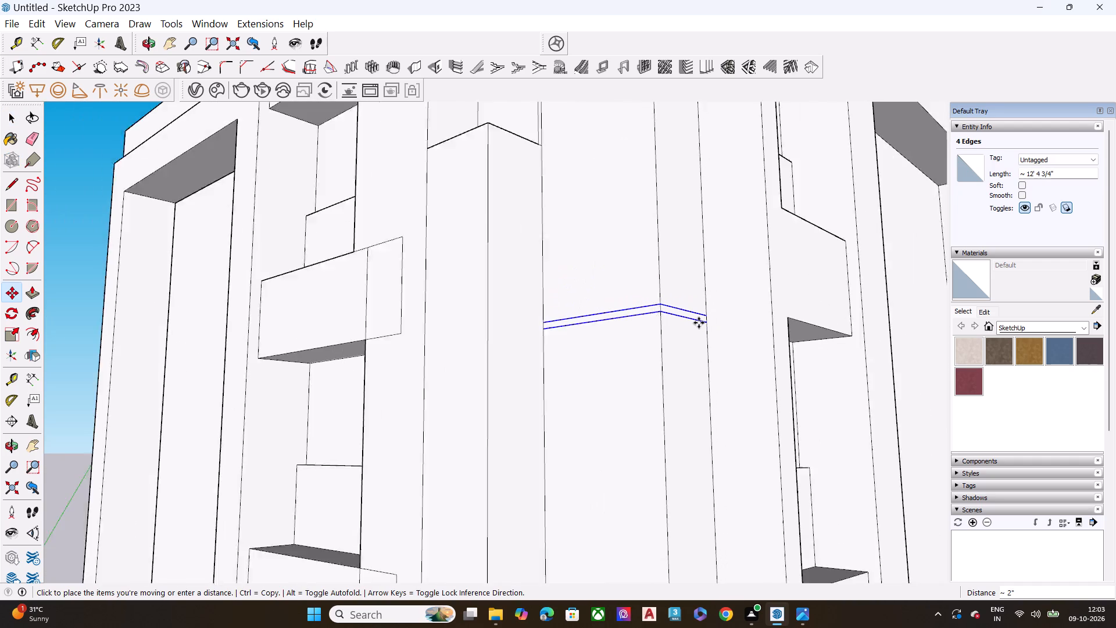
scroll(699, 323, down, 9)
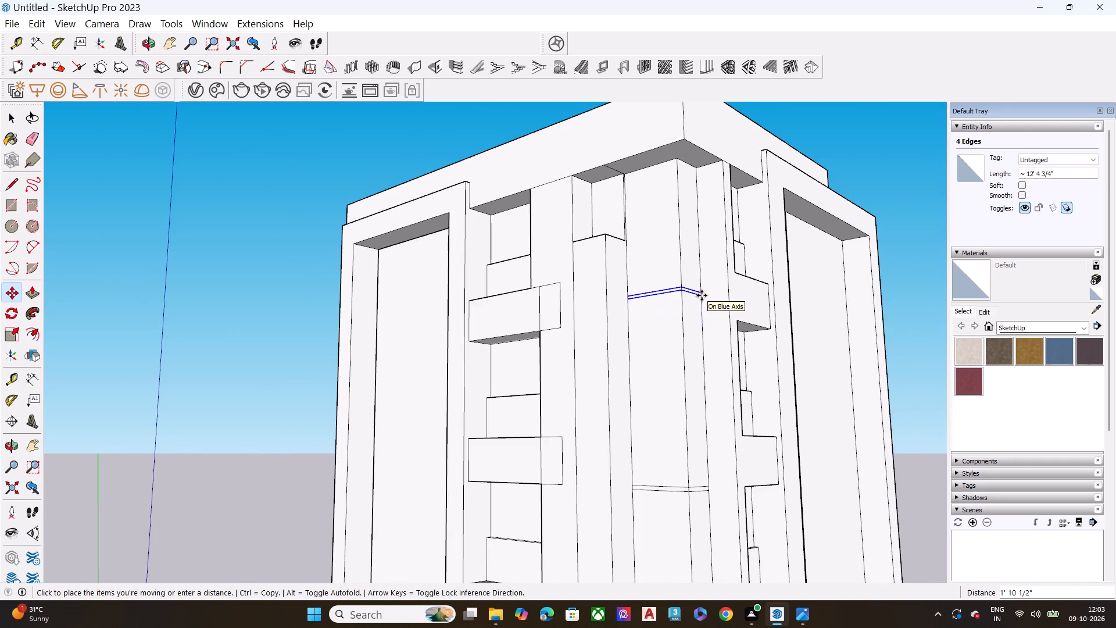
middle_drag(702, 295, 660, 395)
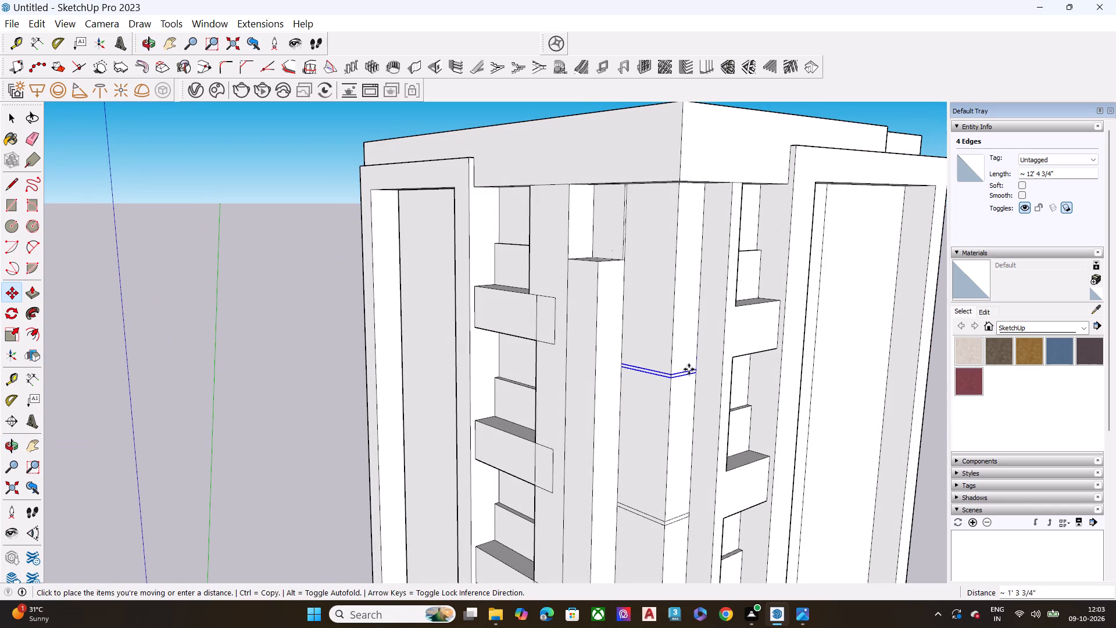
click(693, 294)
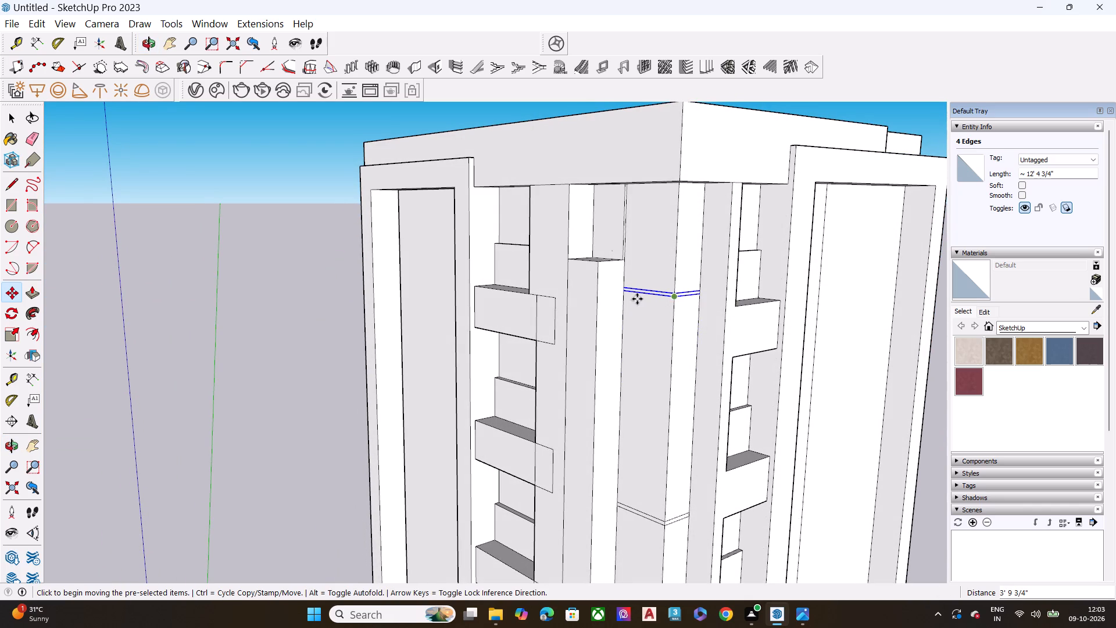
Move the four edges outlining the corner column's middle groove straight up along the blue axis by about 3'.
scroll(624, 294, down, 9)
middle_drag(643, 424, 648, 387)
scroll(648, 387, up, 8)
key(space)
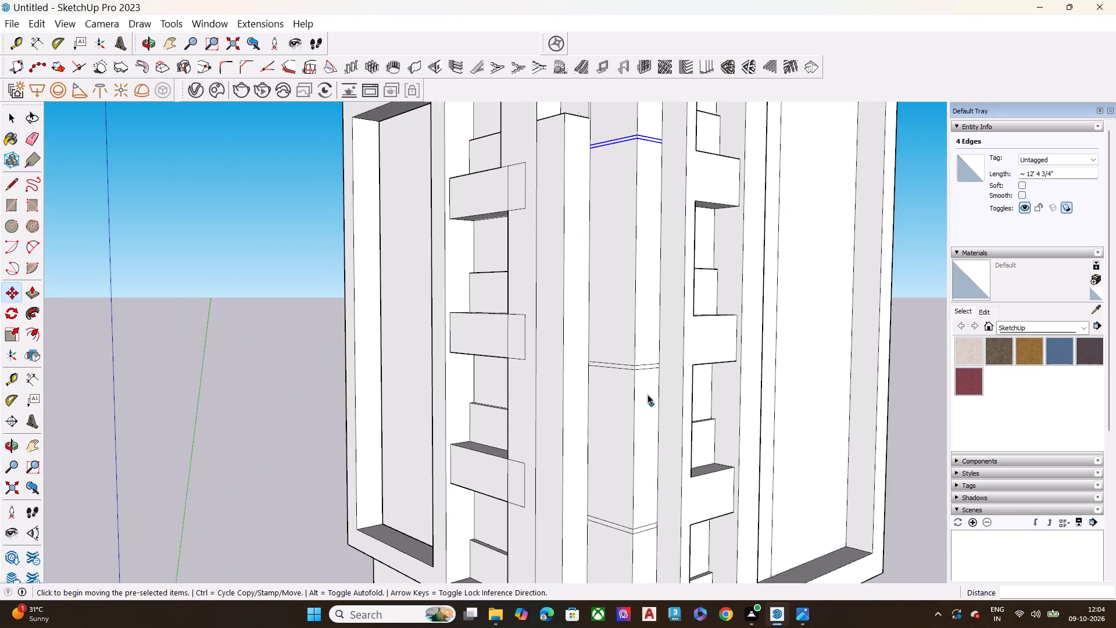
scroll(637, 376, up, 5)
scroll(637, 376, down, 1)
scroll(637, 376, up, 4)
click(643, 362)
ctrl+click(644, 351)
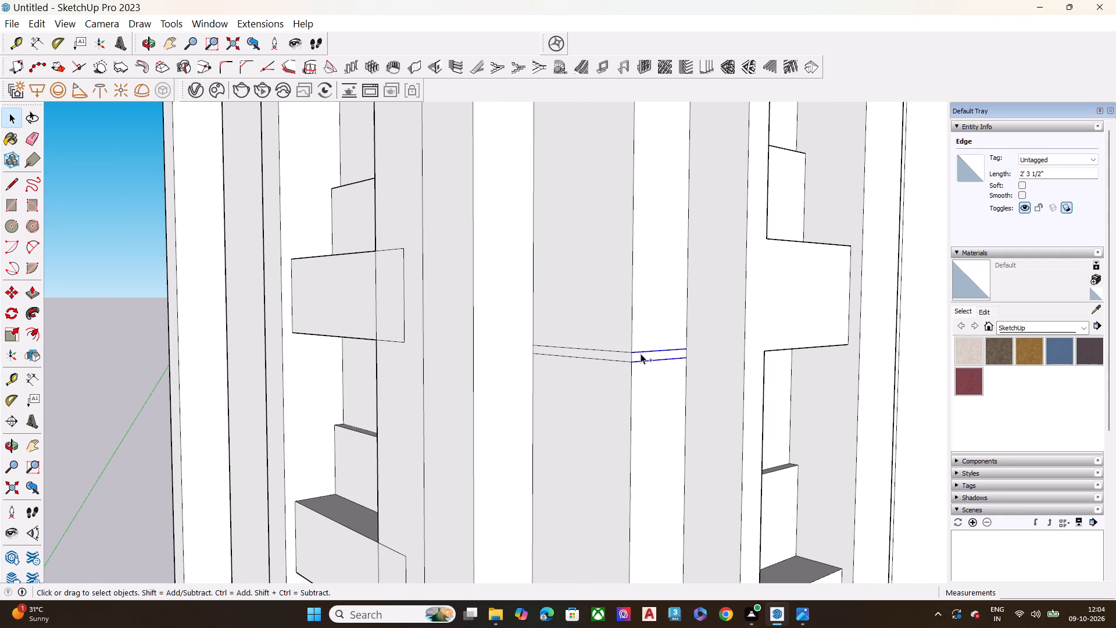
ctrl+click(622, 352)
ctrl+click(624, 362)
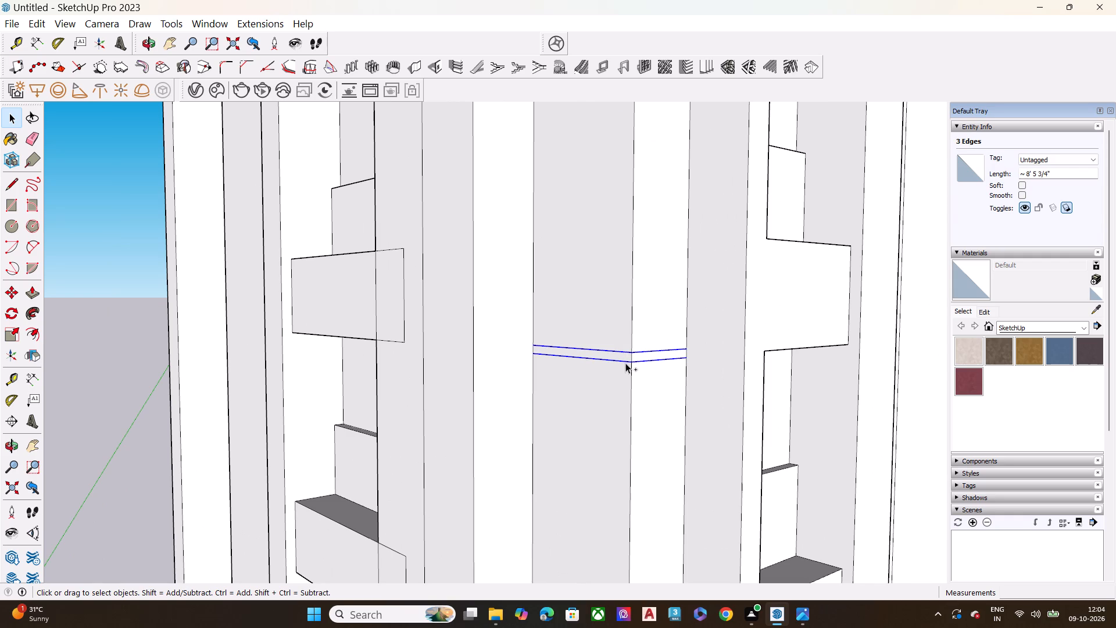
key(m)
click(688, 361)
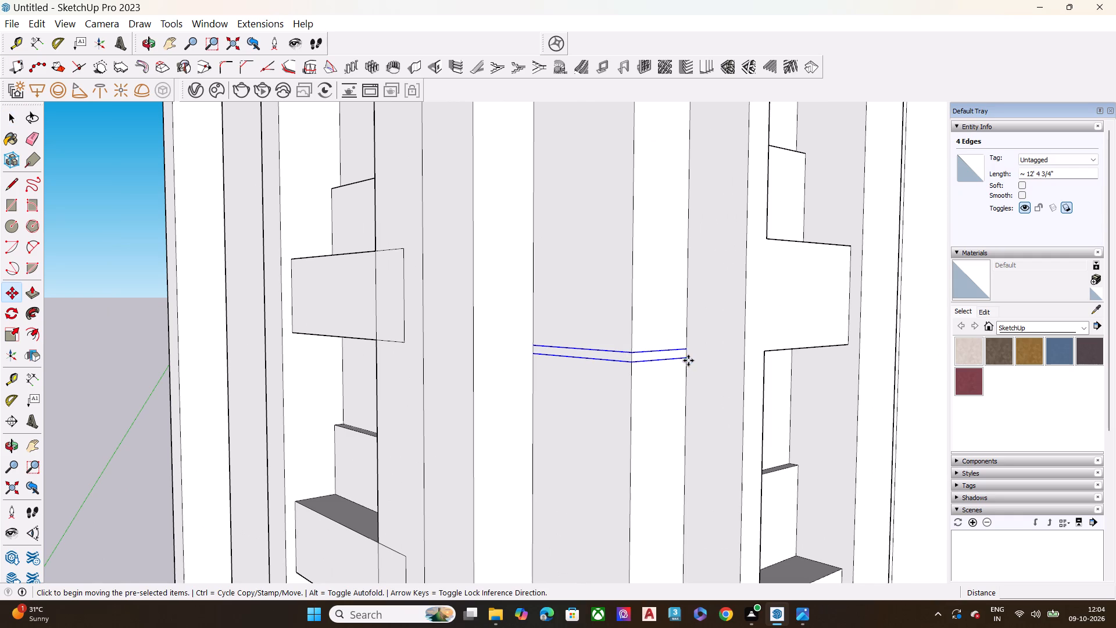
scroll(686, 336, down, 16)
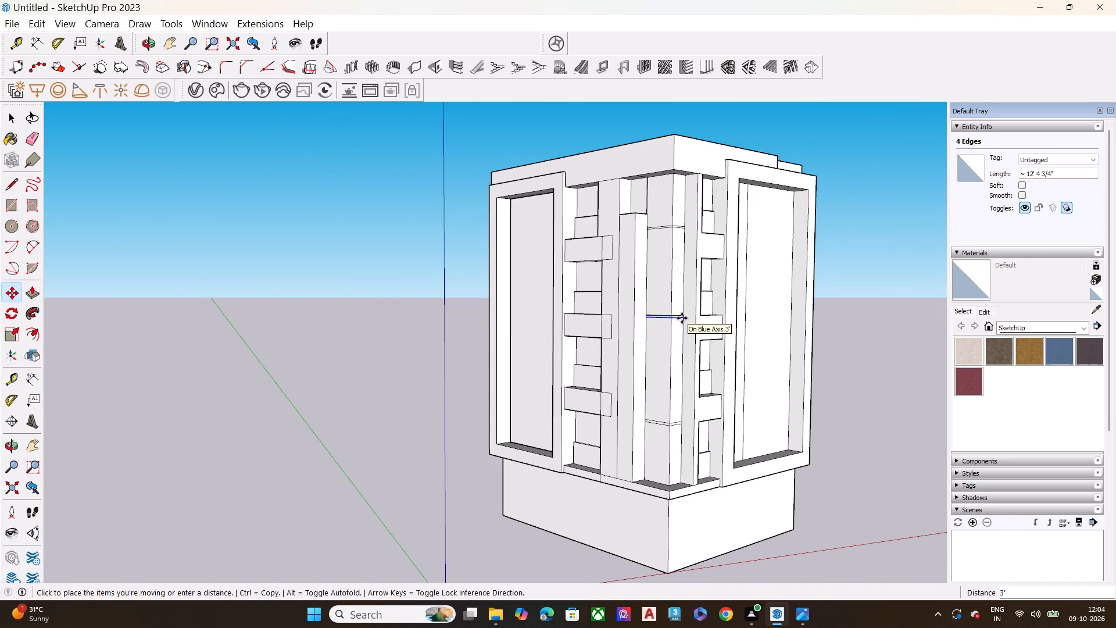
middle_drag(682, 318, 667, 350)
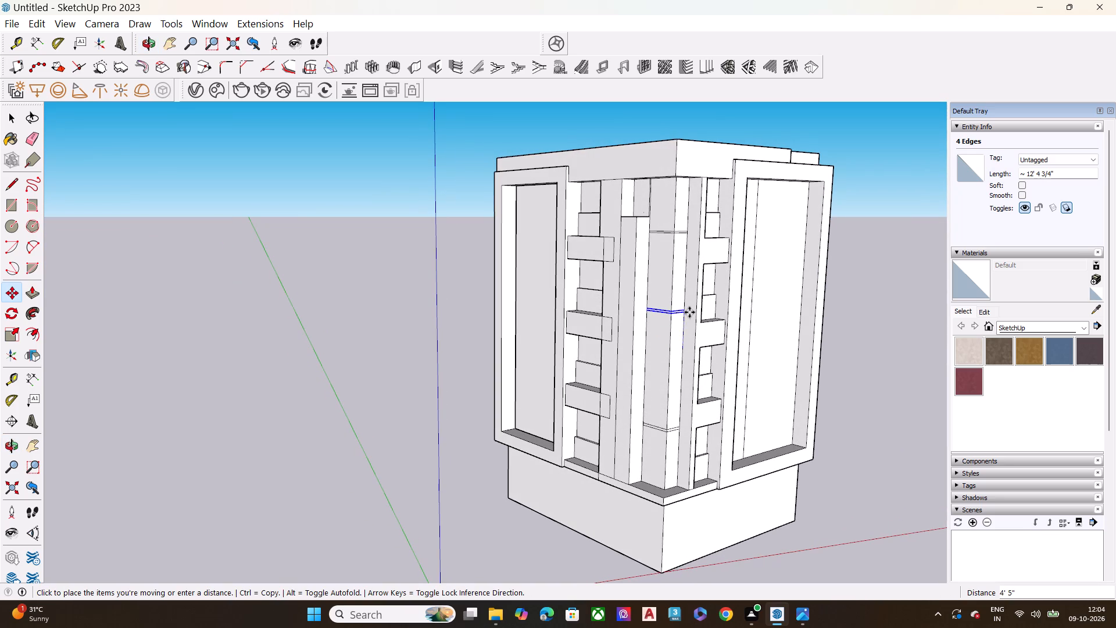
click(689, 317)
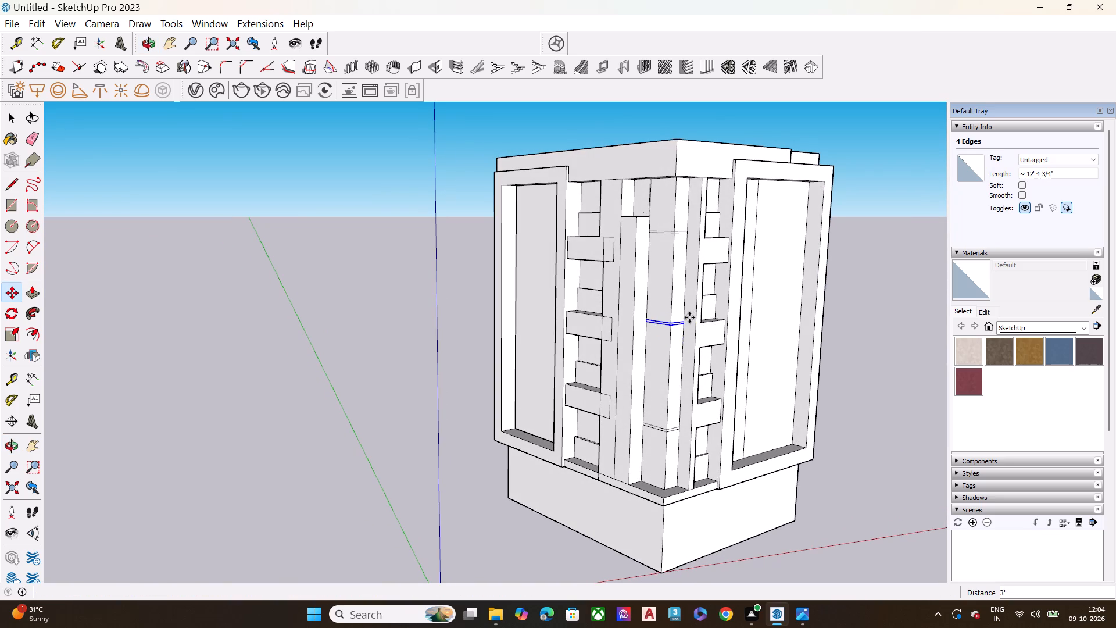
key(space)
middle_drag(676, 376, 661, 345)
click(909, 399)
Move the four edges outlining the corner column's lowest groove straight up to about the top of the lowest window bands.
scroll(693, 448, up, 2)
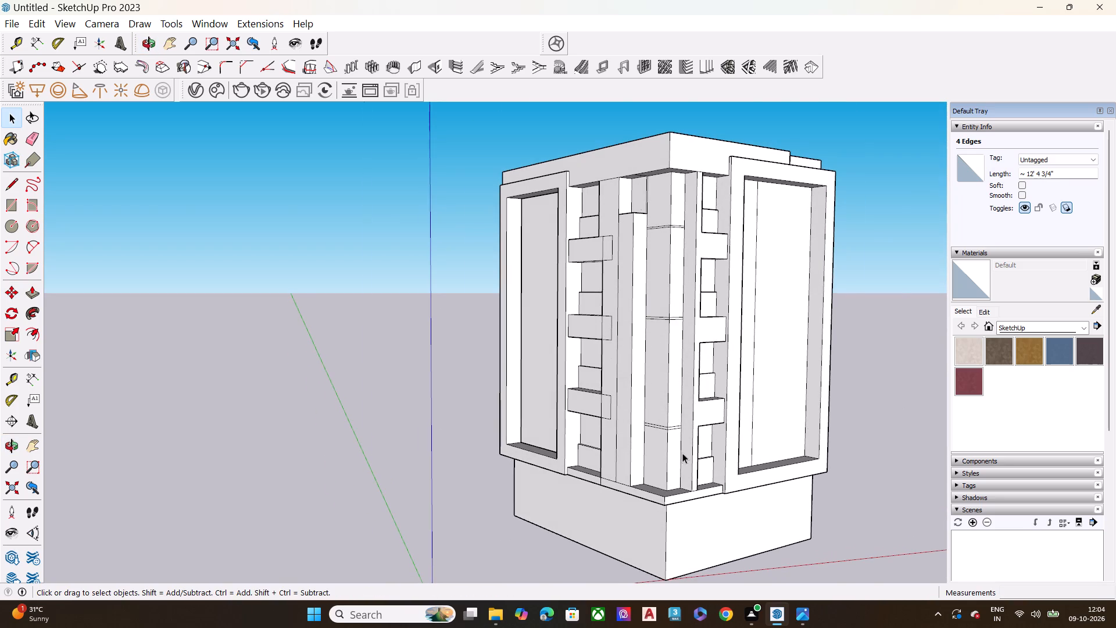
scroll(682, 453, up, 13)
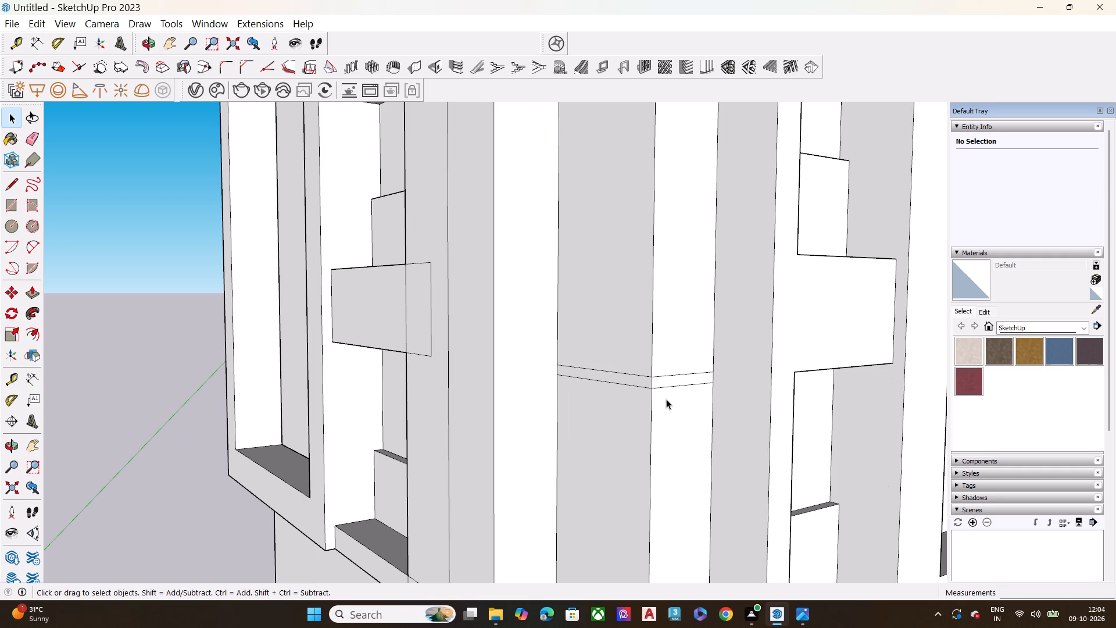
click(666, 388)
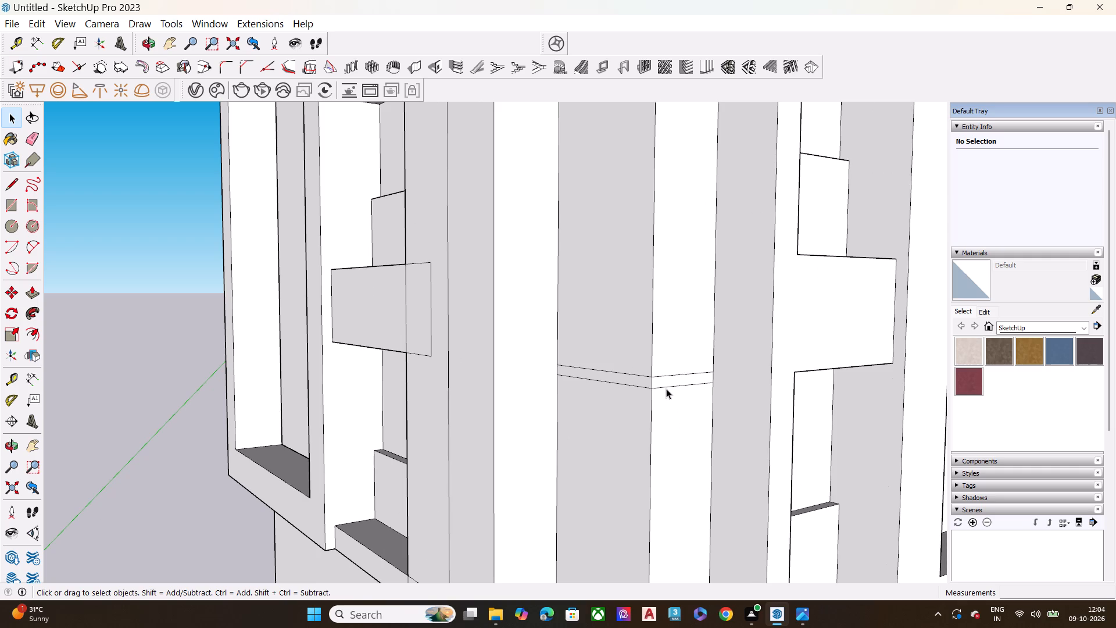
ctrl+click(645, 388)
ctrl+click(663, 376)
ctrl+click(646, 375)
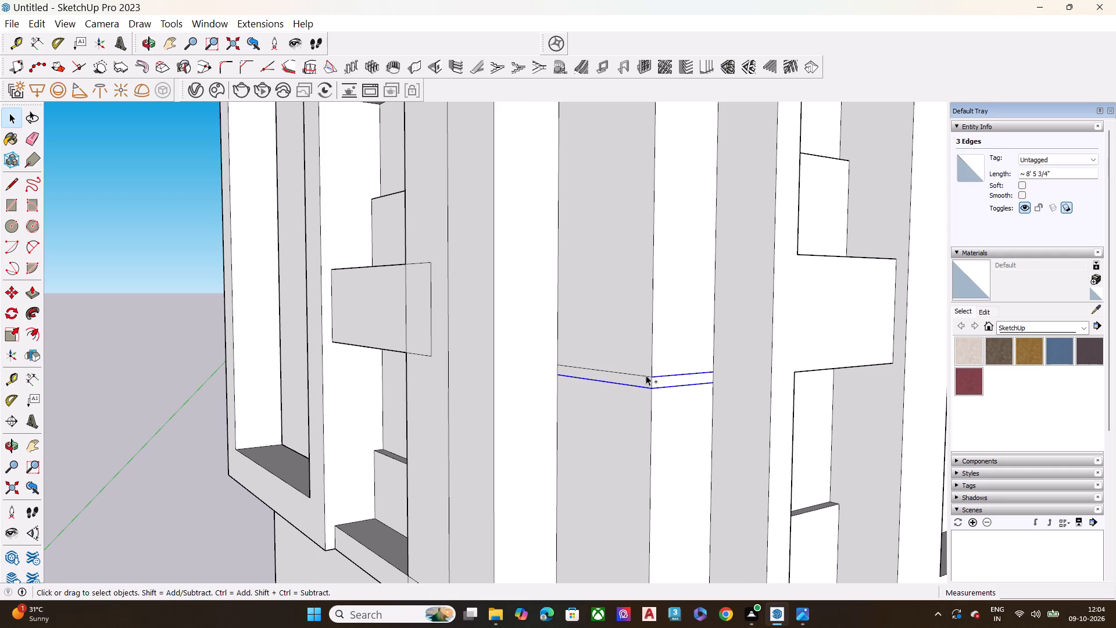
key(m)
click(714, 387)
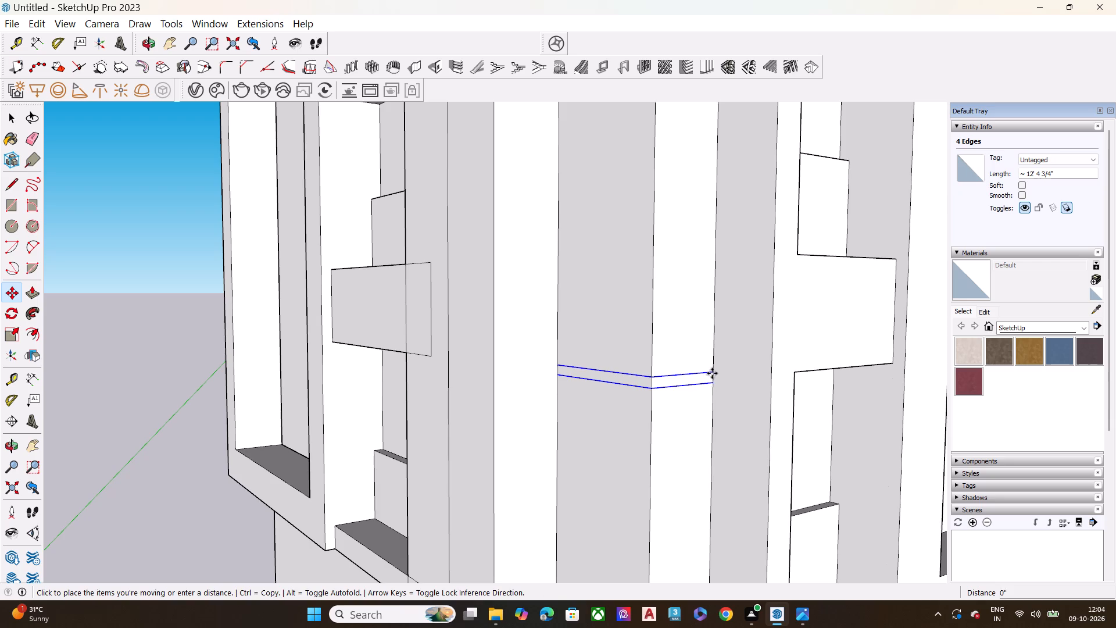
scroll(713, 344, down, 9)
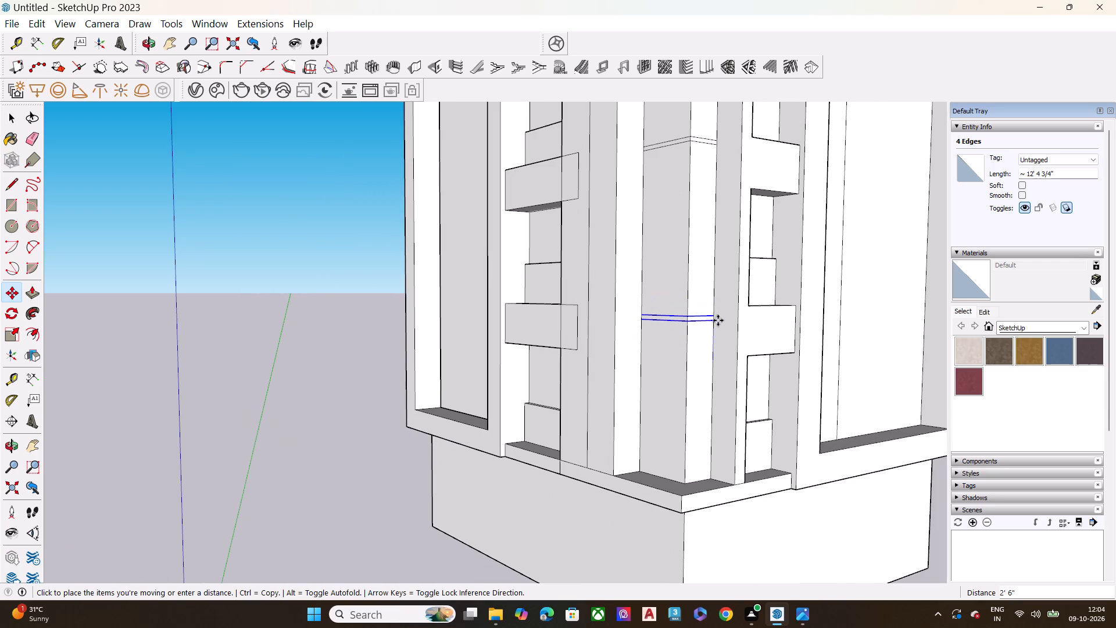
click(718, 313)
key(space)
scroll(634, 348, down, 5)
scroll(634, 348, up, 1)
scroll(634, 348, down, 4)
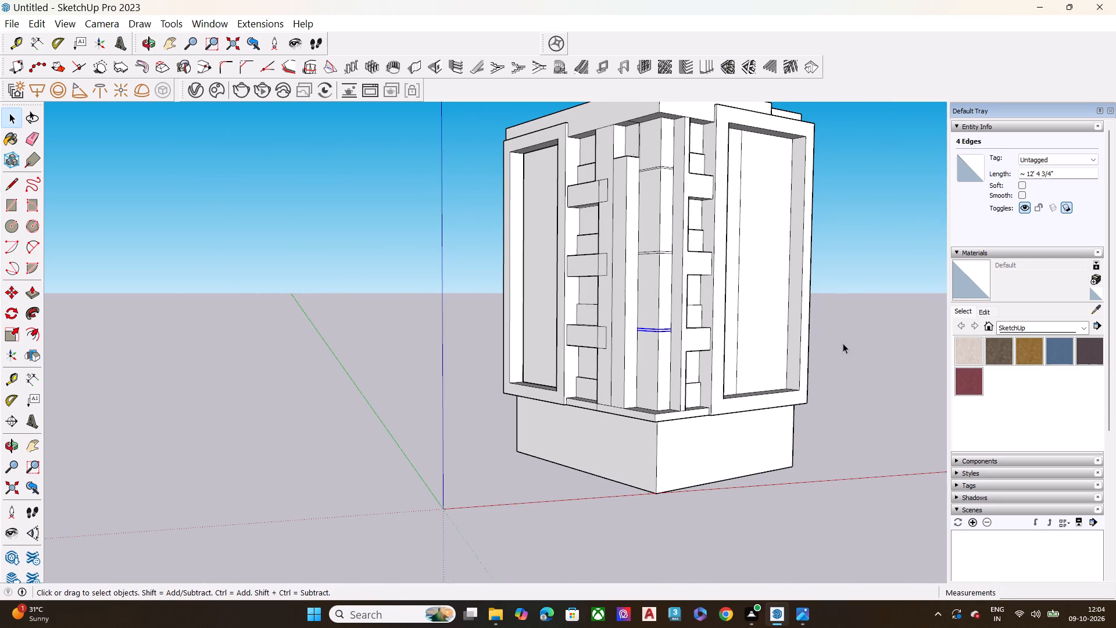
click(843, 343)
Push/Pull the narrower face of the corner column's third segment from the bottom outward 1 3/4".
scroll(563, 291, up, 7)
scroll(681, 320, down, 8)
middle_drag(721, 341, 762, 401)
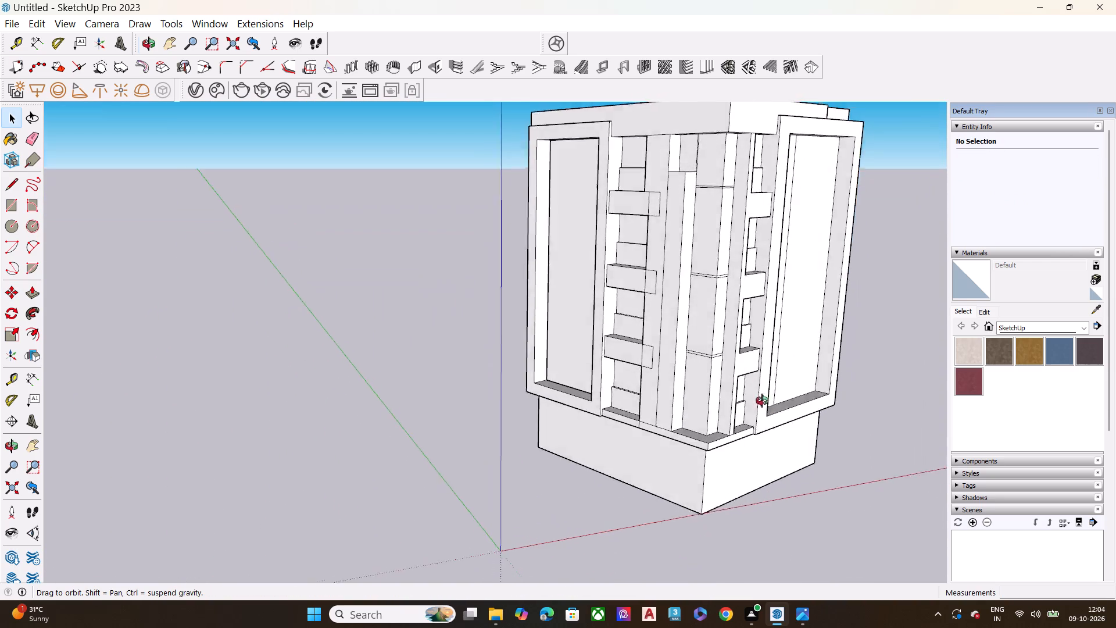
middle_drag(762, 401, 665, 386)
scroll(736, 345, up, 2)
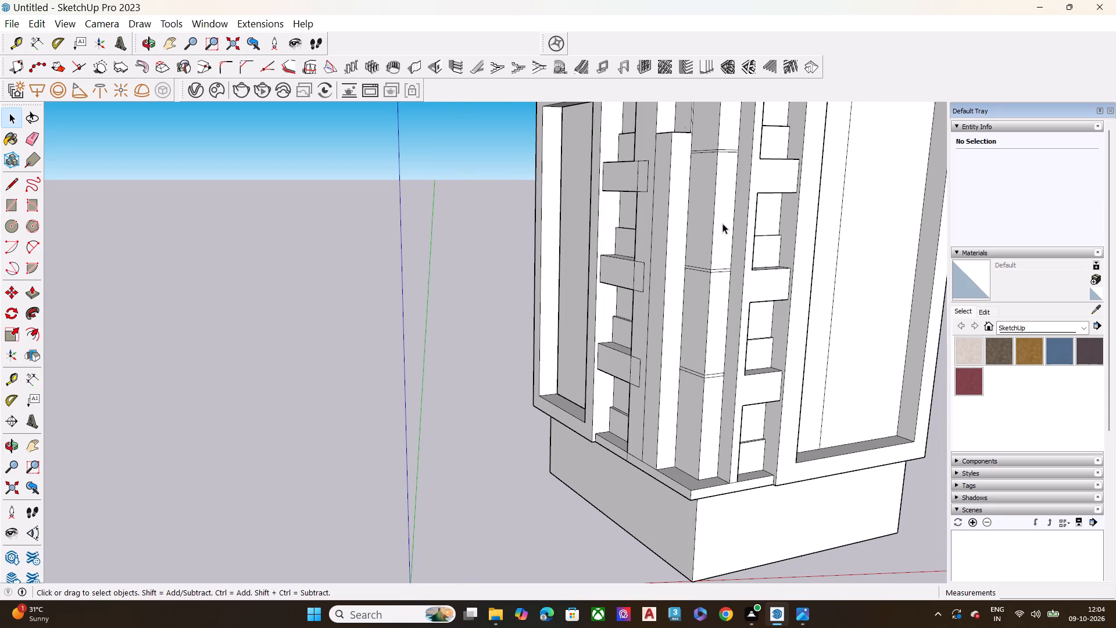
scroll(713, 269, down, 6)
scroll(702, 187, up, 7)
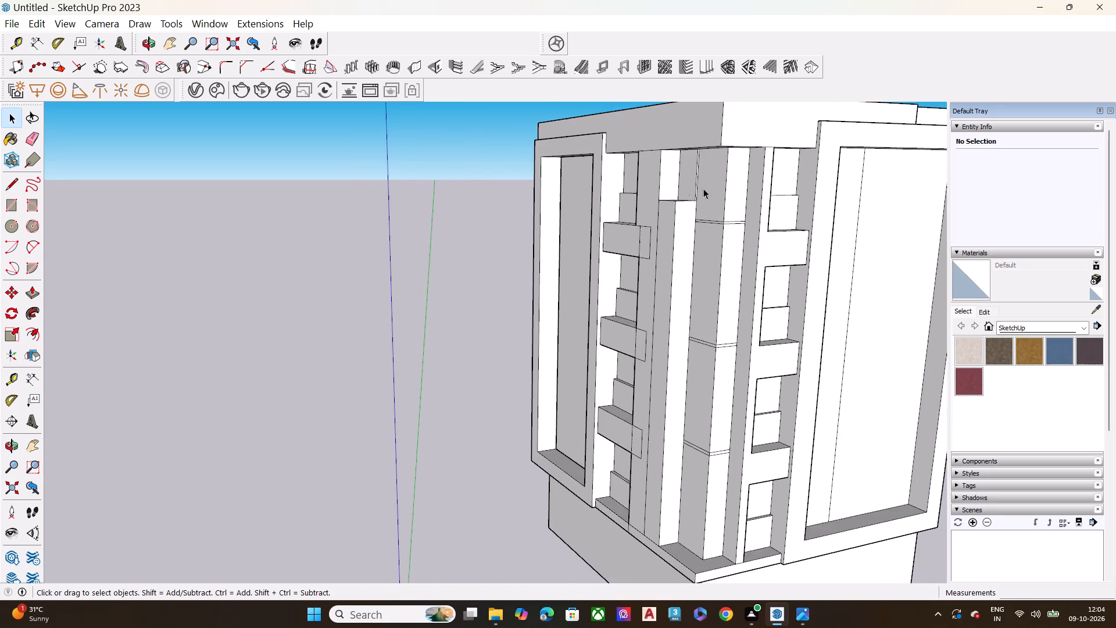
scroll(709, 252, up, 4)
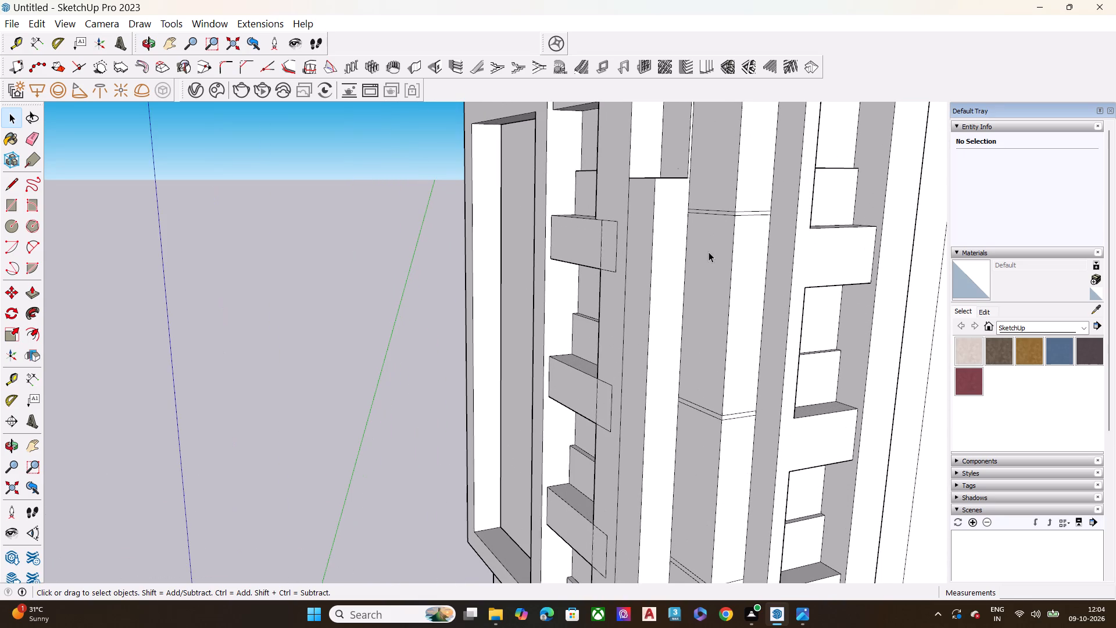
click(746, 268)
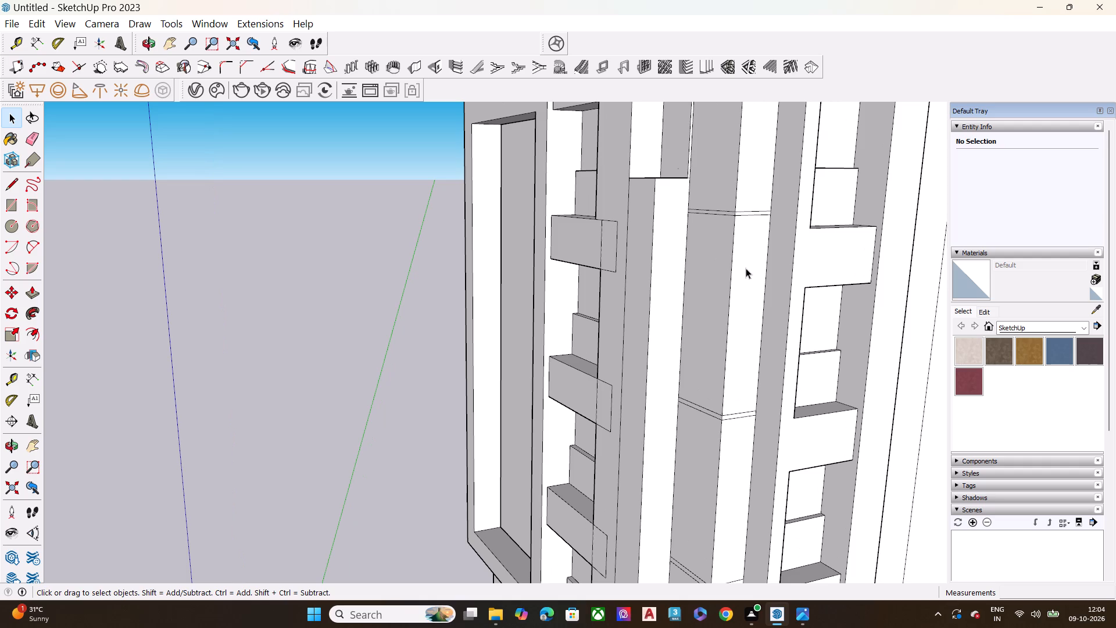
key(p)
click(747, 268)
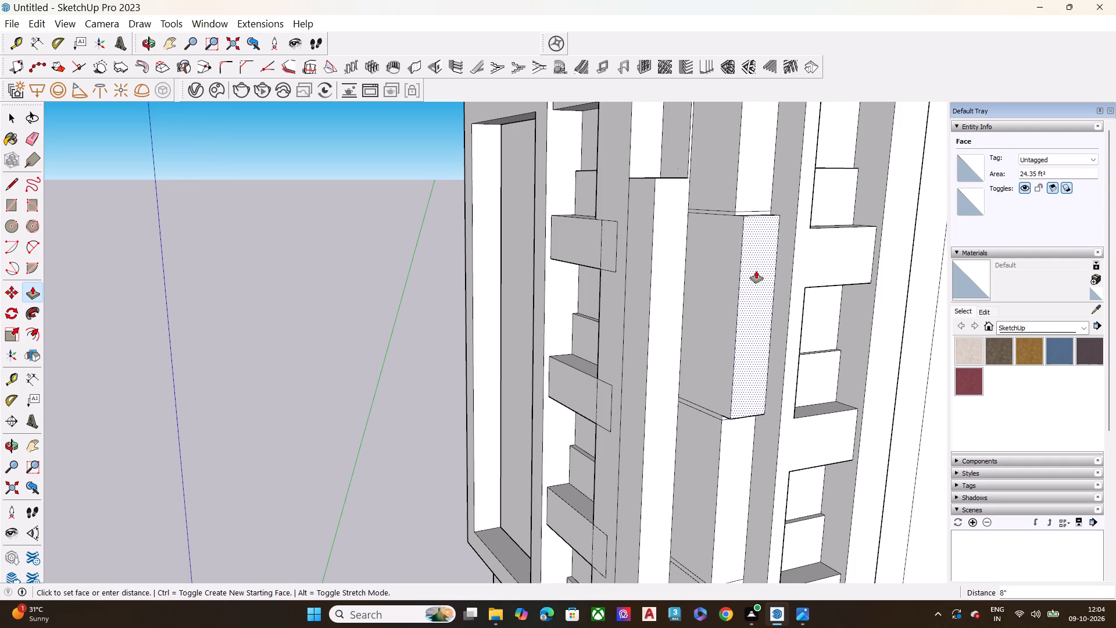
middle_drag(753, 264, 717, 420)
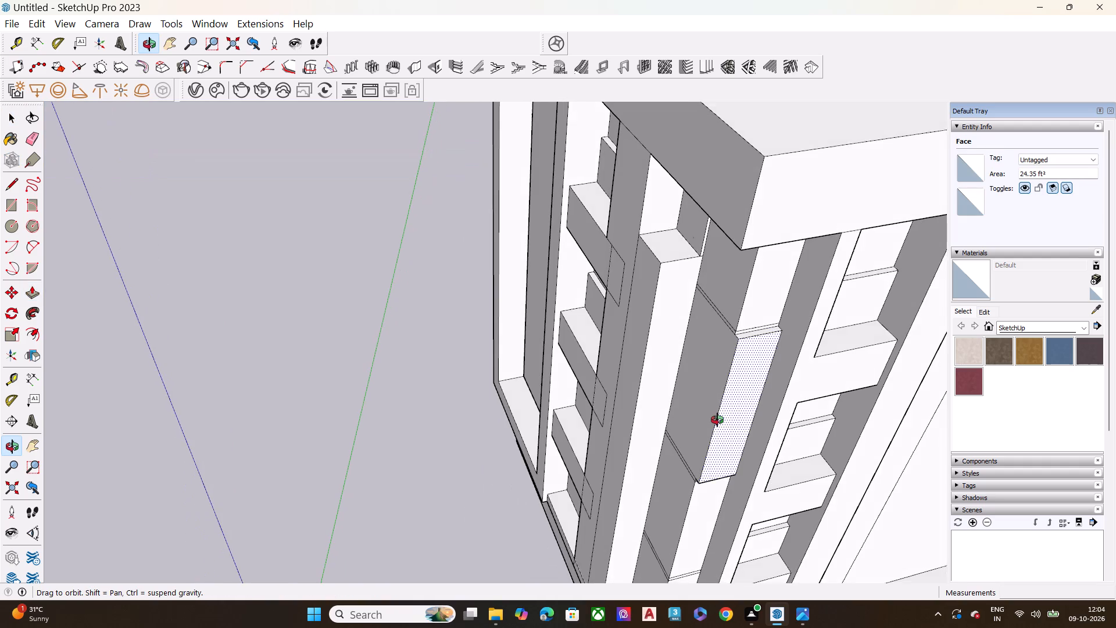
middle_drag(717, 420, 725, 413)
scroll(725, 413, up, 1)
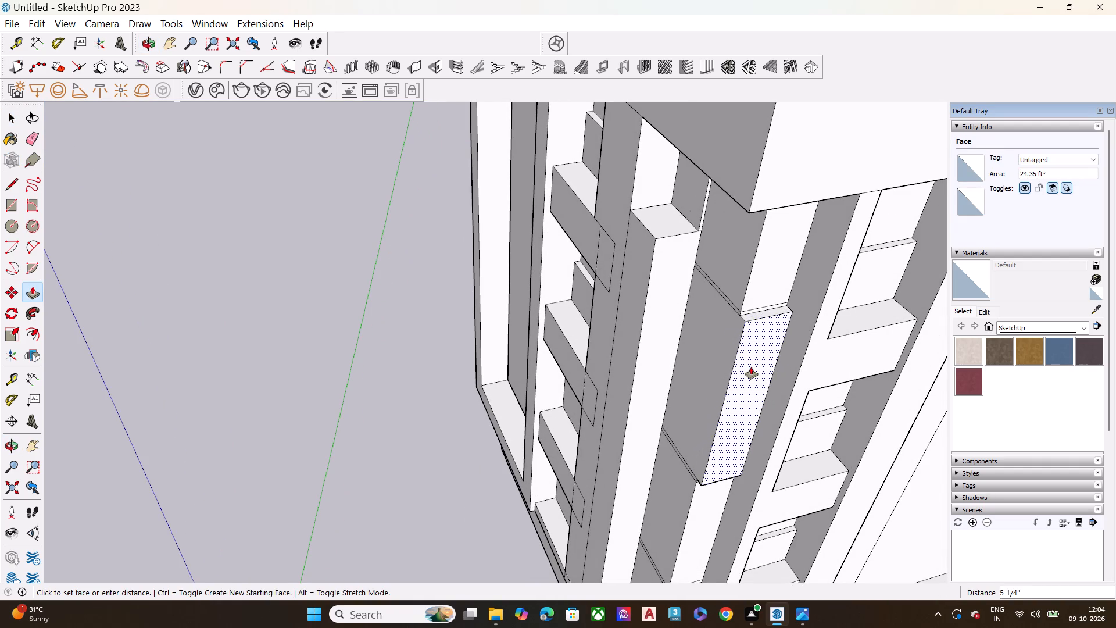
scroll(753, 336, up, 6)
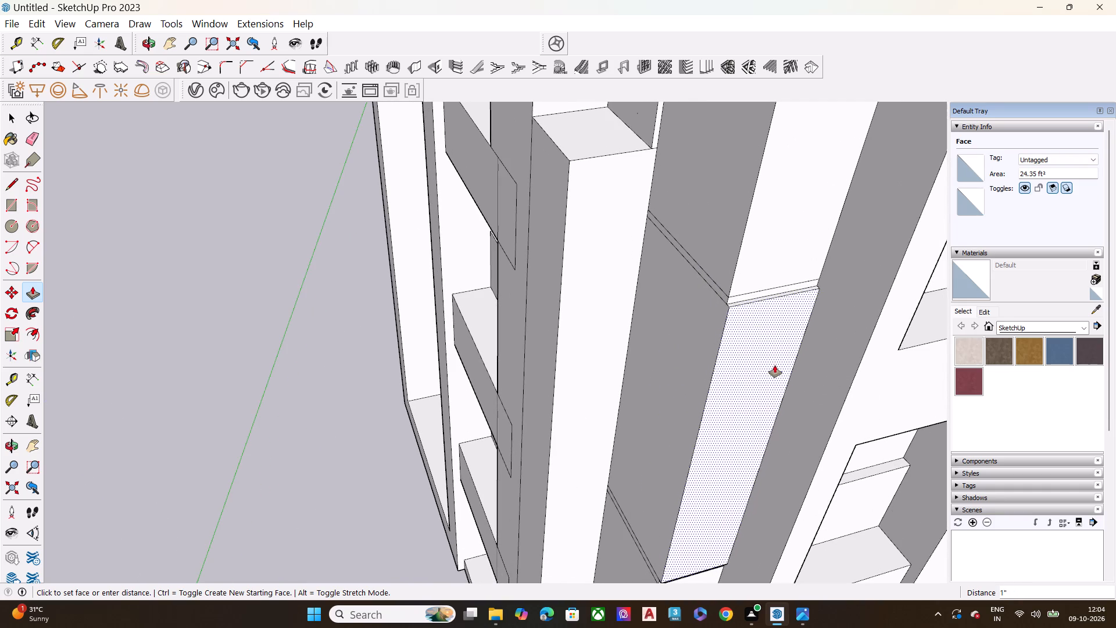
click(775, 366)
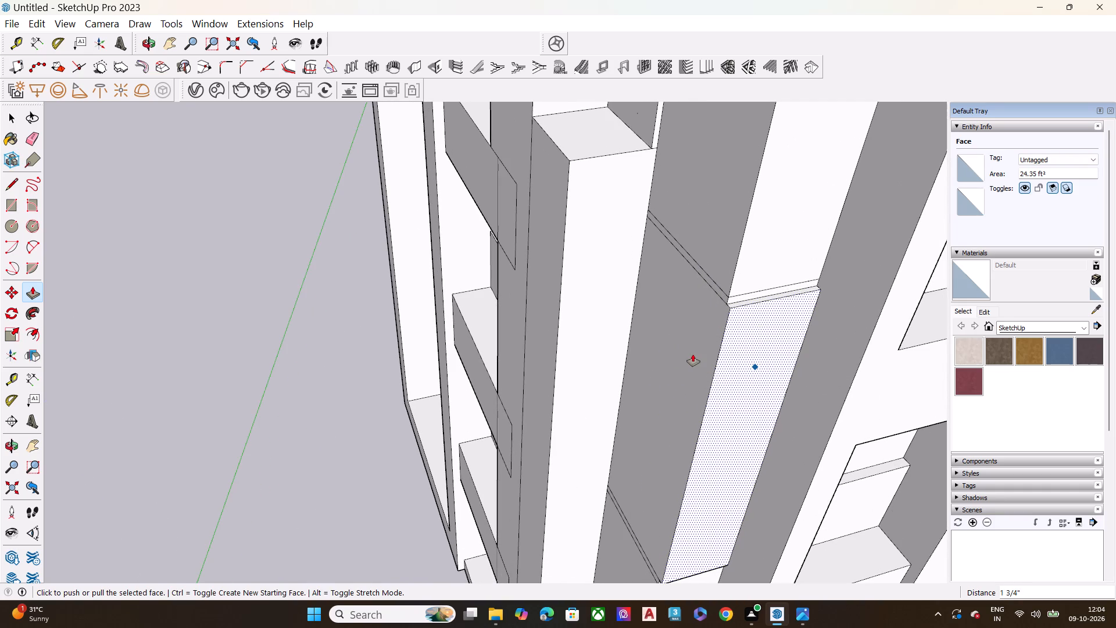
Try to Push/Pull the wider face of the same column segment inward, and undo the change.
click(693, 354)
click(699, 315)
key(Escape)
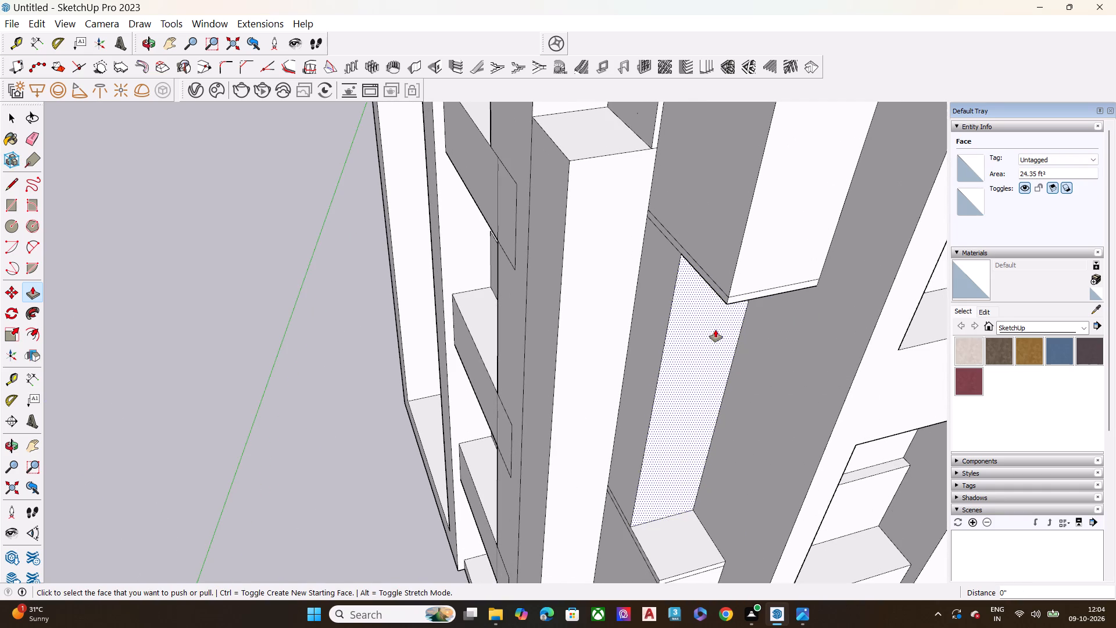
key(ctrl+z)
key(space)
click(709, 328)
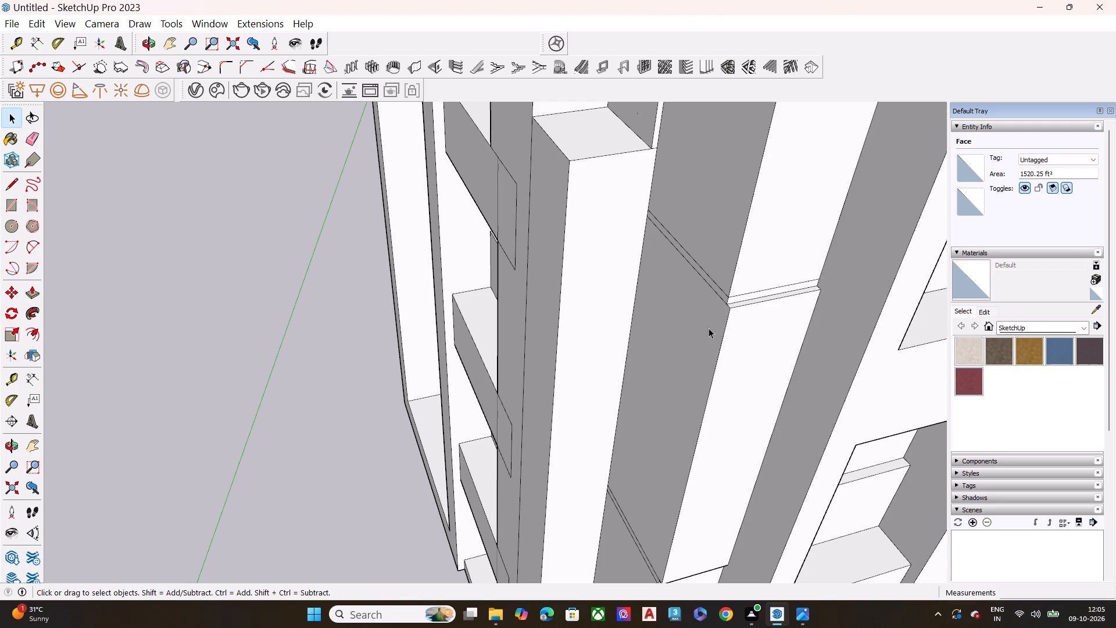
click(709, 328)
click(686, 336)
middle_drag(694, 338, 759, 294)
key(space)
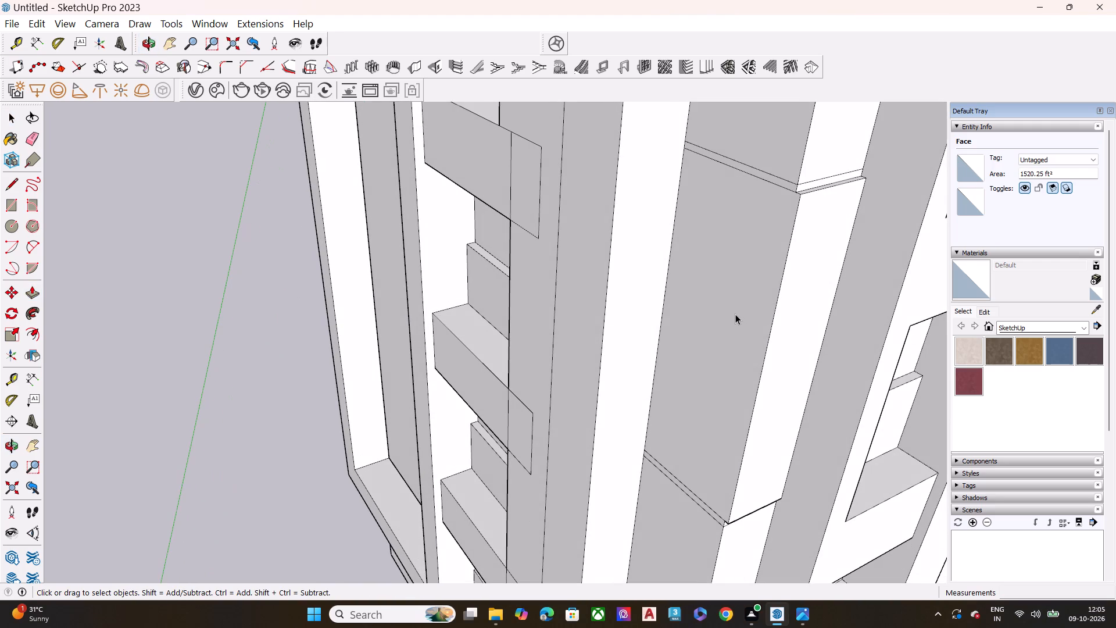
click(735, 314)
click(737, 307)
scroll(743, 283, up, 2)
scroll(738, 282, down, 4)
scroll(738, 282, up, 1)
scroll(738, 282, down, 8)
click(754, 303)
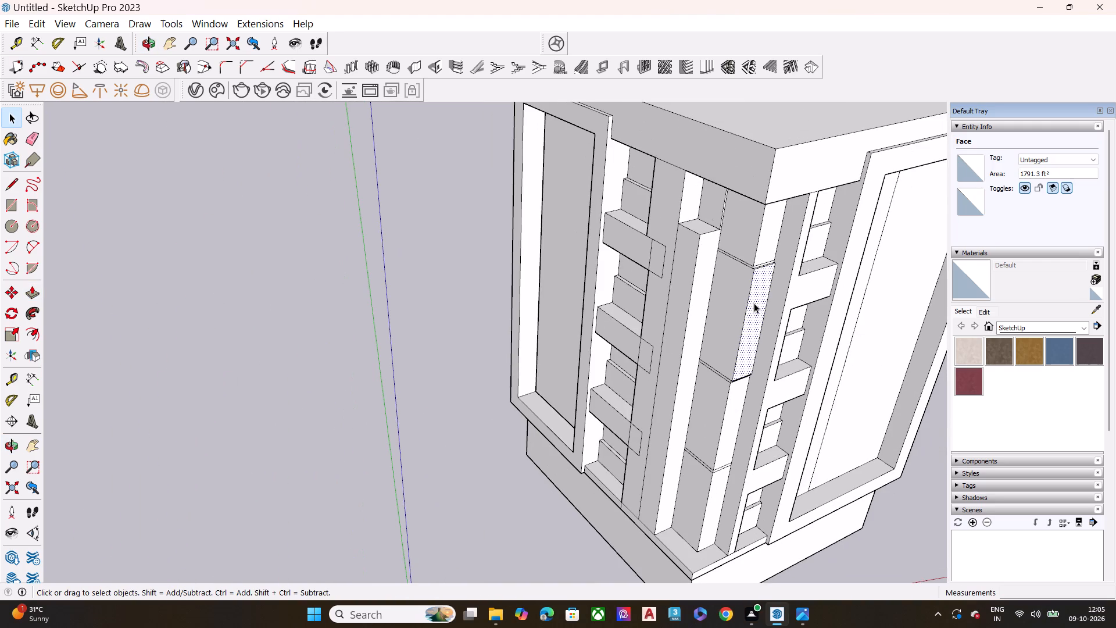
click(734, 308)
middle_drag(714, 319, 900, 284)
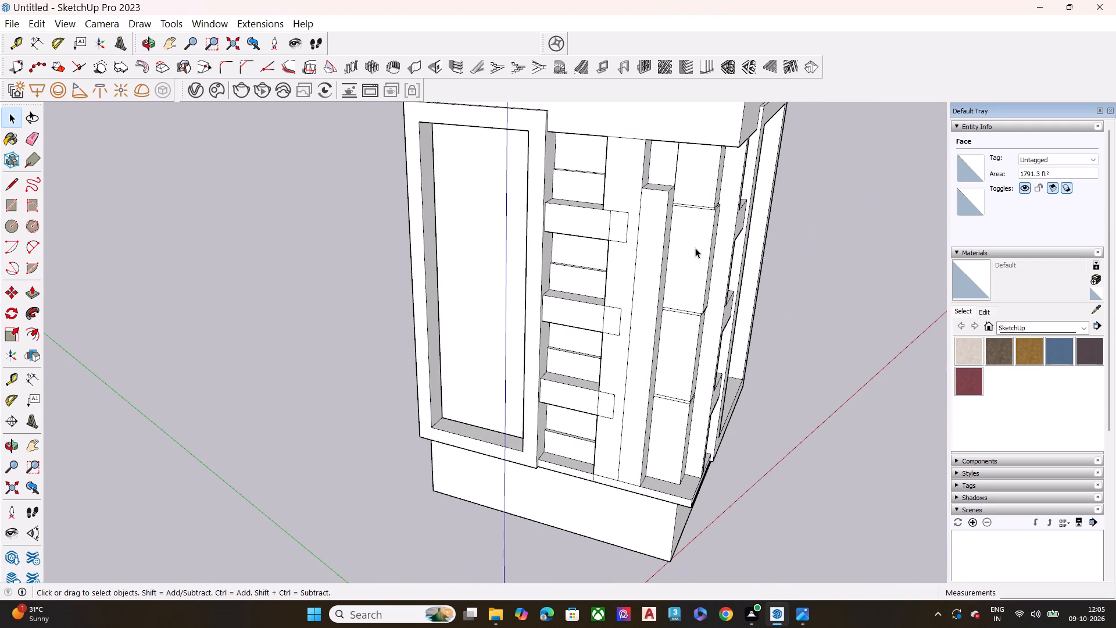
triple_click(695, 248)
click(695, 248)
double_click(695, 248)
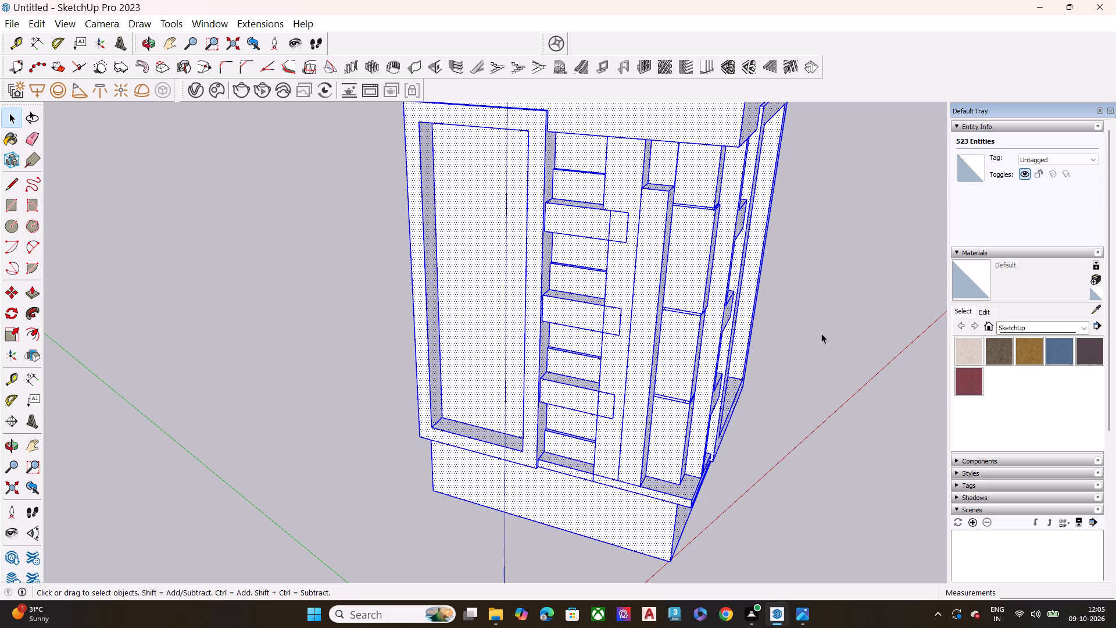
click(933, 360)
Push/Pull the wider face of the corner column's third segment from the bottom outward 2 3/4".
scroll(688, 202, up, 6)
click(711, 249)
middle_drag(711, 249, 627, 272)
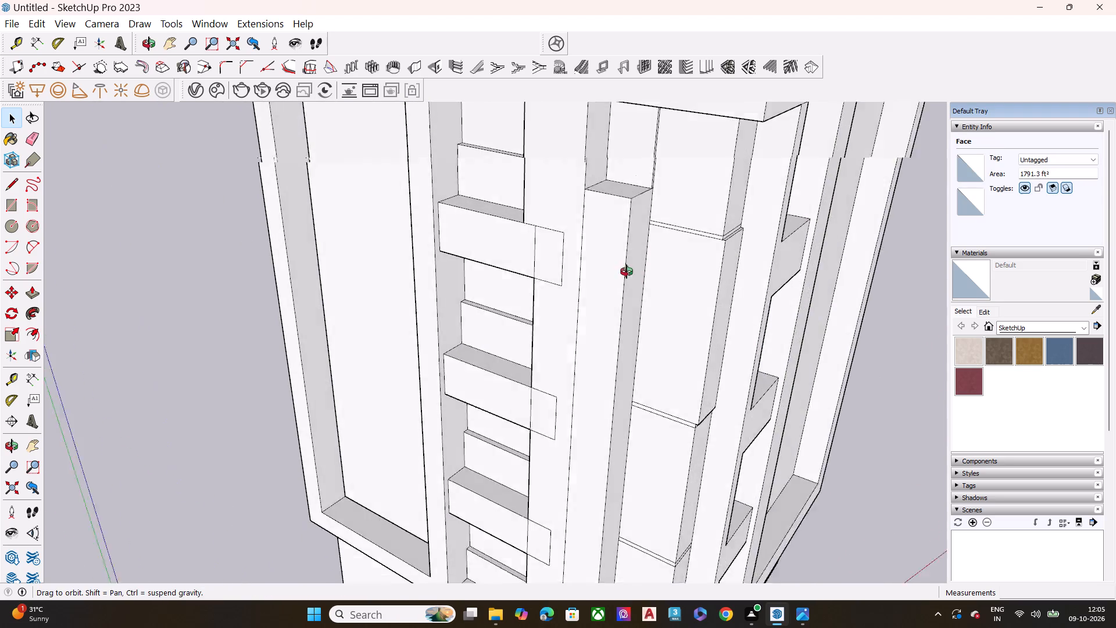
middle_drag(627, 272, 608, 274)
click(646, 308)
key(p)
click(647, 308)
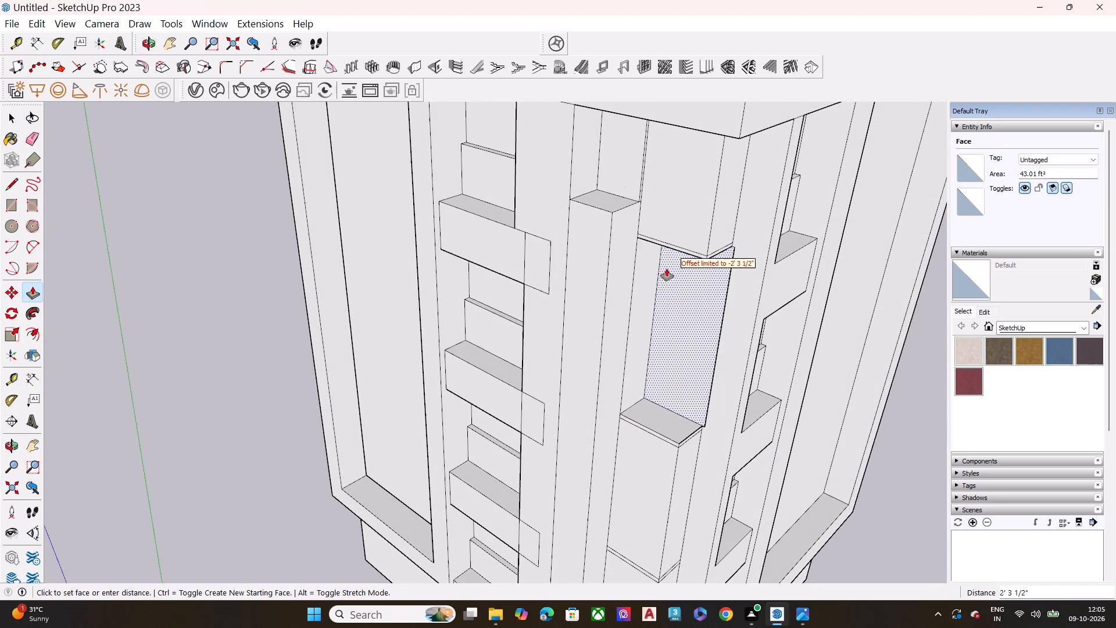
click(645, 310)
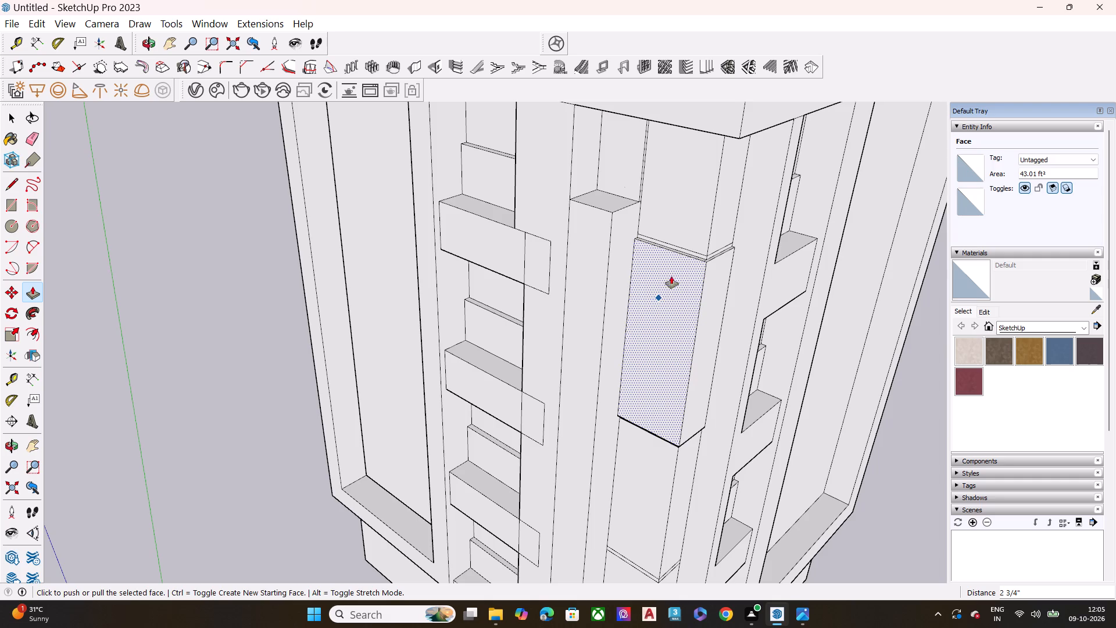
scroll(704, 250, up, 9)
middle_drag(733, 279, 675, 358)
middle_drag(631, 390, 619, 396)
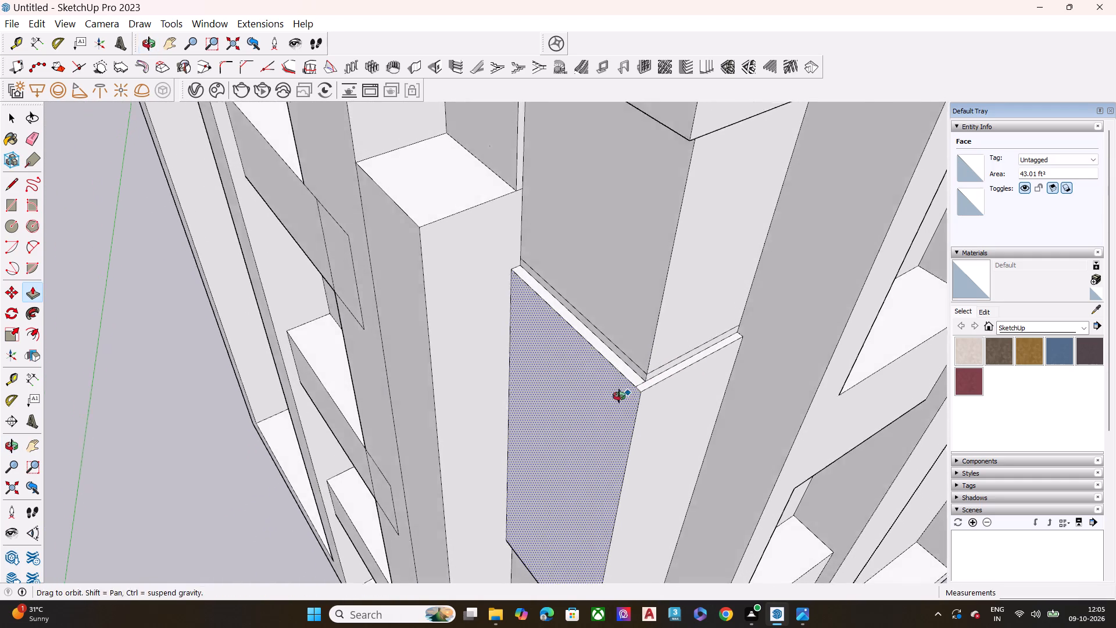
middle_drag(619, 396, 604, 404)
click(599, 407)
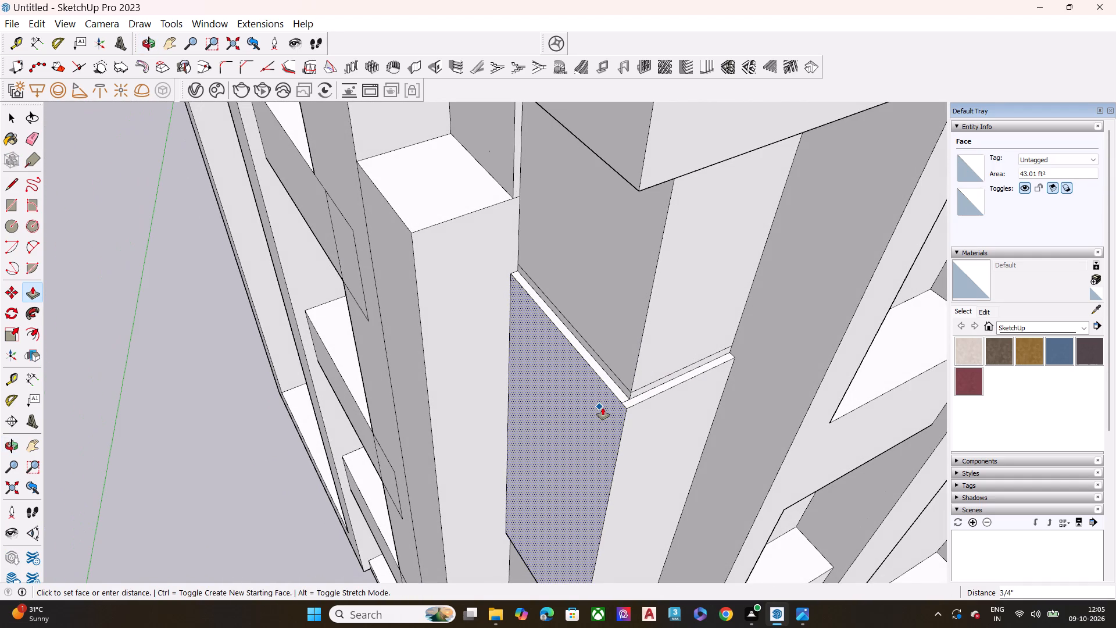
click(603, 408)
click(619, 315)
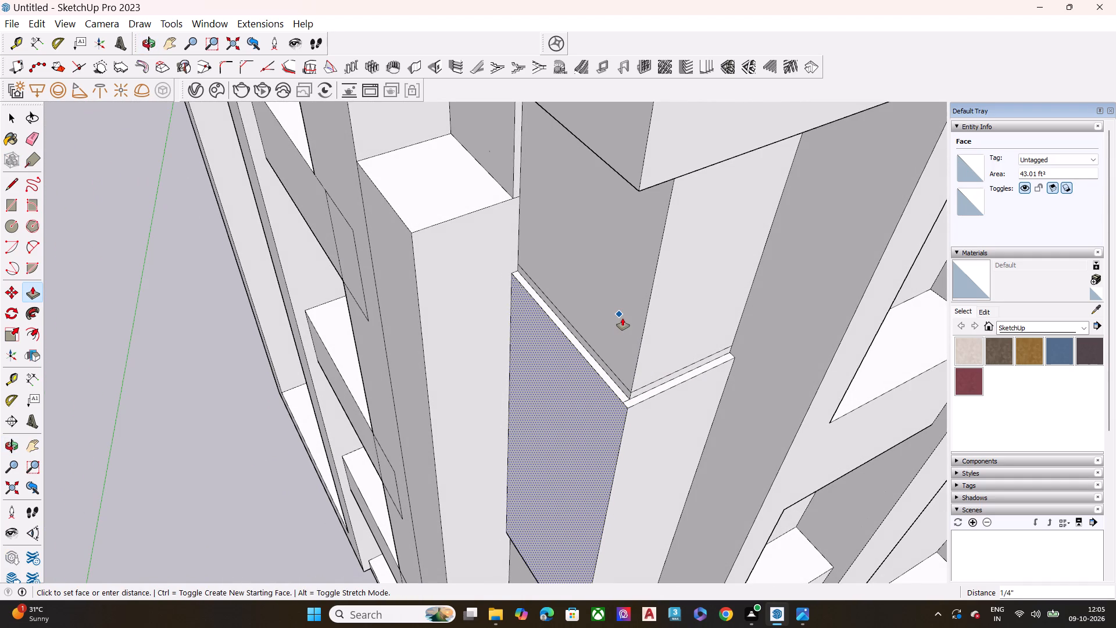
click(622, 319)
Push/Pull the wider face of the corner column's fourth segment from the bottom outward 1 3/4".
key(space)
click(616, 322)
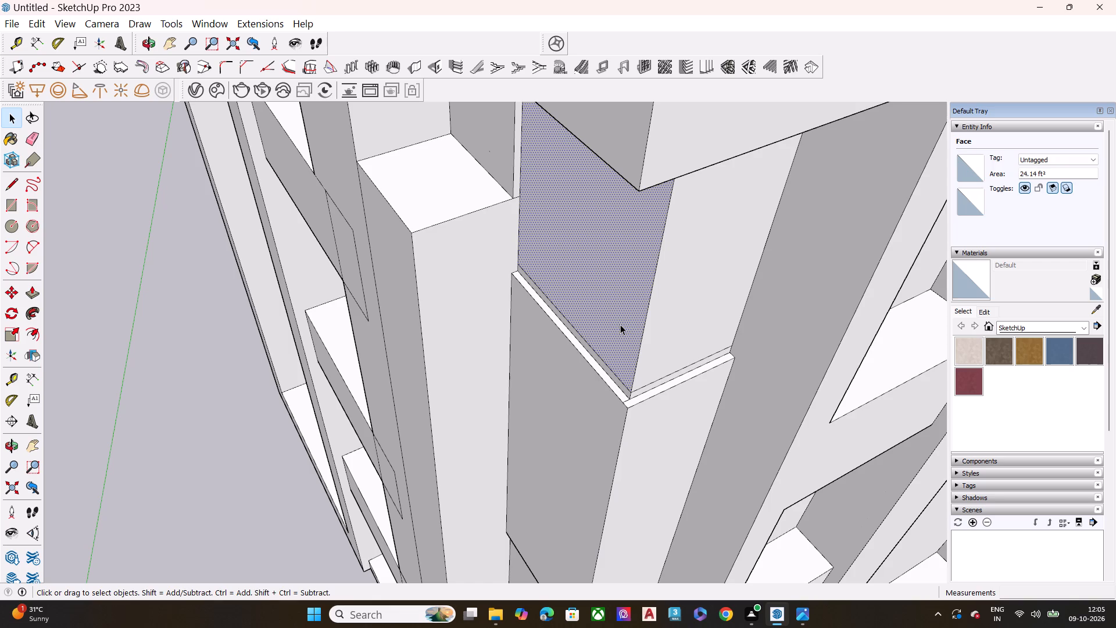
key(p)
click(620, 324)
click(627, 411)
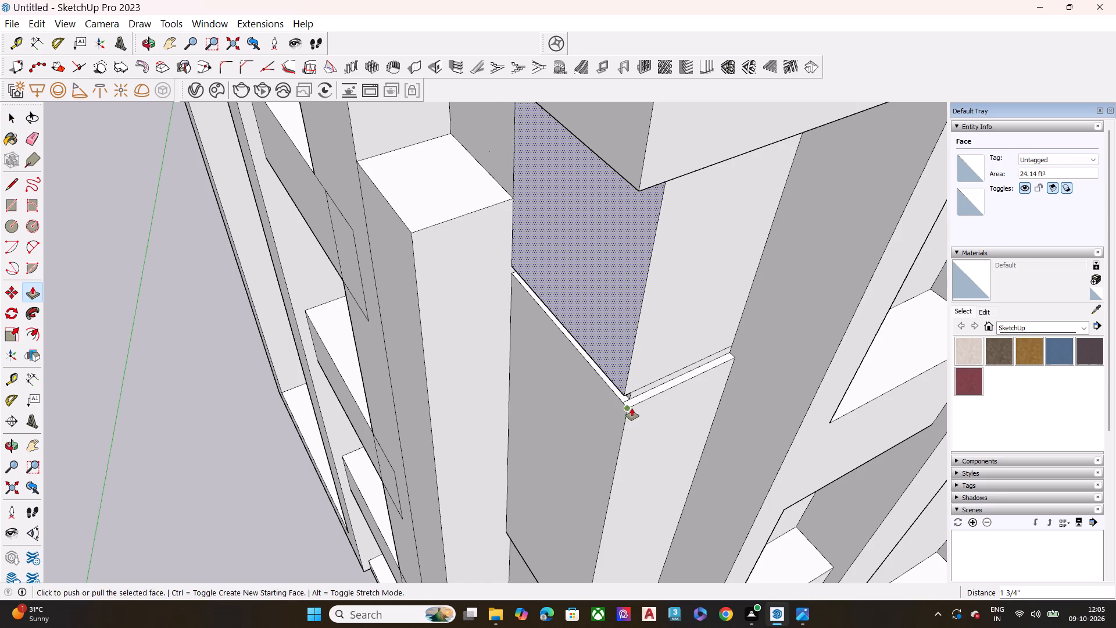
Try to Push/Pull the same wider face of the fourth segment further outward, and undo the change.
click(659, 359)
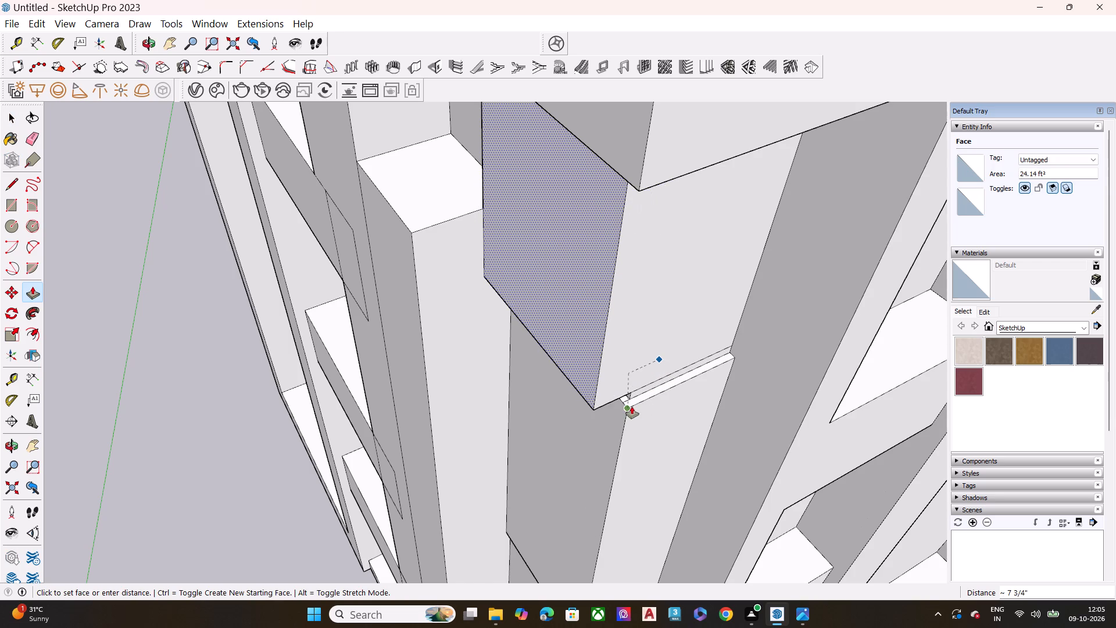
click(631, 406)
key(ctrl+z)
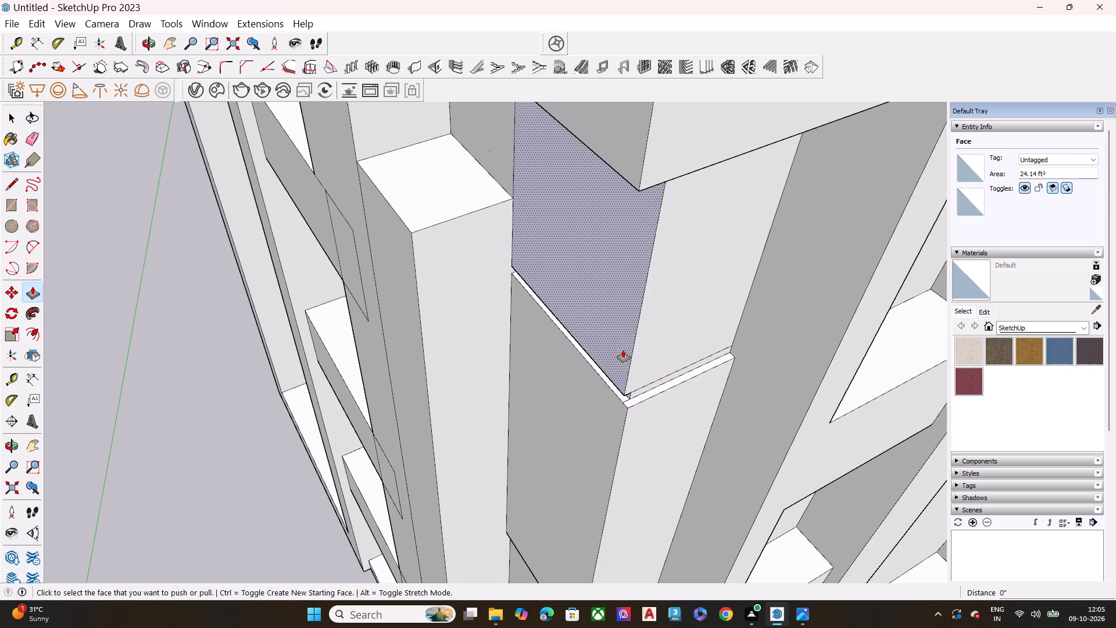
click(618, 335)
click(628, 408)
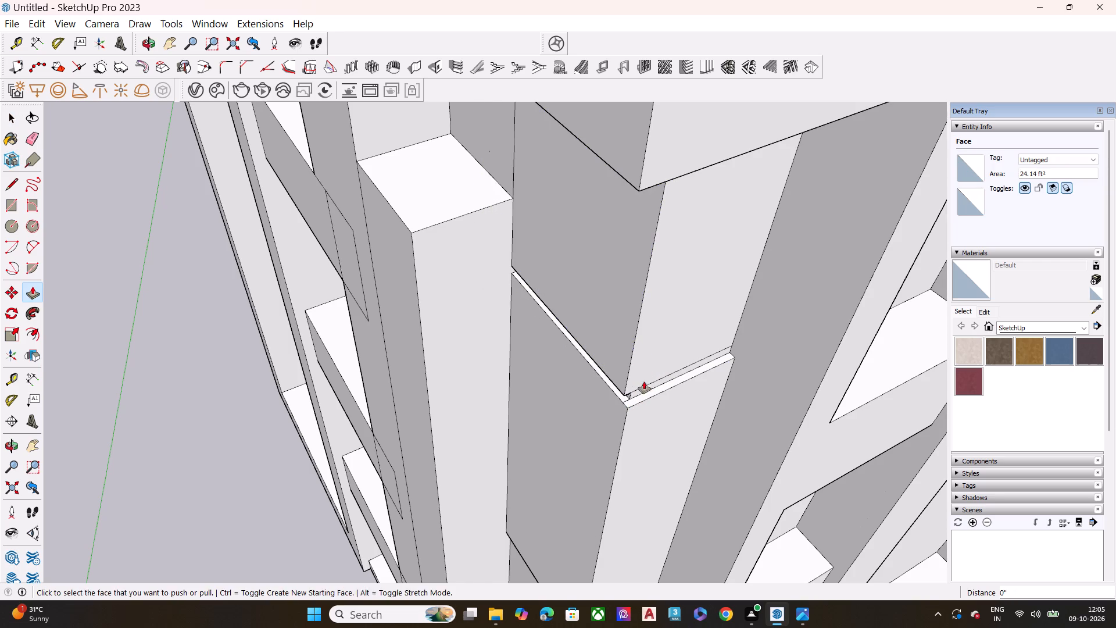
Push/Pull the narrower face of the corner column's fourth segment from the bottom outward 1 3/4".
key(space)
click(671, 351)
key(p)
click(671, 351)
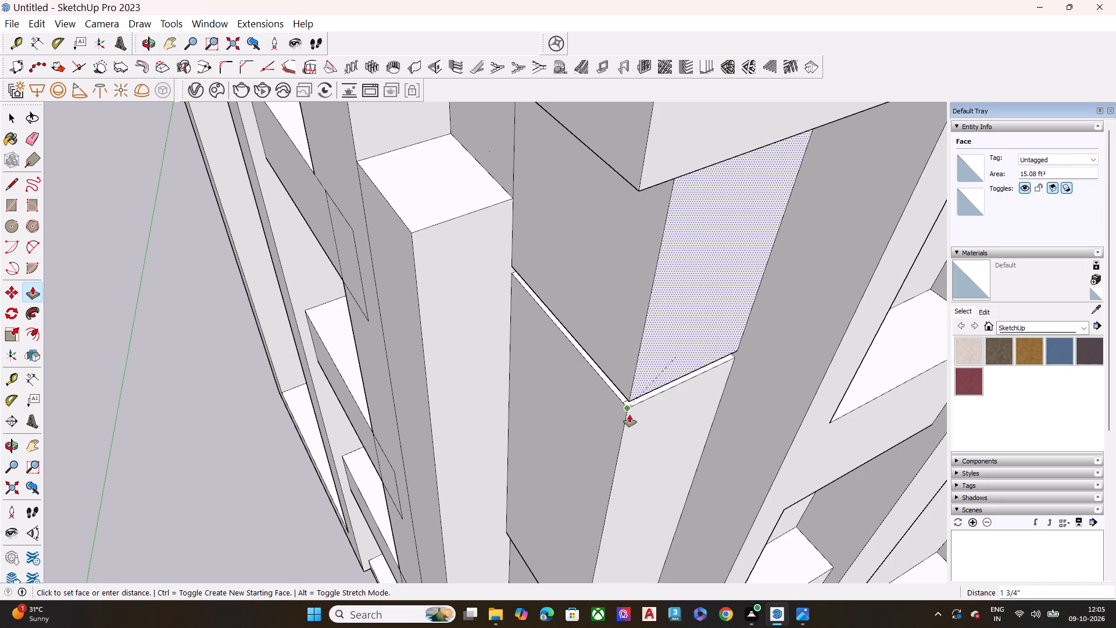
click(629, 412)
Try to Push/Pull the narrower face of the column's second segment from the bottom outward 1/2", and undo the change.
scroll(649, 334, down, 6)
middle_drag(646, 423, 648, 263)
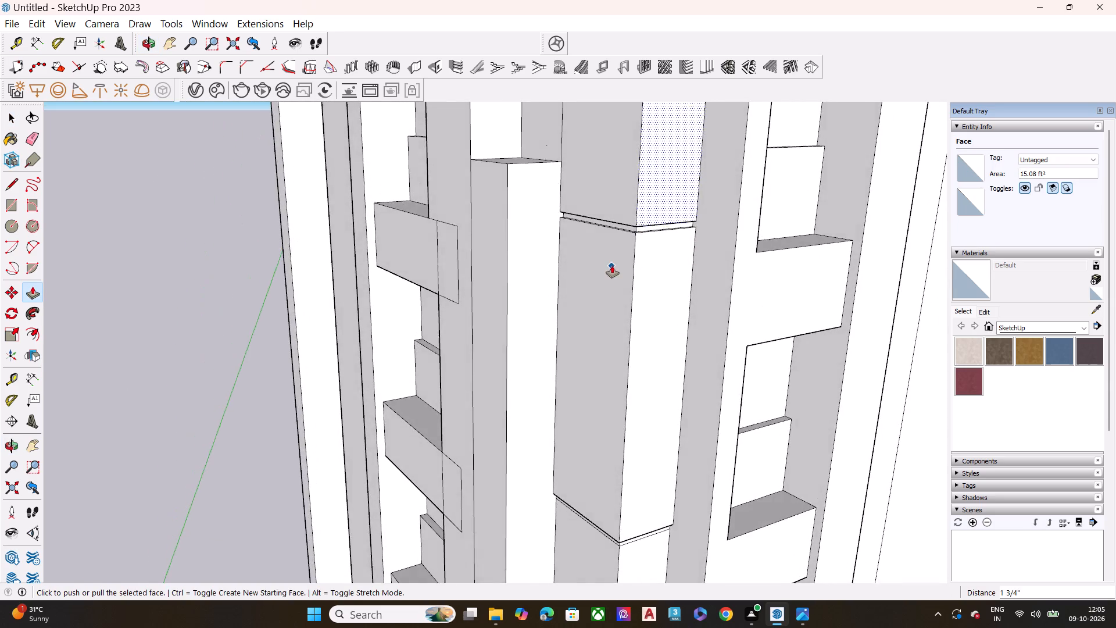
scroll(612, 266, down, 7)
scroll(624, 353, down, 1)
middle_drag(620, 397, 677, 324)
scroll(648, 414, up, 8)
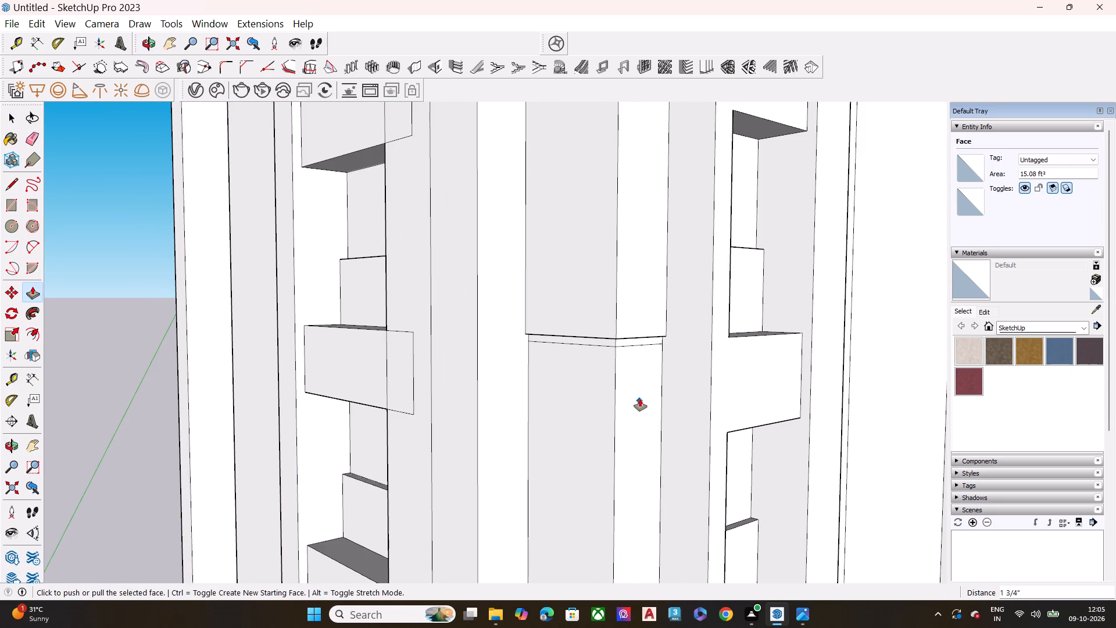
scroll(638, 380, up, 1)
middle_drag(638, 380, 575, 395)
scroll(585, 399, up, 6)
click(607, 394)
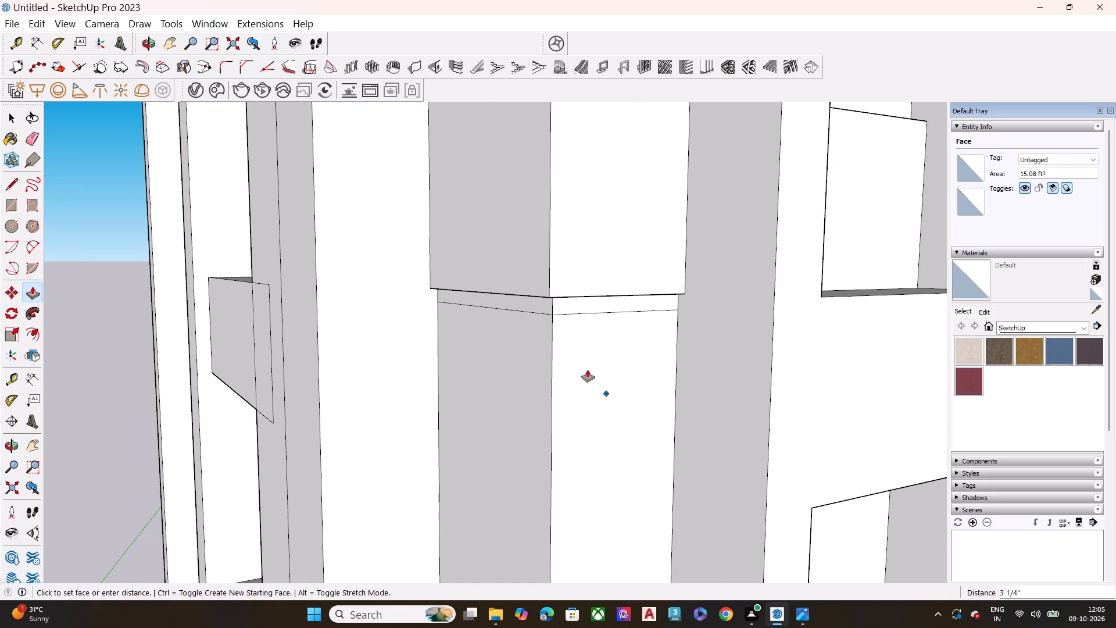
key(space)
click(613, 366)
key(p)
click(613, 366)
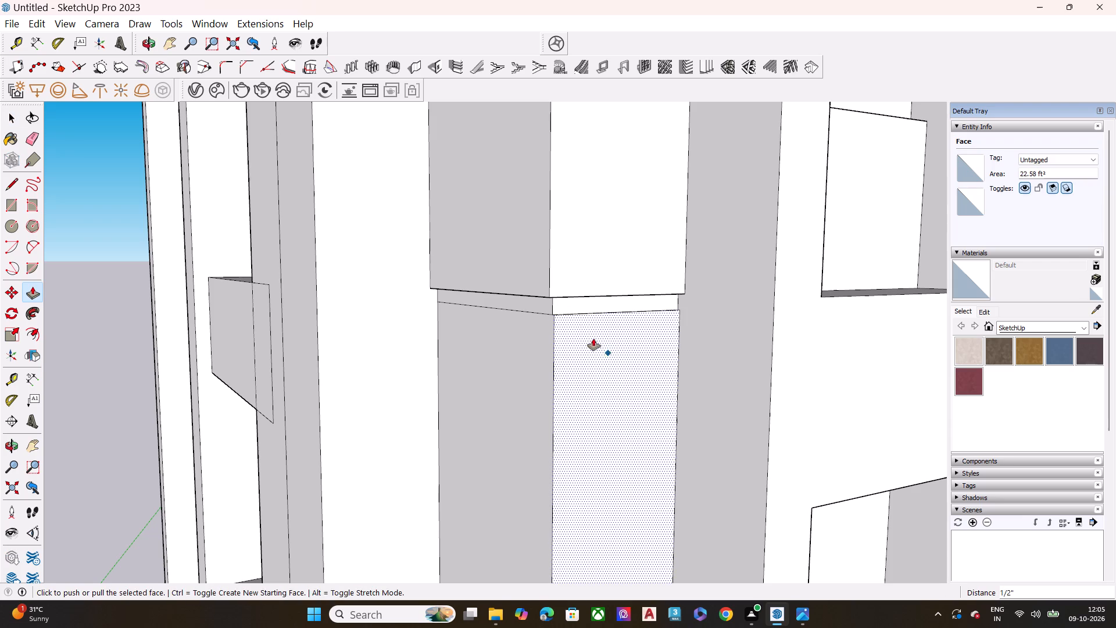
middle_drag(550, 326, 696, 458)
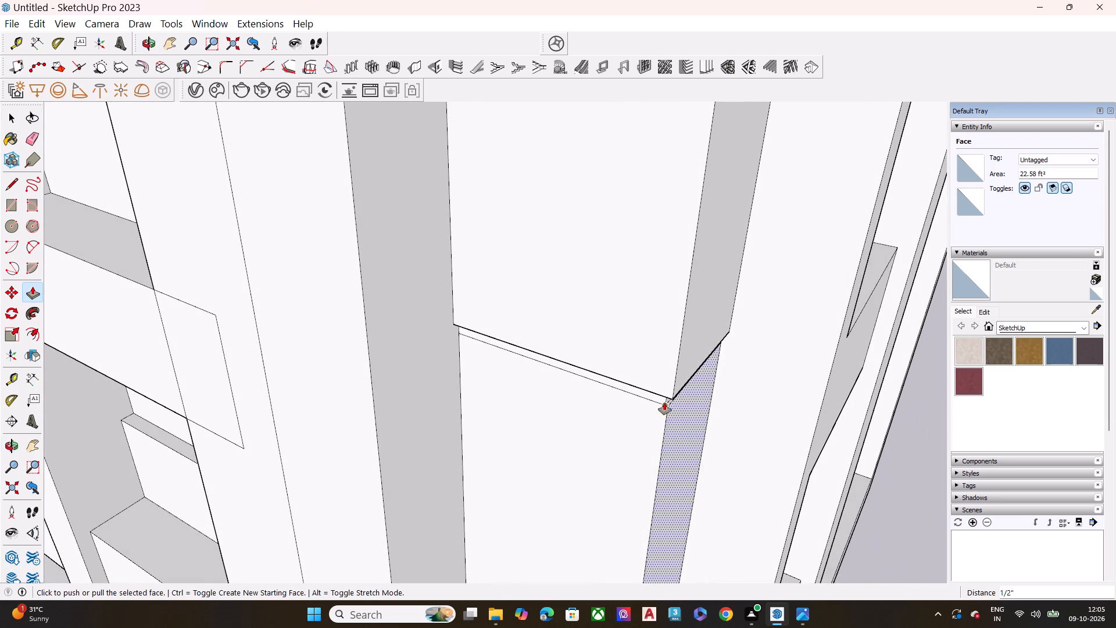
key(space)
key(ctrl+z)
Push/Pull the narrower face of the corner column's second segment from the bottom outward to line up with the segment above.
click(686, 445)
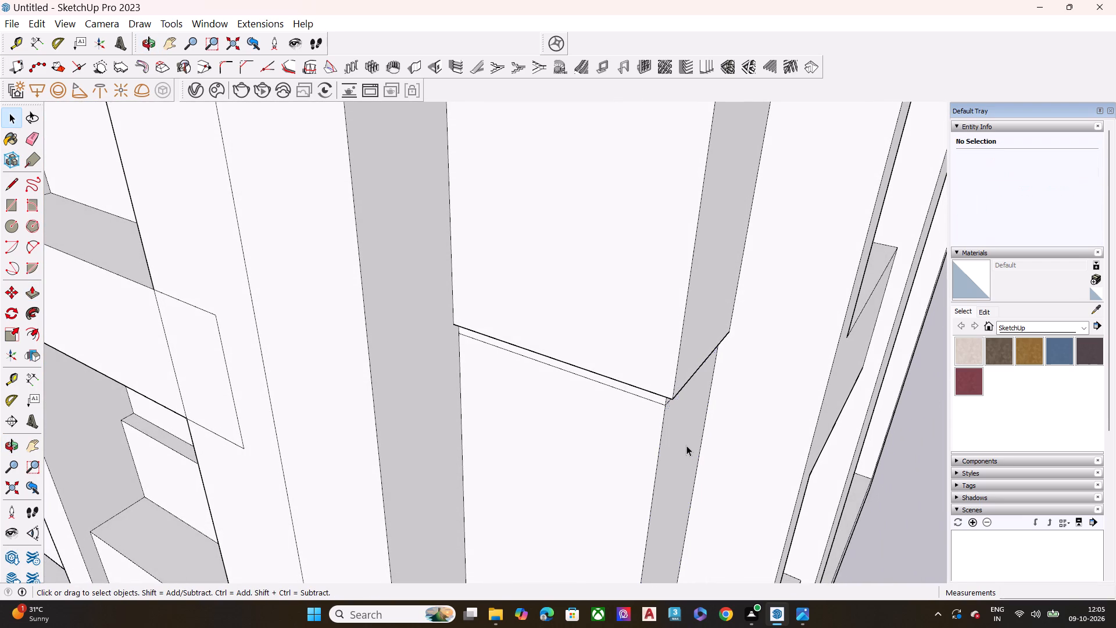
key(p)
drag(685, 445, 695, 446)
drag(686, 426, 695, 431)
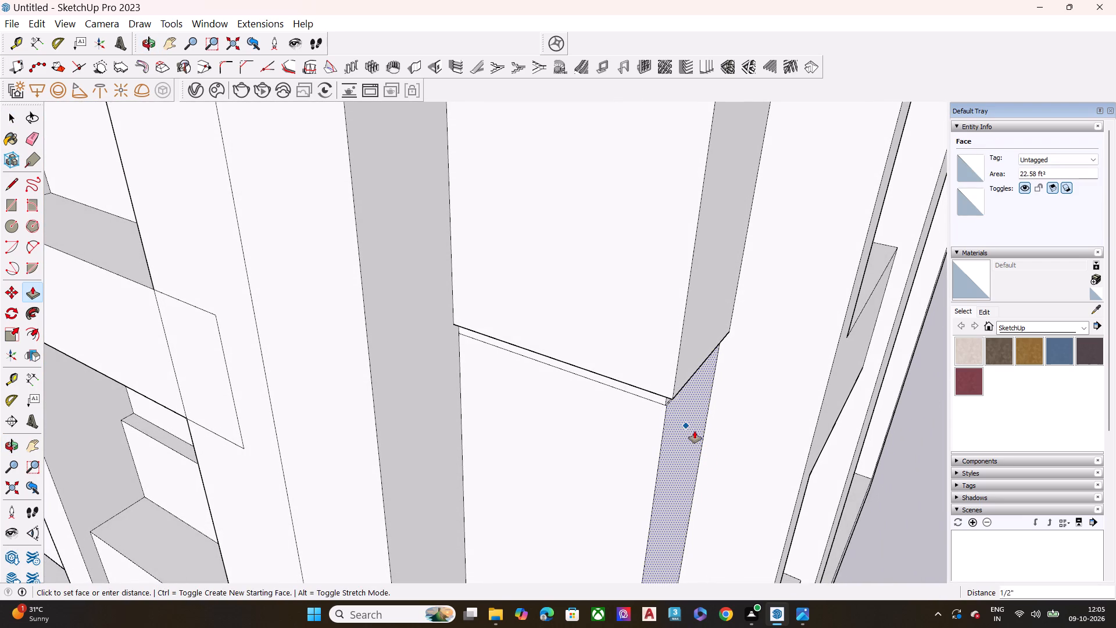
drag(695, 431, 700, 432)
drag(690, 431, 695, 443)
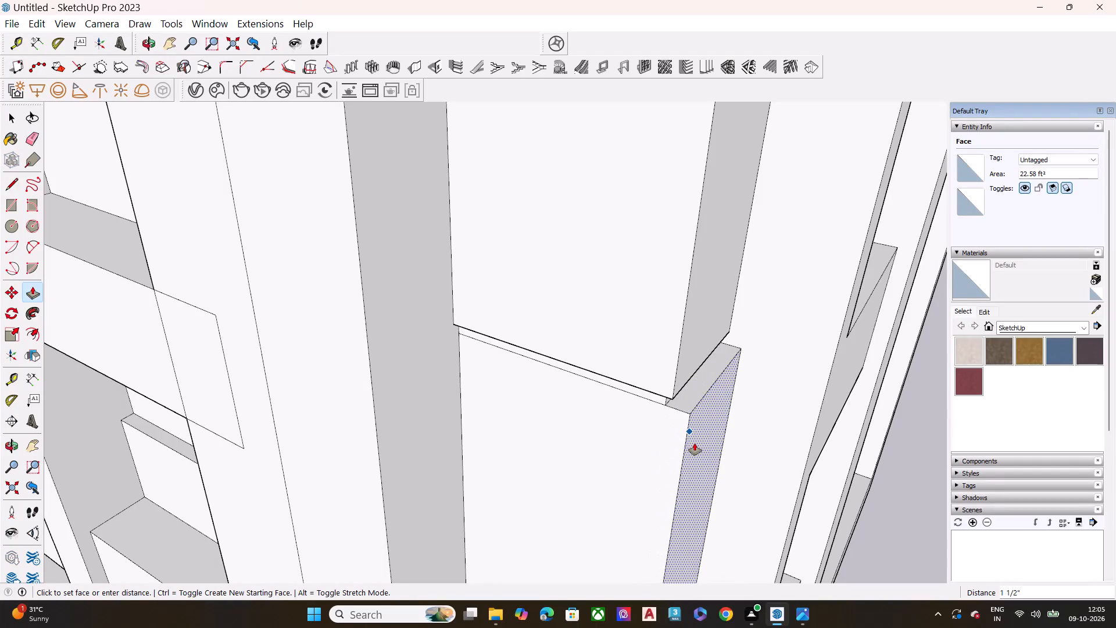
drag(695, 443, 677, 392)
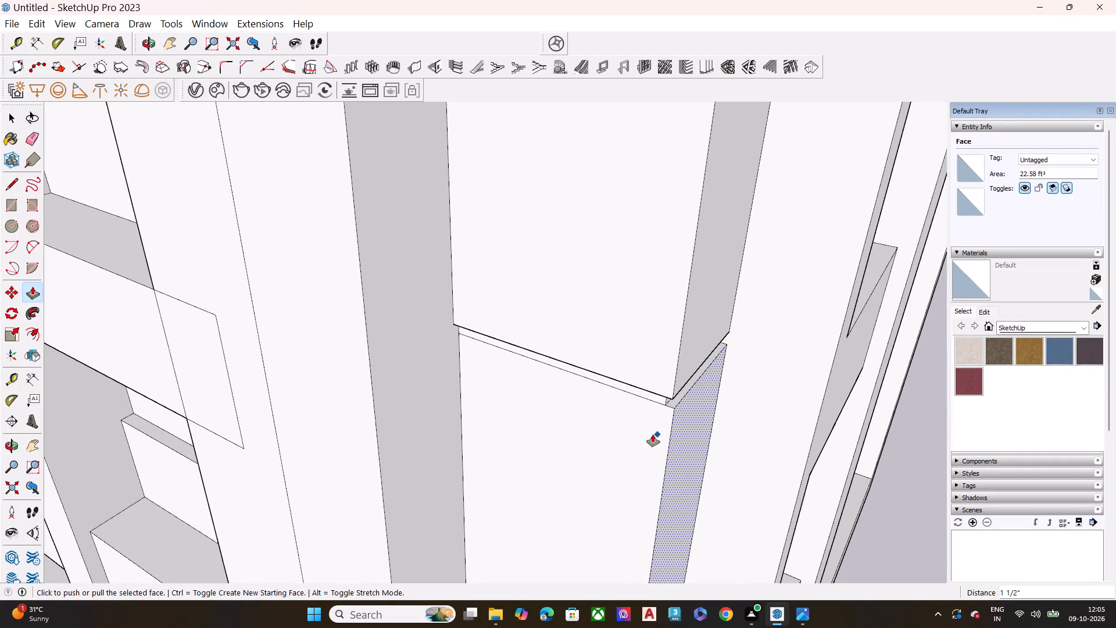
drag(641, 434, 641, 455)
key(Escape)
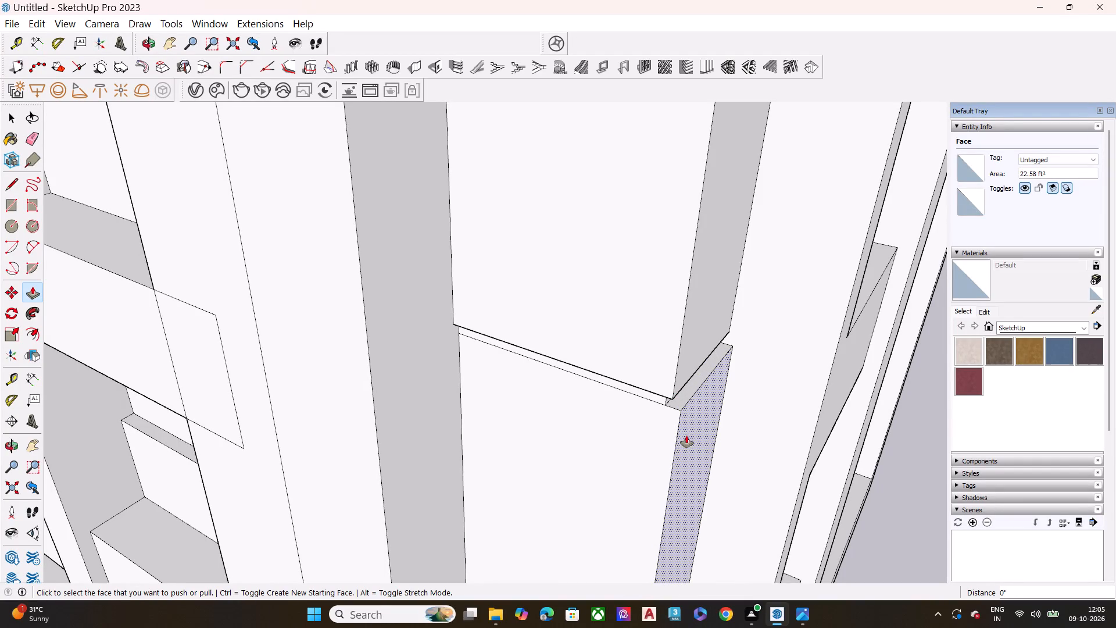
scroll(688, 433, up, 1)
middle_drag(688, 433, 749, 359)
middle_drag(720, 398, 707, 399)
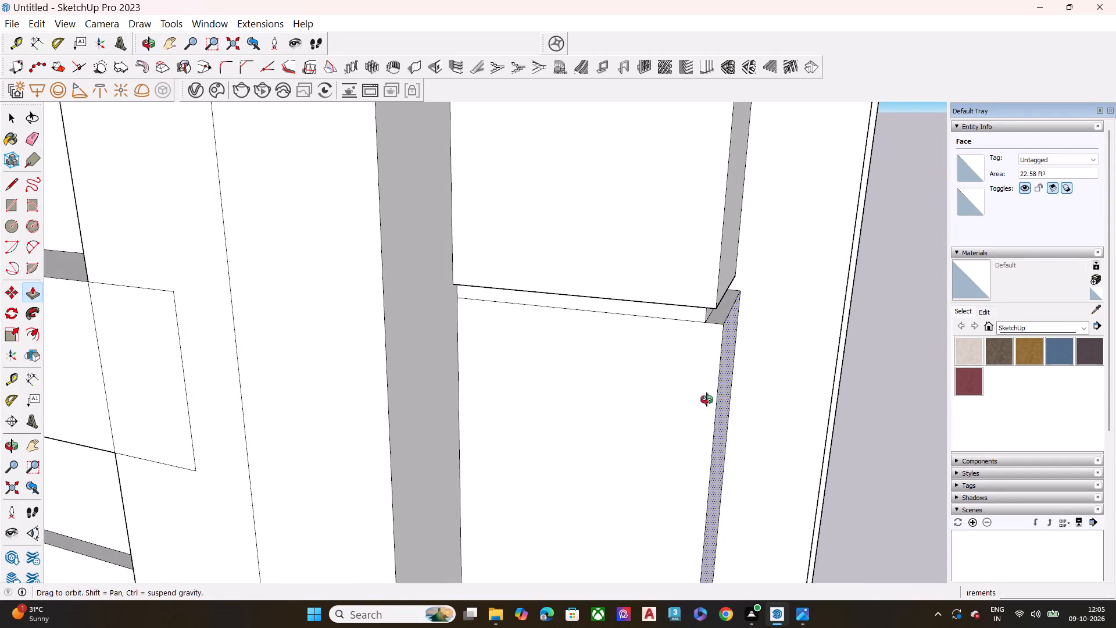
middle_drag(707, 399, 606, 421)
click(667, 420)
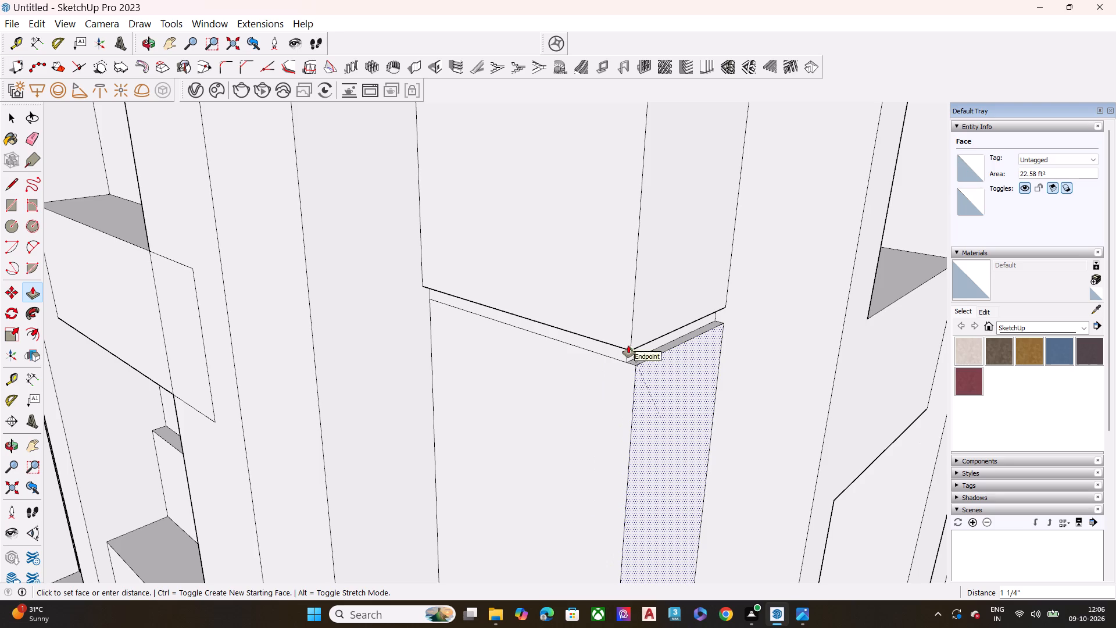
click(628, 345)
Push/Pull the wider face of the corner column's second segment from the bottom outward 1 3/4".
click(598, 388)
click(630, 342)
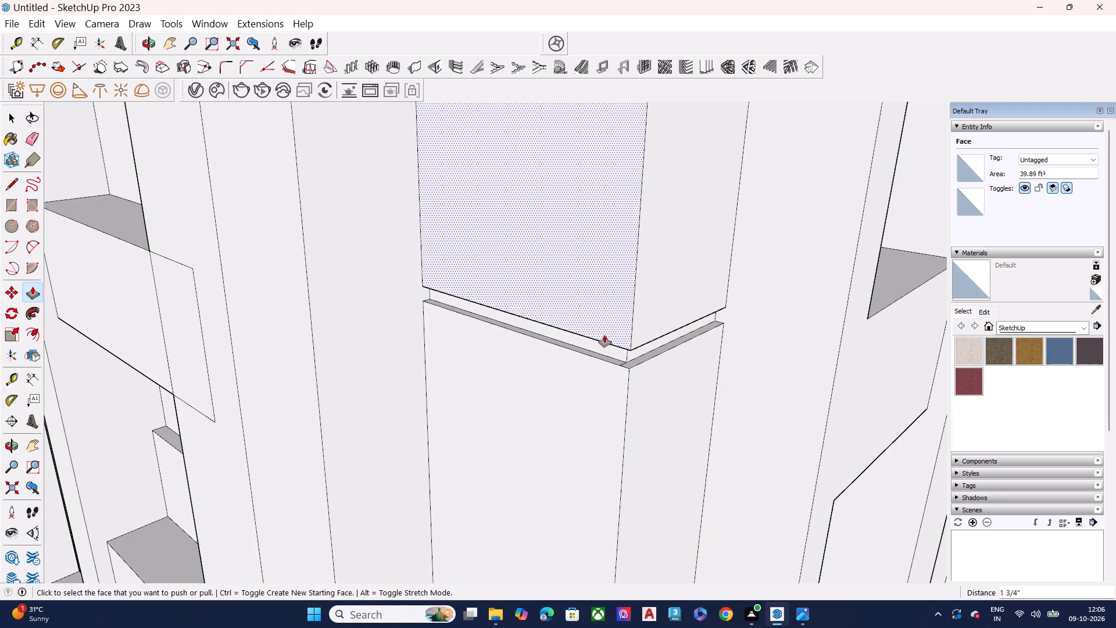
Push/Pull the narrower and wider faces of the corner column's bottom segment outward to line up with the segment above.
scroll(656, 323, down, 13)
scroll(637, 316, up, 1)
scroll(641, 314, down, 5)
scroll(651, 508, up, 7)
click(650, 472)
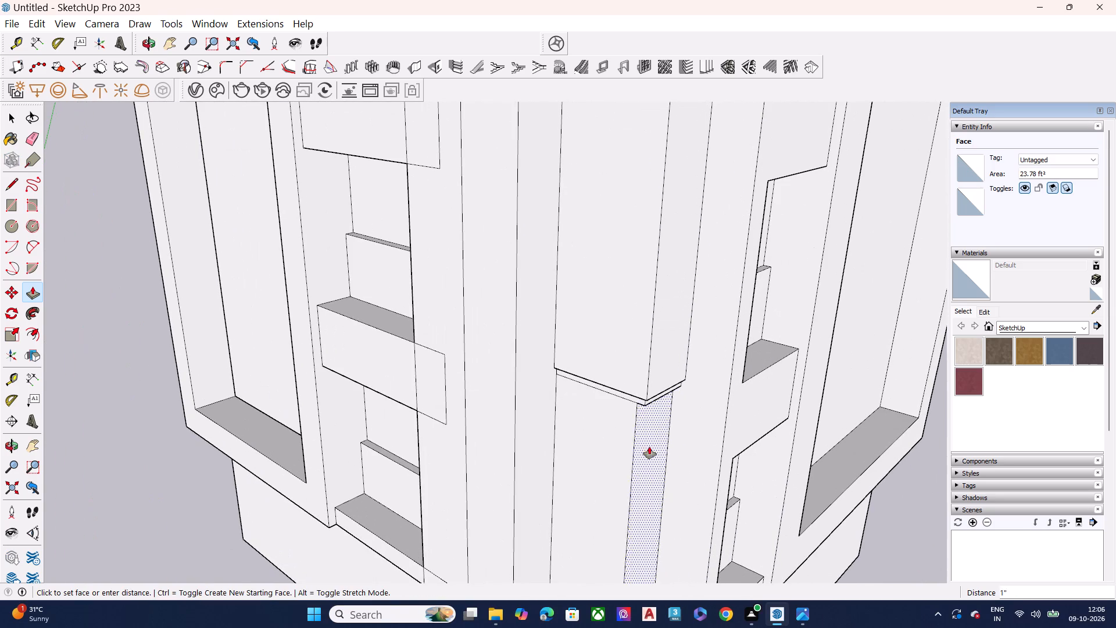
click(647, 392)
click(622, 441)
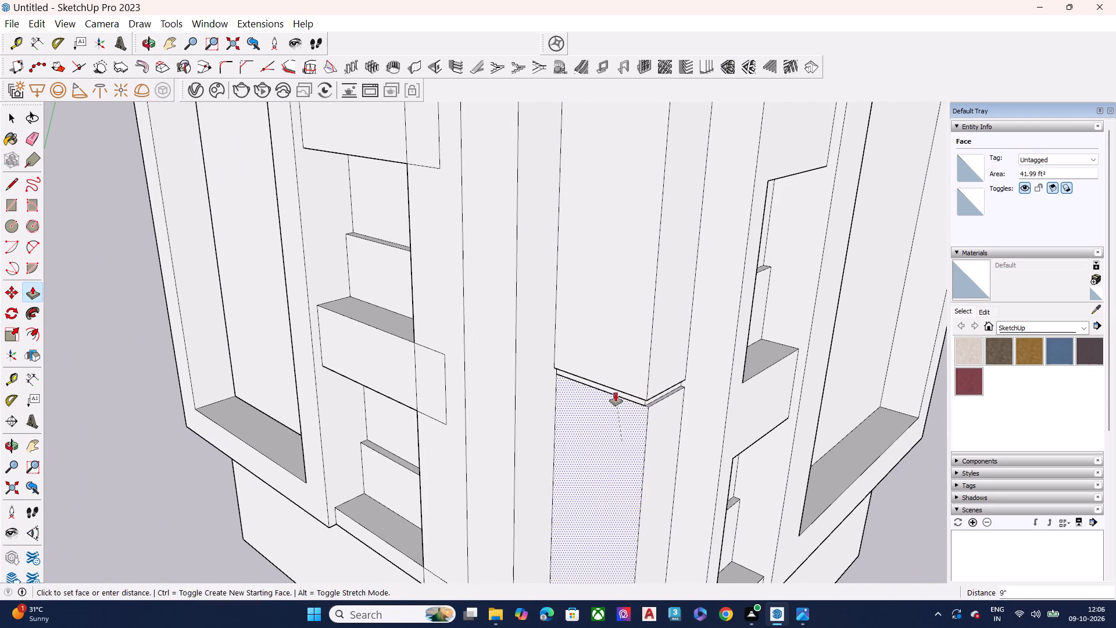
click(556, 370)
key(space)
Erase the short leftover line across the corner of the top ledge of the column's third segment from the bottom.
scroll(578, 377, down, 6)
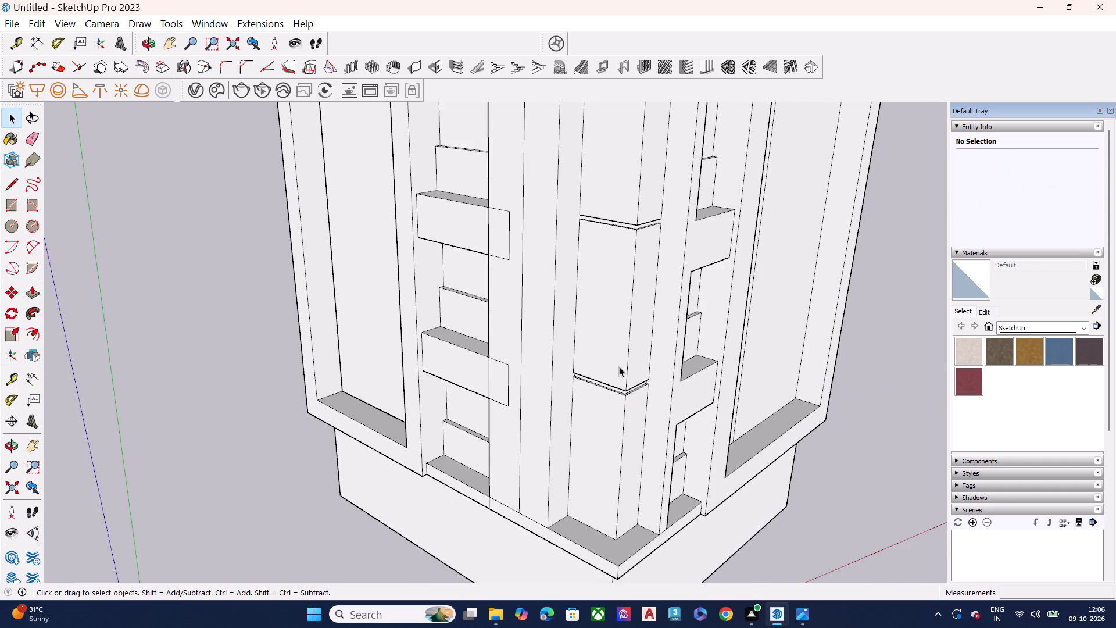
middle_drag(621, 369, 586, 452)
scroll(586, 437, down, 1)
scroll(586, 438, up, 1)
scroll(595, 448, down, 3)
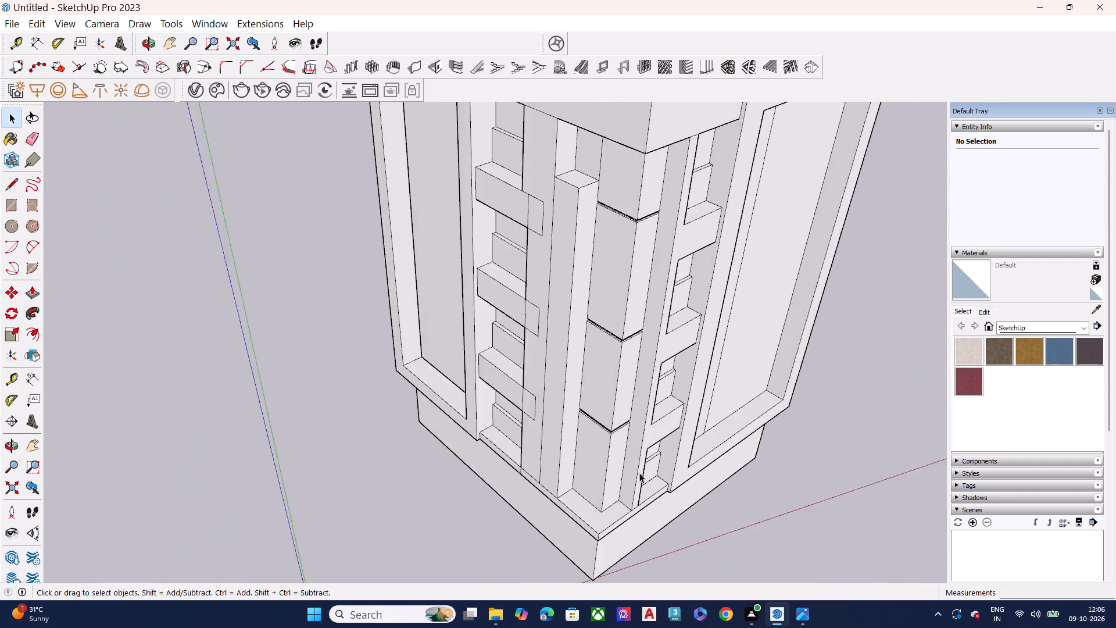
scroll(639, 473, down, 8)
middle_drag(639, 474, 649, 331)
scroll(648, 333, up, 10)
scroll(660, 288, down, 1)
scroll(656, 284, up, 9)
middle_click(656, 284)
scroll(656, 287, down, 1)
scroll(655, 290, up, 1)
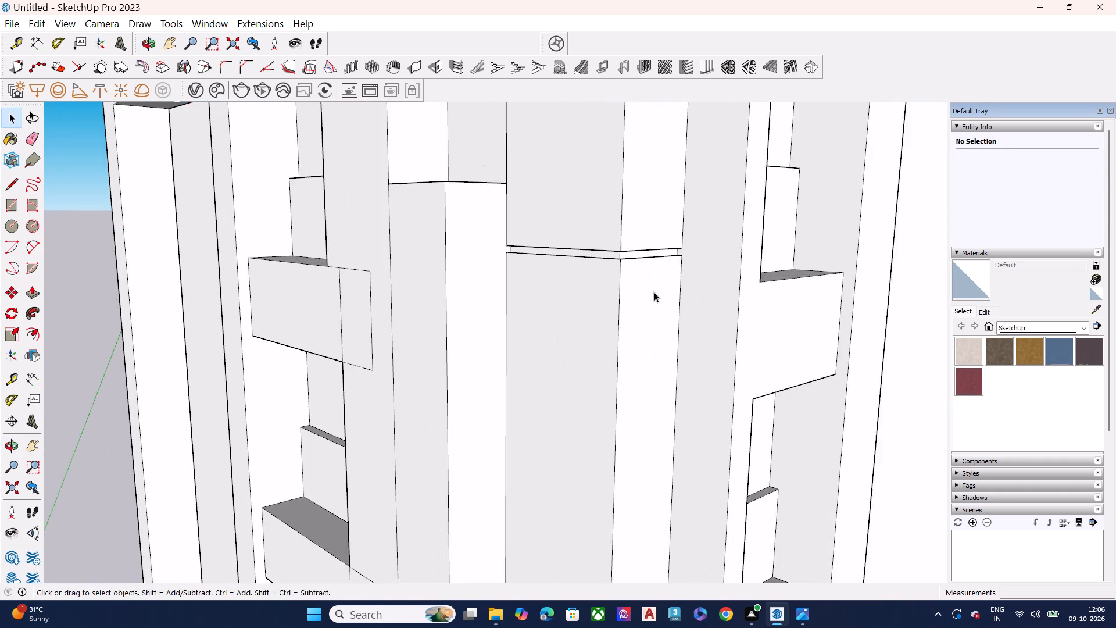
middle_drag(648, 286, 600, 468)
scroll(600, 464, up, 8)
scroll(566, 374, up, 7)
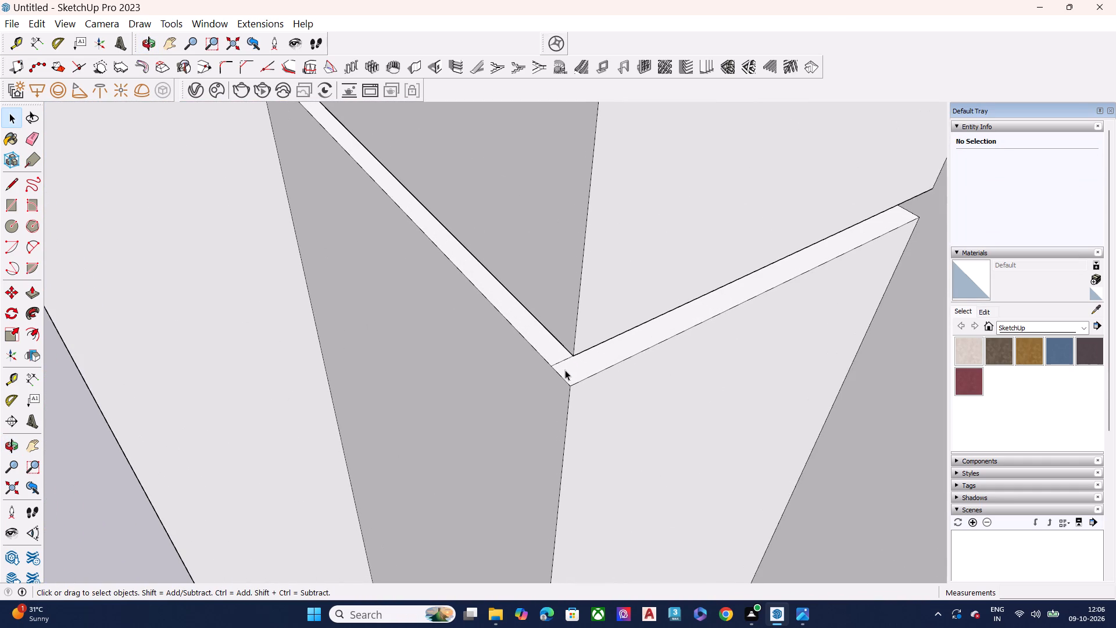
middle_click(565, 370)
scroll(566, 365, up, 7)
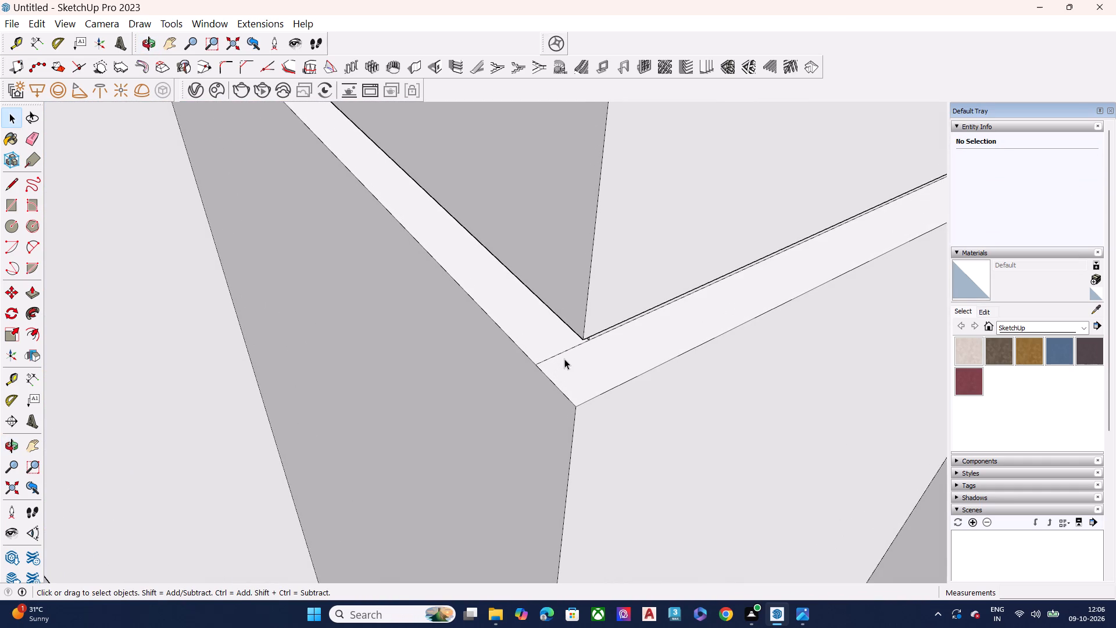
key(e)
click(564, 352)
Erase the short leftover line across the corner of the top ledge of the column's second segment from the bottom.
scroll(575, 358, down, 12)
scroll(597, 361, up, 1)
scroll(597, 373, down, 4)
scroll(600, 390, up, 1)
scroll(600, 390, down, 7)
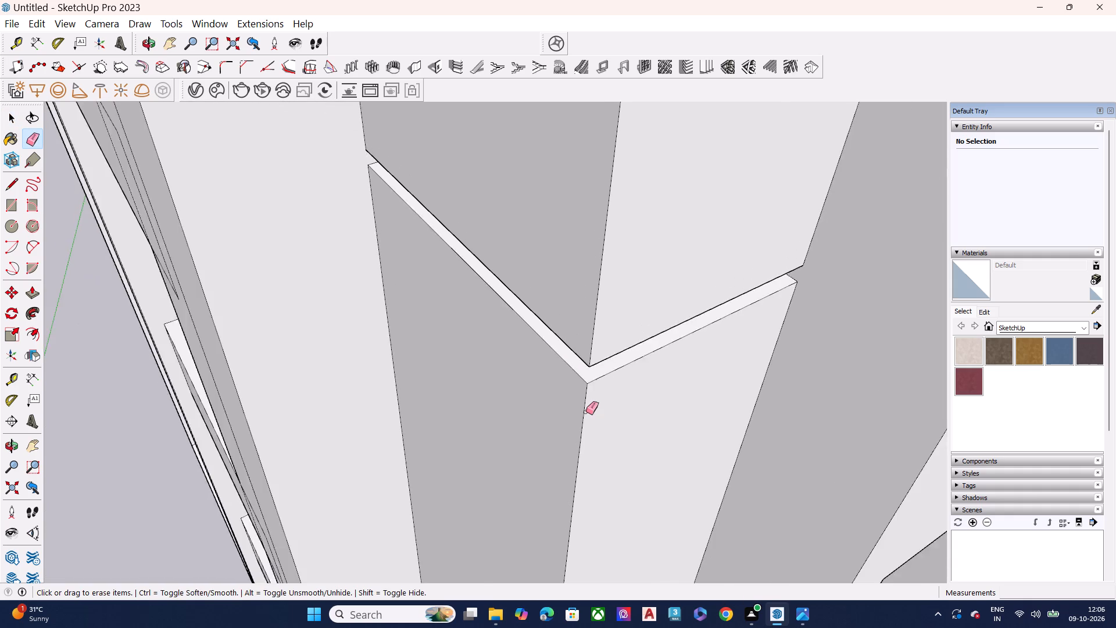
scroll(586, 412, down, 9)
scroll(588, 418, up, 1)
scroll(588, 419, down, 1)
scroll(588, 419, up, 4)
scroll(588, 419, down, 2)
scroll(588, 419, up, 1)
scroll(588, 419, down, 3)
middle_drag(599, 383, 594, 283)
scroll(600, 384, down, 1)
scroll(594, 283, up, 2)
scroll(584, 293, down, 10)
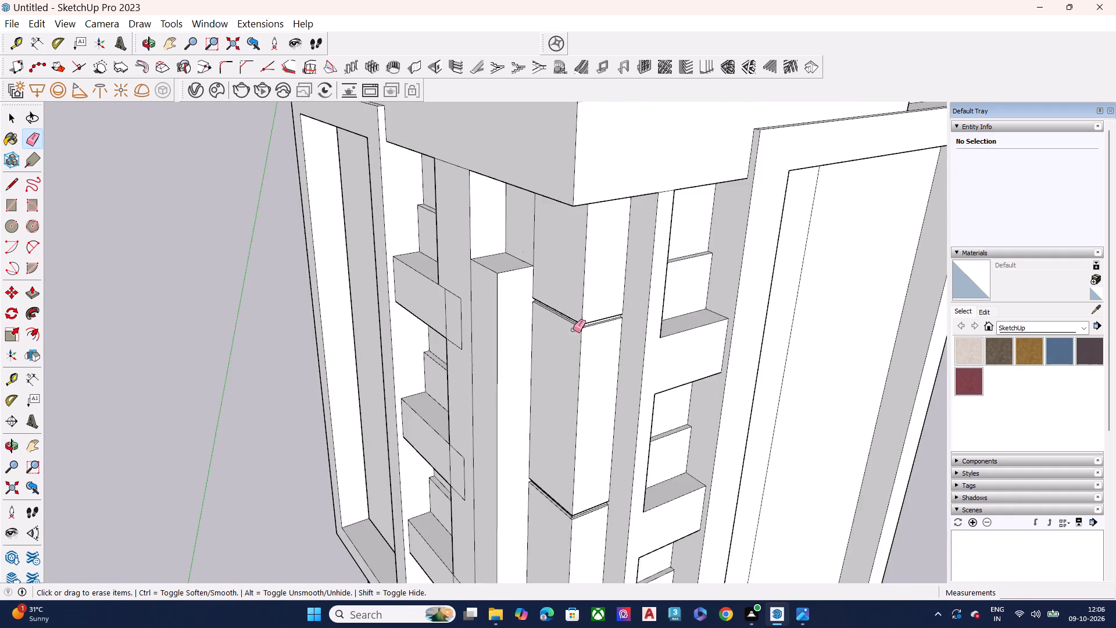
scroll(573, 330, down, 7)
scroll(560, 453, up, 16)
scroll(614, 349, up, 6)
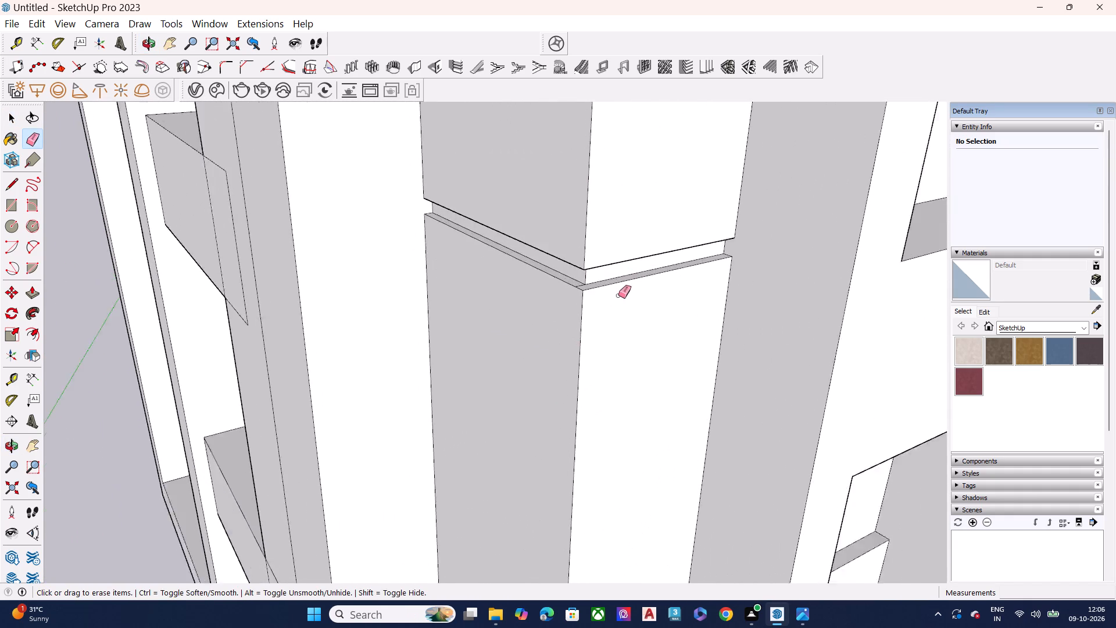
scroll(618, 295, up, 12)
click(579, 309)
Erase the short leftover line across the corner of the top ledge of the corner column's bottom segment.
scroll(521, 323, down, 8)
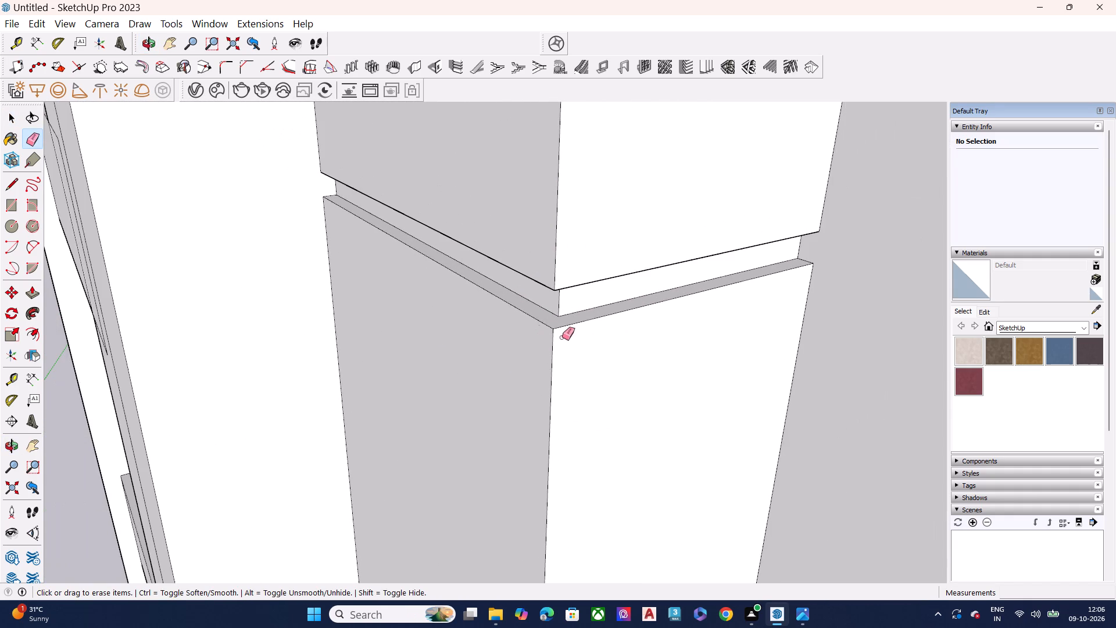
scroll(521, 330, down, 20)
scroll(521, 330, down, 1)
scroll(578, 319, up, 1)
scroll(578, 319, down, 7)
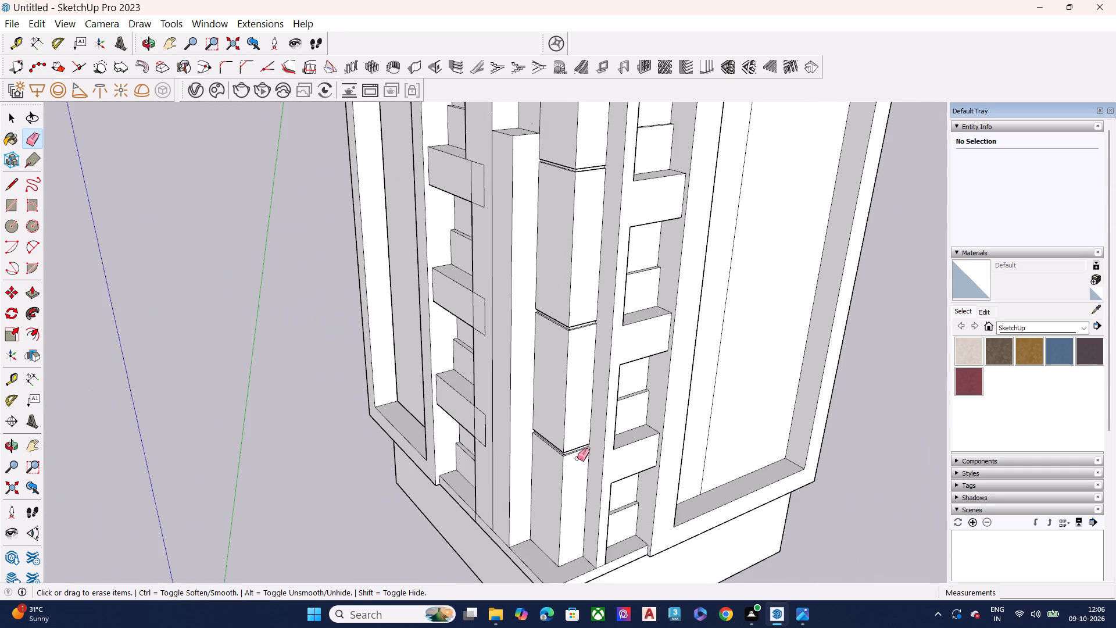
scroll(547, 543, up, 1)
scroll(547, 543, down, 1)
scroll(547, 543, up, 11)
scroll(623, 231, up, 1)
middle_drag(623, 235, 610, 285)
scroll(612, 283, up, 9)
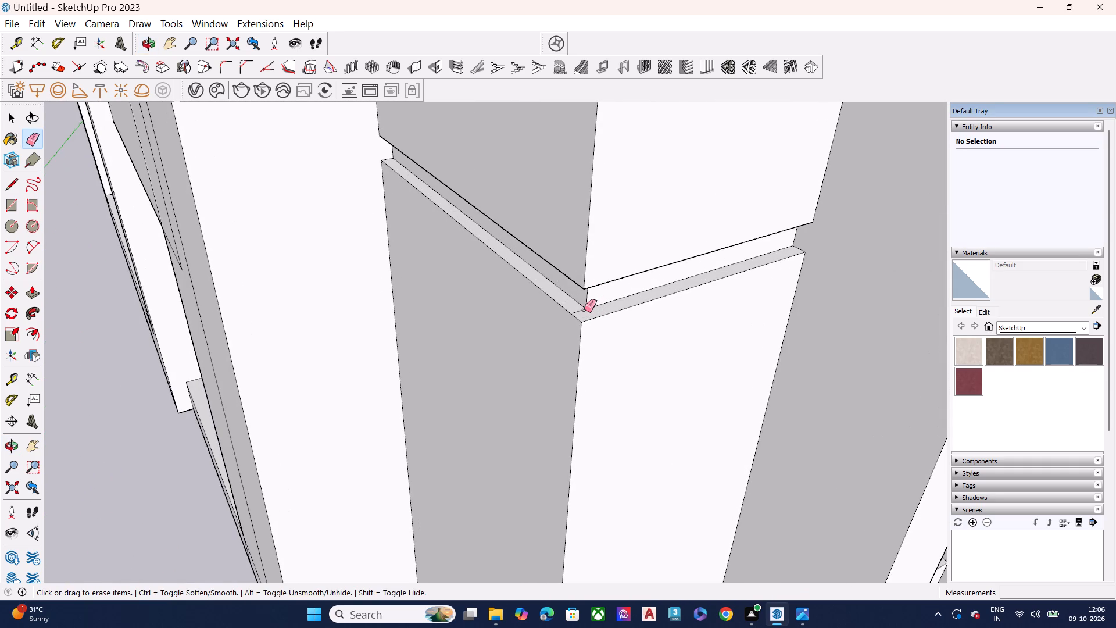
click(582, 309)
Examine the building's corner facade and grooved column from several sides and distances.
scroll(535, 322, down, 16)
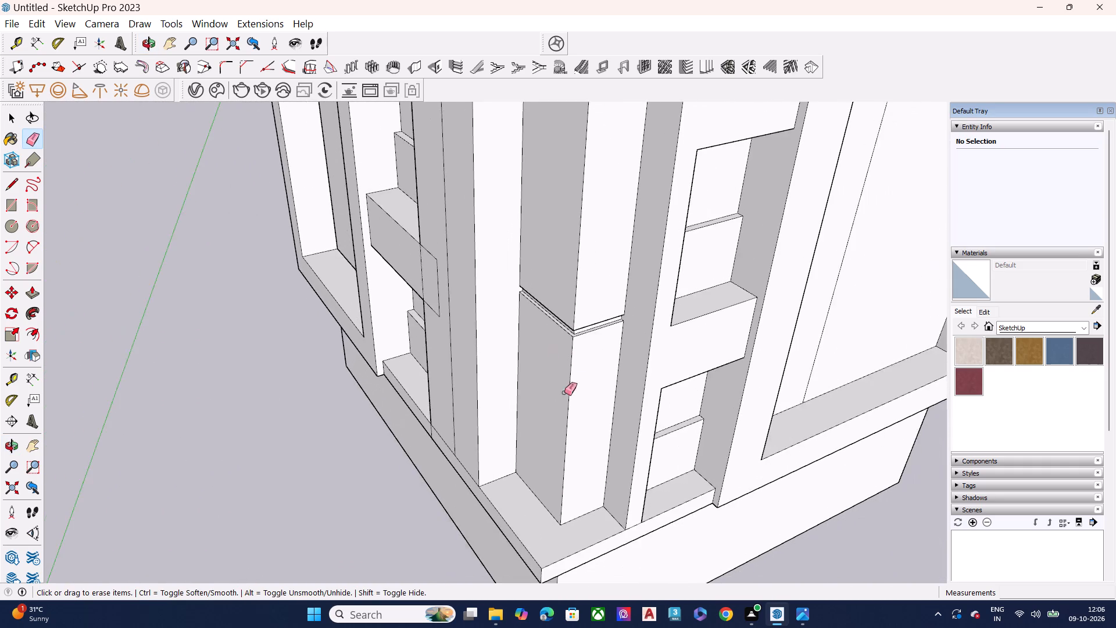
middle_drag(549, 398, 652, 359)
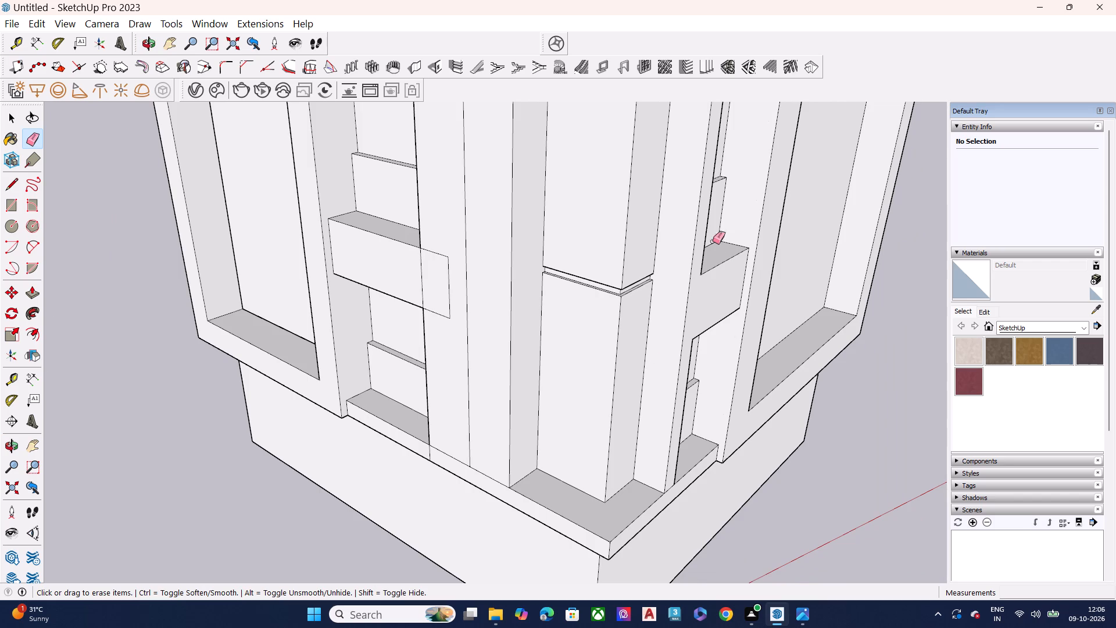
scroll(549, 305, down, 7)
middle_drag(595, 441, 703, 412)
scroll(540, 350, down, 9)
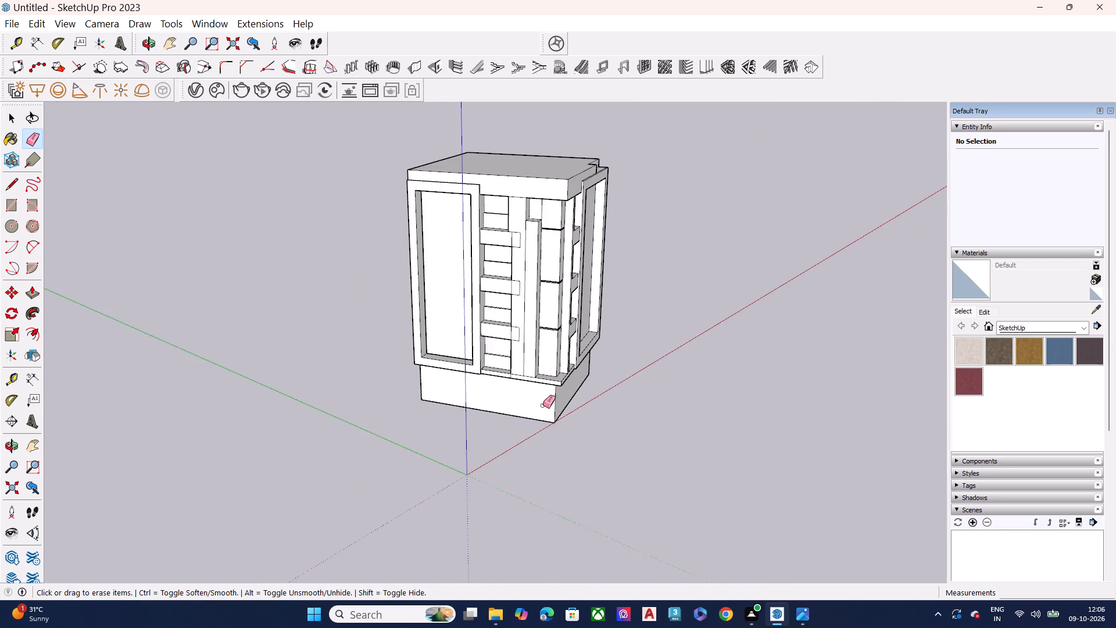
middle_drag(565, 413, 581, 183)
scroll(576, 174, up, 8)
middle_drag(577, 301, 393, 463)
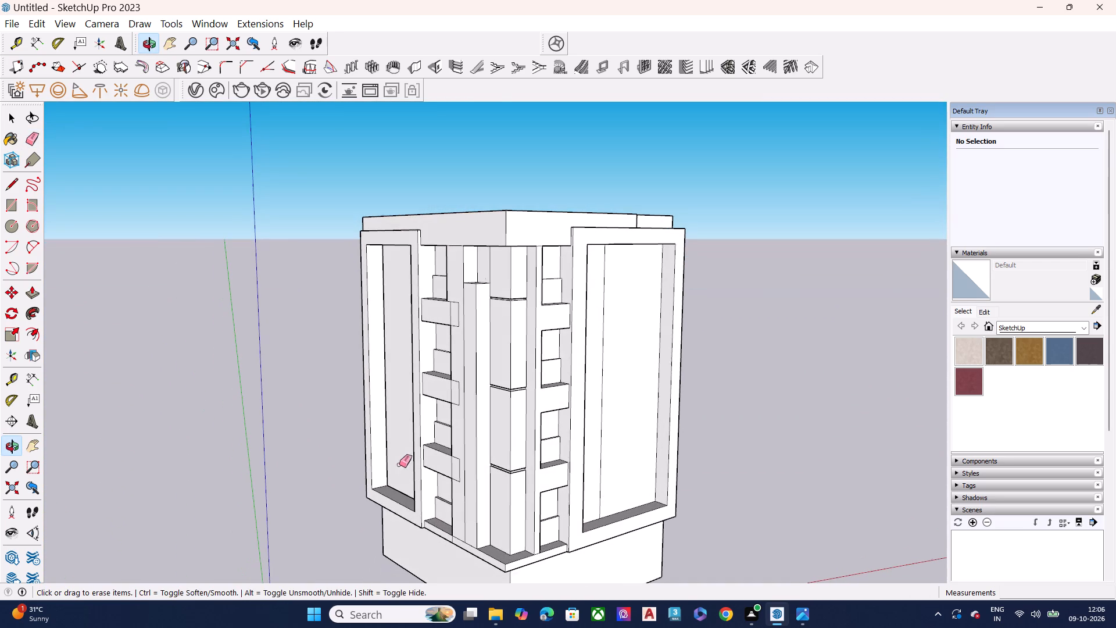
scroll(566, 336, down, 8)
scroll(502, 456, up, 9)
middle_drag(563, 345, 557, 418)
scroll(505, 359, down, 9)
scroll(540, 242, up, 10)
middle_drag(479, 359, 525, 349)
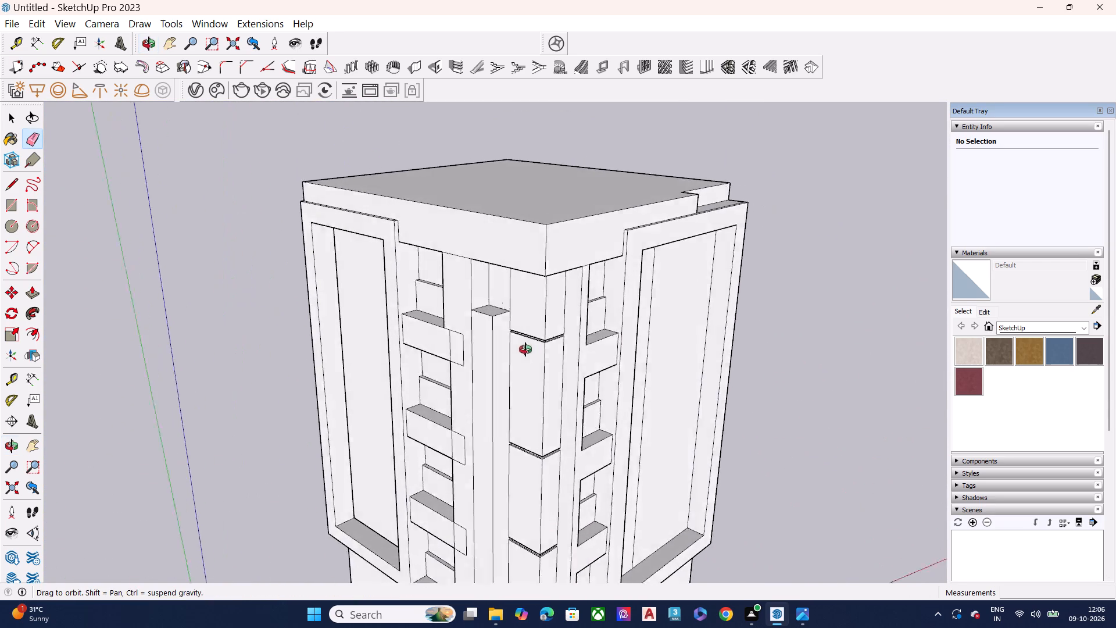
middle_drag(525, 349, 634, 354)
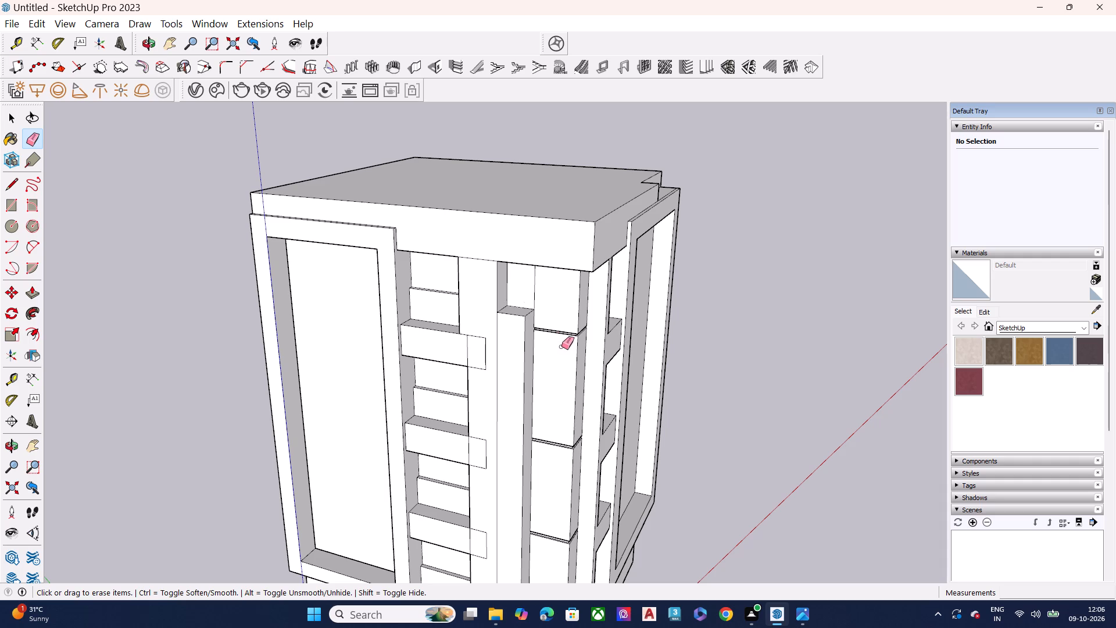
middle_drag(524, 381, 573, 362)
Copy the two outer top edges of the shorter pillar beside the corner column straight down 5' 6 1/4".
key(space)
scroll(547, 349, up, 9)
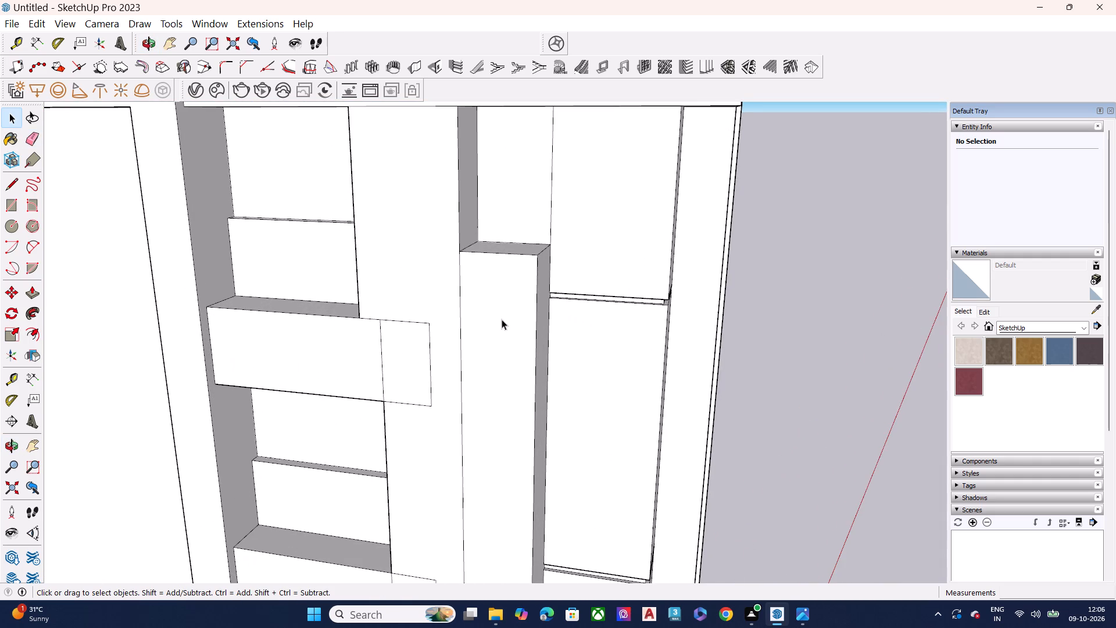
click(513, 254)
middle_drag(534, 264, 385, 351)
scroll(501, 303, up, 9)
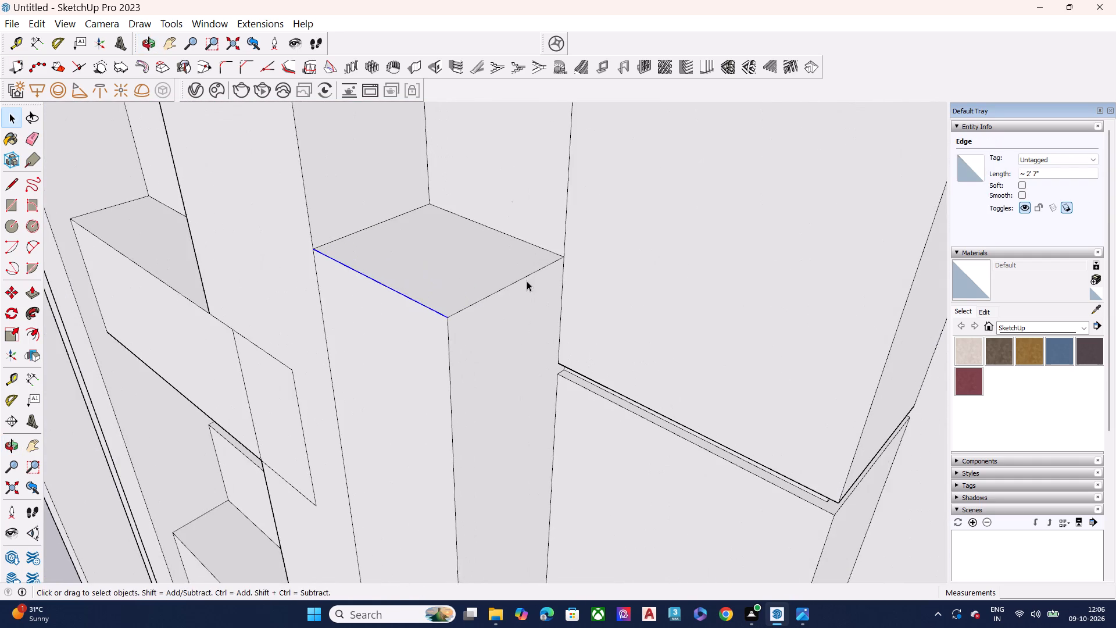
middle_drag(525, 281, 626, 219)
scroll(581, 230, up, 10)
middle_drag(512, 202, 508, 238)
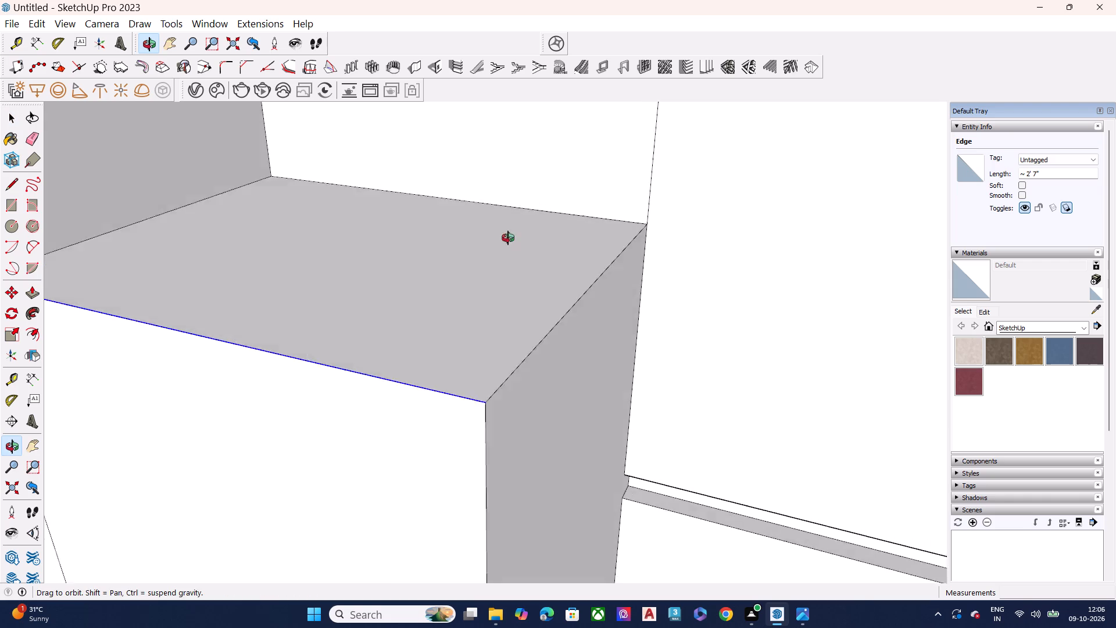
middle_drag(508, 238, 475, 312)
scroll(464, 225, up, 11)
scroll(507, 230, down, 16)
scroll(492, 210, up, 1)
scroll(492, 210, down, 6)
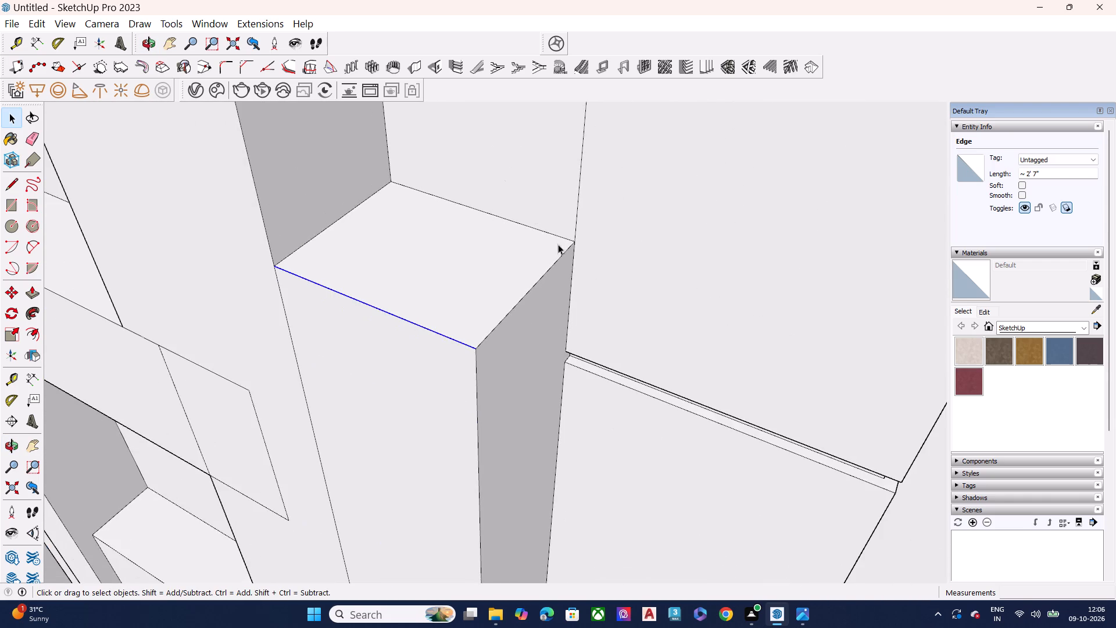
middle_drag(540, 404, 498, 373)
scroll(498, 361, up, 1)
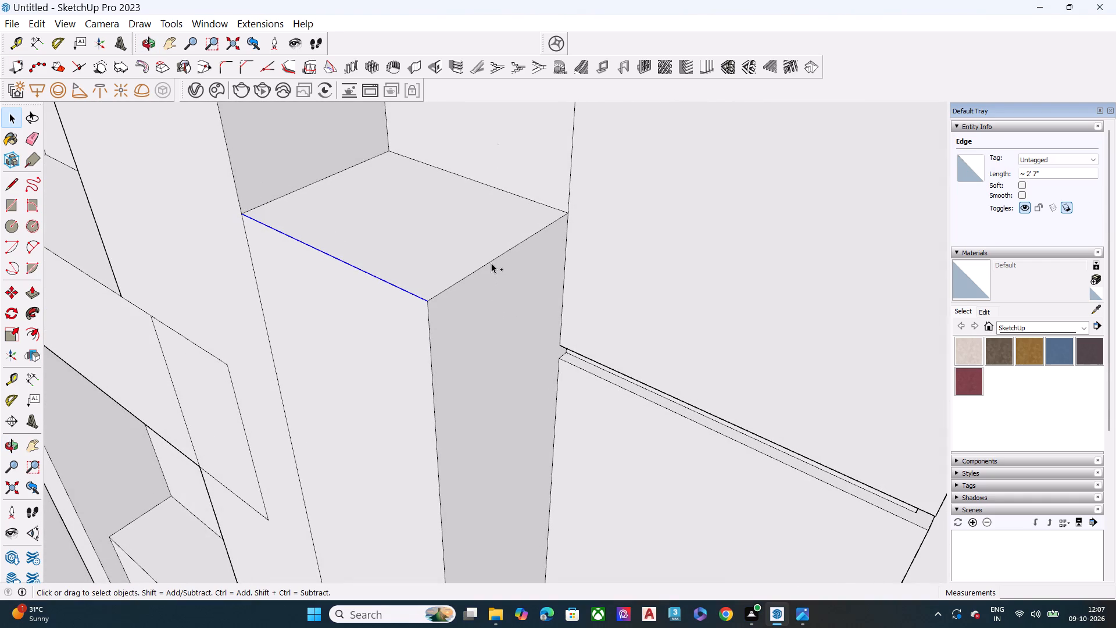
ctrl+click(491, 261)
scroll(492, 266, down, 7)
key(m)
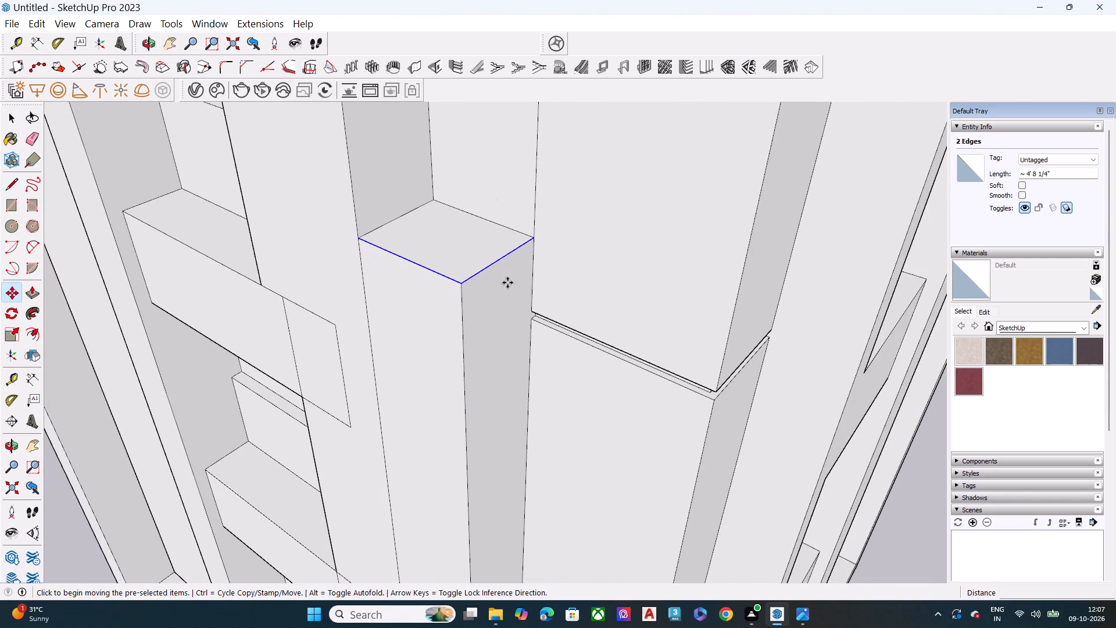
click(534, 244)
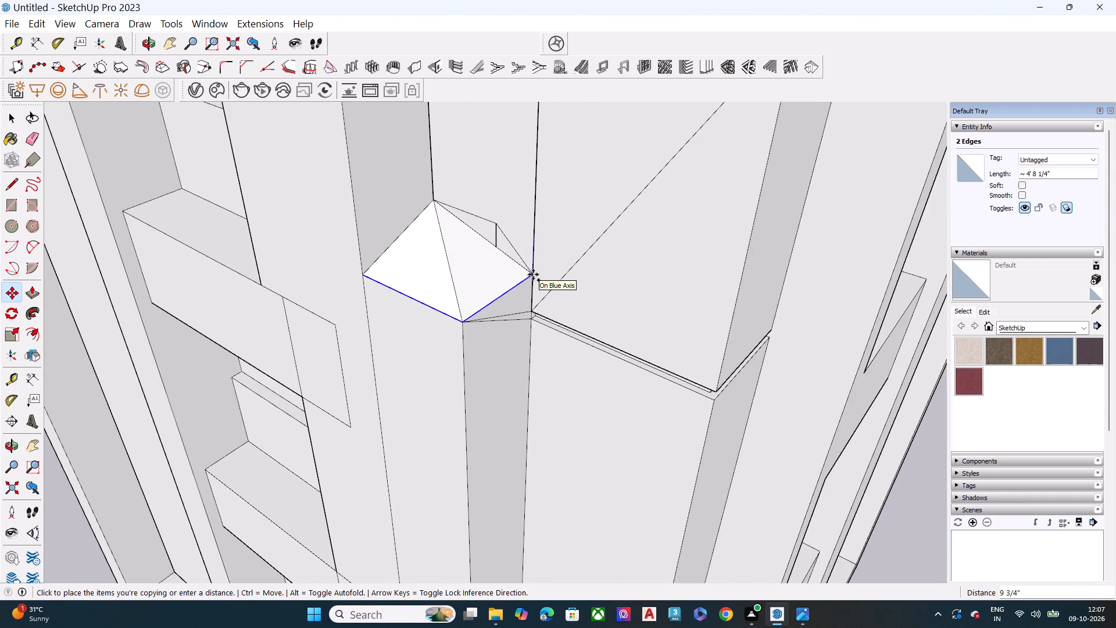
scroll(531, 282, down, 4)
middle_drag(527, 371, 509, 215)
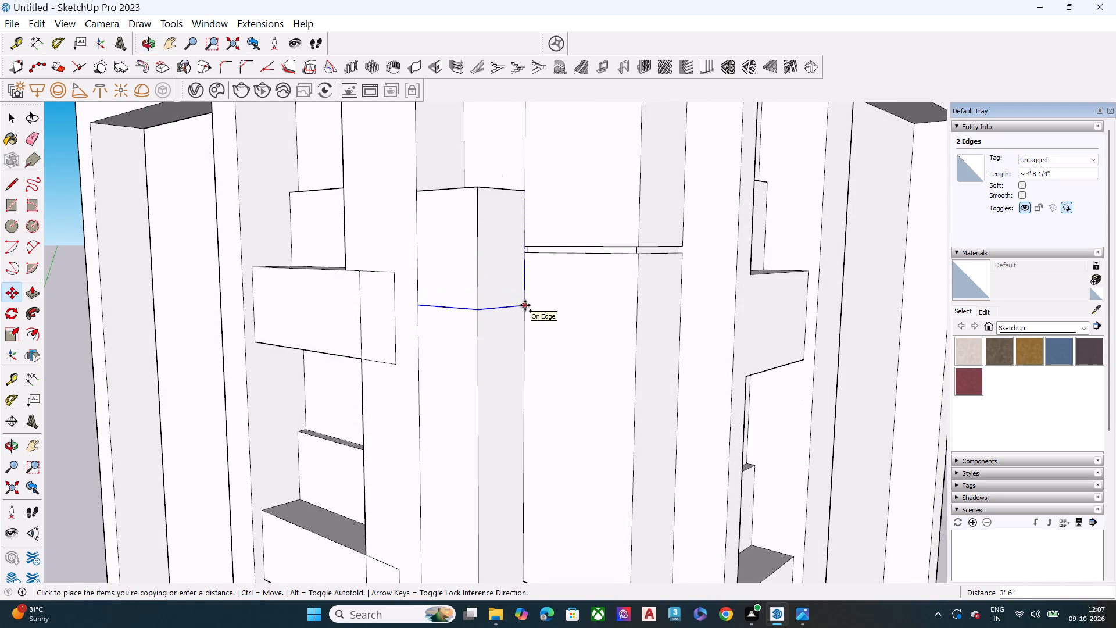
scroll(524, 327, down, 7)
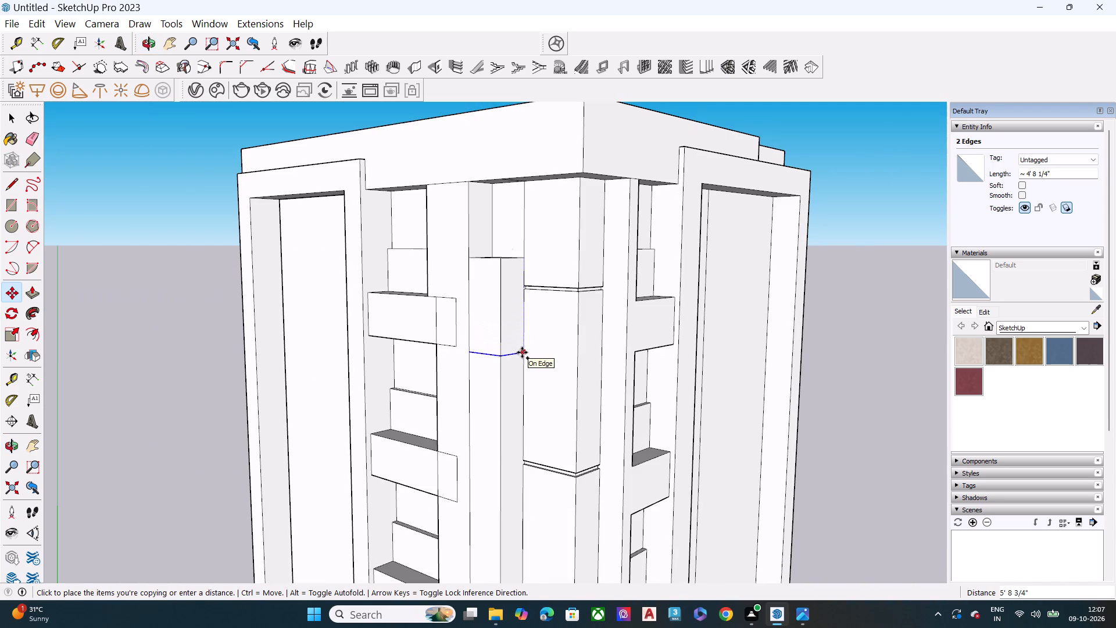
click(523, 349)
key(space)
Push/Pull the front face of the shorter pillar's top section, above the copied edges, inward 2' 1 1/2".
scroll(463, 345, down, 5)
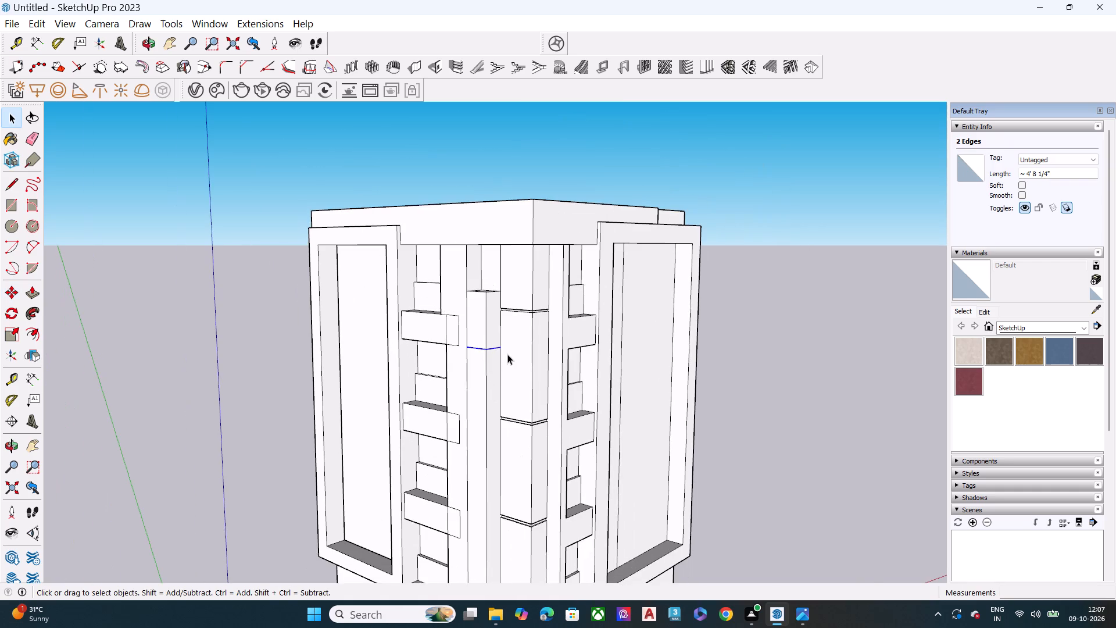
scroll(507, 353, down, 1)
middle_drag(445, 376, 523, 412)
scroll(523, 413, up, 7)
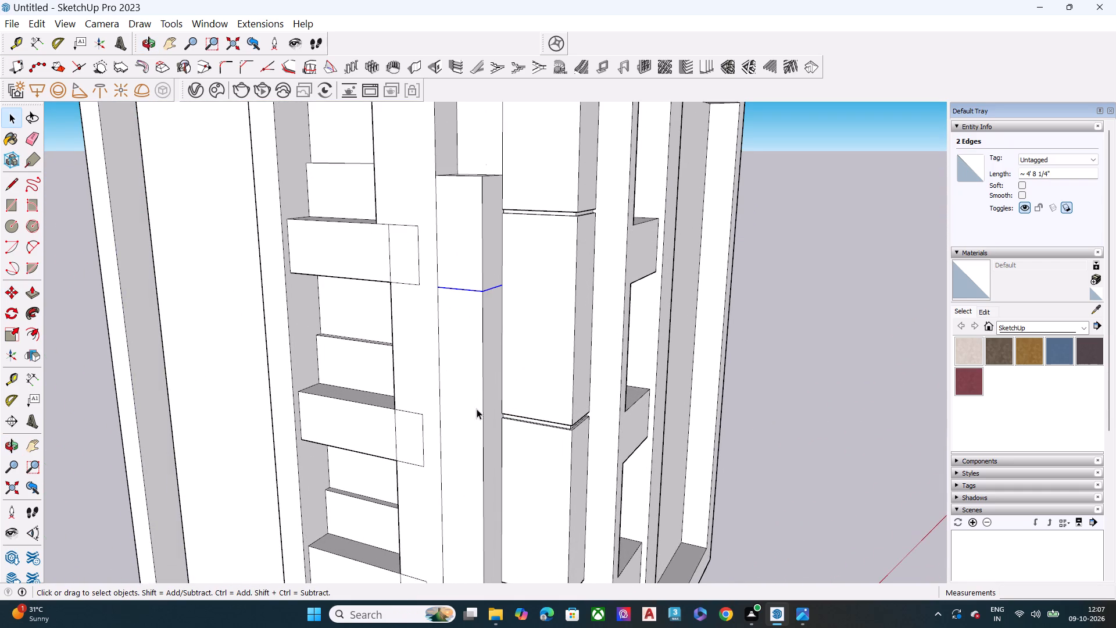
middle_drag(477, 409, 452, 399)
key(space)
click(462, 238)
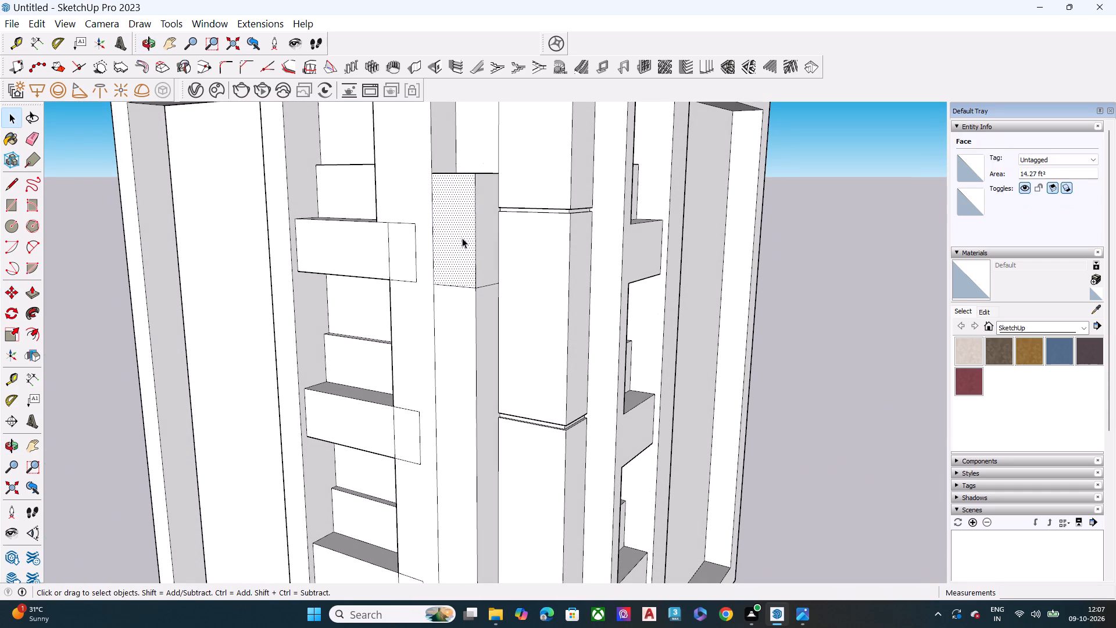
key(p)
click(462, 238)
drag(463, 235, 487, 210)
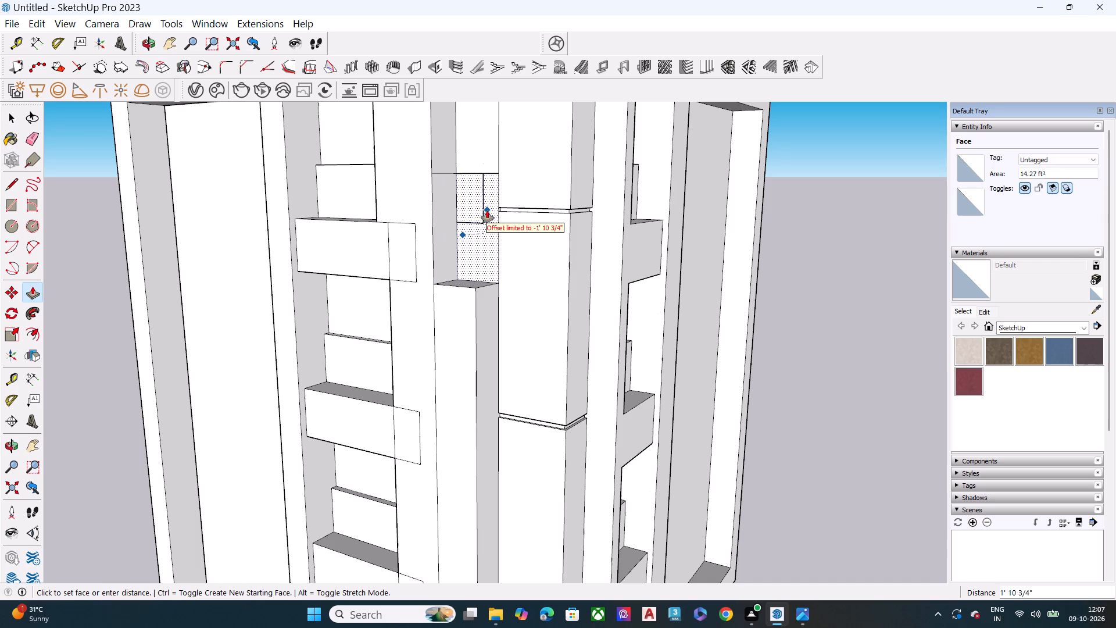
drag(487, 210, 455, 231)
middle_drag(473, 202, 495, 246)
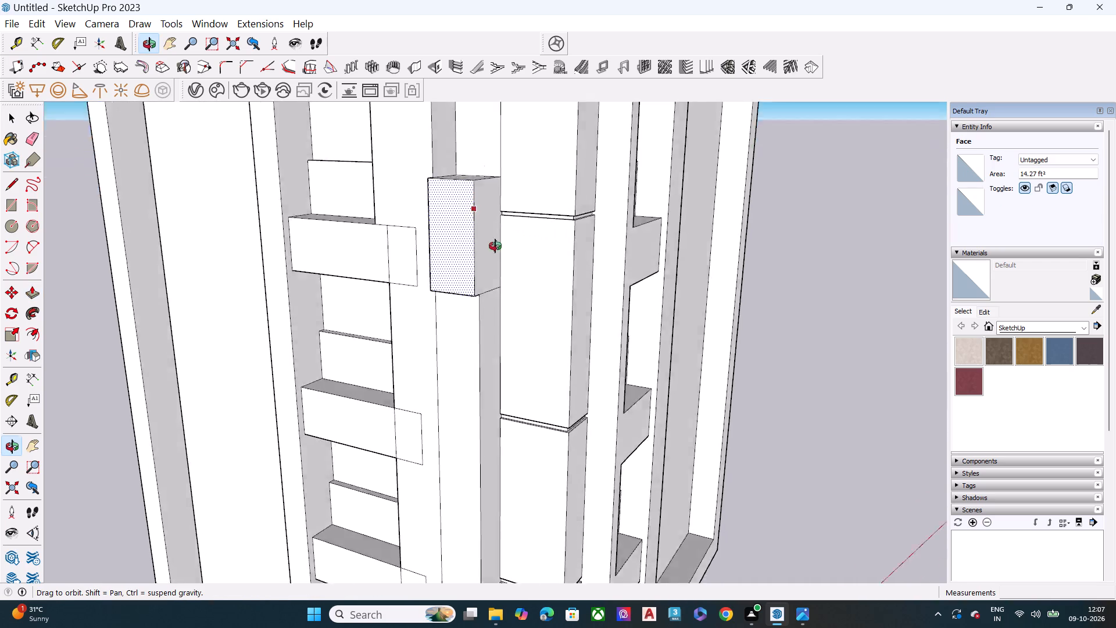
middle_drag(495, 246, 604, 424)
click(493, 318)
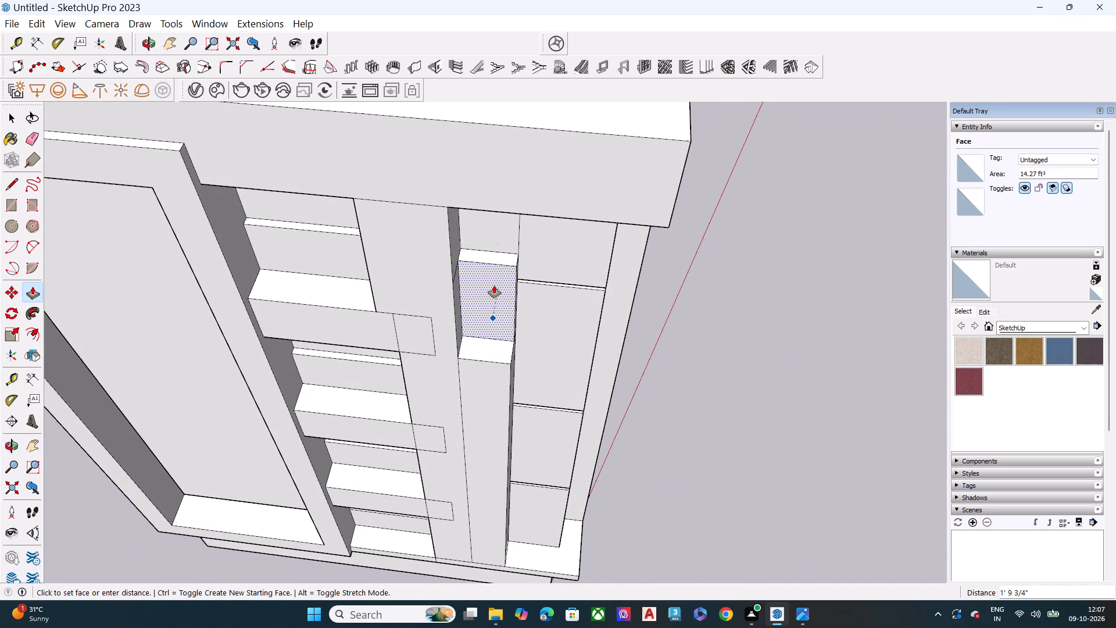
middle_drag(495, 284, 629, 312)
scroll(496, 284, up, 1)
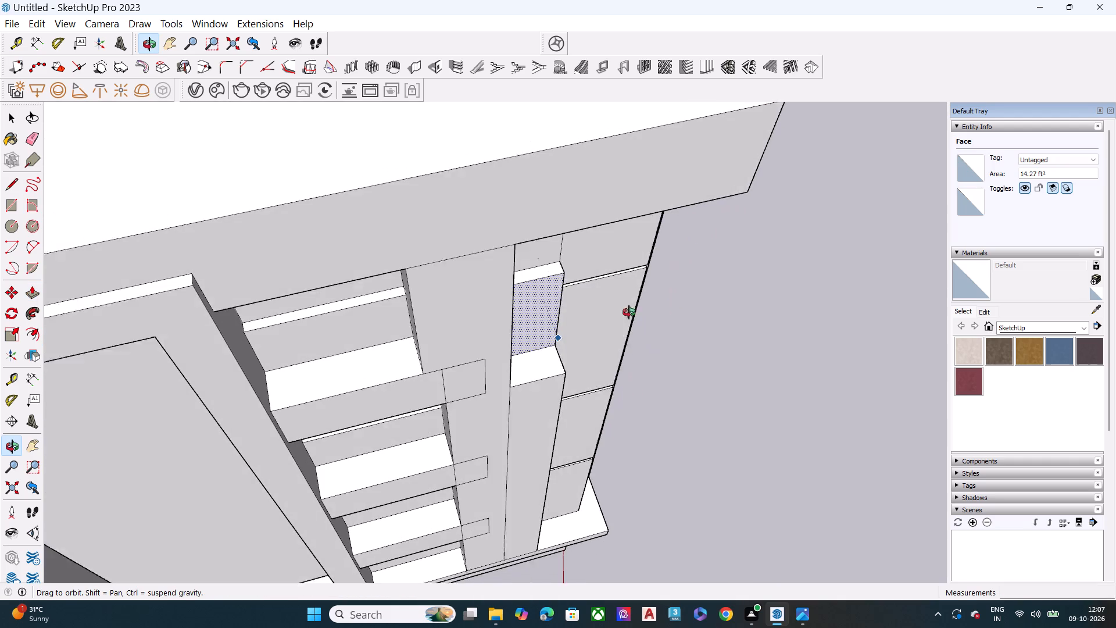
middle_drag(629, 312, 637, 314)
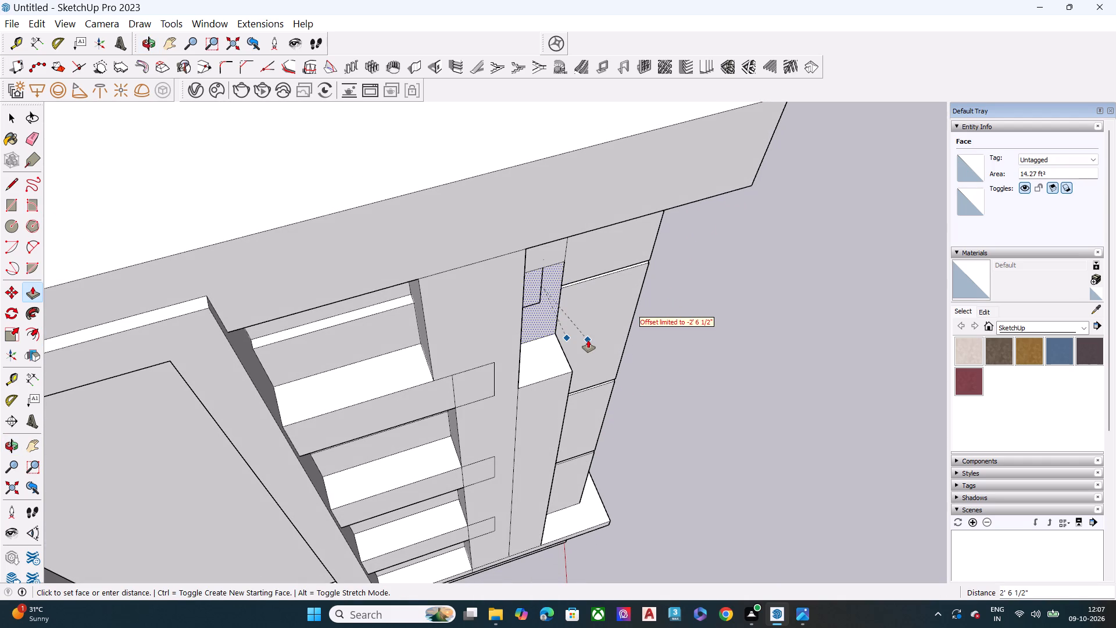
key(Escape)
click(566, 341)
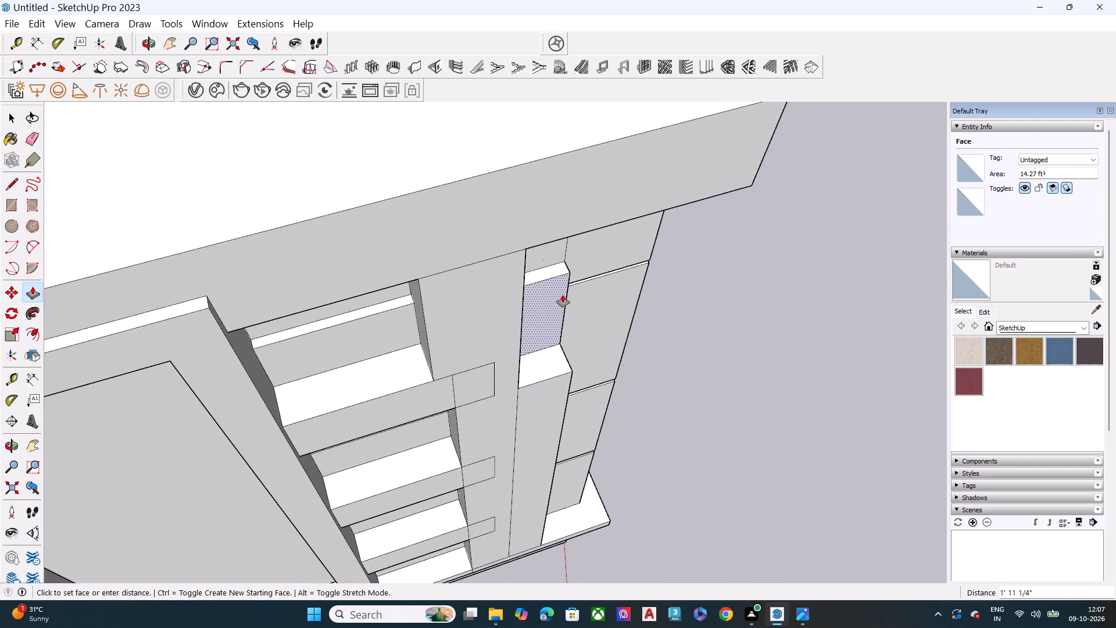
click(563, 291)
Push/Pull the pillar-side face of the corner column's third segment from the bottom outward about 5", plus a further 3 1/2".
middle_drag(592, 309, 251, 163)
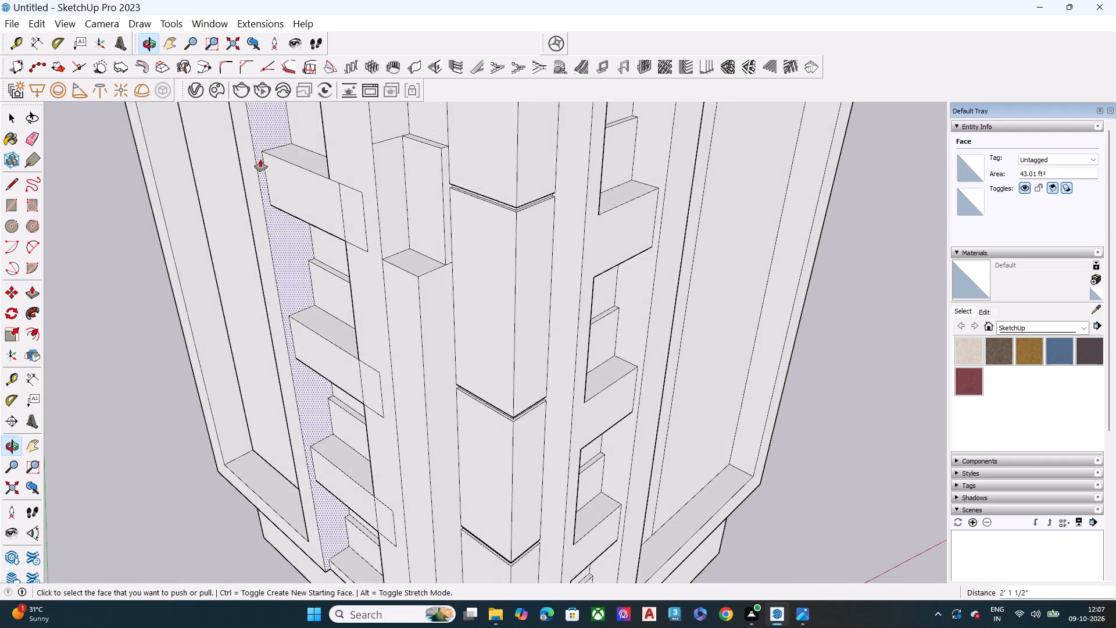
scroll(452, 184, down, 3)
middle_drag(471, 261, 389, 217)
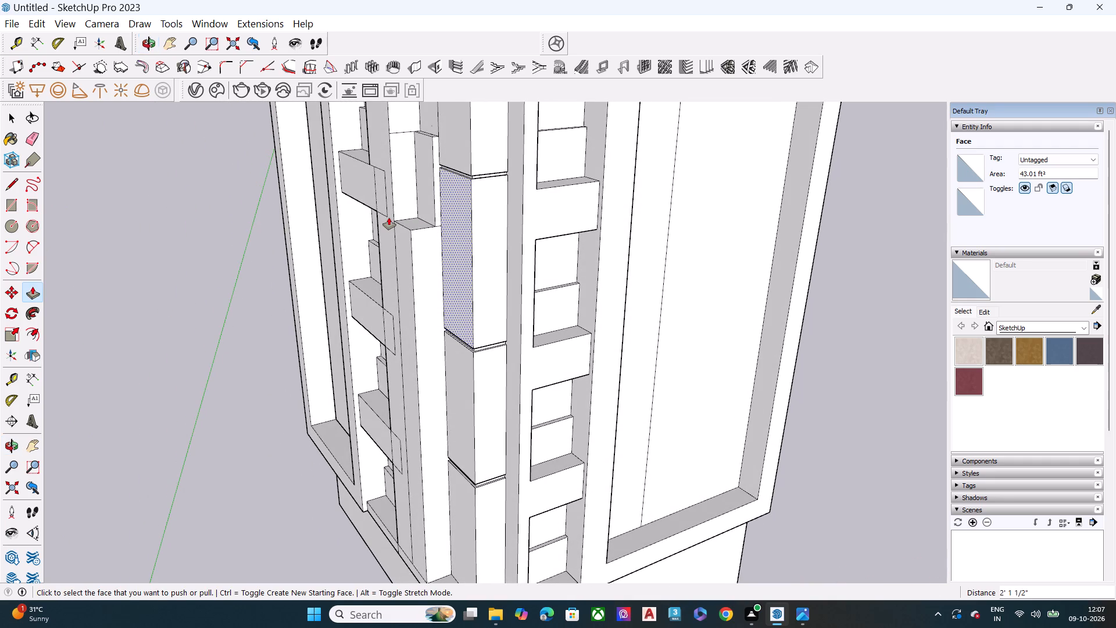
key(space)
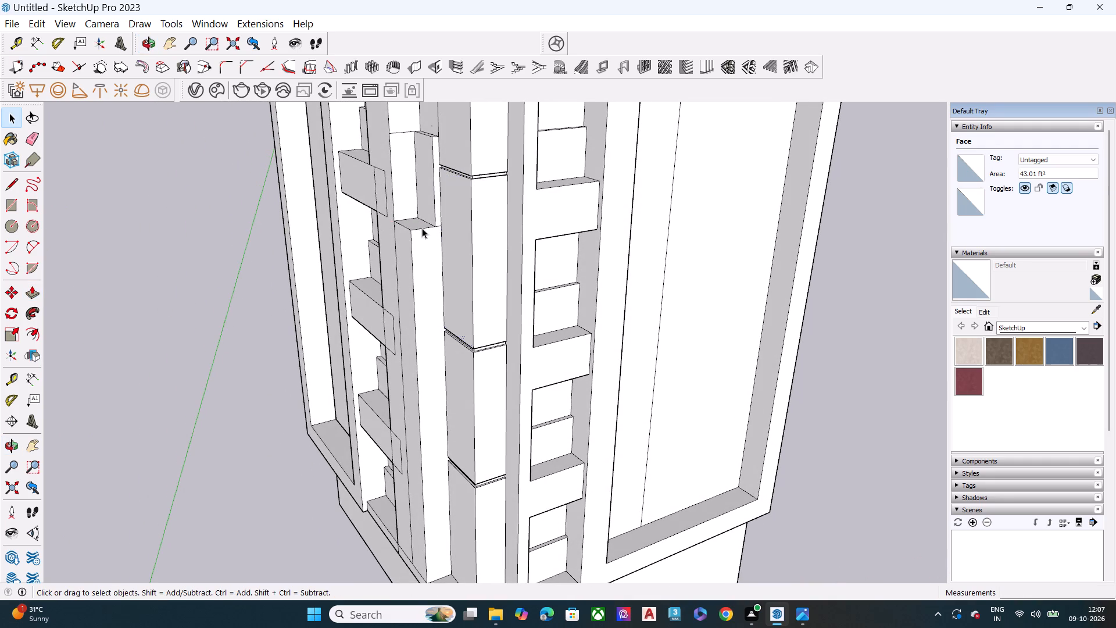
click(453, 227)
key(p)
click(452, 227)
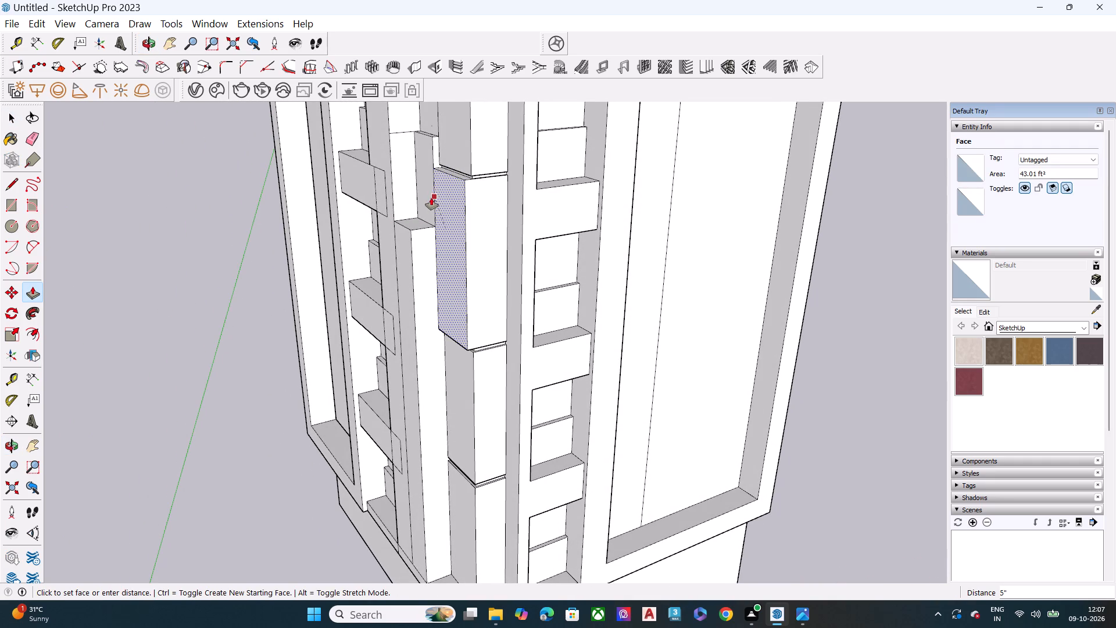
click(425, 198)
click(454, 216)
click(450, 220)
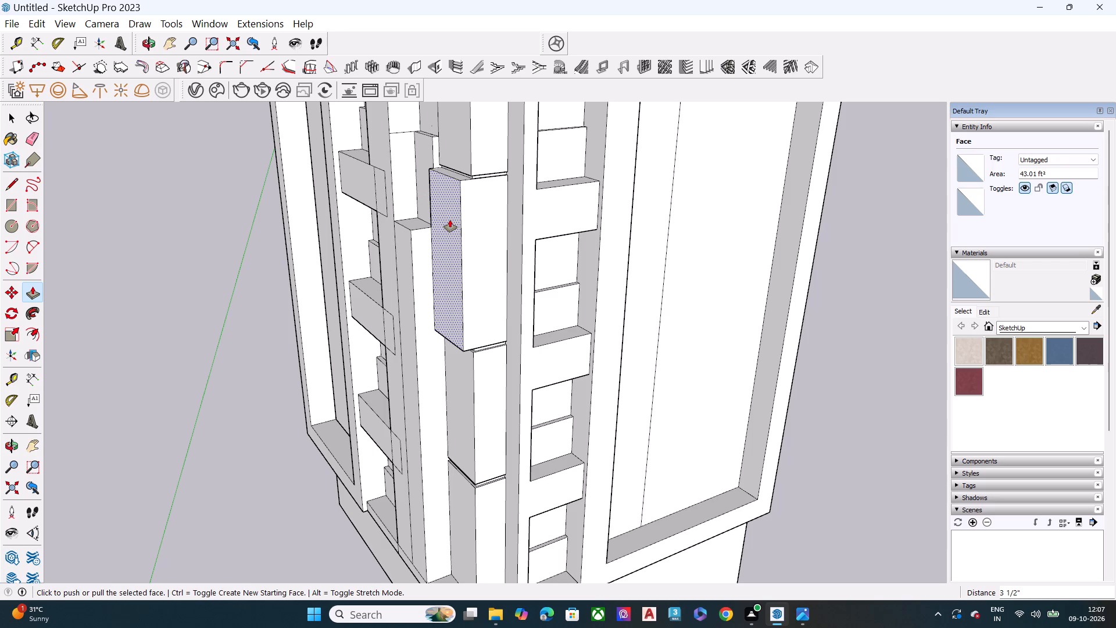
Push/Pull the pillar-side face of the corner column's top segment outward, flush with the third segment below.
scroll(430, 233, down, 6)
scroll(439, 169, up, 6)
click(453, 177)
key(space)
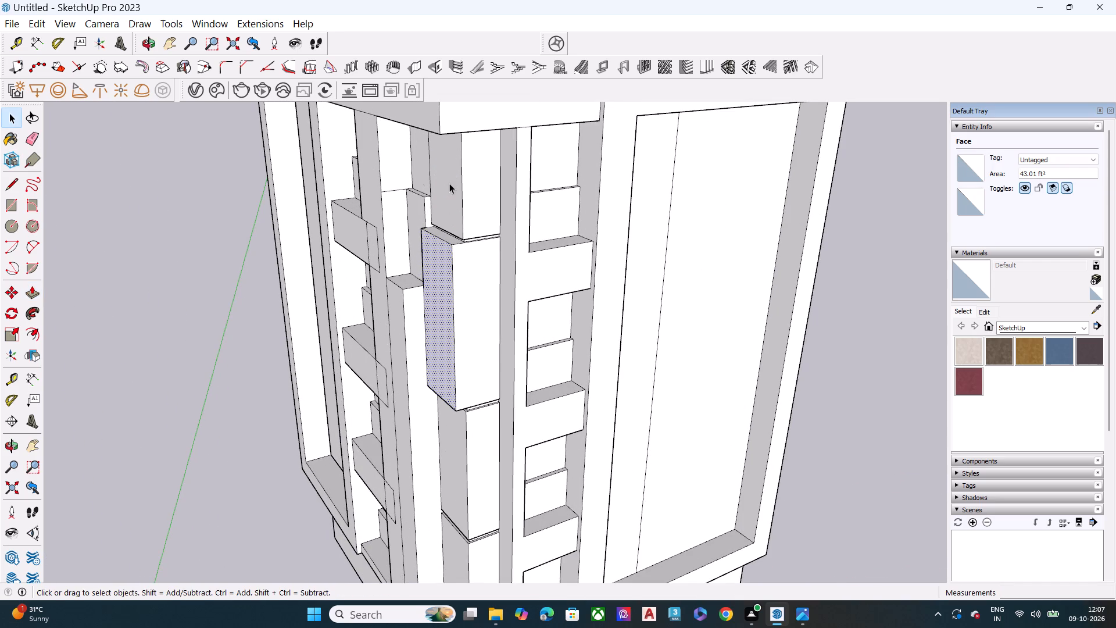
click(454, 184)
key(p)
click(453, 185)
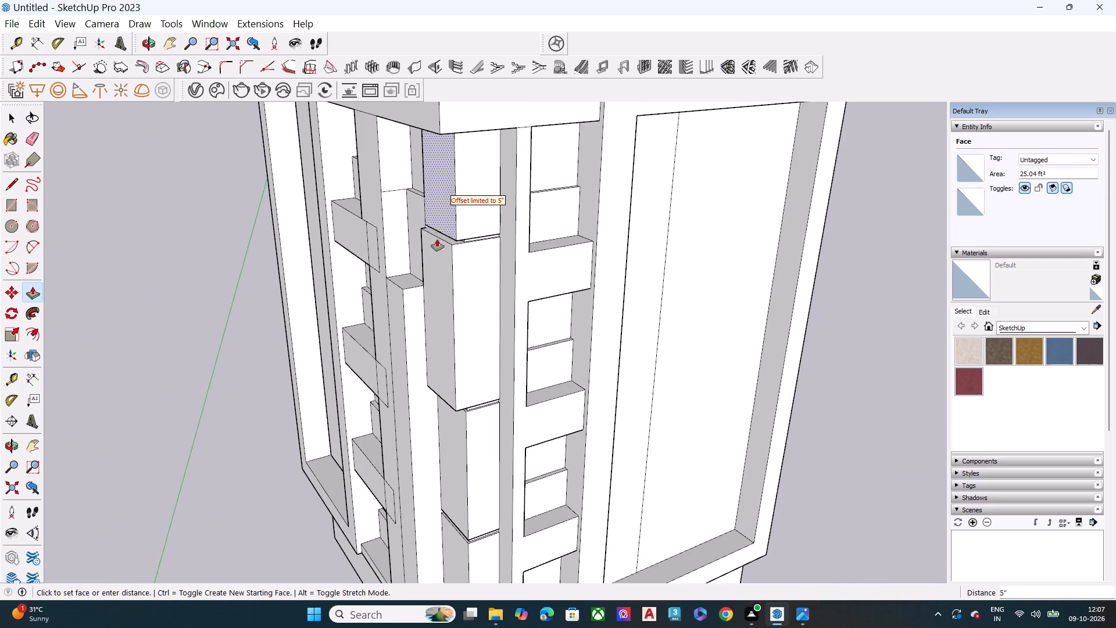
click(452, 246)
middle_drag(448, 249, 334, 240)
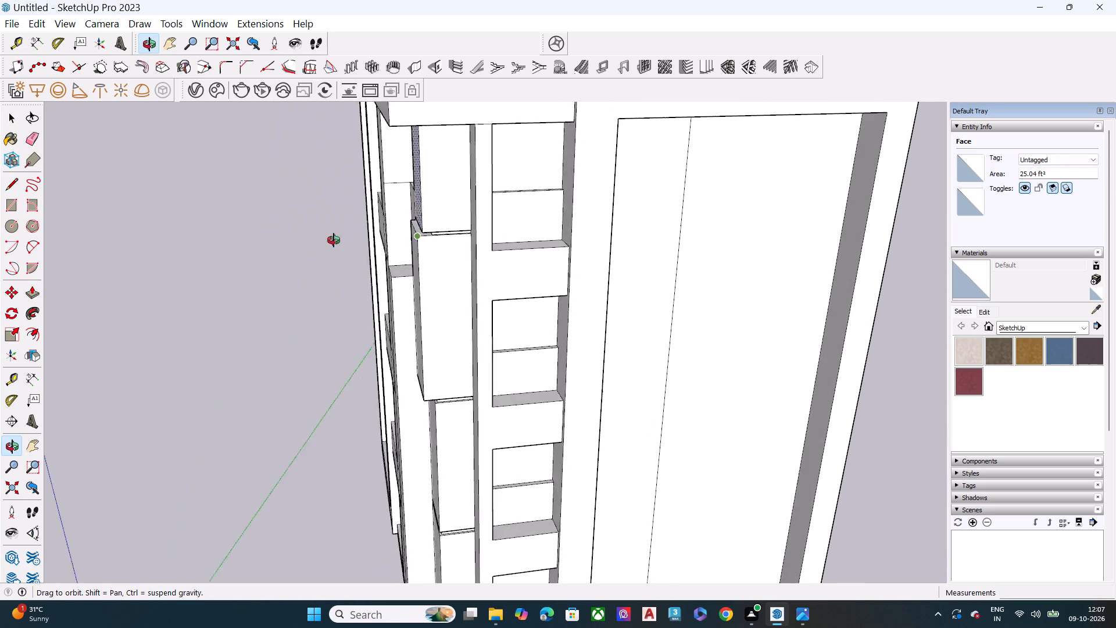
middle_drag(334, 240, 416, 240)
drag(447, 202, 442, 205)
drag(440, 210, 432, 215)
click(423, 219)
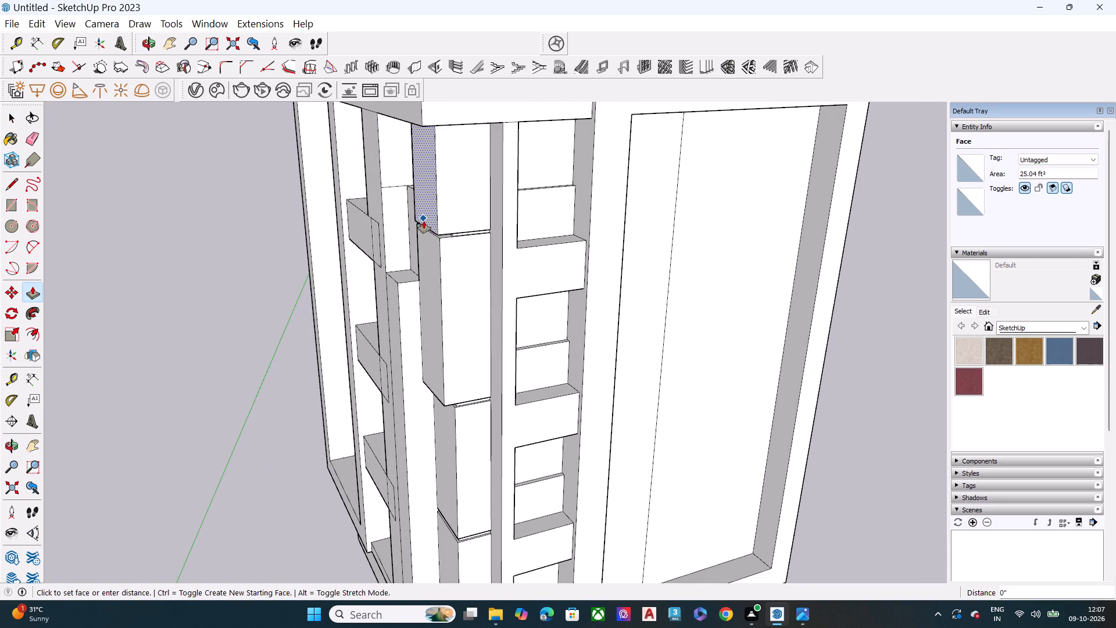
click(433, 242)
key(space)
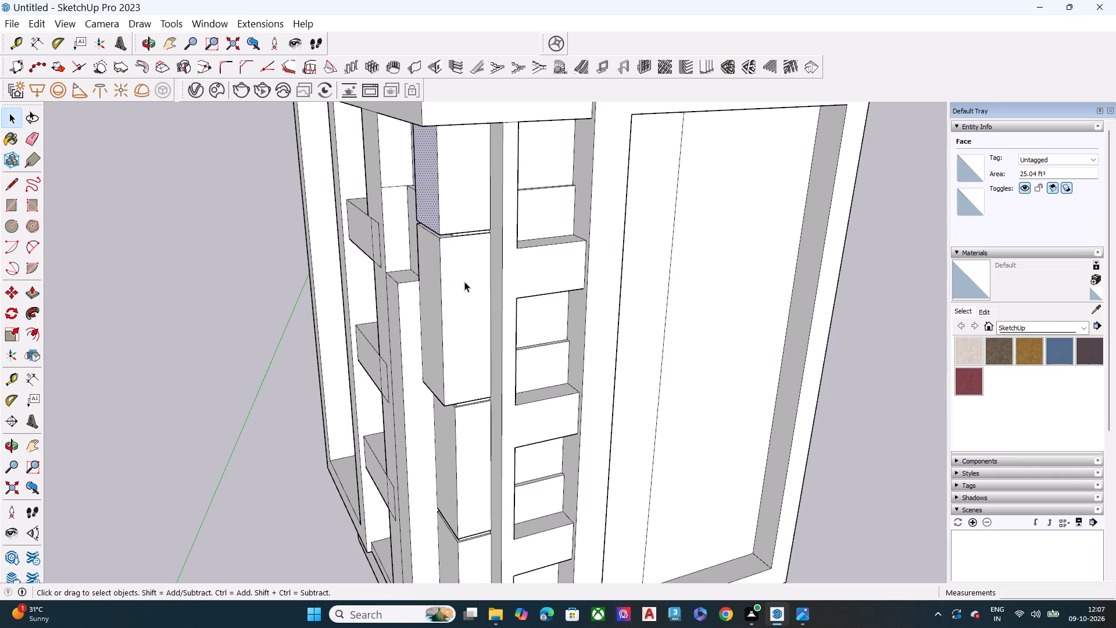
Push/Pull the other outer face of the column's third segment, around the corner from the pillar side, outward 9".
middle_drag(464, 281, 487, 245)
scroll(487, 246, up, 8)
click(455, 238)
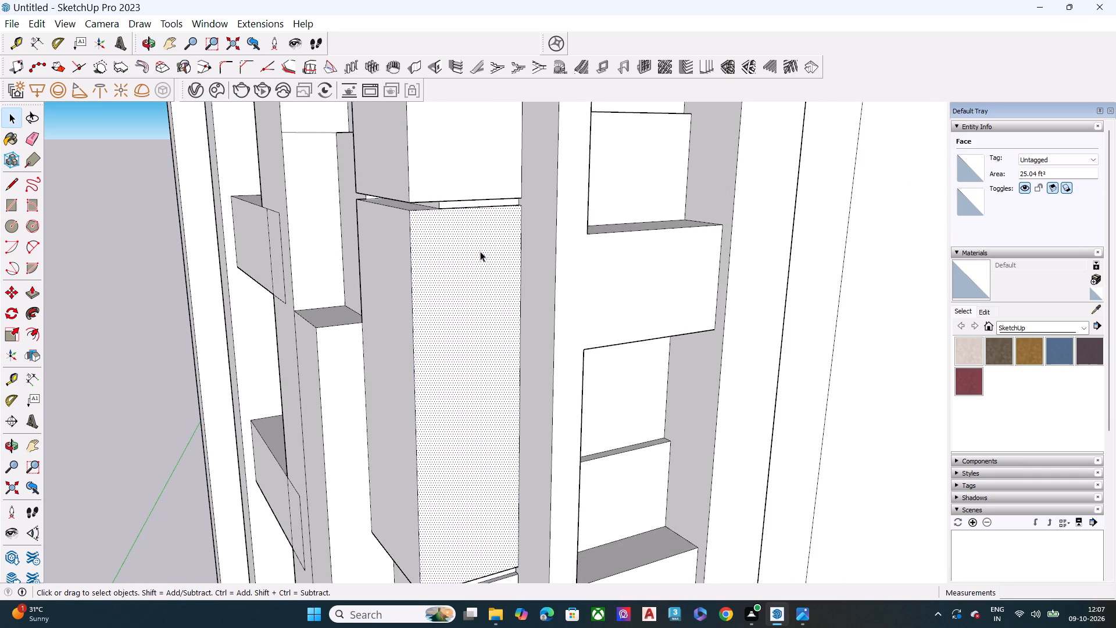
key(p)
click(477, 251)
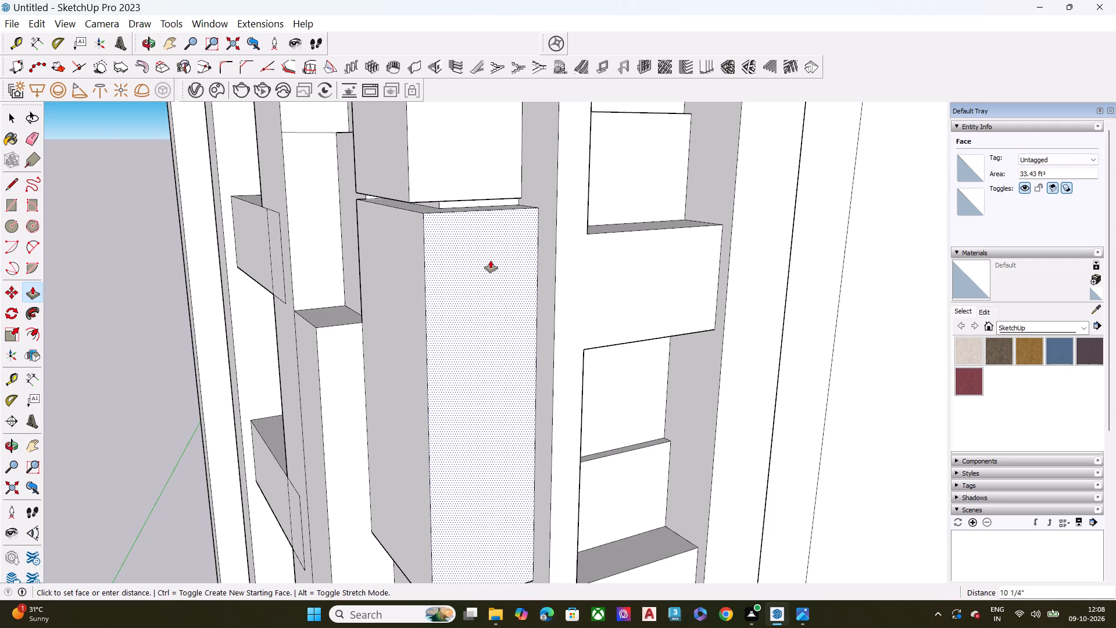
middle_drag(491, 261, 641, 281)
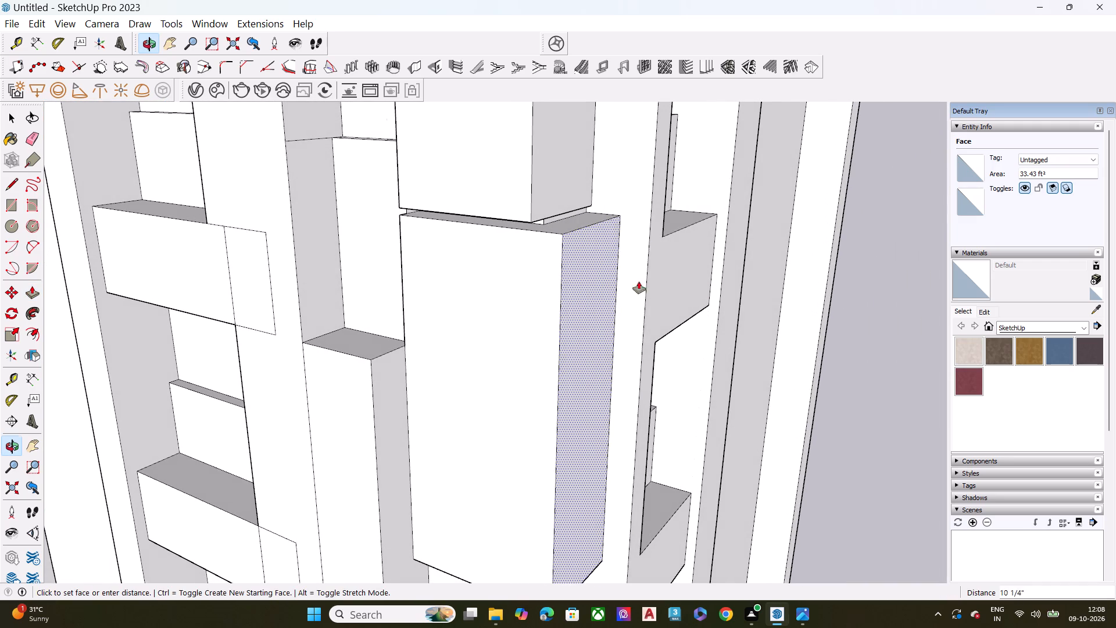
click(592, 268)
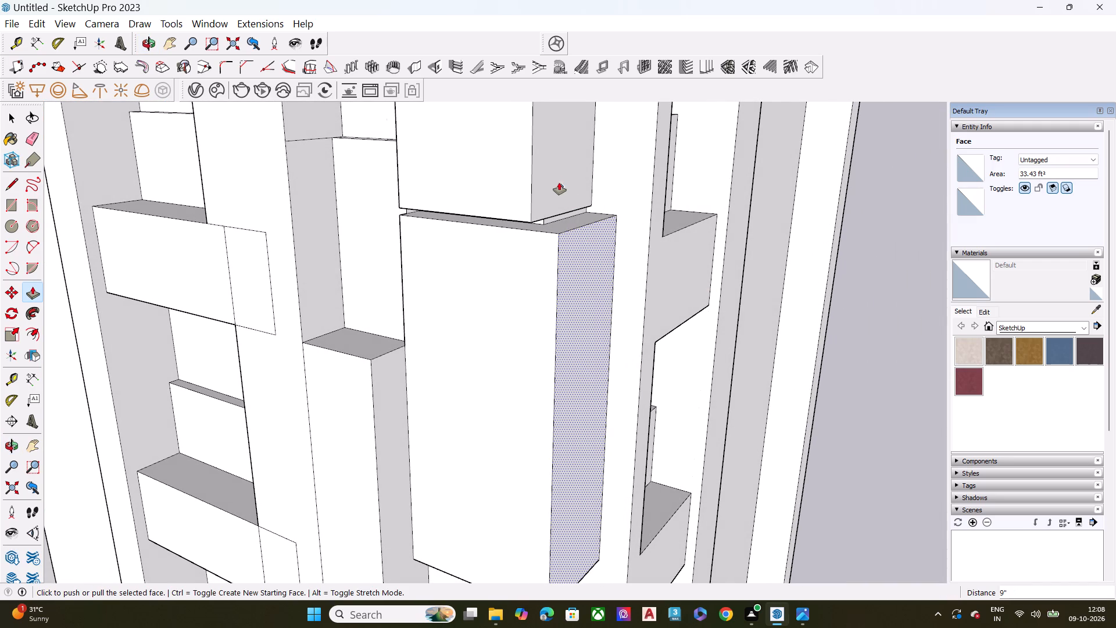
Push/Pull the same-side face of the column's top segment outward, flush with the third segment.
key(space)
triple_click(559, 181)
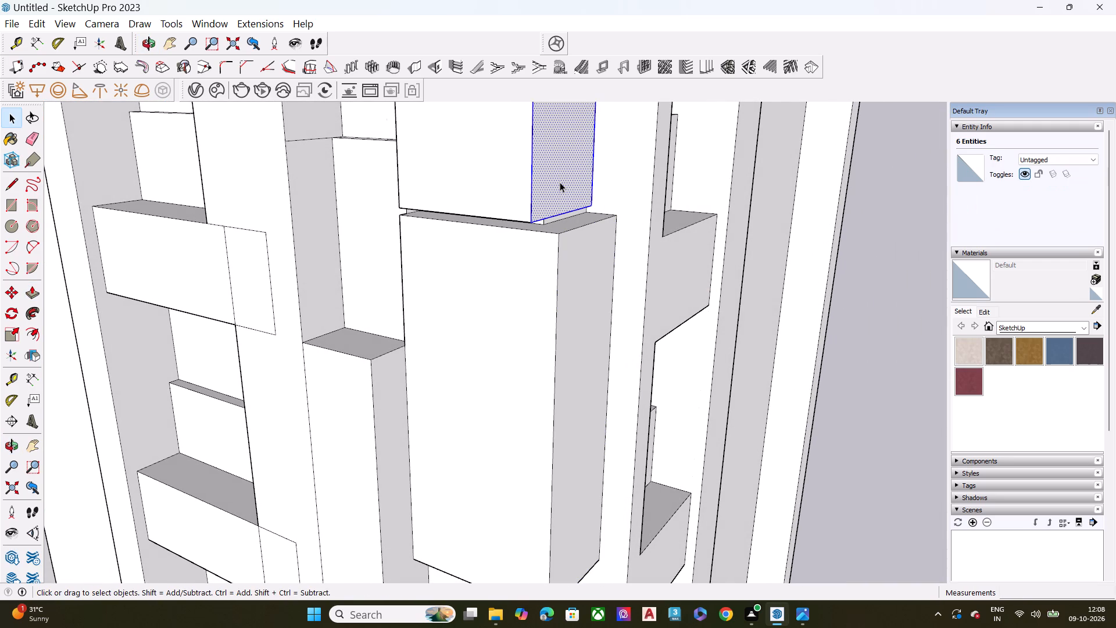
key(p)
click(560, 182)
click(560, 238)
key(space)
Push/Pull the second segment's face away from the pillar side outward, flush with the third segment above.
scroll(528, 237, down, 9)
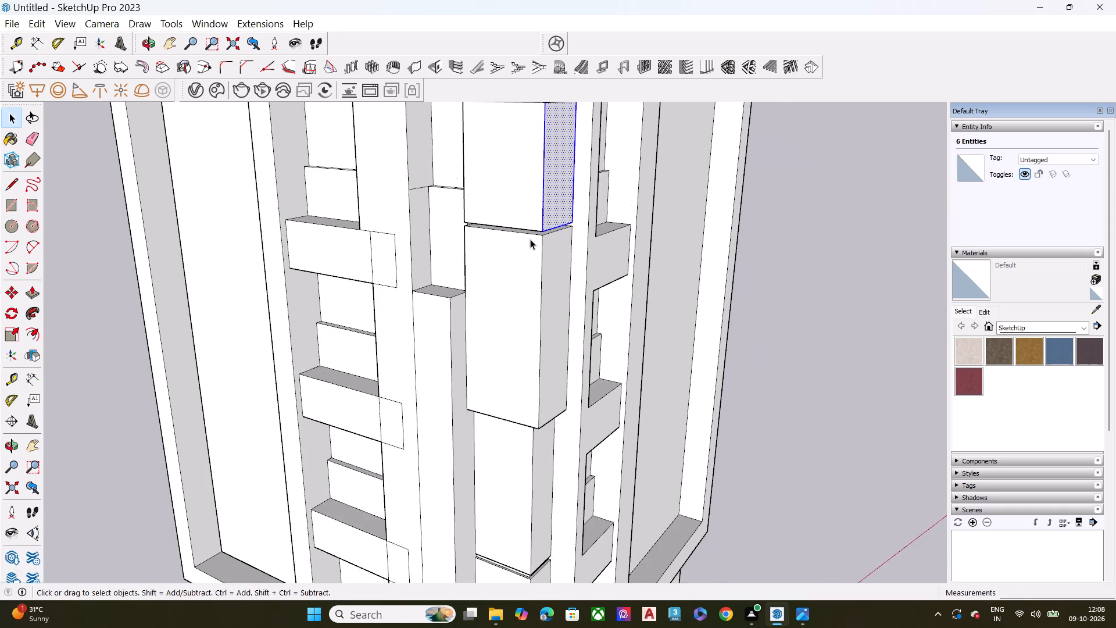
click(548, 447)
key(p)
click(543, 449)
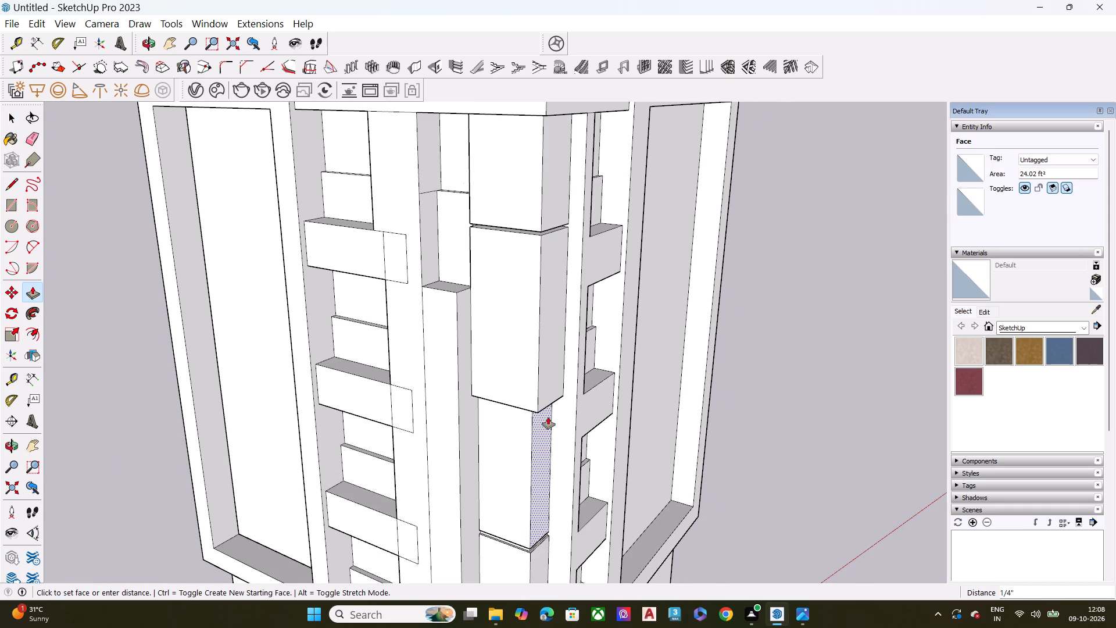
click(561, 396)
click(516, 441)
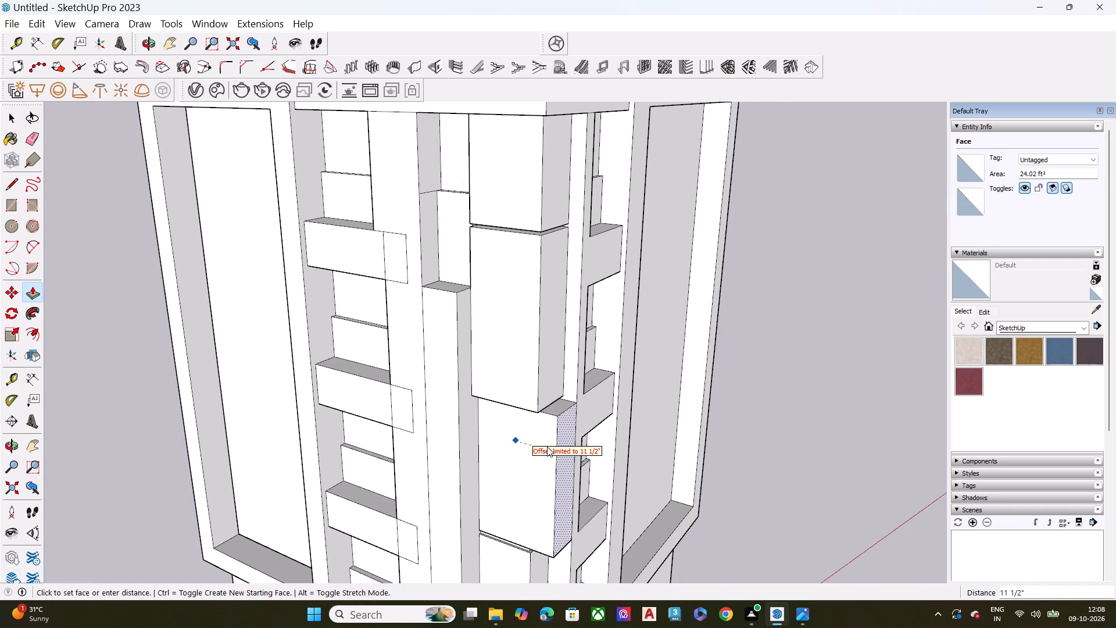
click(561, 392)
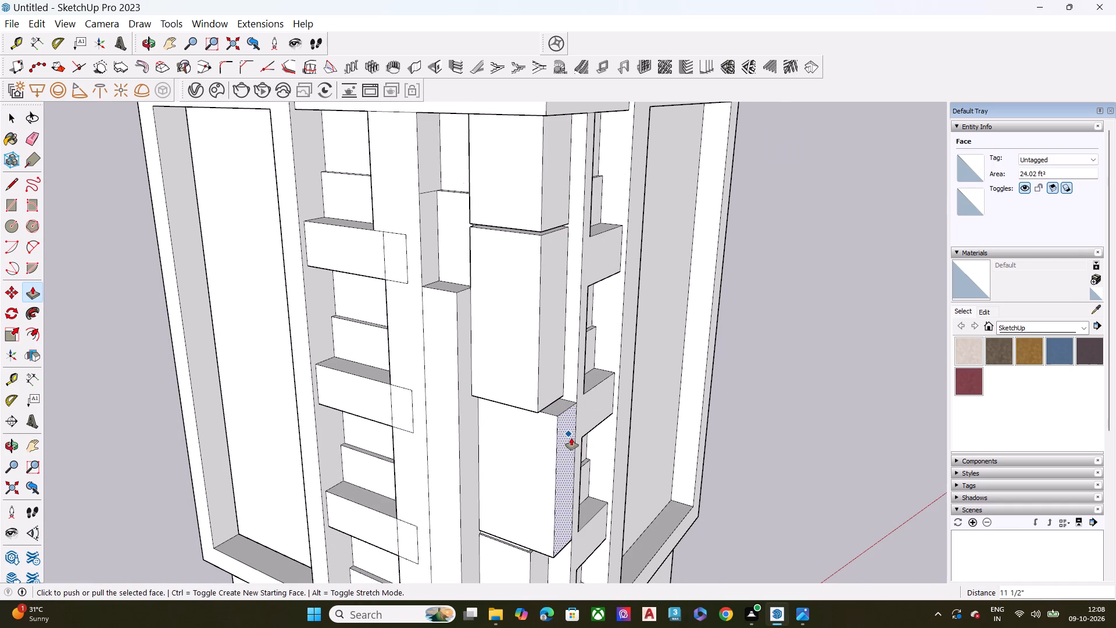
key(ctrl+z)
click(550, 451)
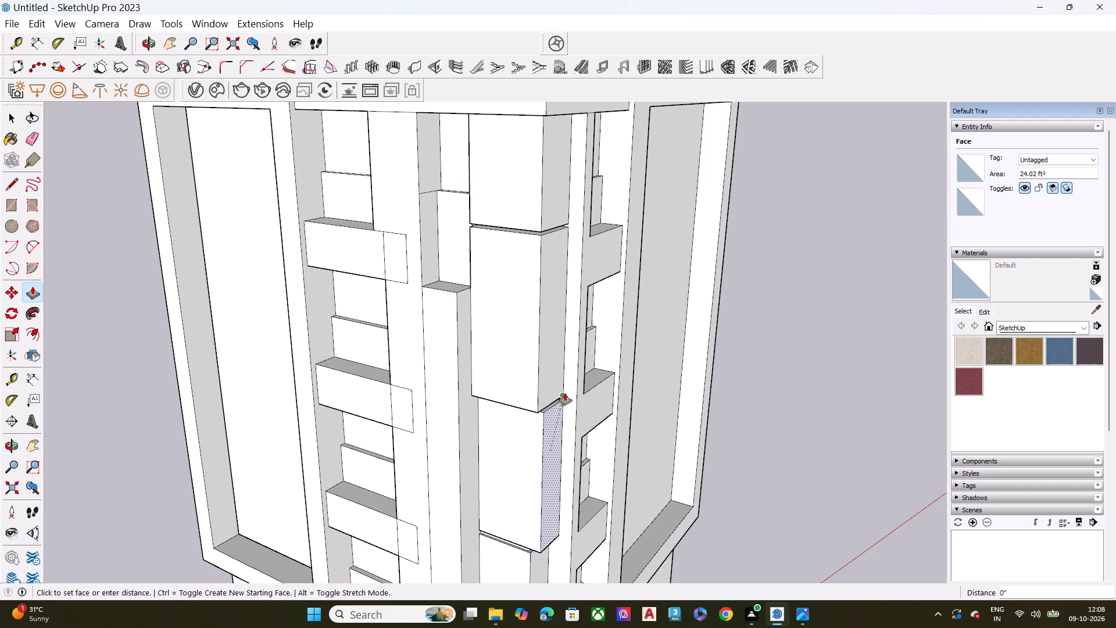
click(565, 393)
Push/Pull the pillar-side face of the column's second segment outward, flush with the third segment above.
middle_drag(546, 433, 570, 466)
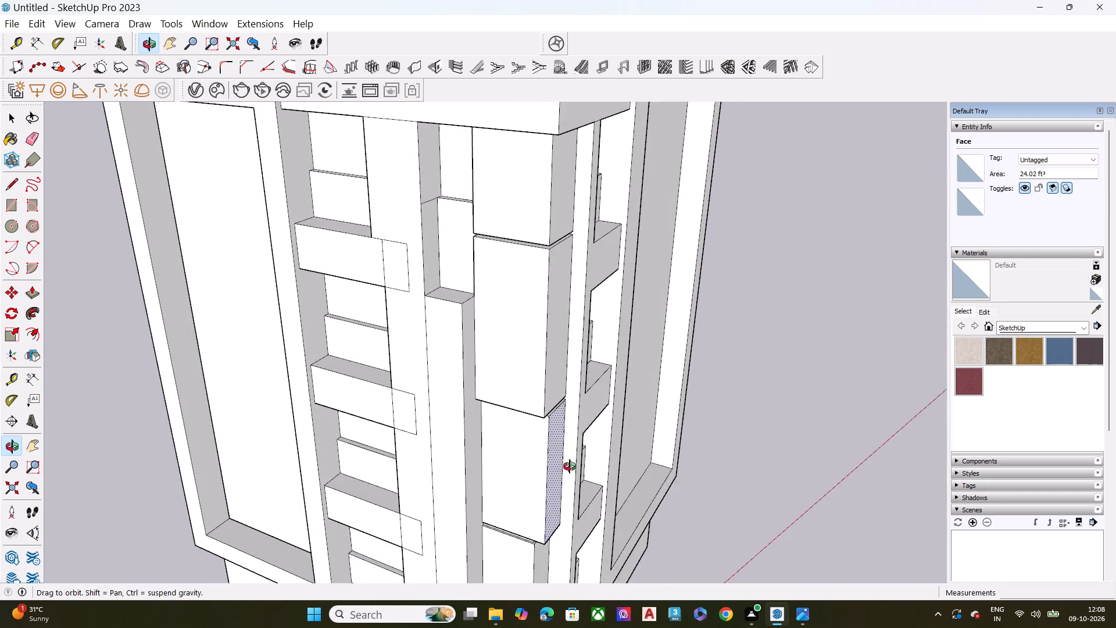
middle_drag(570, 466, 609, 462)
click(514, 455)
click(555, 406)
key(space)
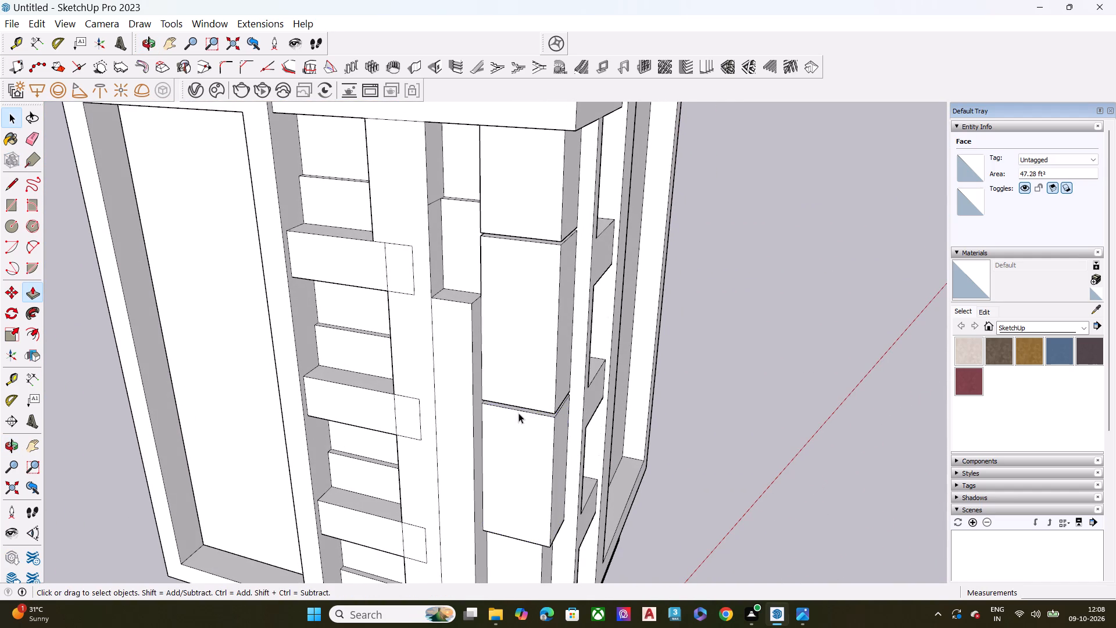
Push/Pull the bottom column segment's face away from the pillar side outward, flush with the second segment.
scroll(501, 401, down, 5)
scroll(501, 401, up, 1)
scroll(502, 400, down, 2)
middle_drag(548, 518, 460, 444)
scroll(452, 396, up, 1)
scroll(469, 373, down, 8)
scroll(503, 504, up, 9)
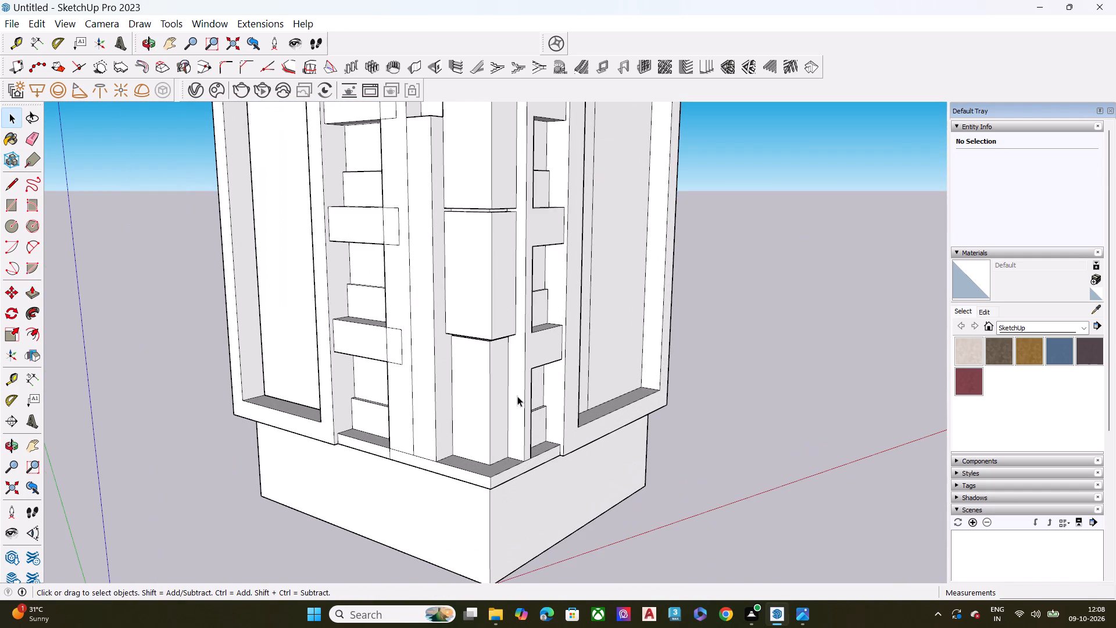
click(493, 382)
key(p)
click(493, 381)
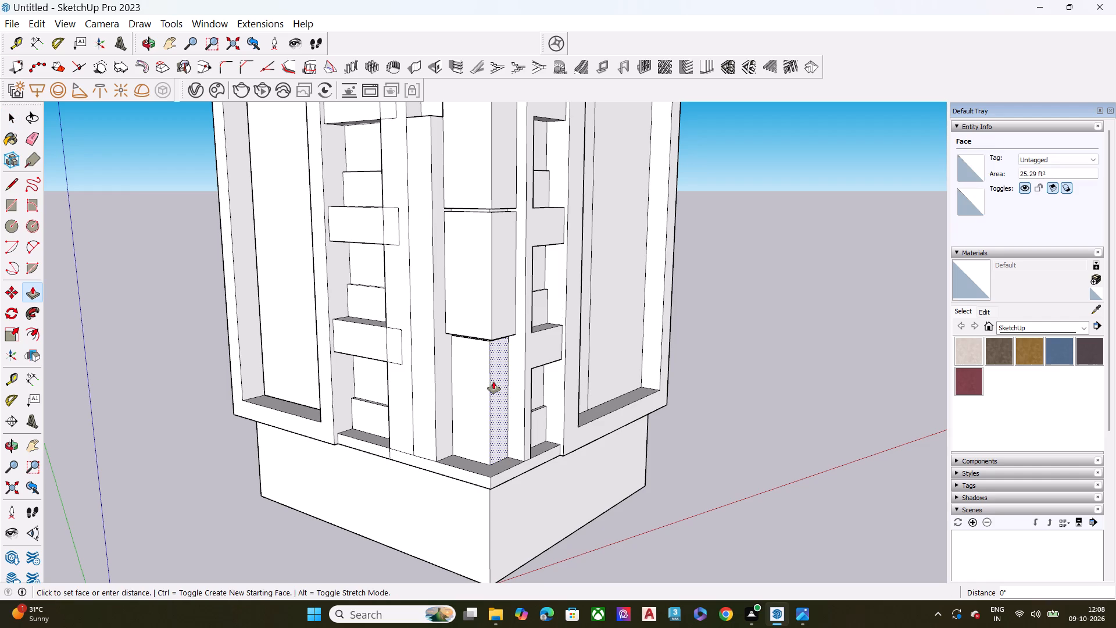
click(518, 331)
key(space)
Push/Pull the pillar-side face of the bottom column segment outward, flush with the second segment.
click(485, 370)
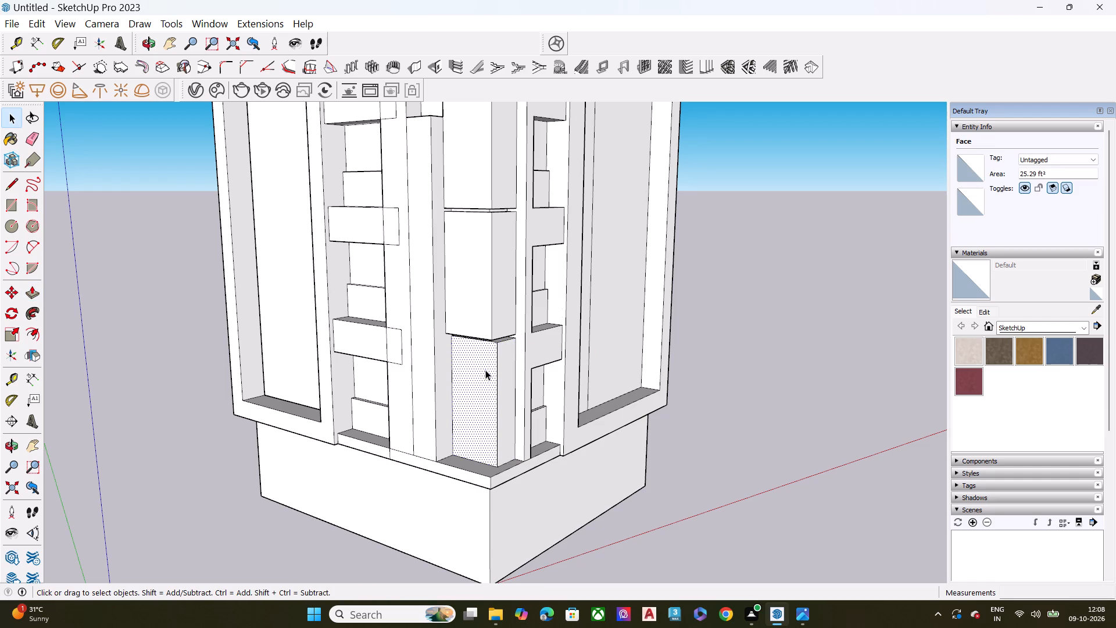
key(p)
click(485, 369)
click(489, 337)
key(space)
Push/Pull the front face of the shorter pillar's recessed top section outward about 3 3/4".
scroll(508, 383, down, 3)
scroll(509, 387, up, 1)
scroll(510, 388, down, 2)
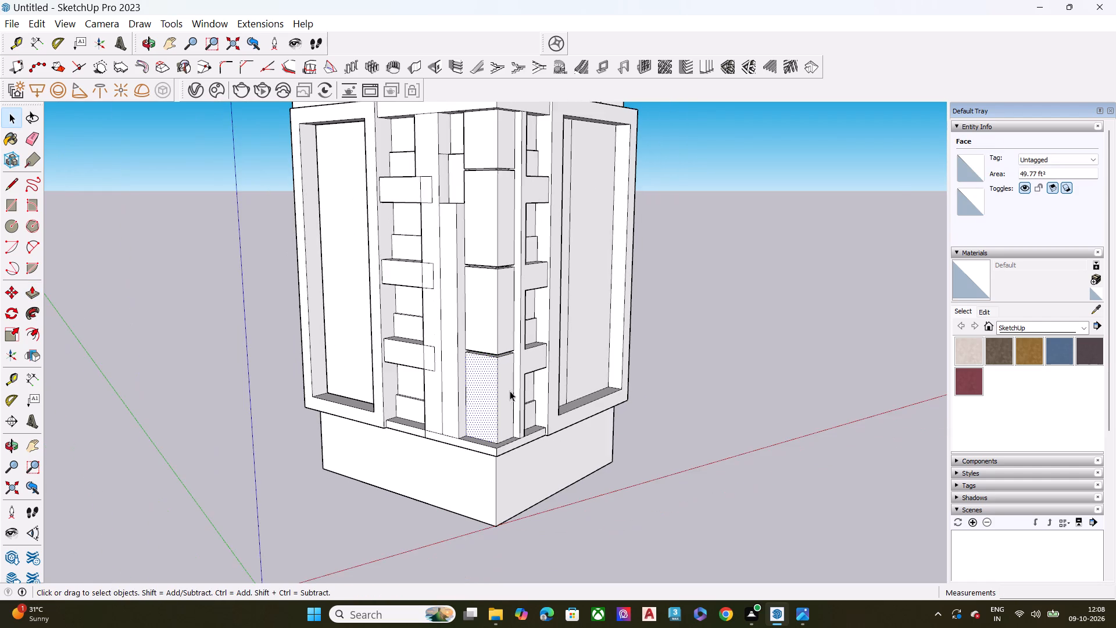
middle_drag(455, 390, 565, 401)
scroll(484, 263, up, 6)
middle_drag(470, 245, 536, 501)
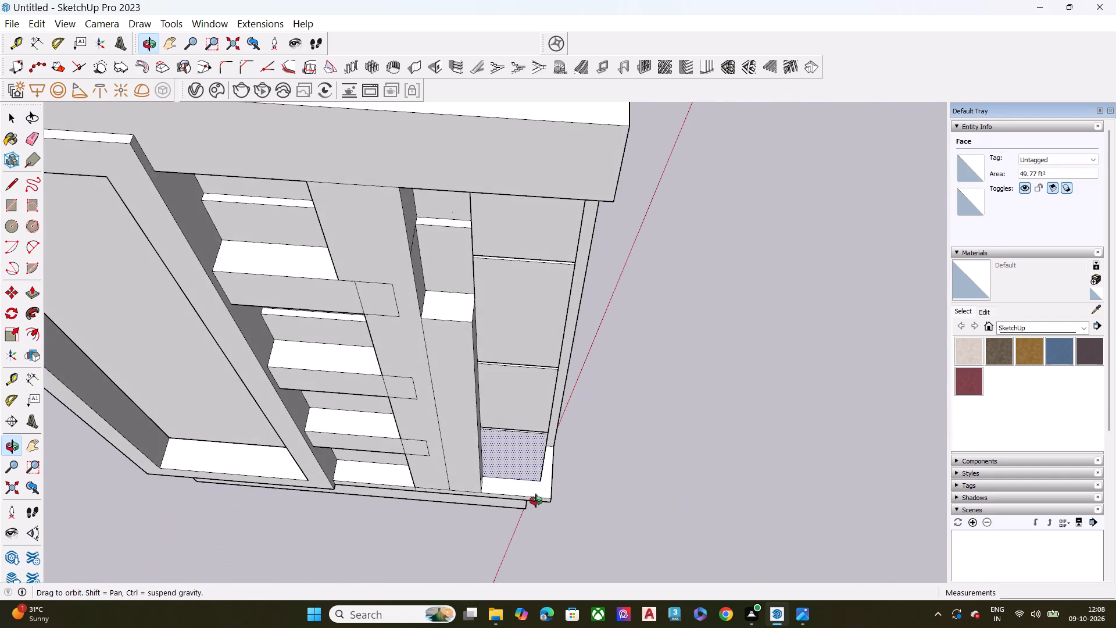
middle_drag(536, 501, 389, 487)
key(space)
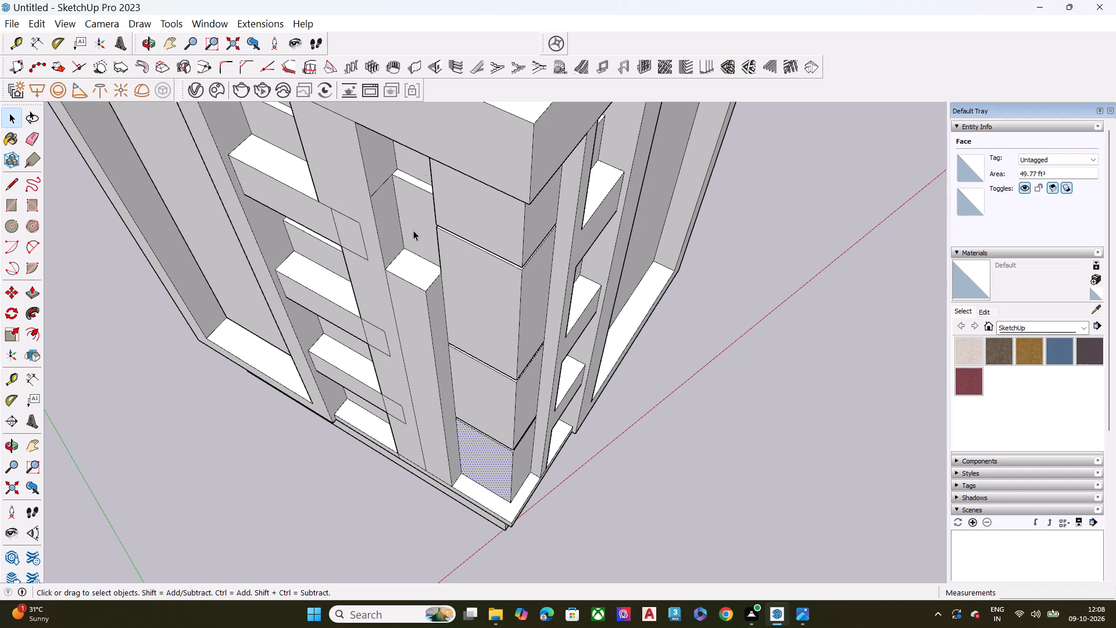
click(413, 229)
key(p)
click(418, 225)
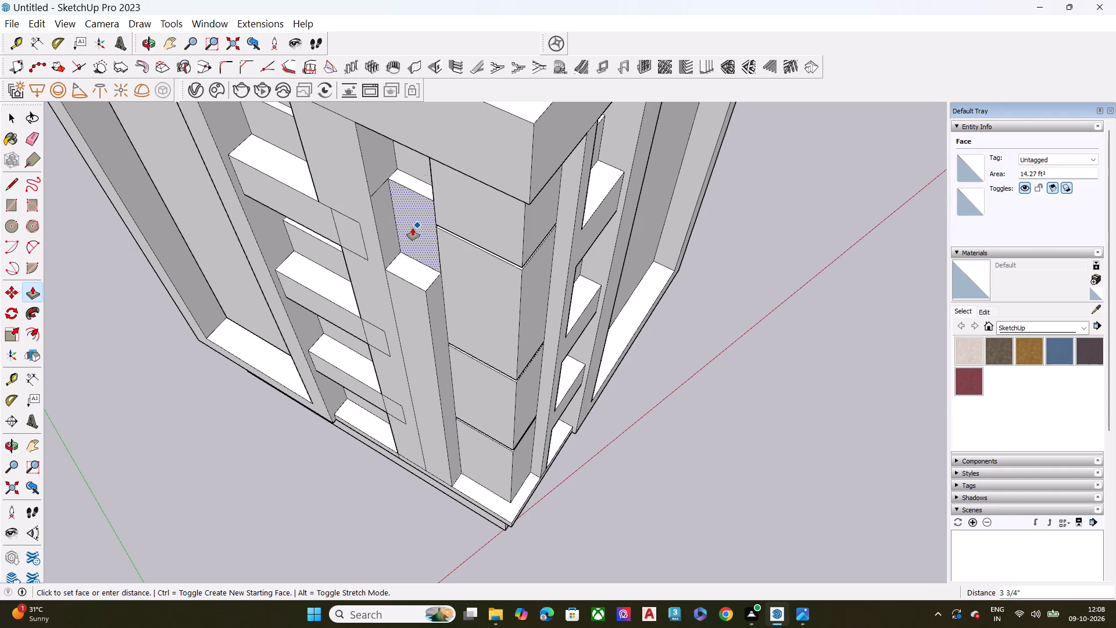
click(413, 228)
middle_drag(417, 258, 375, 209)
scroll(416, 258, up, 5)
key(space)
Delete the short leftover edge on the recess side wall, level with the top of the shorter pillar.
scroll(387, 190, down, 6)
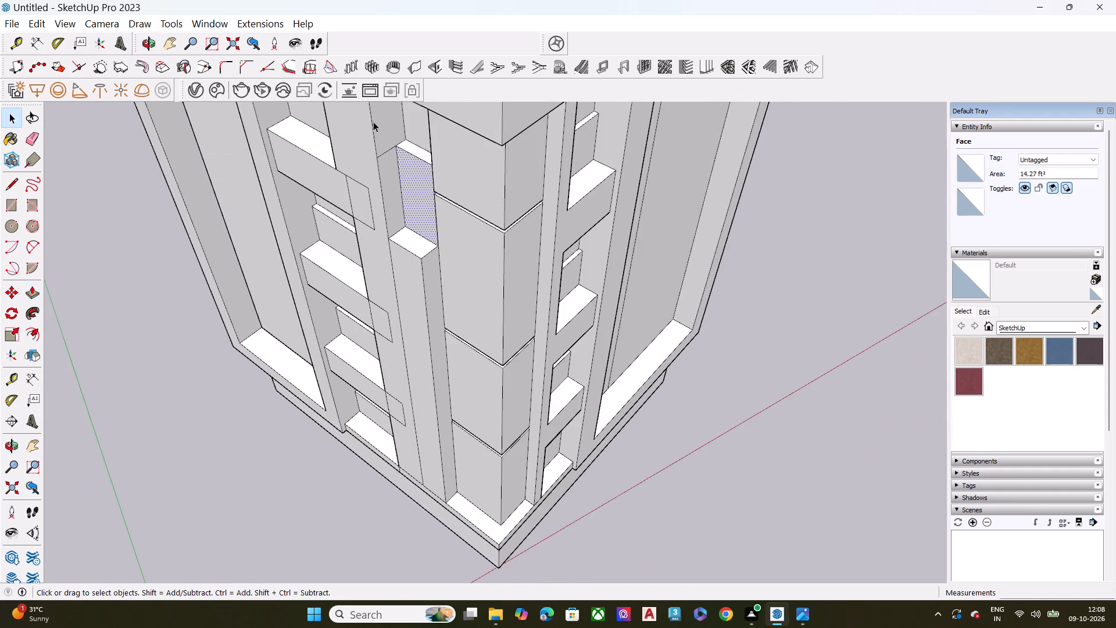
scroll(373, 115, up, 5)
click(396, 172)
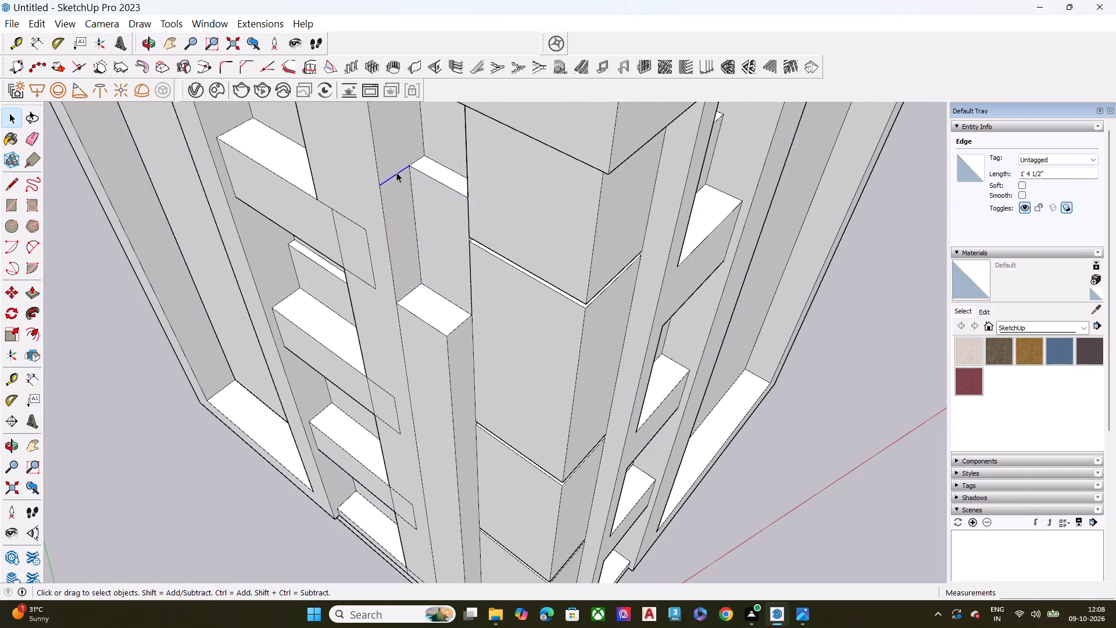
key(Delete)
Examine the corner column and the shorter pillar's stepped top from several angles and distances.
scroll(405, 180, down, 5)
middle_drag(431, 270, 429, 109)
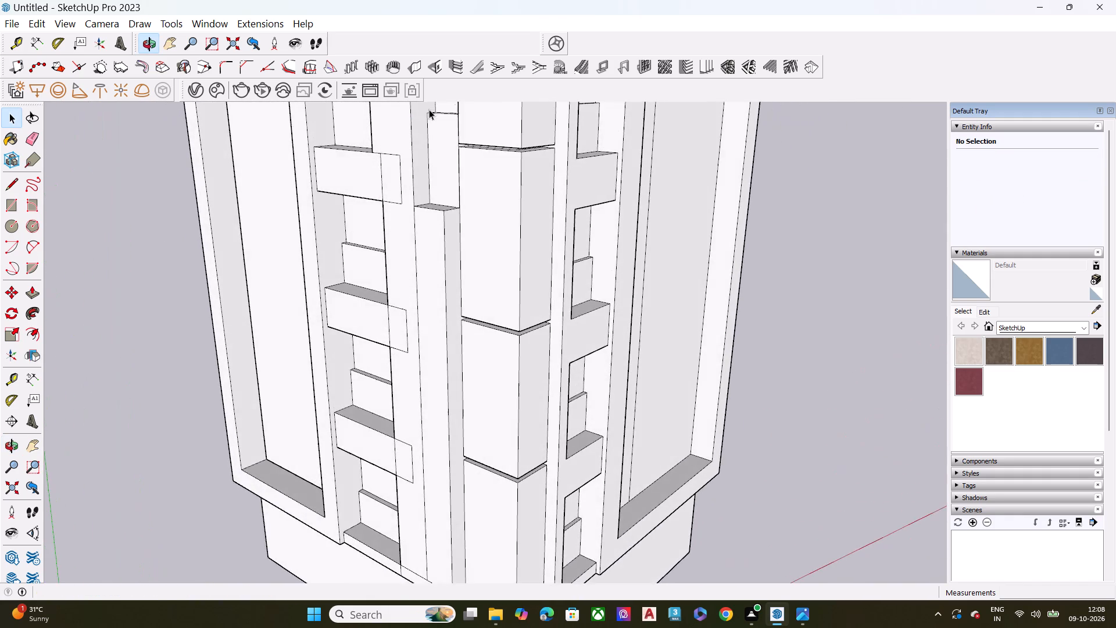
scroll(447, 205, down, 7)
middle_drag(446, 266, 462, 234)
scroll(462, 234, up, 3)
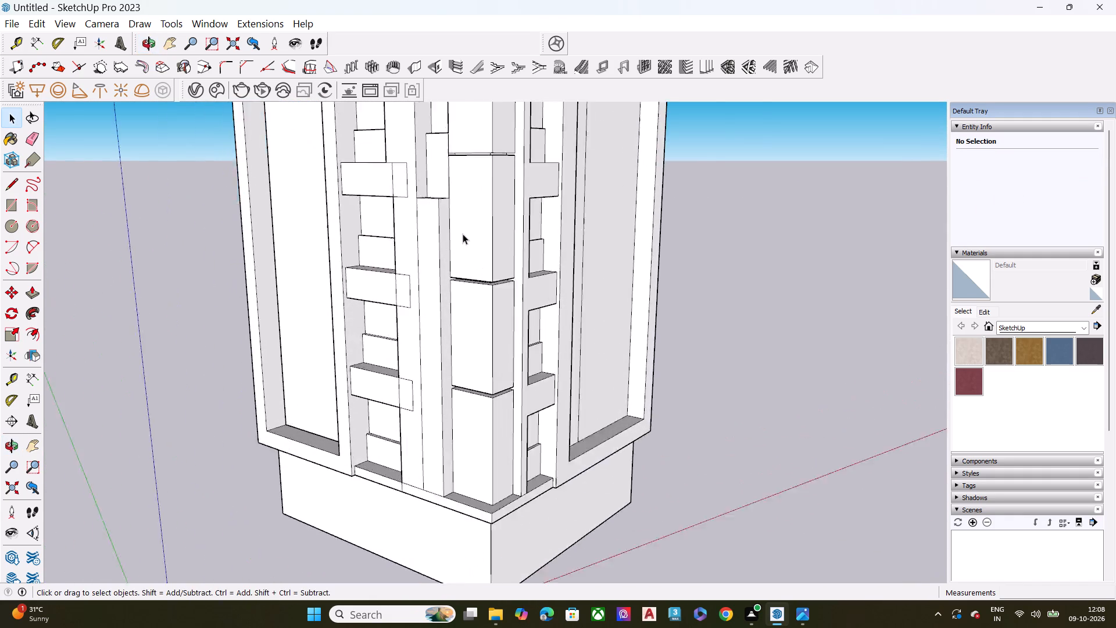
scroll(463, 234, up, 5)
middle_drag(428, 210, 444, 313)
scroll(445, 241, down, 6)
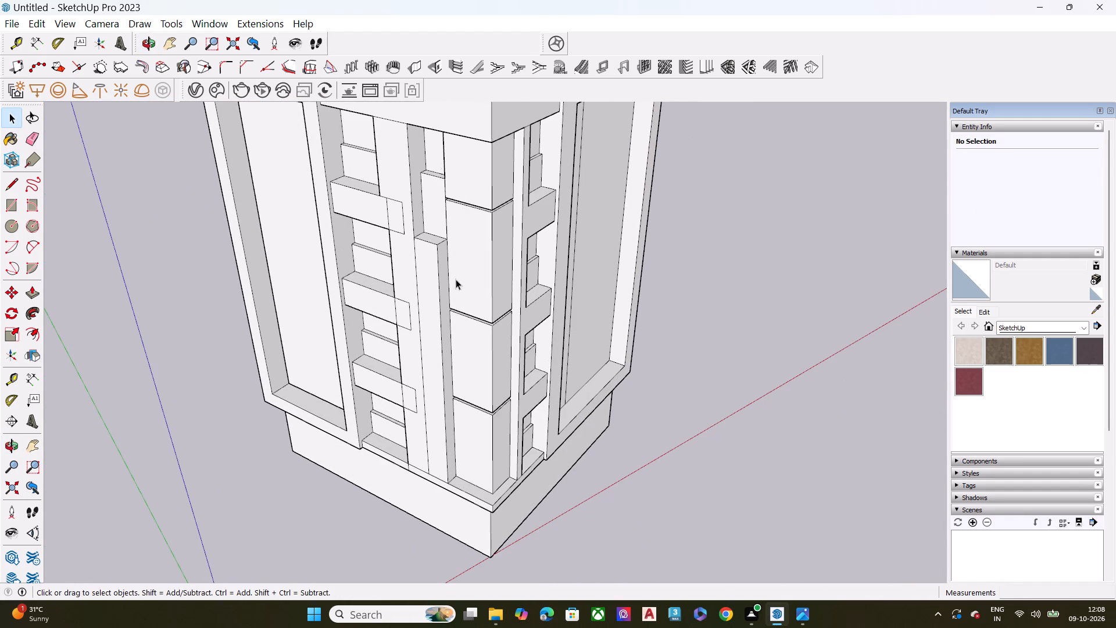
scroll(432, 235, up, 7)
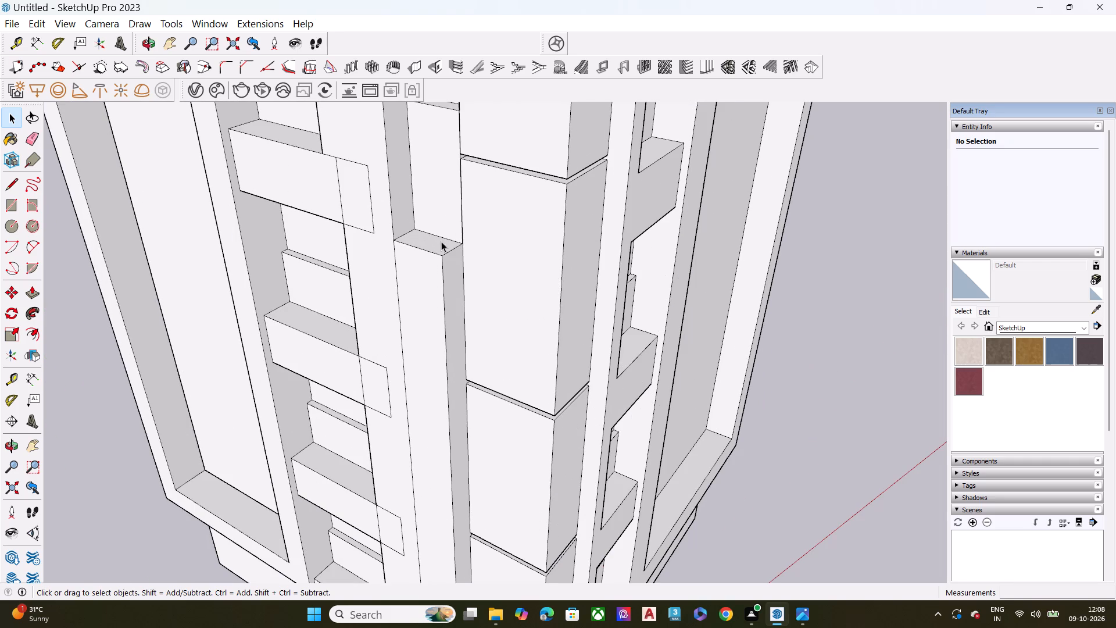
Push/Pull the front face of the shorter pillar's recessed top section outward 1' 4 1/2", flush with the pillar below.
scroll(441, 241, down, 5)
middle_drag(445, 256, 591, 319)
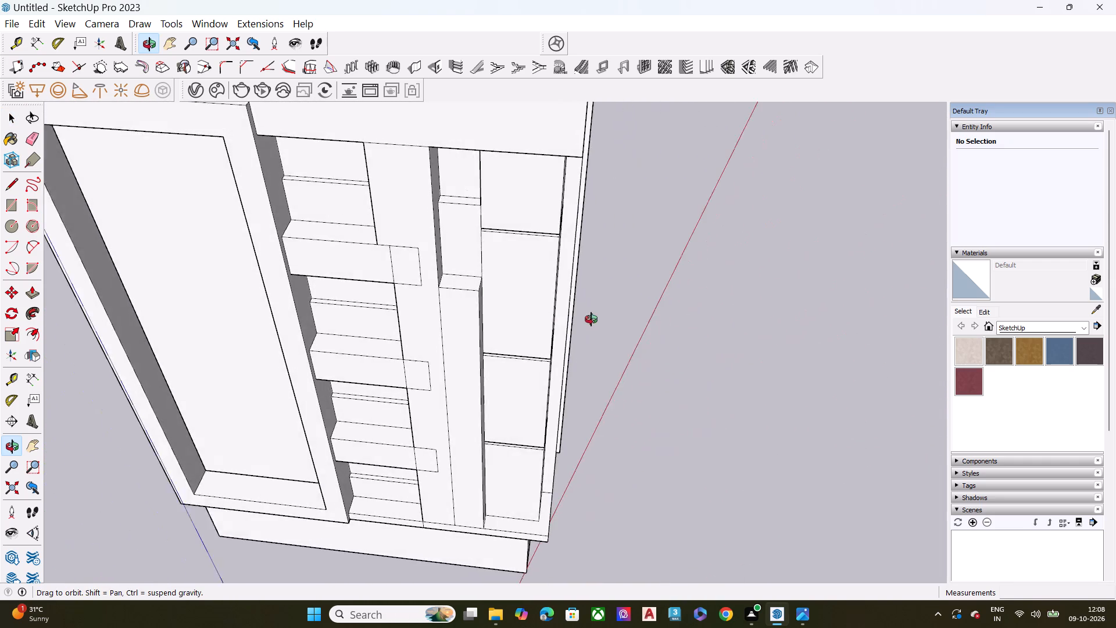
middle_drag(591, 319, 592, 319)
scroll(457, 231, up, 6)
click(477, 233)
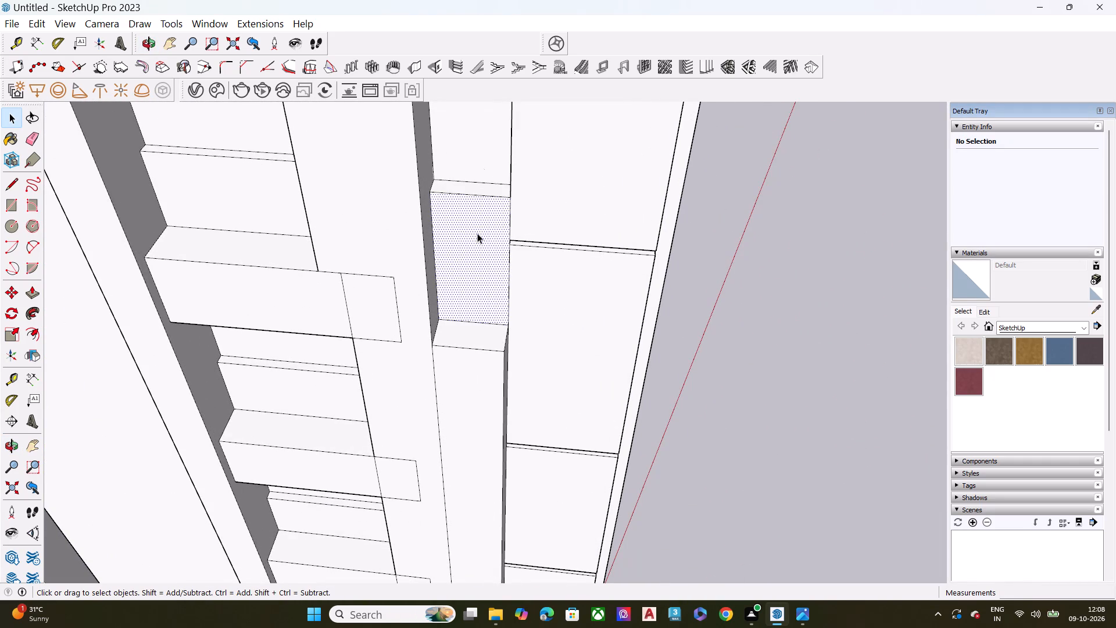
key(p)
click(477, 233)
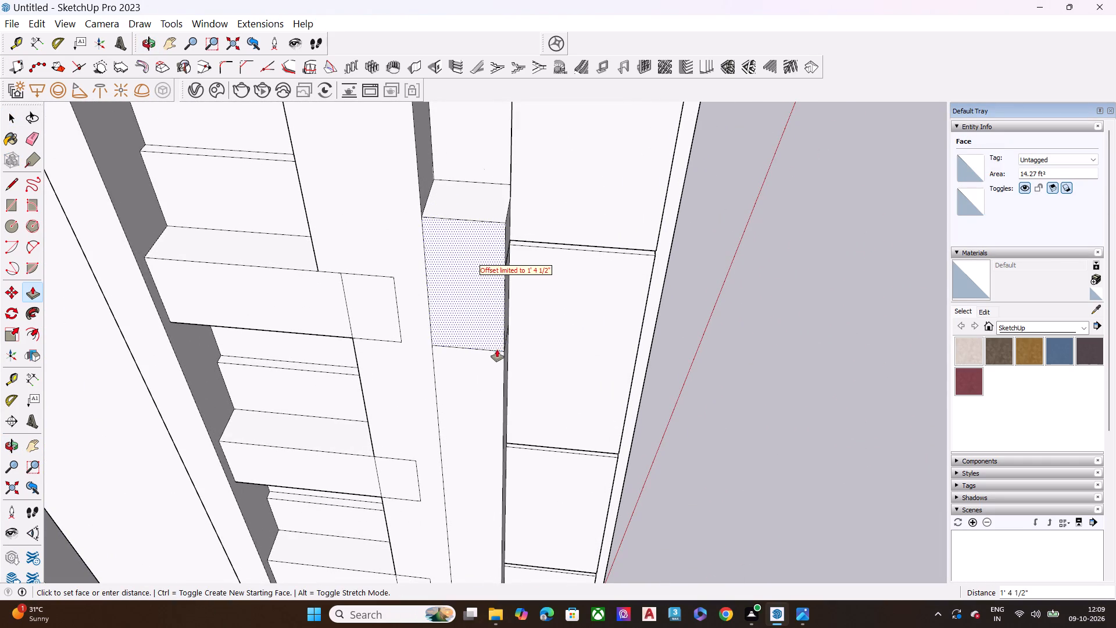
click(499, 352)
key(space)
Erase the two short leftover edges on the shorter pillar's side face, level with the corner column's horizontal groove.
middle_drag(535, 383, 323, 206)
scroll(445, 225, down, 9)
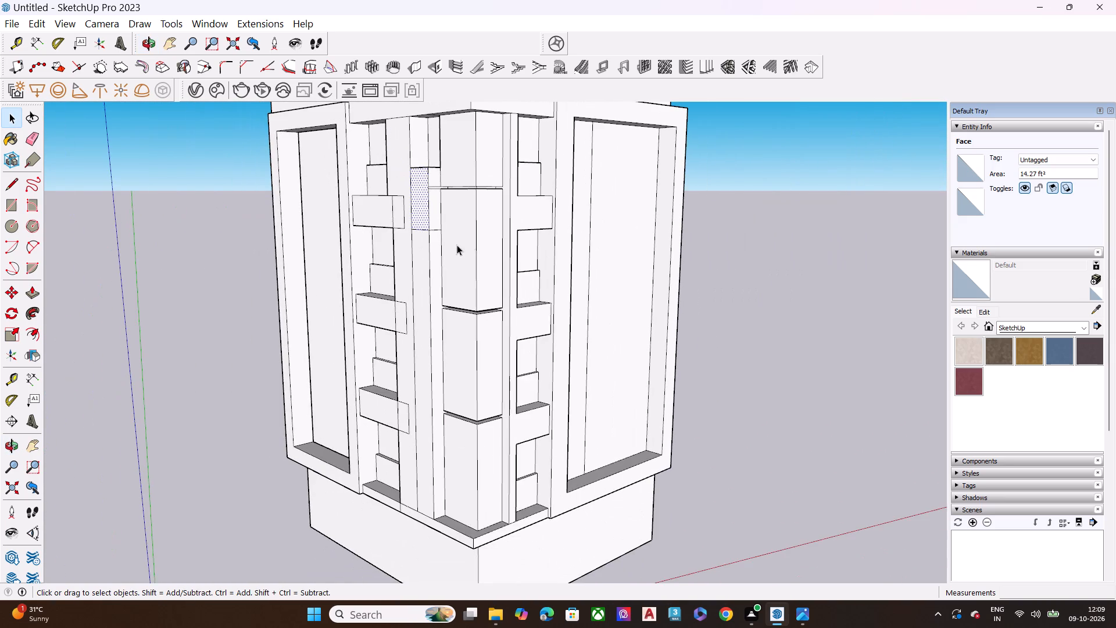
middle_drag(456, 272, 454, 258)
scroll(456, 252, up, 8)
middle_drag(433, 179, 481, 226)
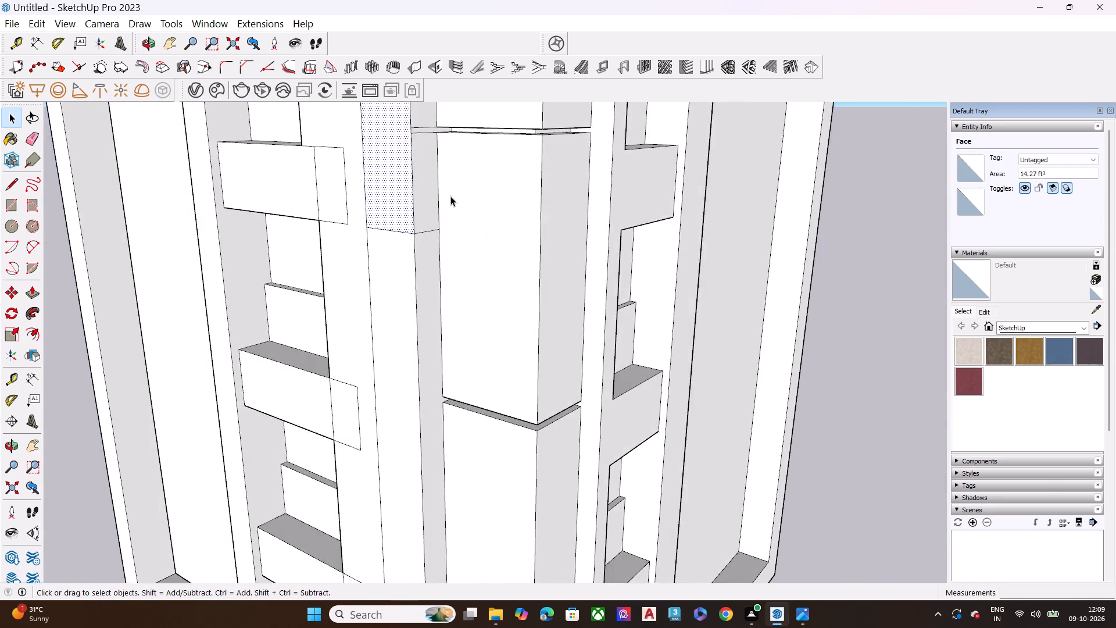
scroll(417, 165, up, 7)
scroll(468, 154, down, 9)
key(e)
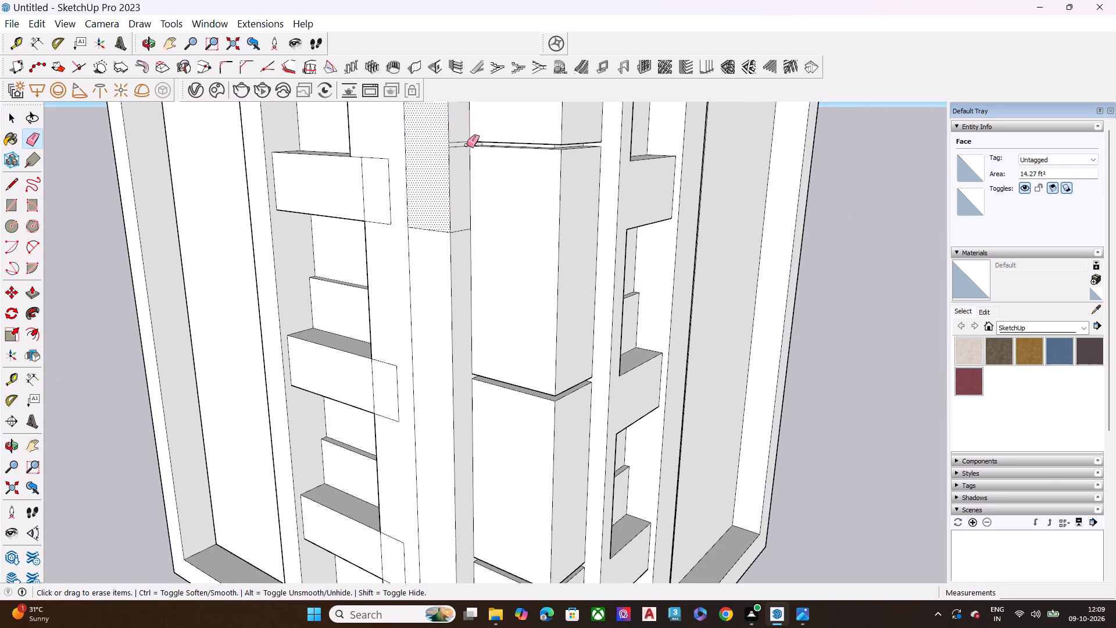
click(460, 143)
click(461, 146)
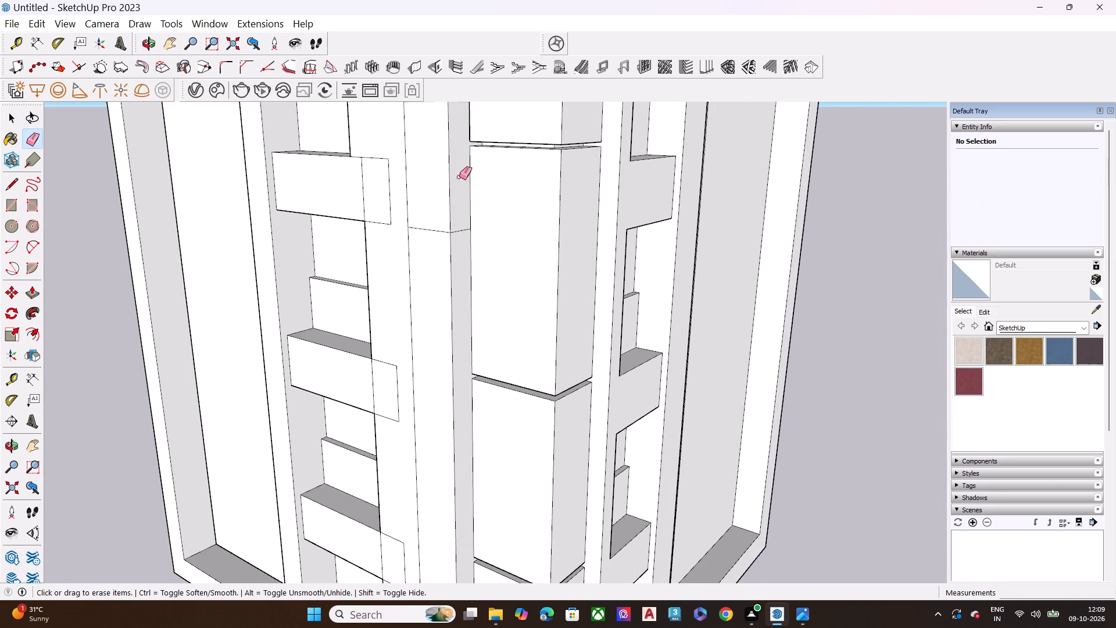
Examine the shorter pillar and corner column from several angles and distances.
scroll(466, 192, down, 6)
middle_drag(459, 204, 246, 298)
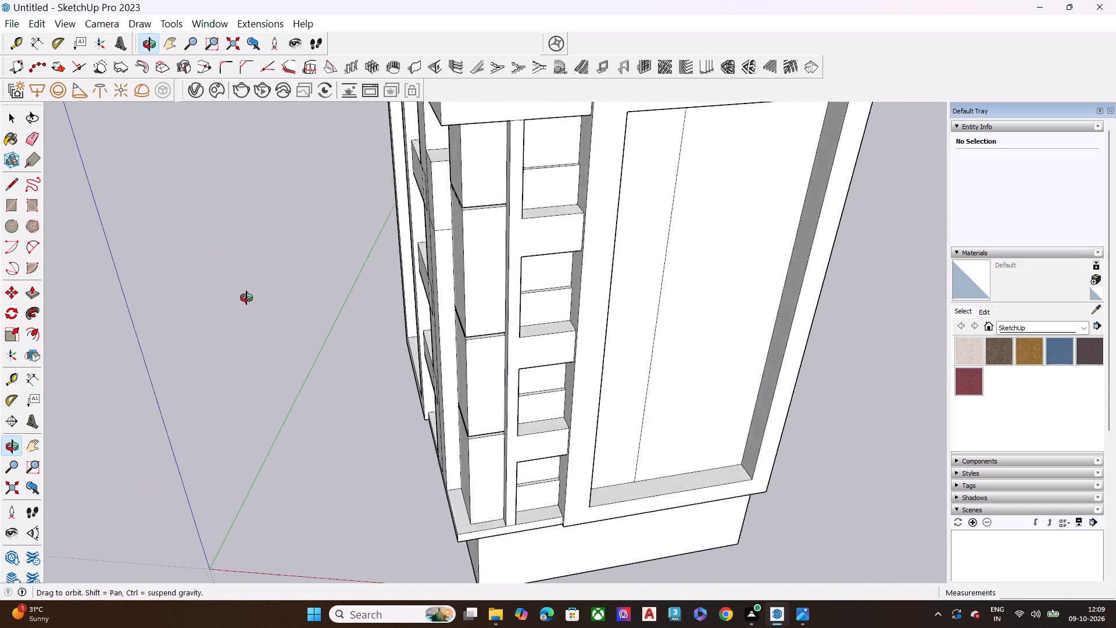
middle_drag(246, 298, 350, 241)
scroll(416, 229, up, 1)
scroll(430, 222, down, 5)
middle_drag(431, 272, 470, 225)
scroll(470, 224, up, 7)
key(space)
scroll(450, 236, down, 6)
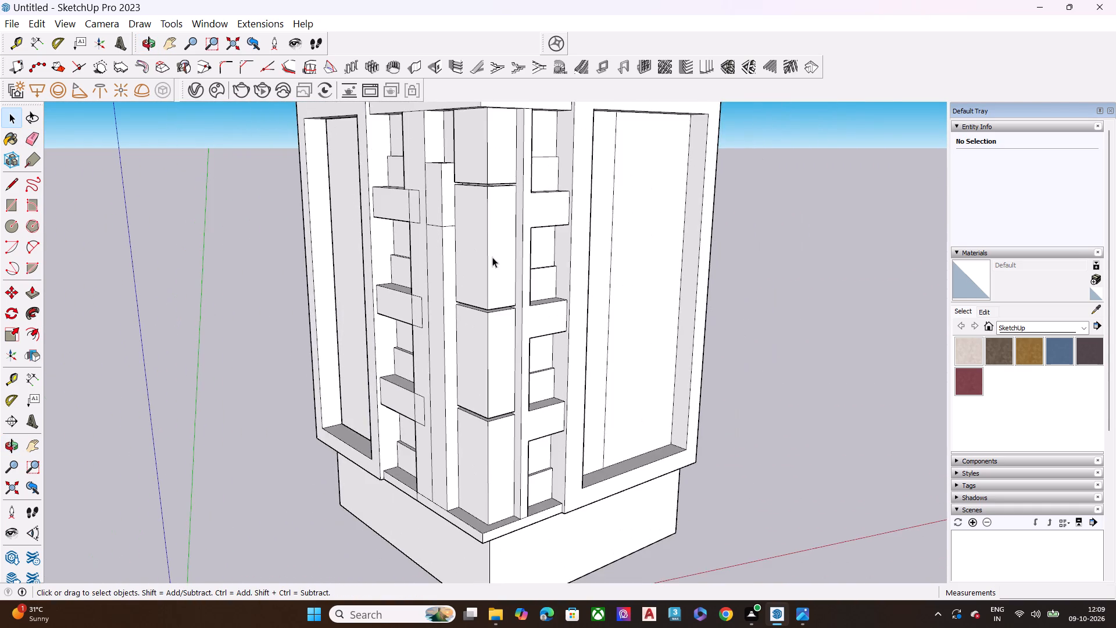
scroll(445, 220, up, 6)
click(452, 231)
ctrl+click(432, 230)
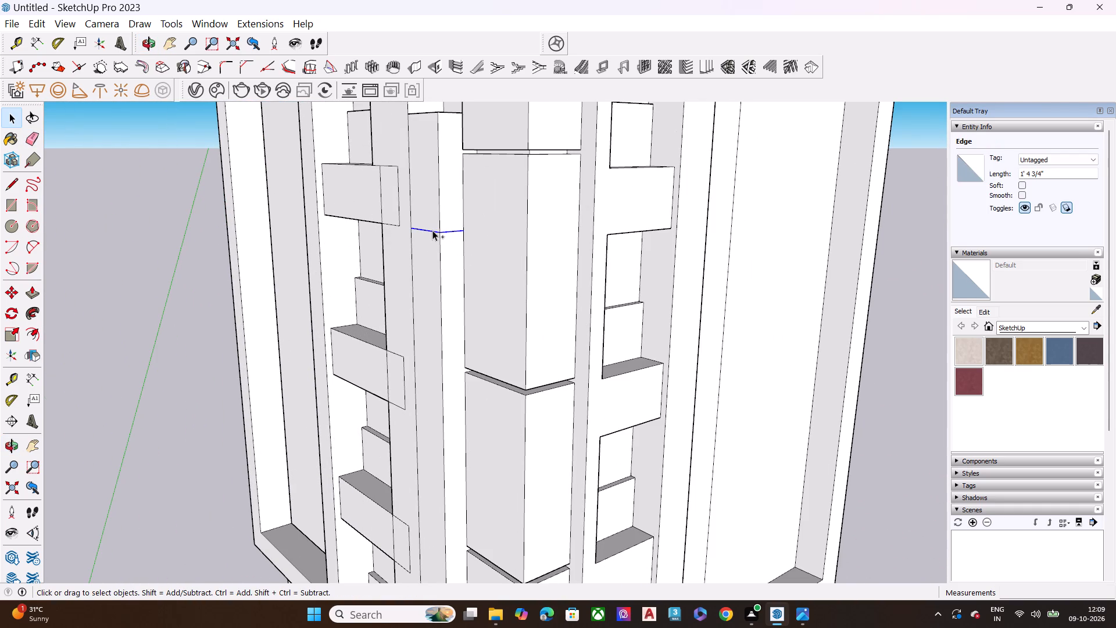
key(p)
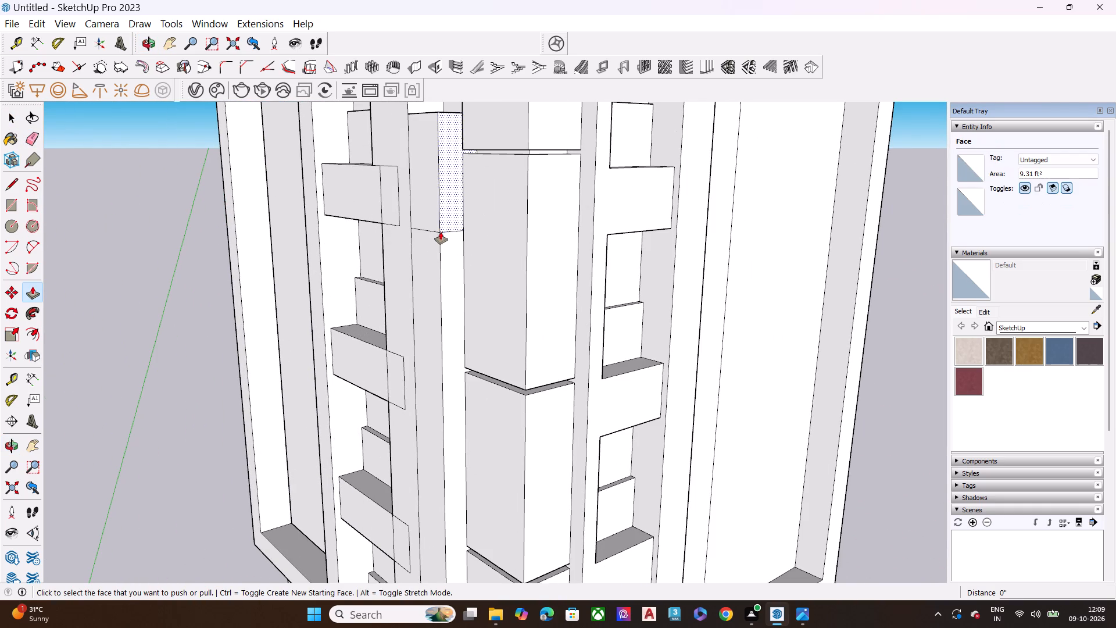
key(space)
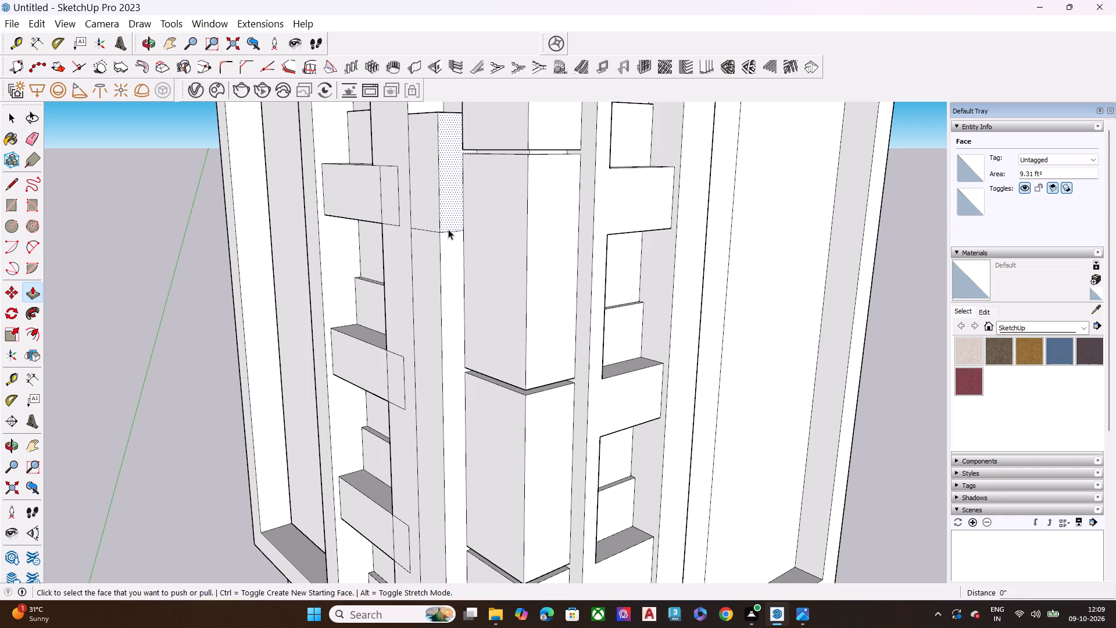
Move the two horizontal seam edges around the shorter pillar straight down along the blue axis.
click(448, 229)
click(446, 234)
ctrl+click(445, 232)
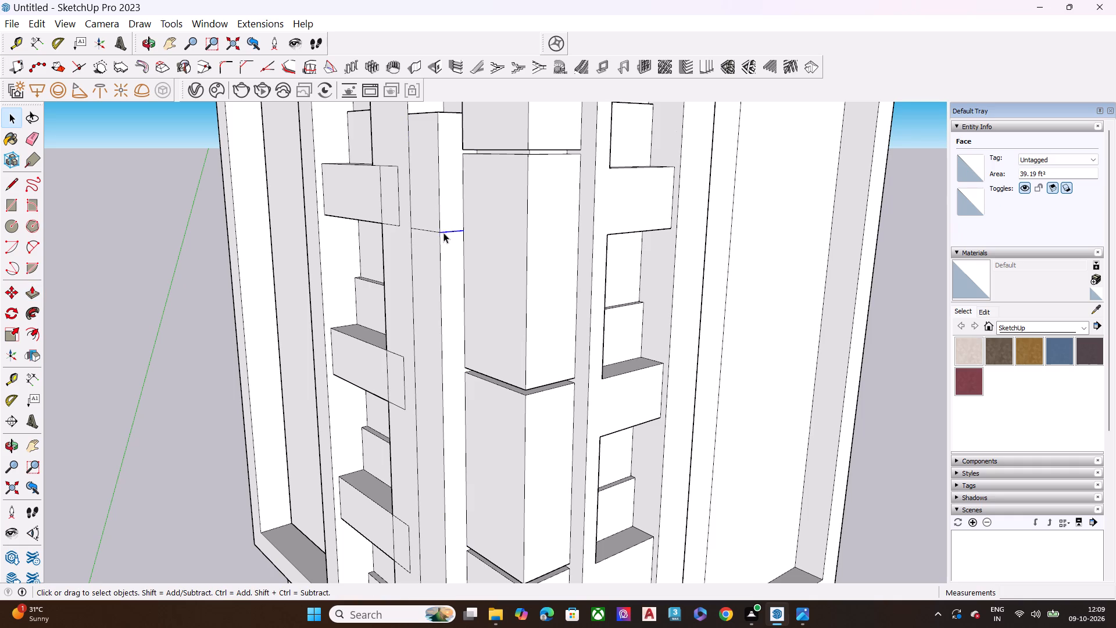
ctrl+click(434, 232)
key(m)
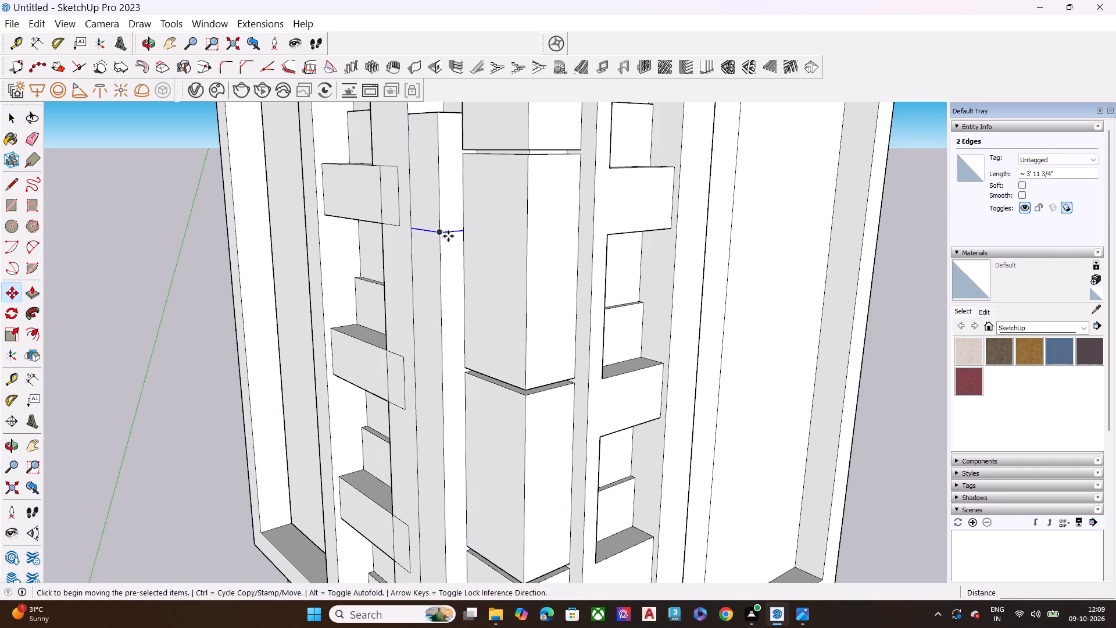
click(442, 234)
scroll(442, 270, down, 2)
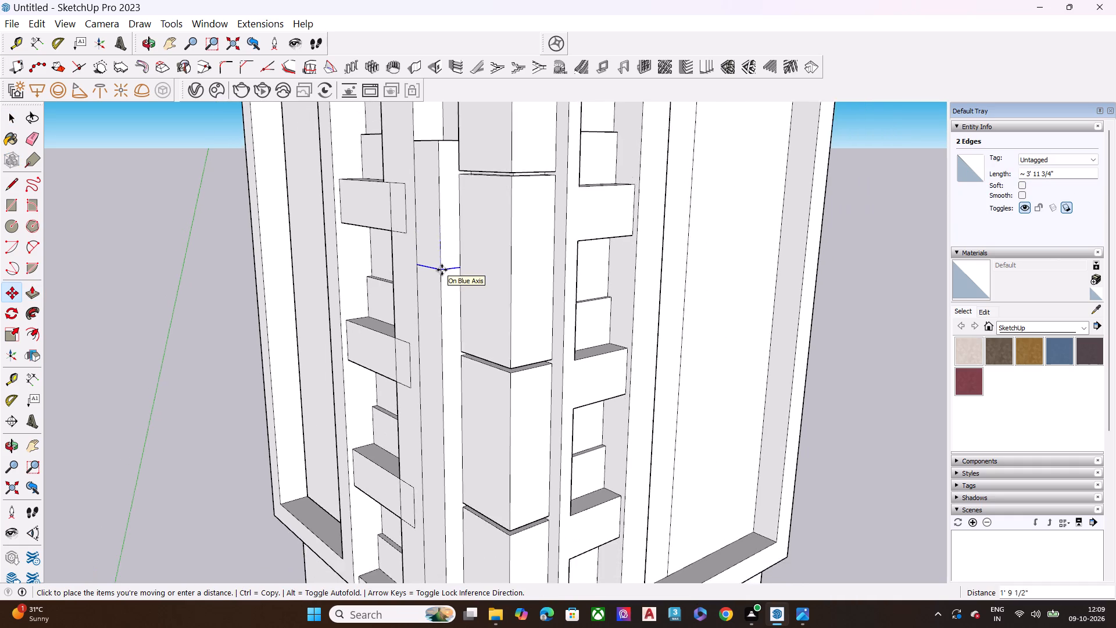
middle_drag(441, 270, 431, 244)
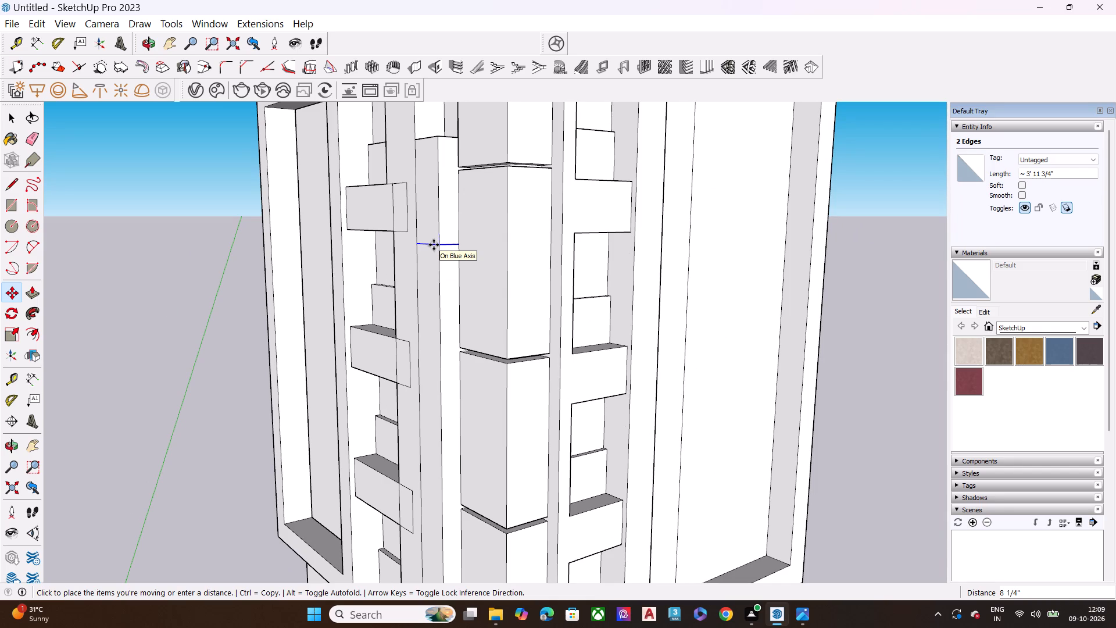
scroll(435, 246, down, 6)
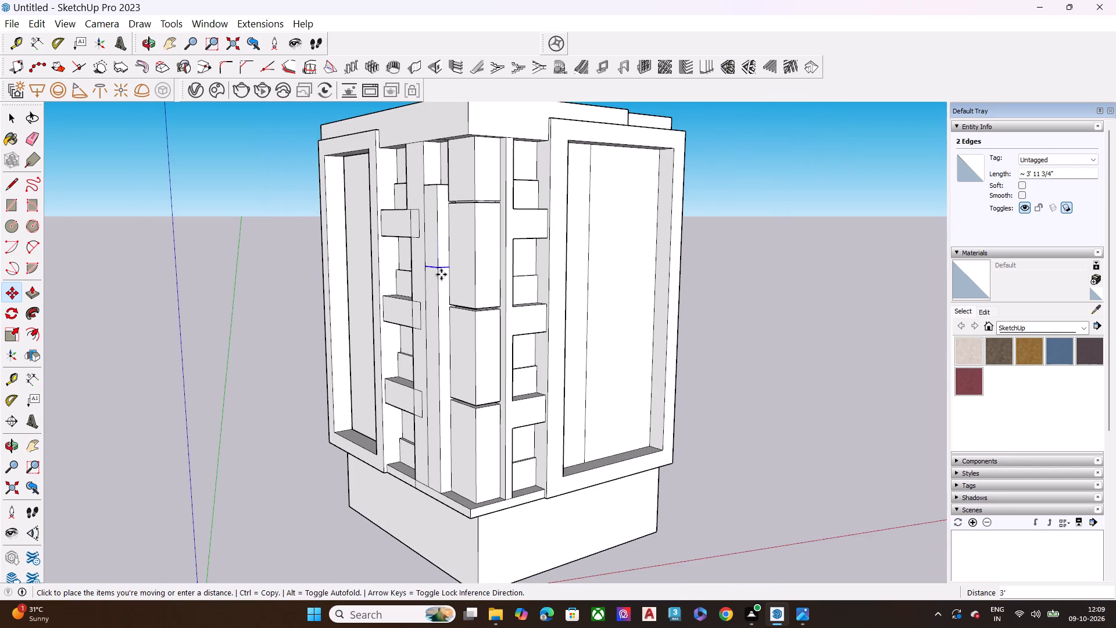
middle_drag(441, 274, 456, 213)
click(445, 235)
key(space)
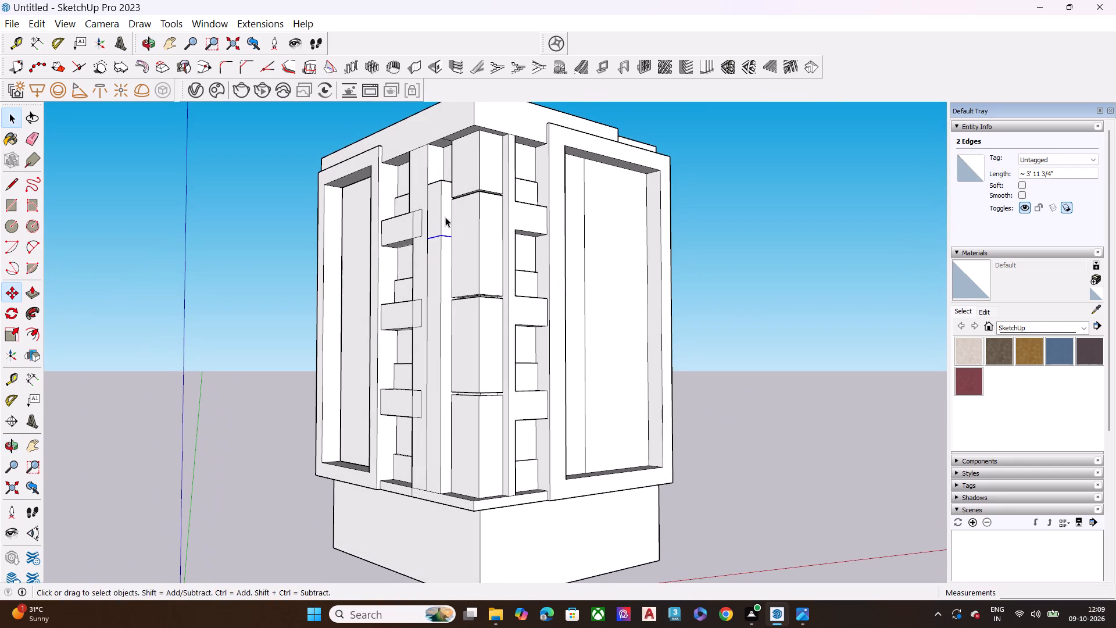
Push/Pull the top face of the shorter pillar slightly upward.
middle_drag(447, 177, 525, 324)
scroll(462, 241, up, 8)
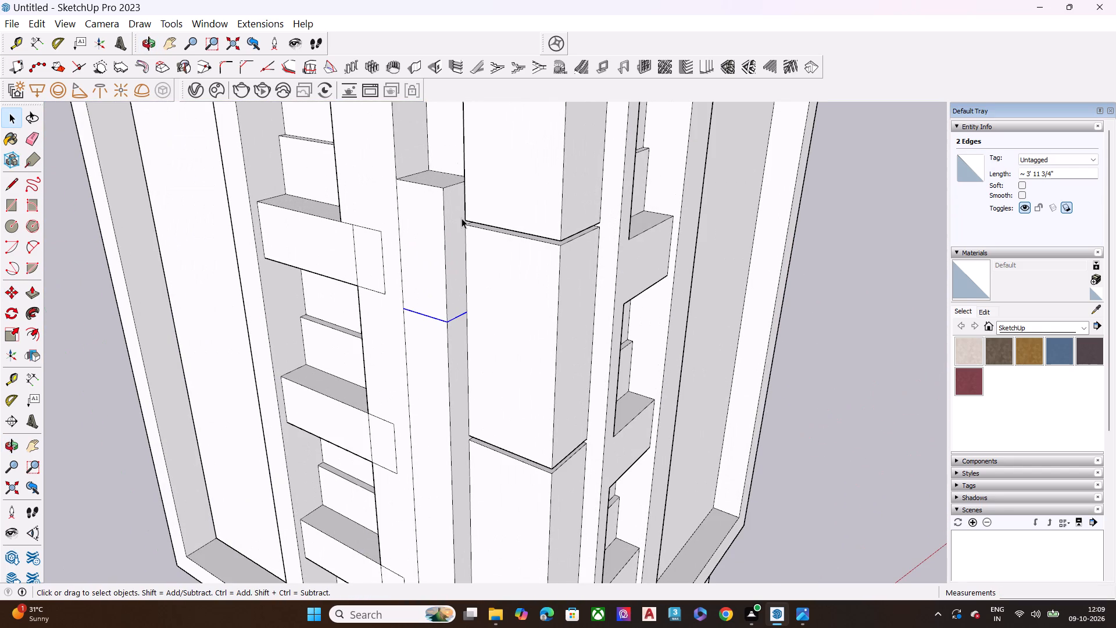
scroll(463, 218, down, 4)
middle_drag(471, 219, 474, 295)
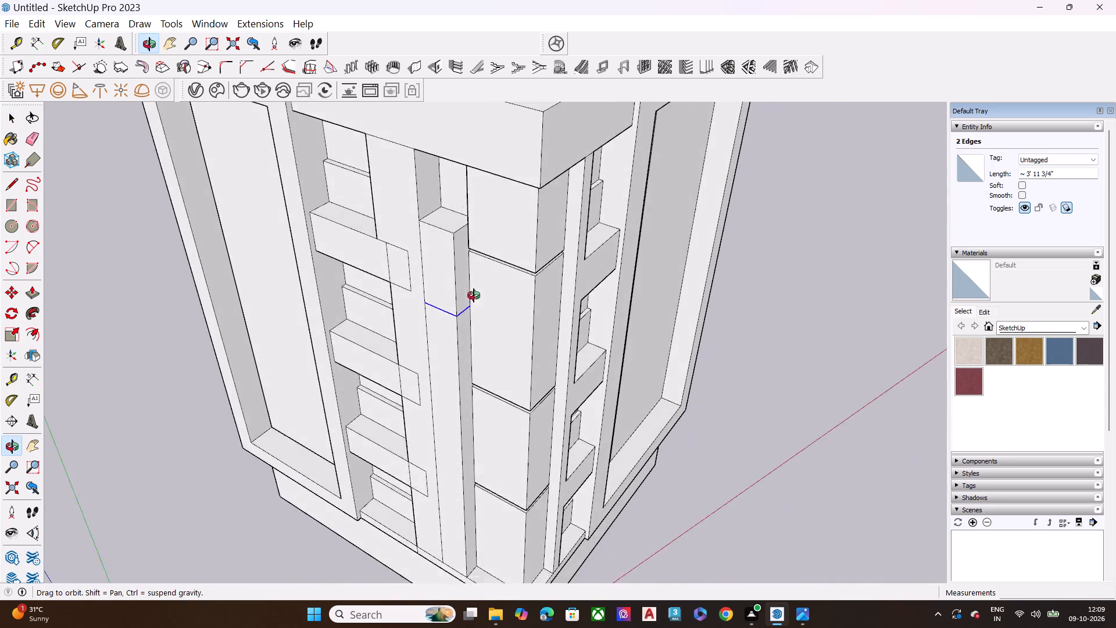
middle_drag(474, 295, 474, 296)
scroll(450, 235, up, 4)
click(450, 224)
key(p)
click(451, 221)
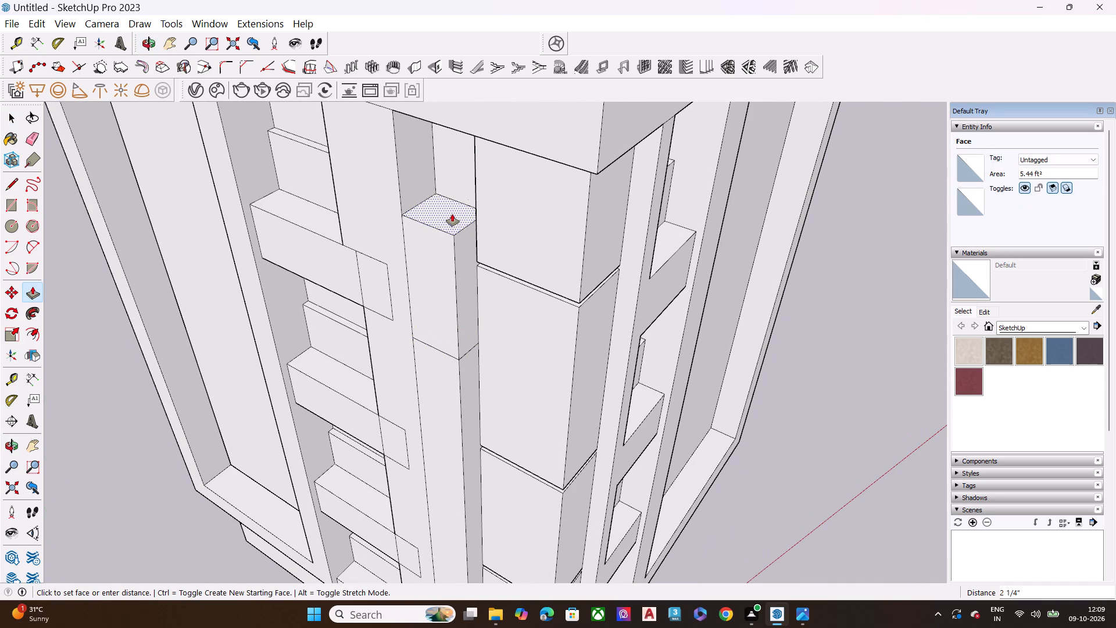
click(452, 208)
key(space)
Switch to Photos and study the corner facade in the reference building image 1000093875.jpg.
click(798, 618)
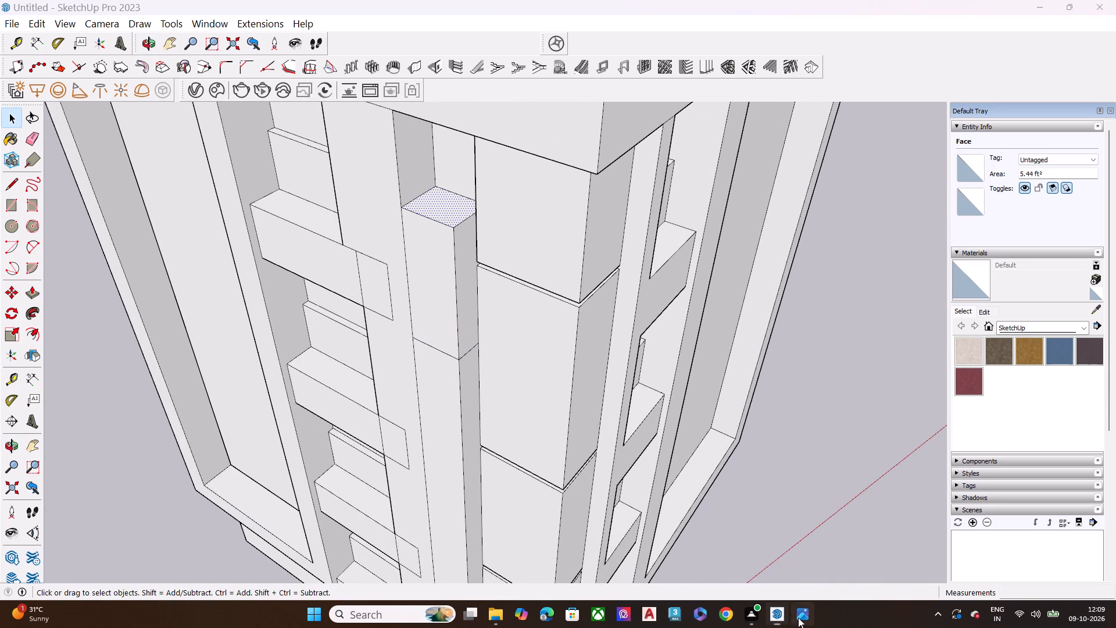
scroll(446, 245, up, 4)
scroll(446, 245, down, 3)
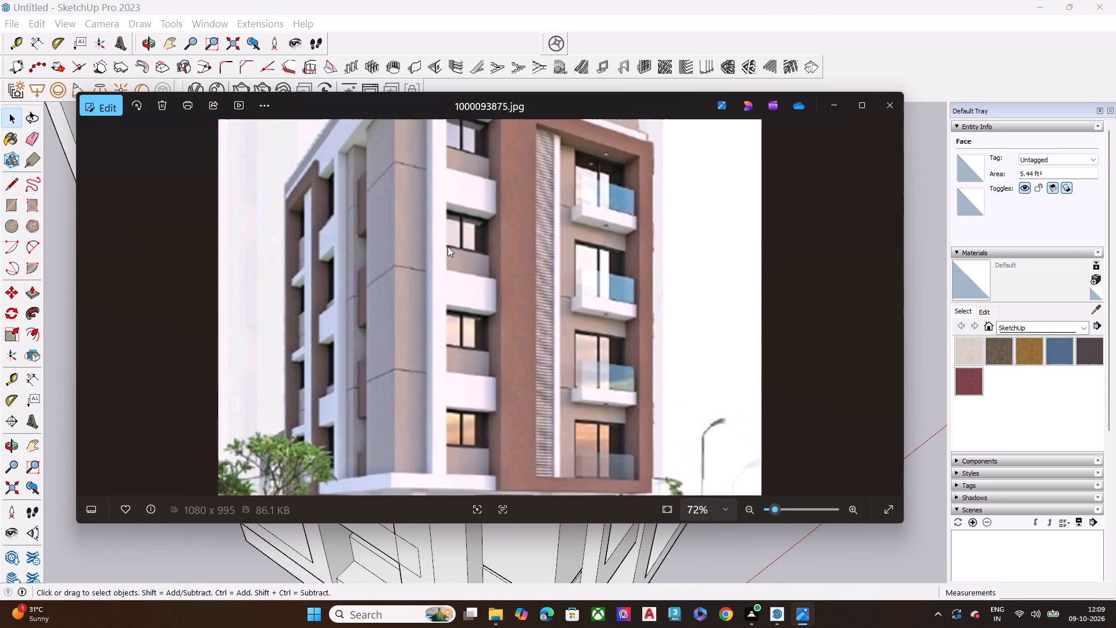
scroll(448, 247, down, 2)
click(835, 104)
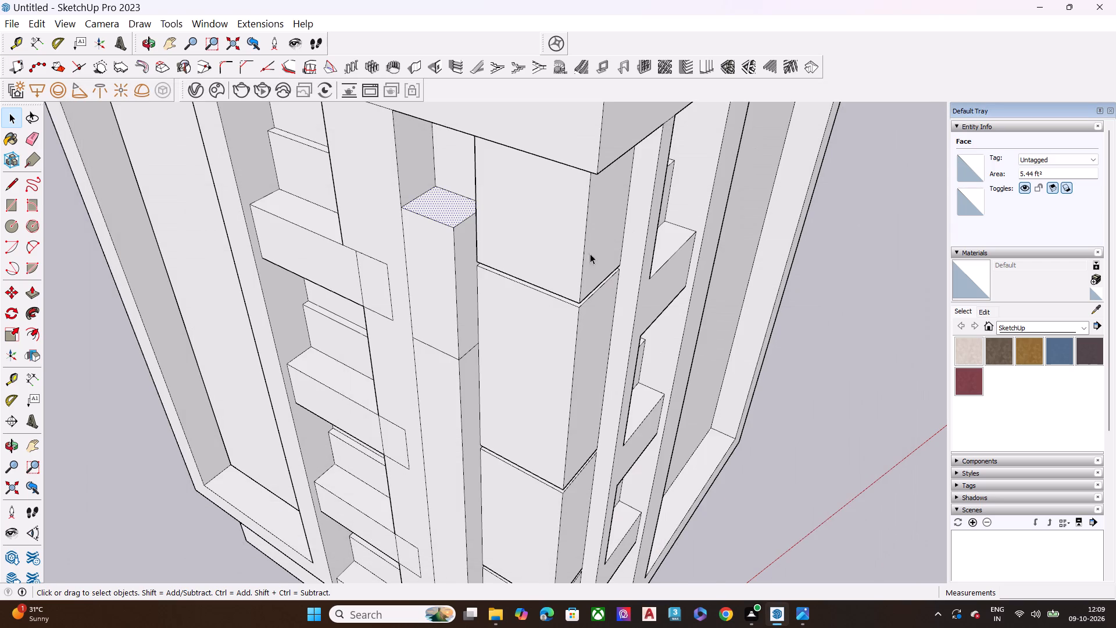
Examine the shorter pillar from its top seam down to the base, comparing it with the grooved corner column.
scroll(395, 262, down, 2)
middle_drag(500, 334, 482, 190)
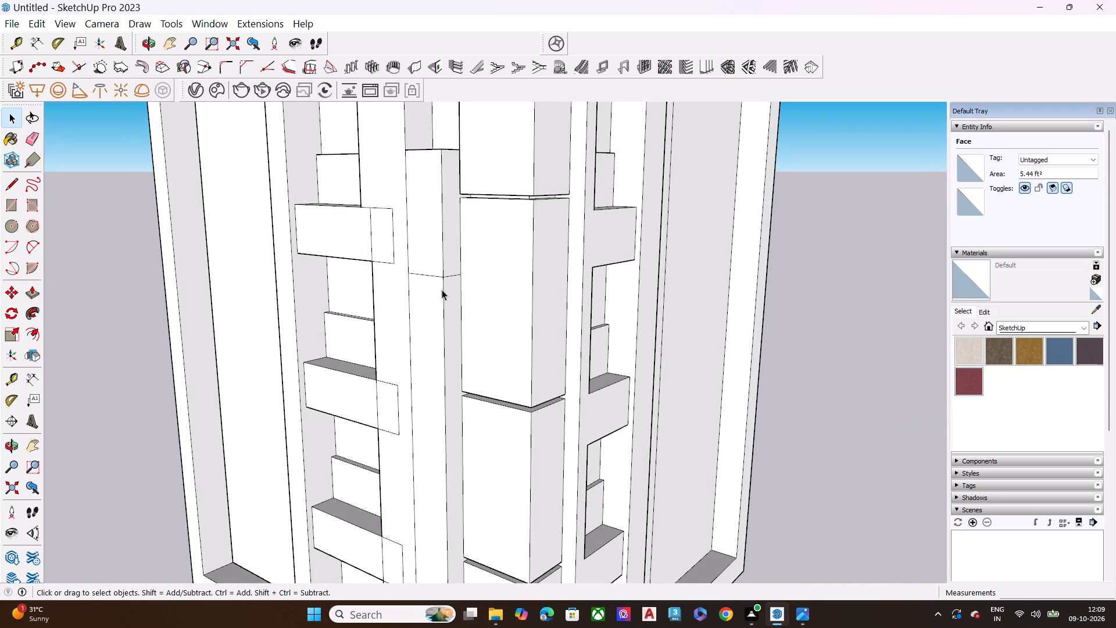
middle_click(432, 338)
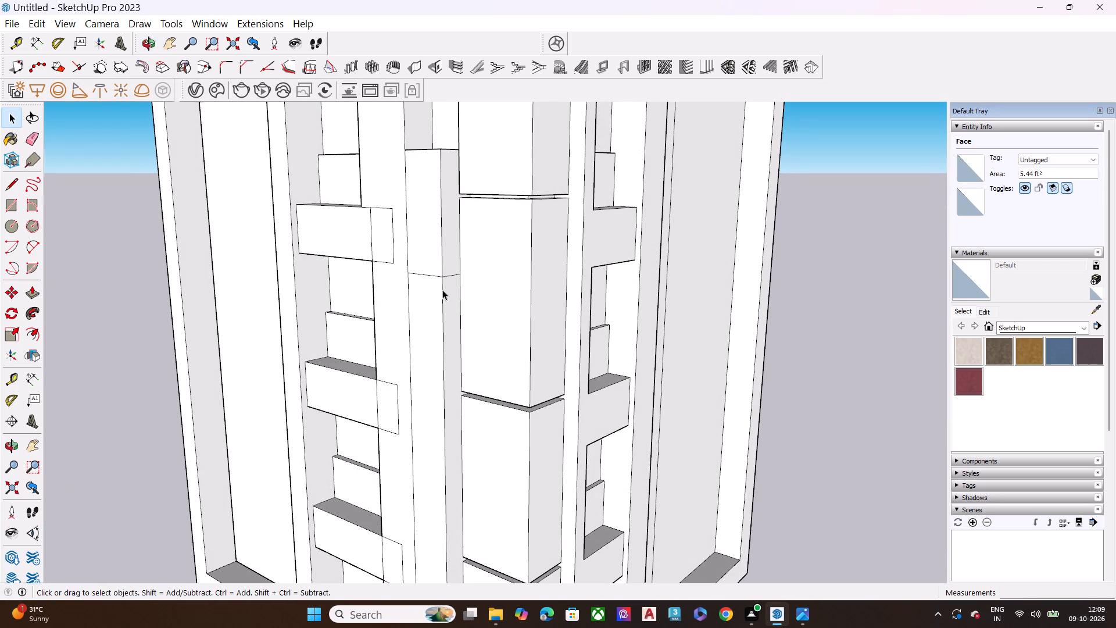
scroll(416, 245, down, 9)
scroll(427, 468, up, 6)
scroll(436, 449, down, 1)
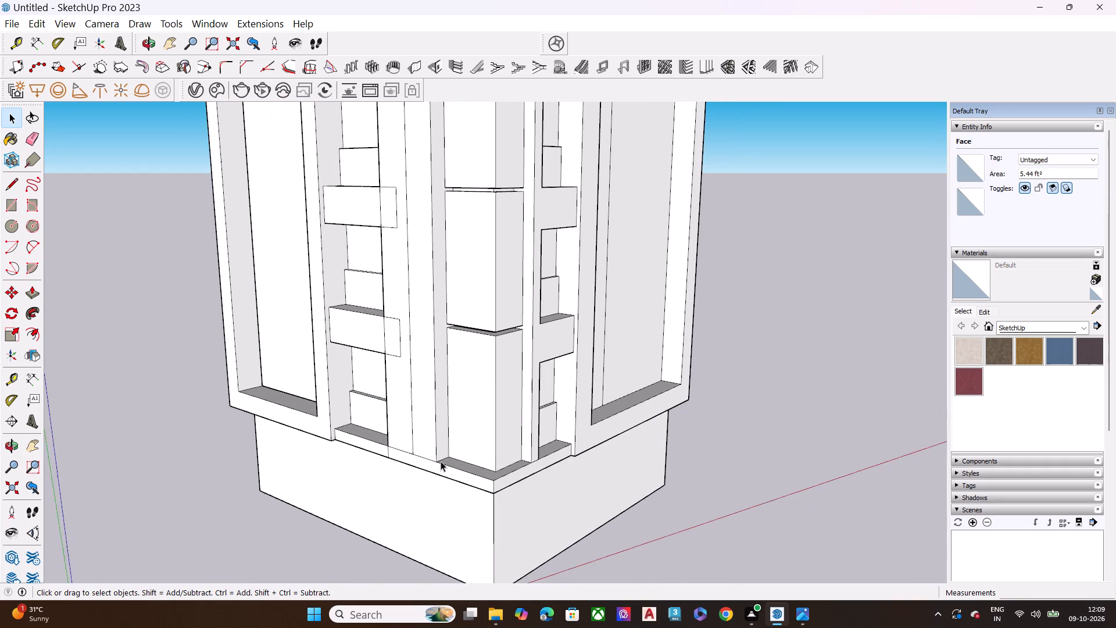
scroll(440, 461, up, 6)
middle_drag(440, 461, 560, 480)
scroll(528, 319, up, 1)
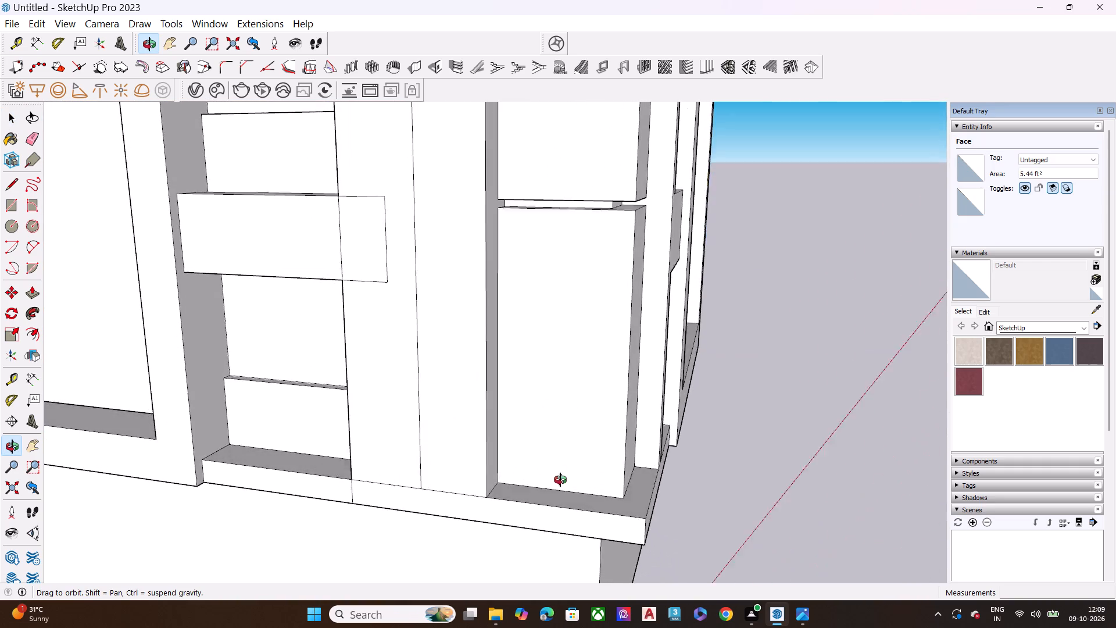
middle_drag(560, 480, 557, 491)
scroll(528, 494, down, 6)
scroll(462, 419, down, 9)
scroll(477, 350, up, 6)
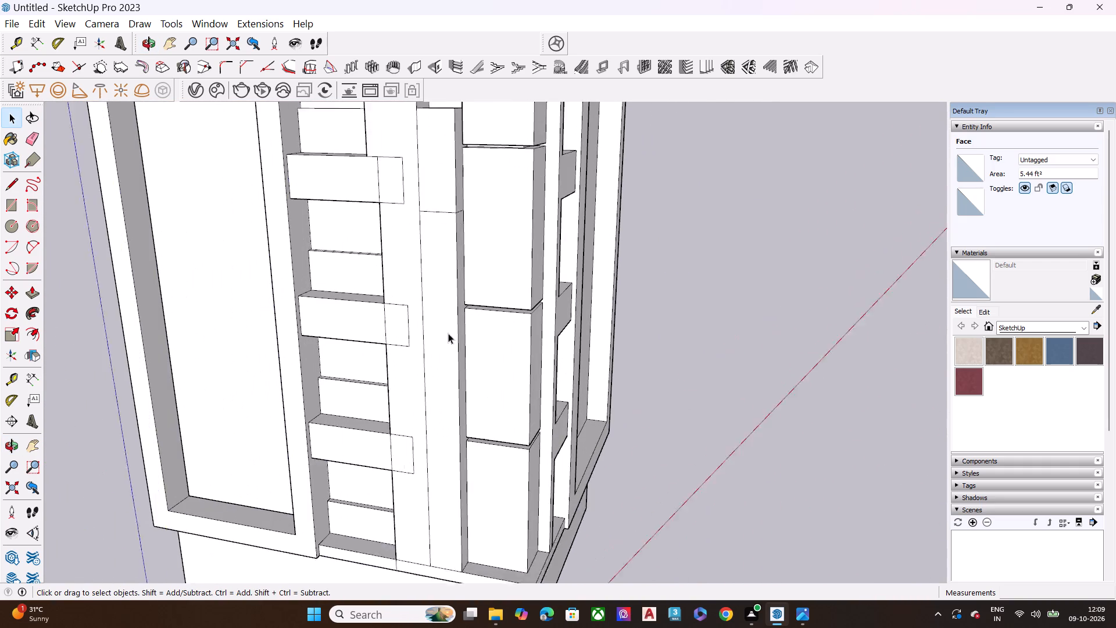
scroll(448, 333, up, 2)
scroll(463, 230, up, 4)
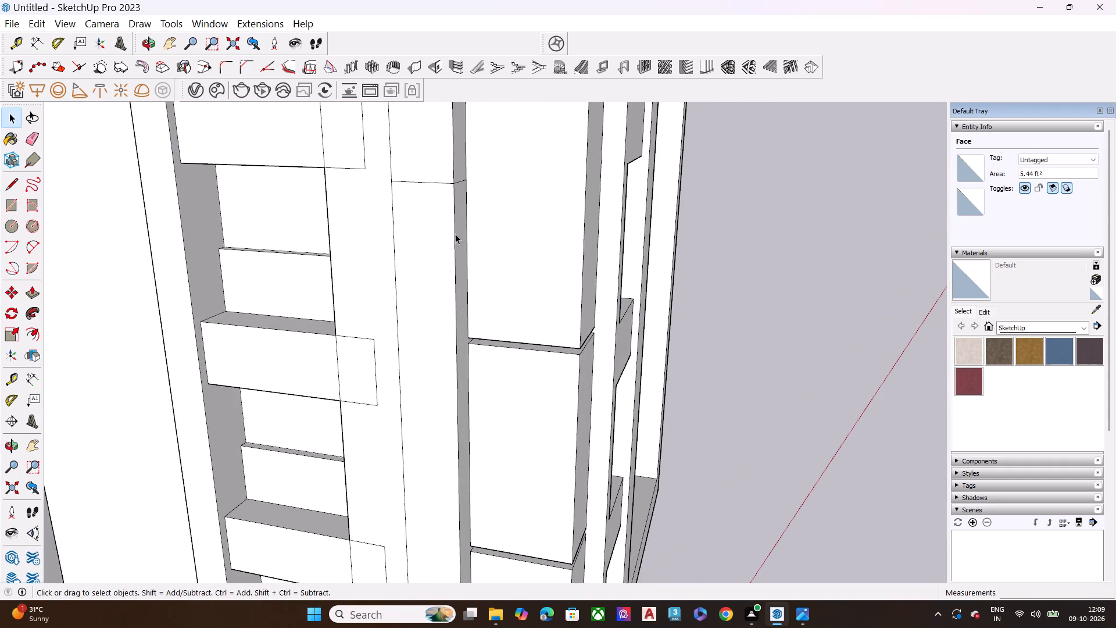
Copy the two horizontal seam edges around the shorter pillar straight down about 4' 6 1/2".
middle_drag(454, 237, 331, 304)
scroll(416, 202, down, 1)
scroll(416, 202, up, 5)
click(421, 209)
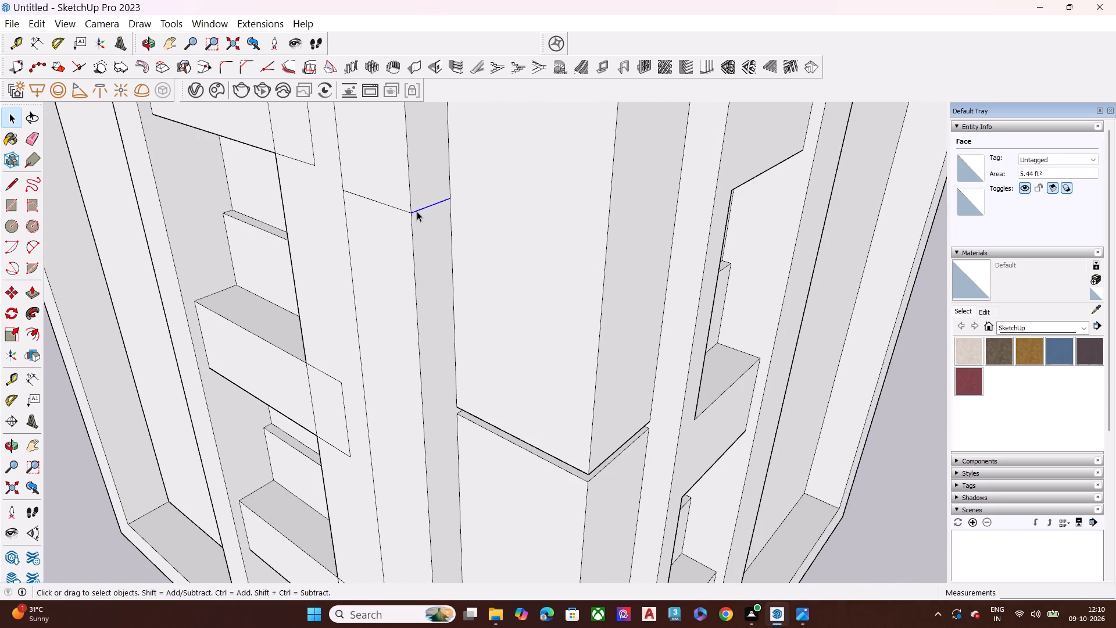
ctrl+click(404, 210)
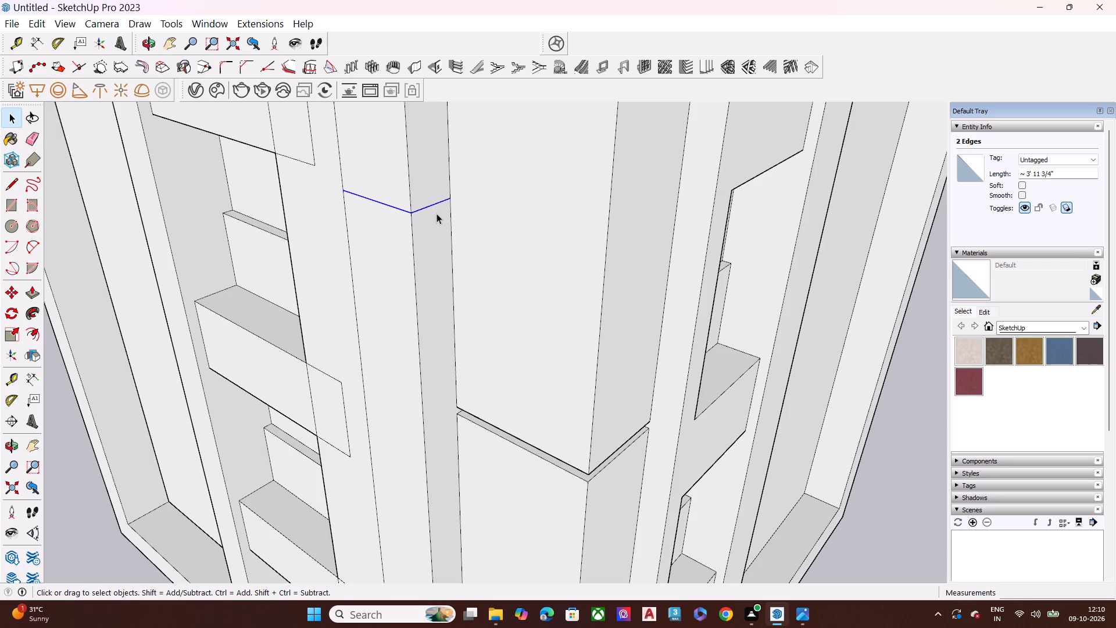
key(m)
click(413, 213)
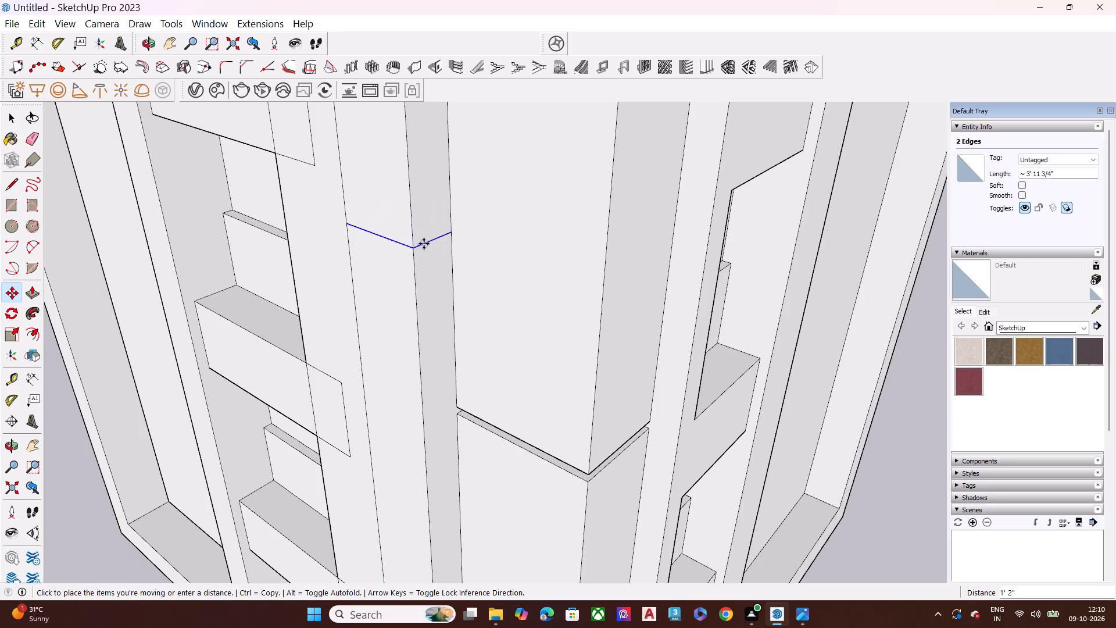
scroll(423, 251, down, 5)
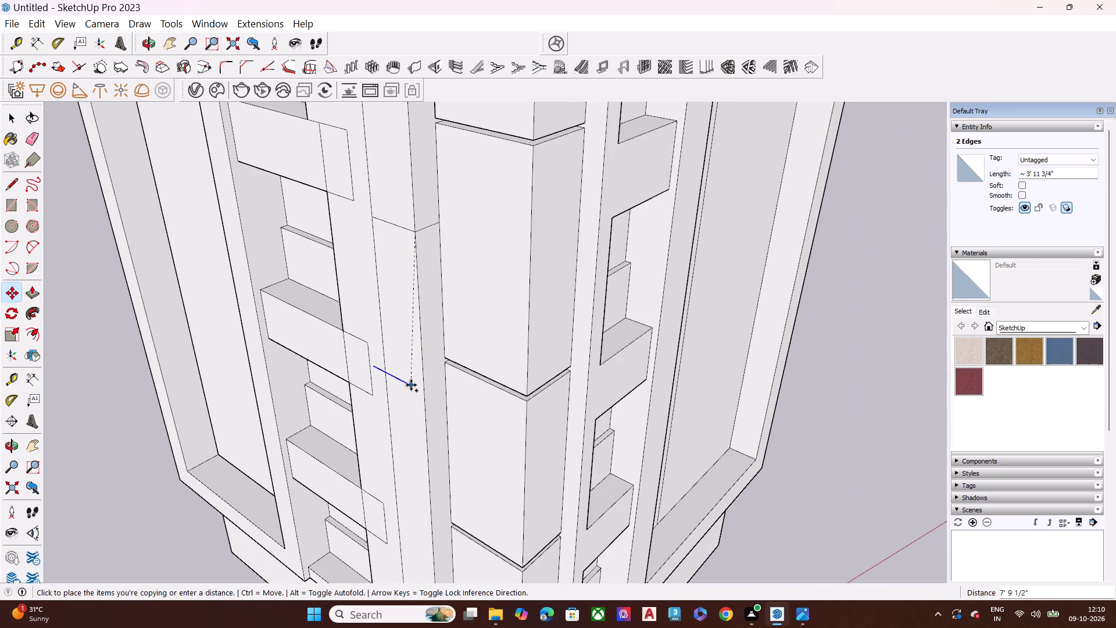
middle_drag(409, 384, 441, 235)
scroll(451, 259, down, 1)
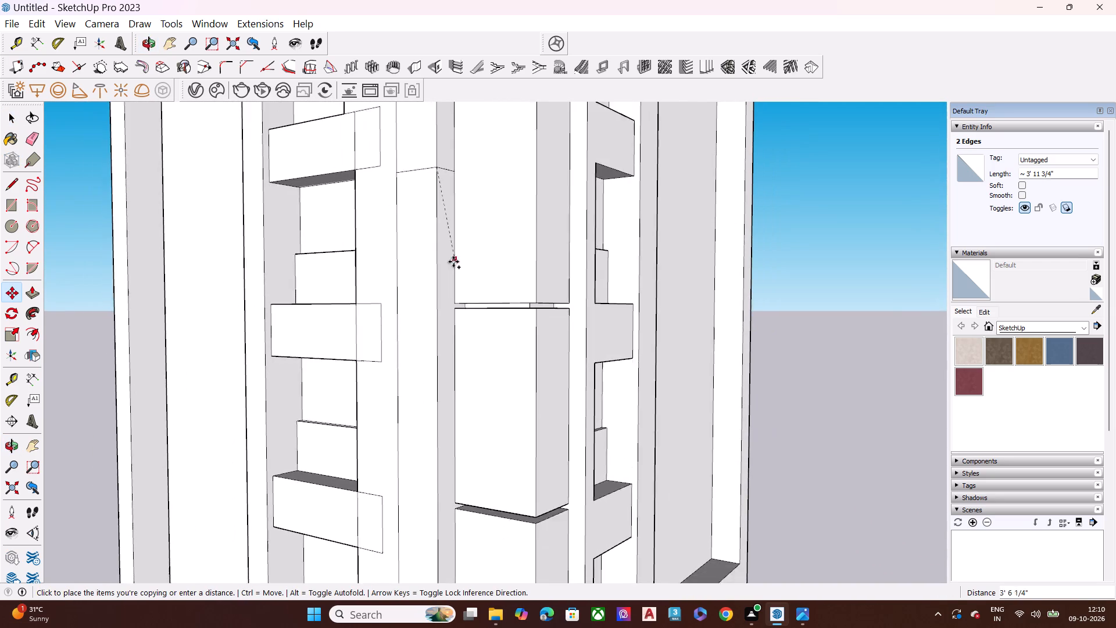
scroll(453, 262, down, 8)
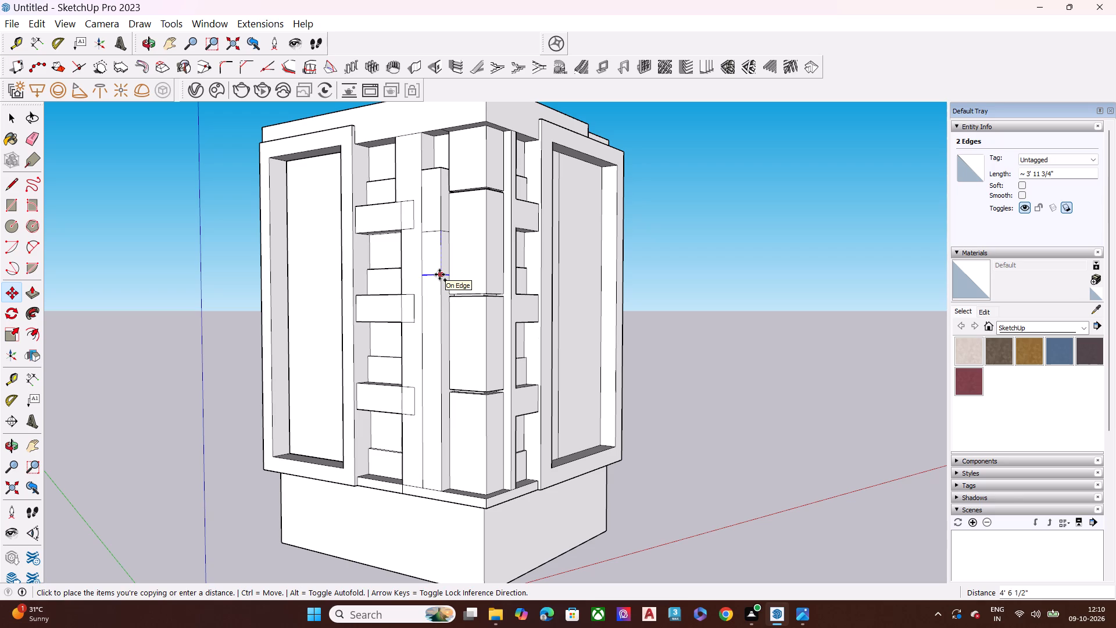
click(439, 274)
Copy the pillar's seam edges down three more times, spaced about 7' 1/4", 7' 10 1/2" and 4' 11 1/4" apart.
click(443, 277)
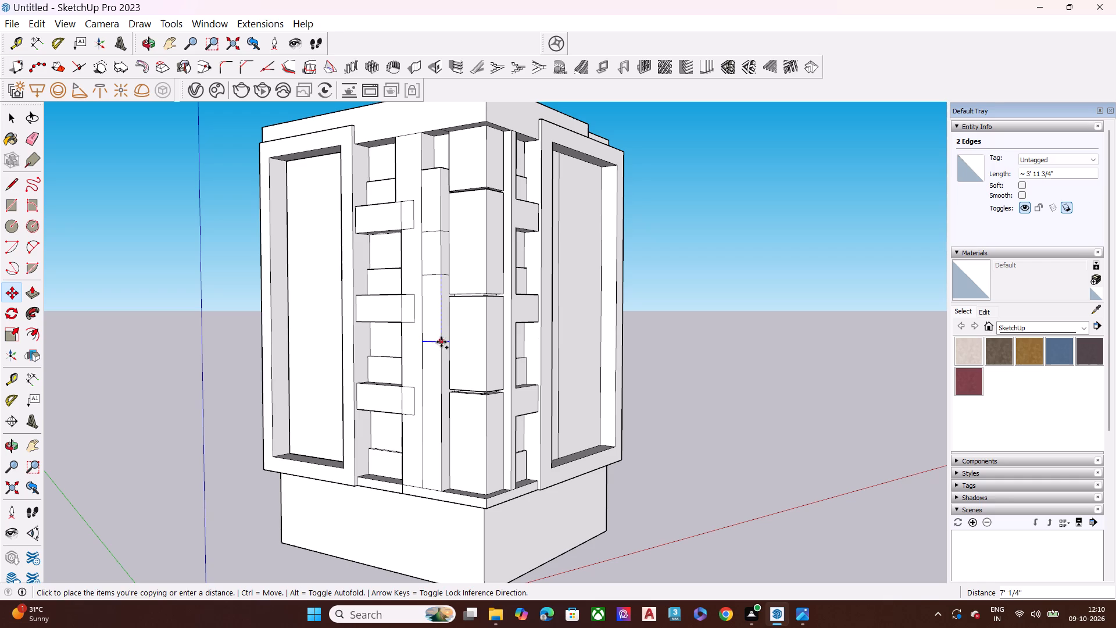
click(441, 342)
click(442, 342)
click(443, 413)
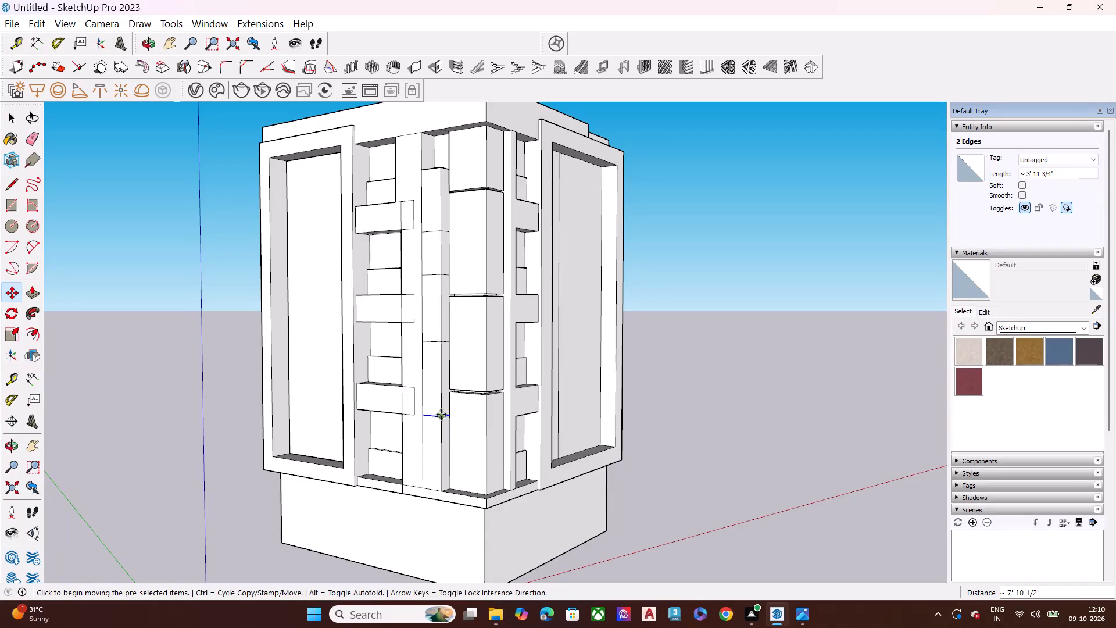
click(442, 418)
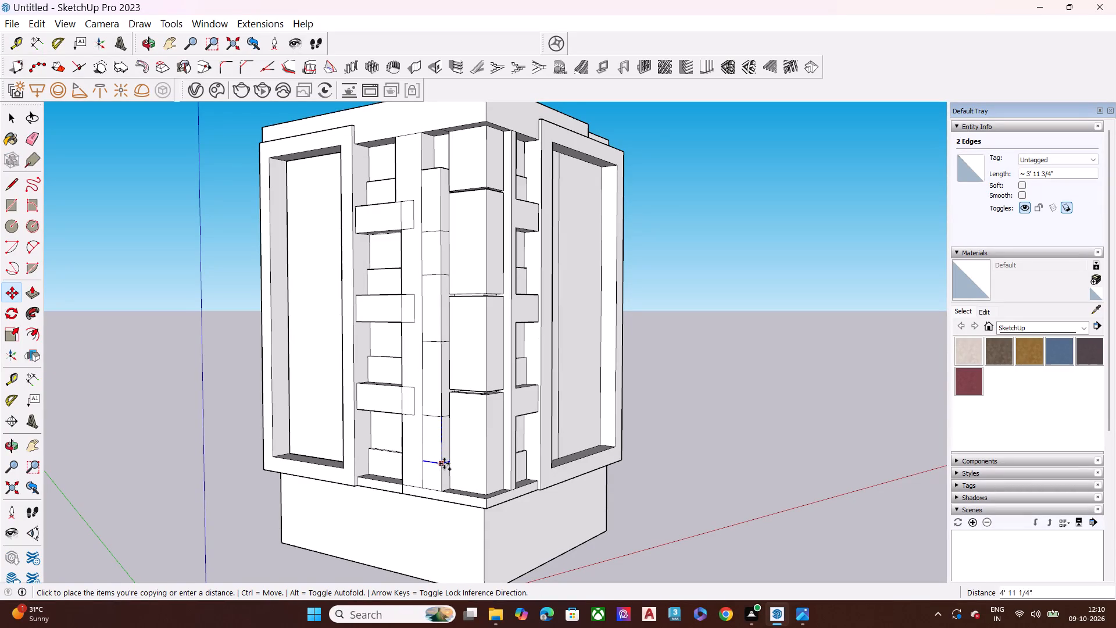
click(444, 468)
key(space)
Copy the lowest pair of seam edges about 3" straight down to outline a narrow band around the shorter pillar.
scroll(445, 478, up, 7)
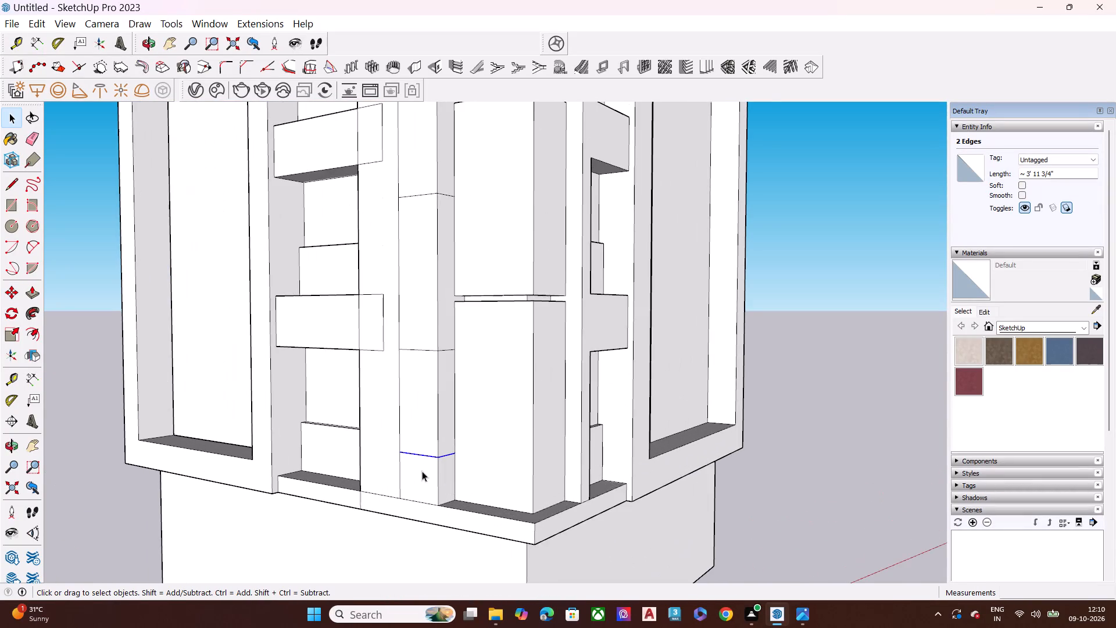
scroll(419, 470, up, 1)
middle_drag(419, 470, 459, 469)
scroll(459, 469, up, 8)
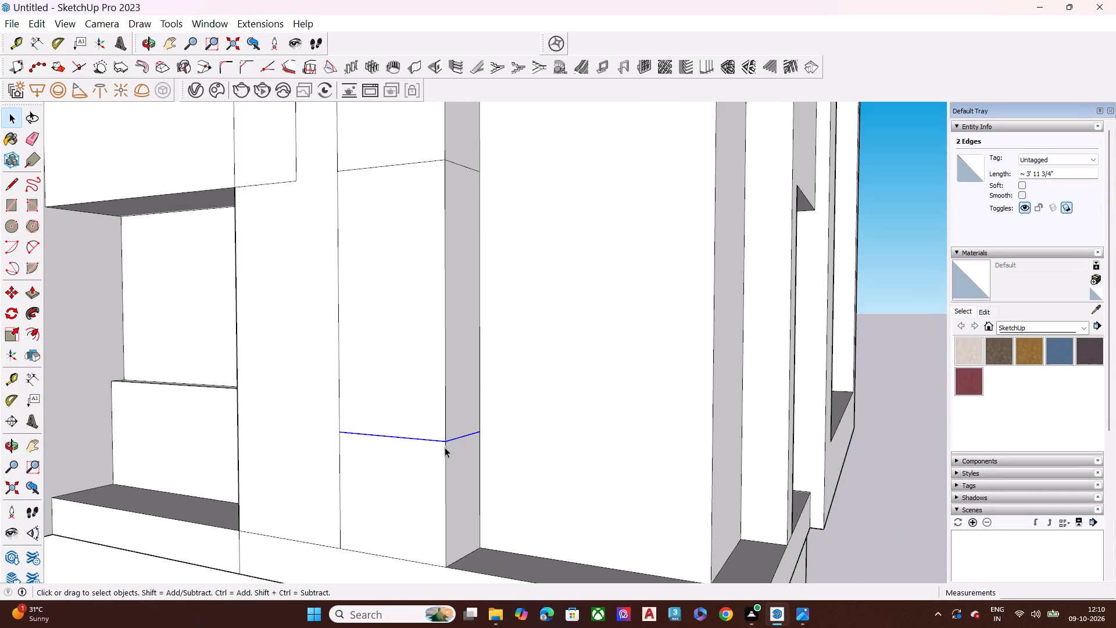
key(m)
click(445, 445)
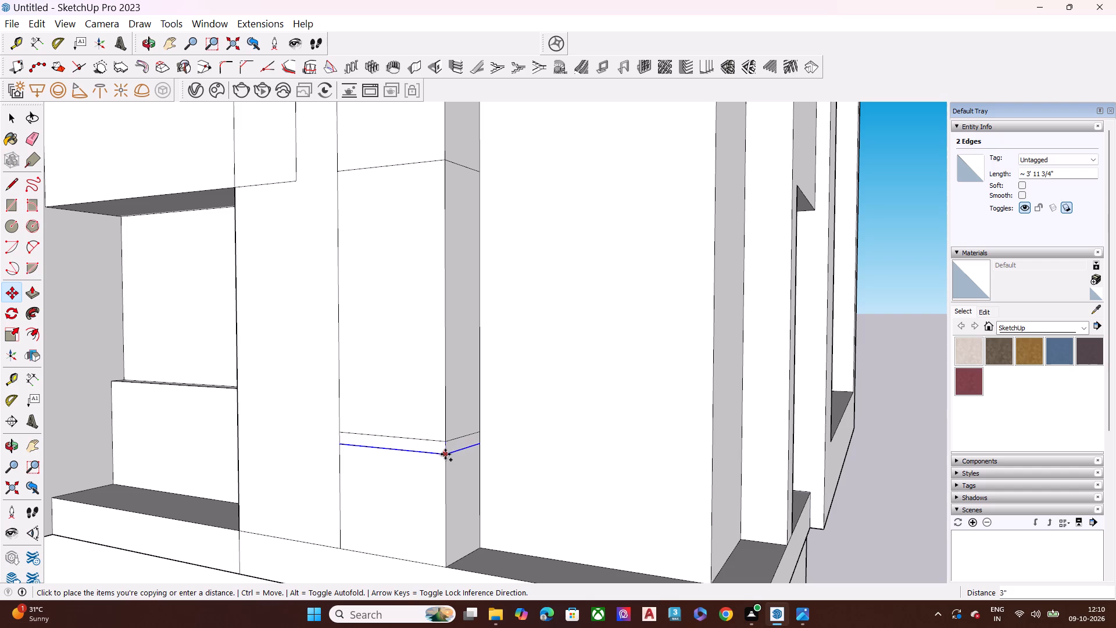
click(445, 456)
key(space)
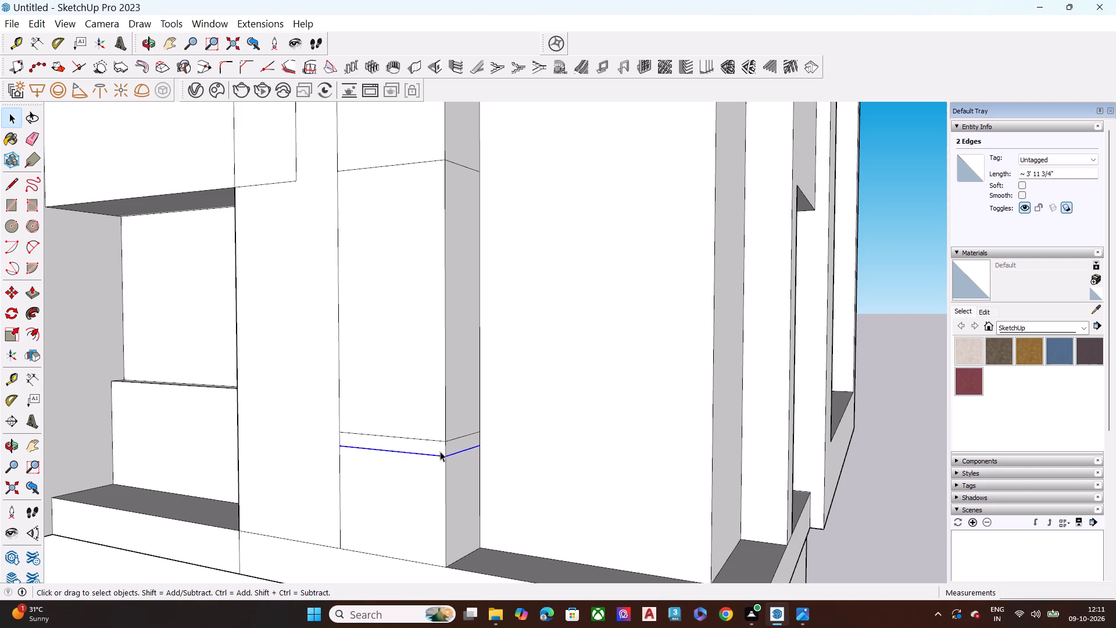
Push/Pull the narrow band's front face about 1' 4 3/4" inward to cut a groove through the pillar's depth.
click(434, 452)
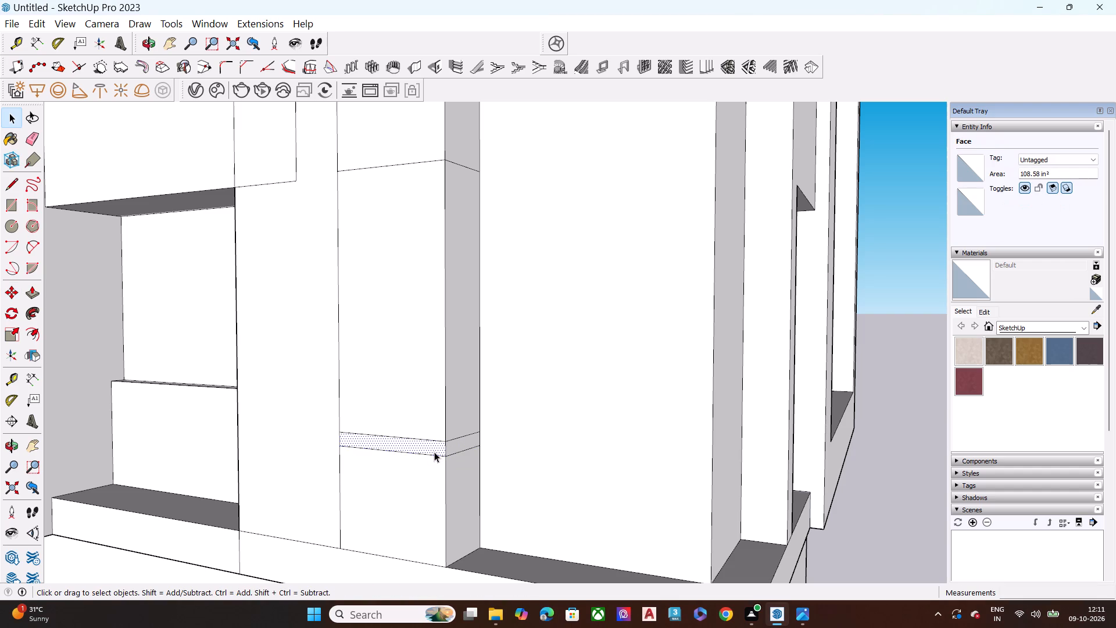
key(p)
click(437, 449)
middle_drag(478, 427, 623, 317)
scroll(564, 362, up, 10)
middle_drag(510, 403, 480, 478)
scroll(481, 479, up, 2)
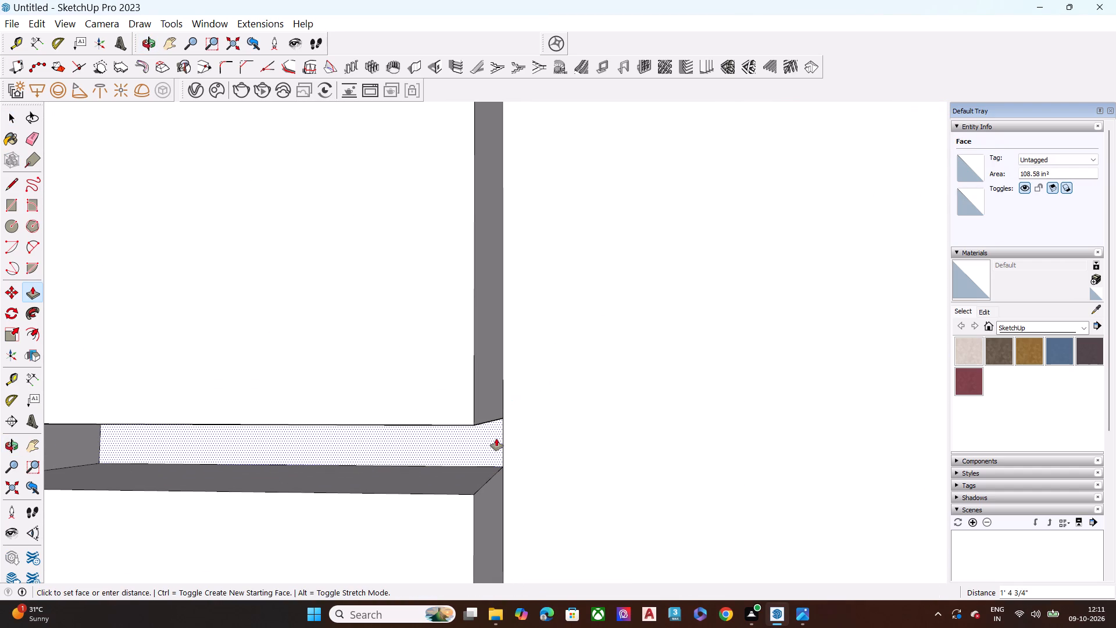
click(501, 426)
key(space)
Push/Pull the groove's bottom face about 2' 4" down to the base ledge, removing the pillar's lowest block.
middle_drag(387, 449, 193, 532)
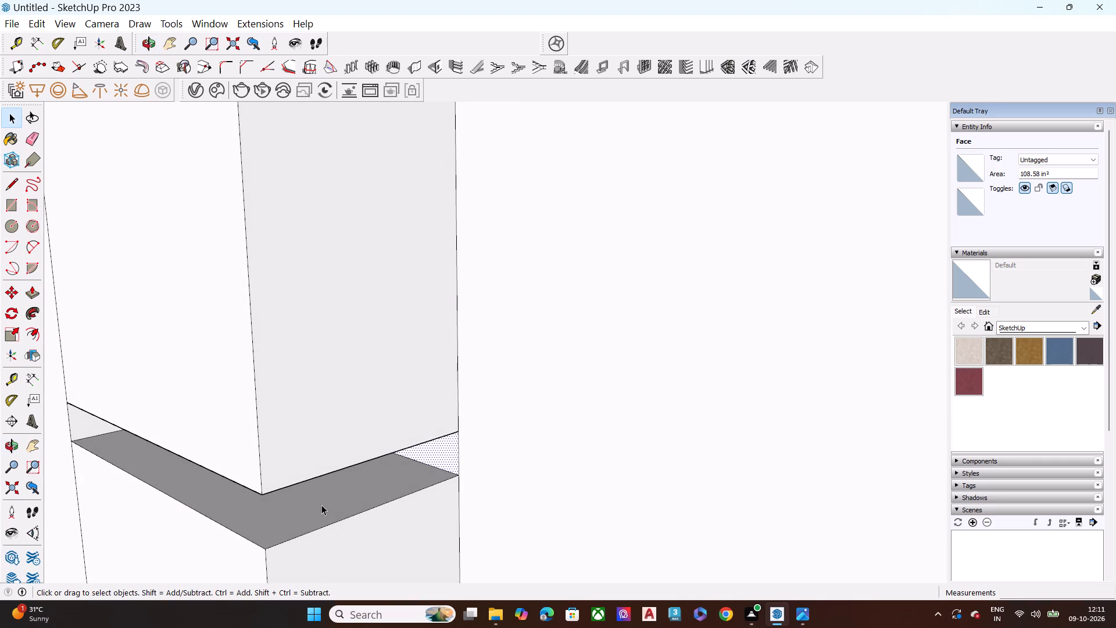
key(space)
click(331, 507)
key(p)
click(331, 507)
scroll(310, 514, down, 2)
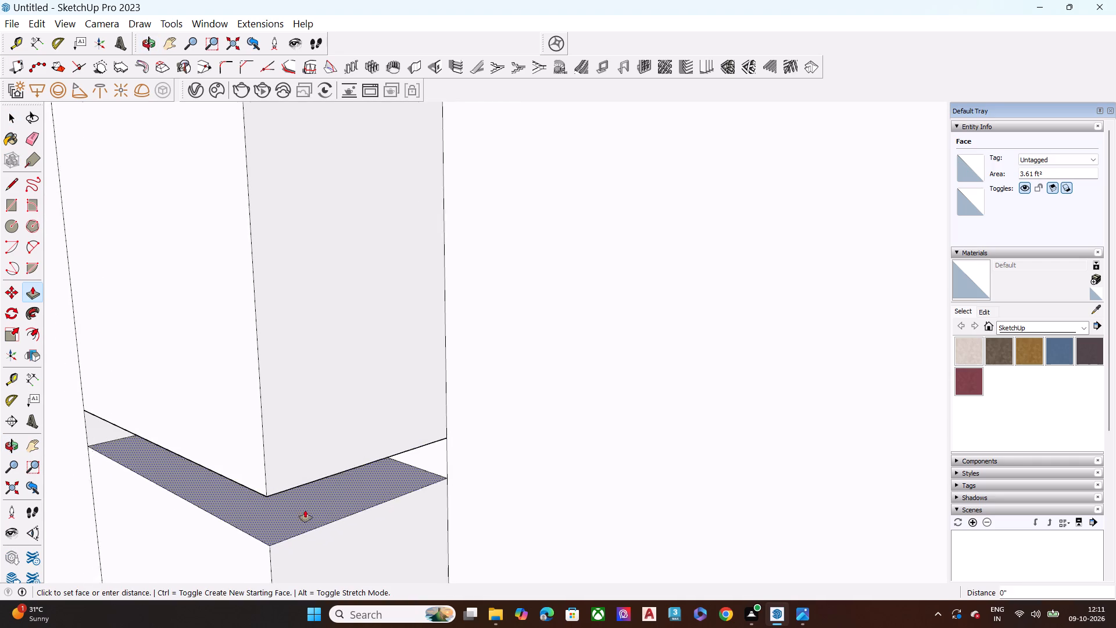
scroll(305, 510, down, 7)
scroll(319, 461, up, 1)
scroll(319, 461, down, 17)
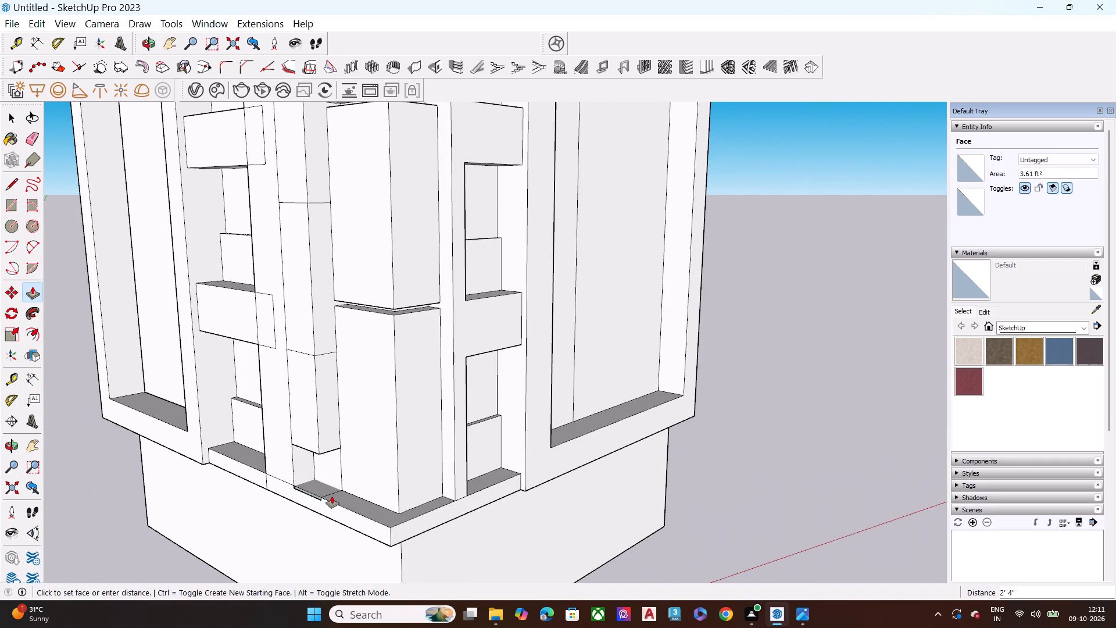
click(327, 494)
key(space)
Delete the leftover edges across the ledge and along its front where the pillar's lowest block stood.
scroll(312, 497, up, 9)
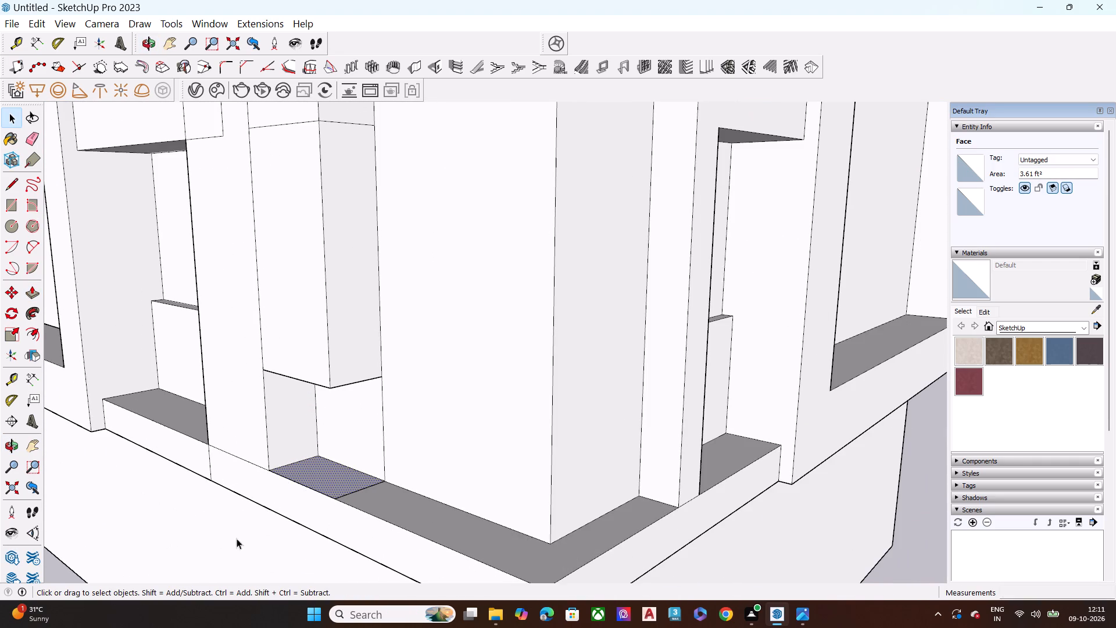
scroll(604, 455, down, 5)
click(869, 493)
scroll(445, 478, up, 8)
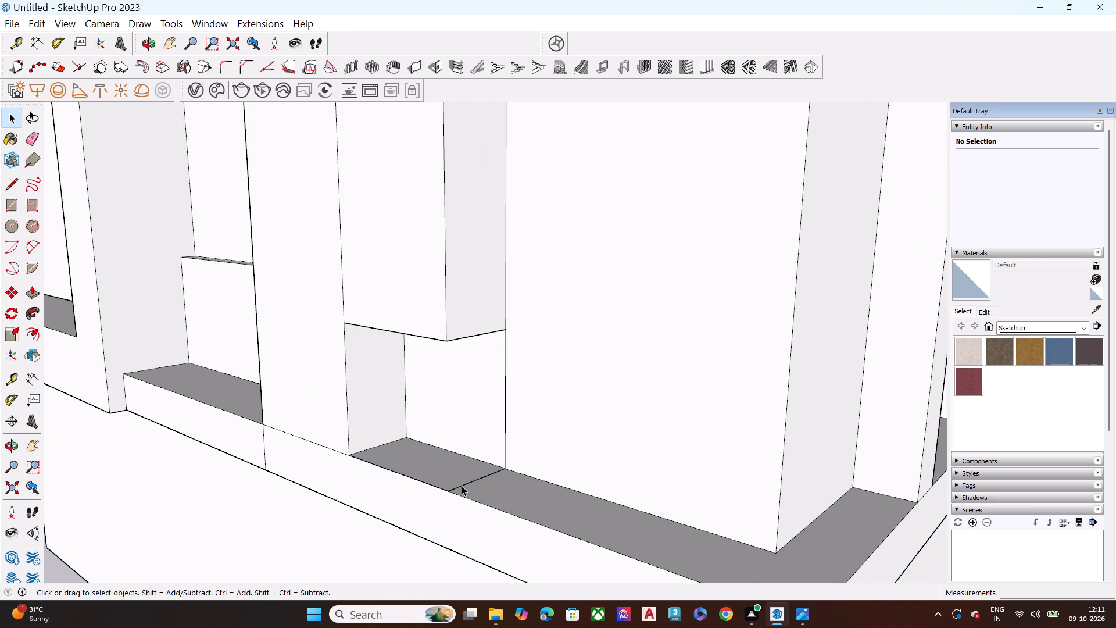
click(462, 486)
key(Delete)
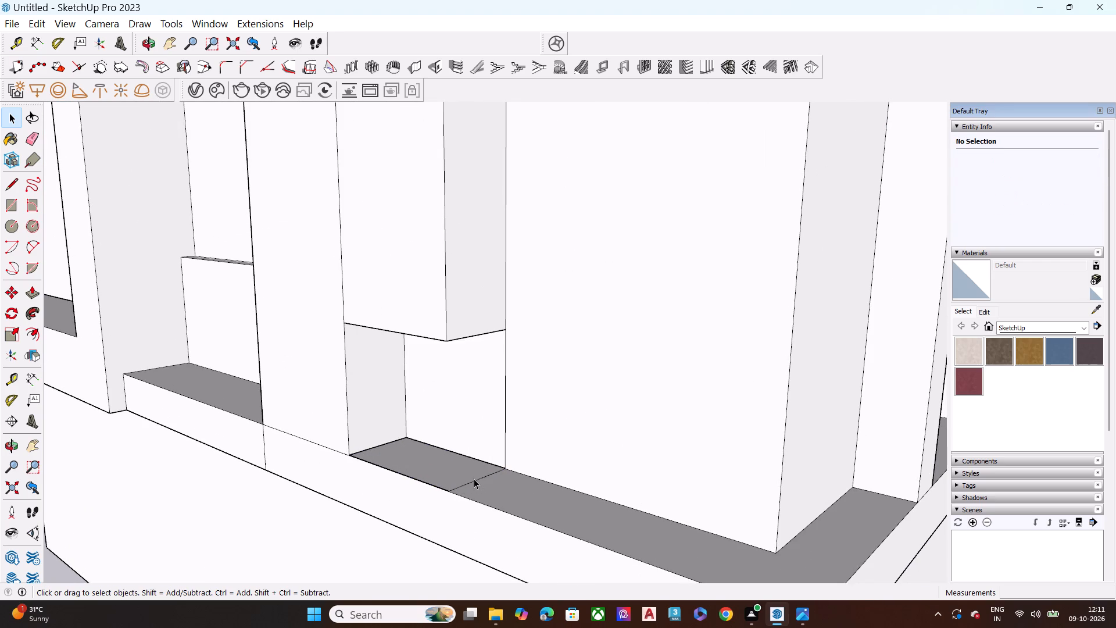
click(474, 479)
click(476, 482)
key(Delete)
middle_drag(427, 488, 482, 584)
scroll(478, 576, up, 7)
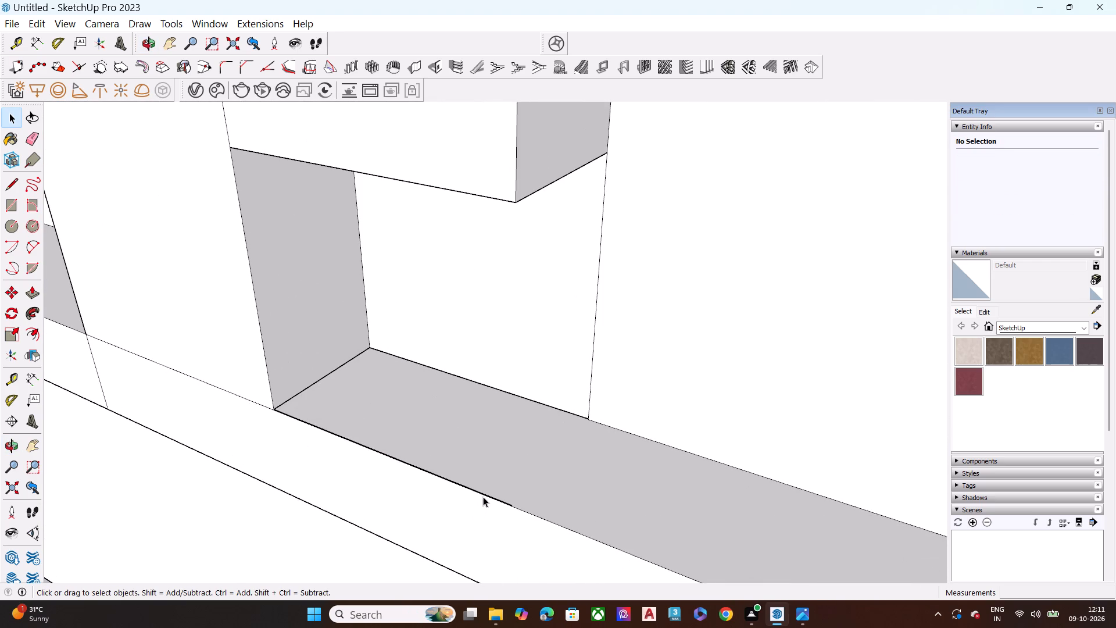
click(487, 497)
key(Delete)
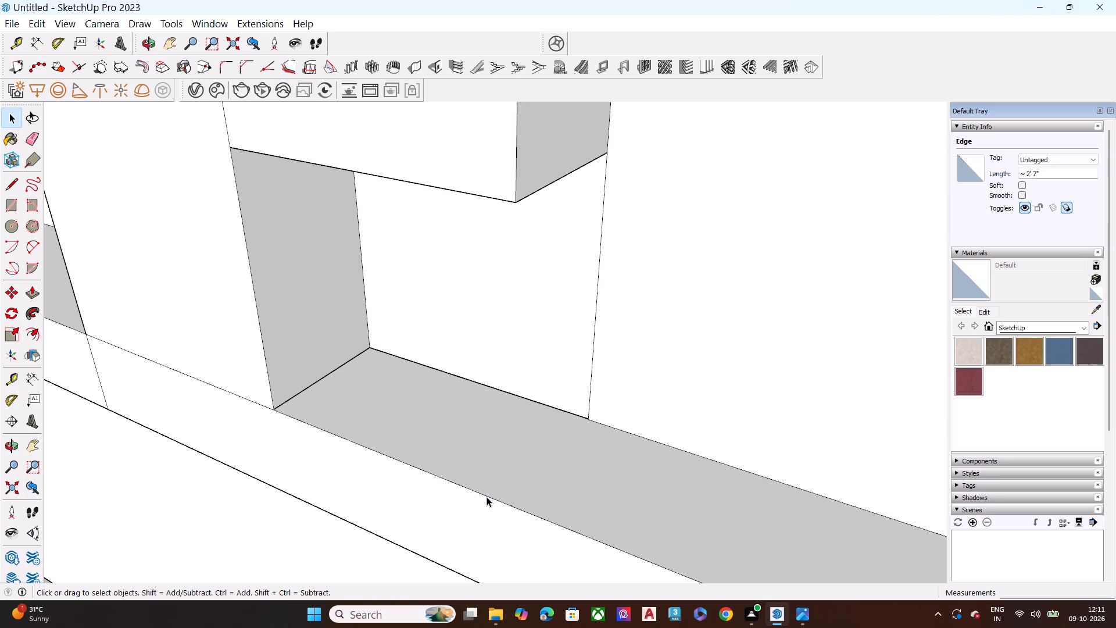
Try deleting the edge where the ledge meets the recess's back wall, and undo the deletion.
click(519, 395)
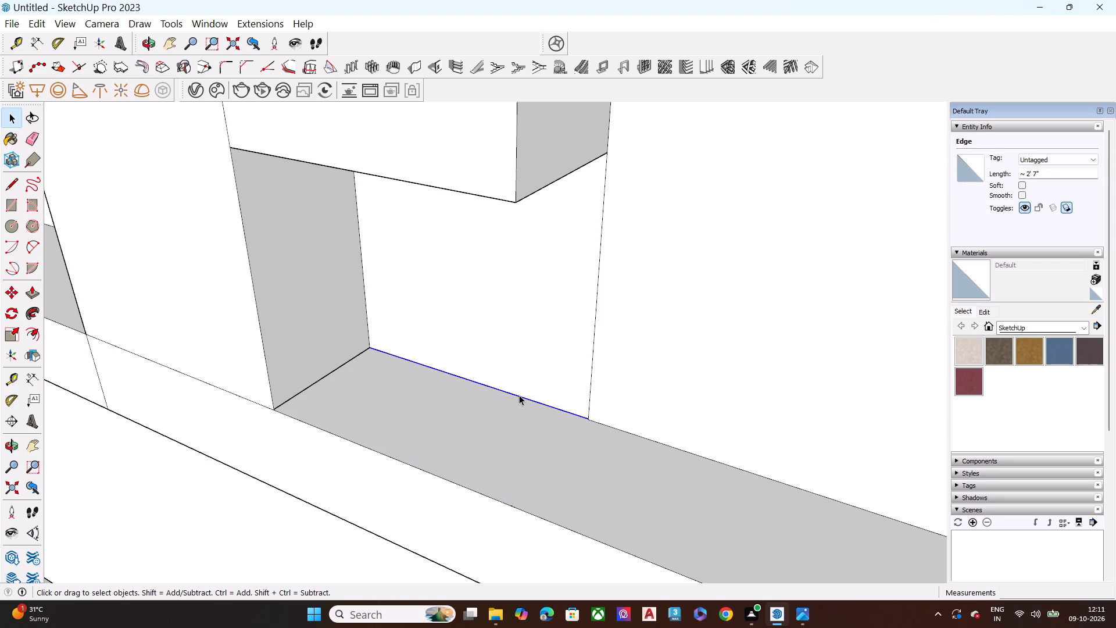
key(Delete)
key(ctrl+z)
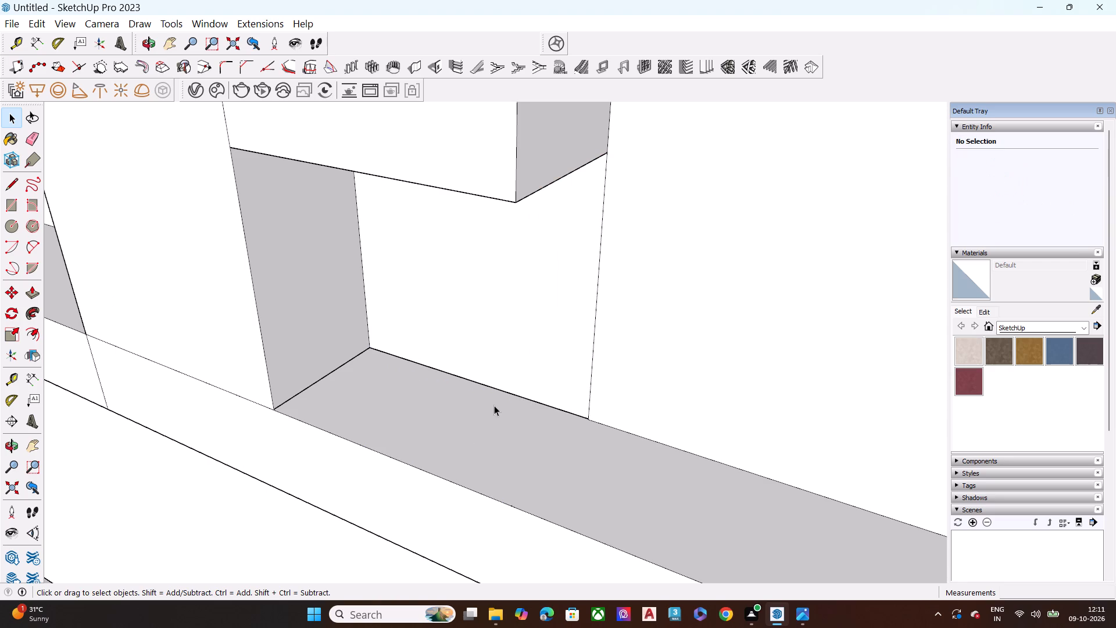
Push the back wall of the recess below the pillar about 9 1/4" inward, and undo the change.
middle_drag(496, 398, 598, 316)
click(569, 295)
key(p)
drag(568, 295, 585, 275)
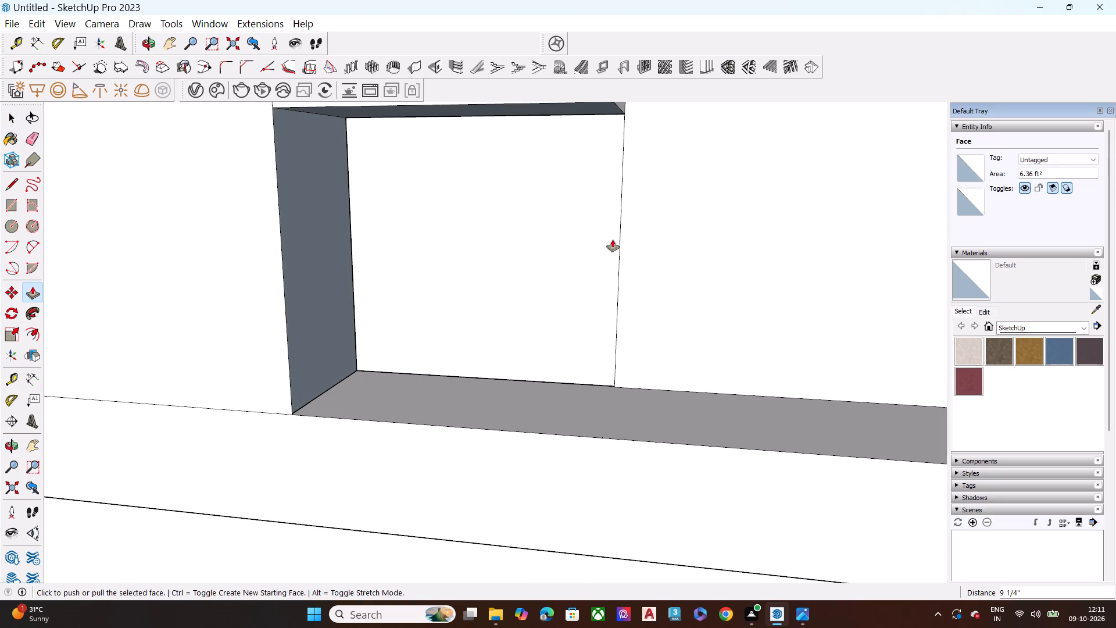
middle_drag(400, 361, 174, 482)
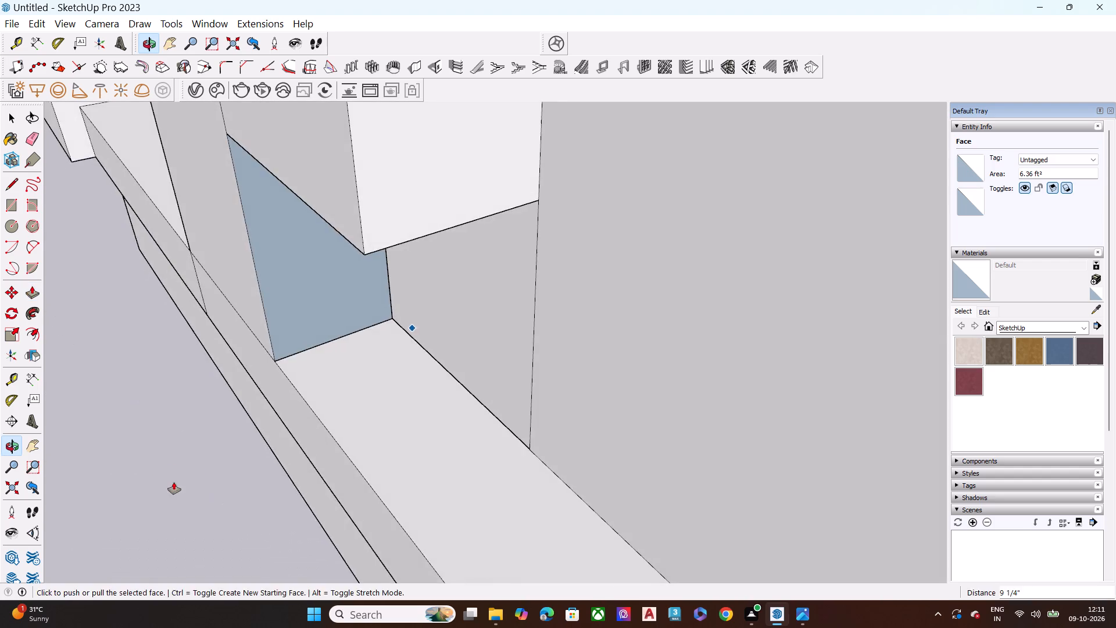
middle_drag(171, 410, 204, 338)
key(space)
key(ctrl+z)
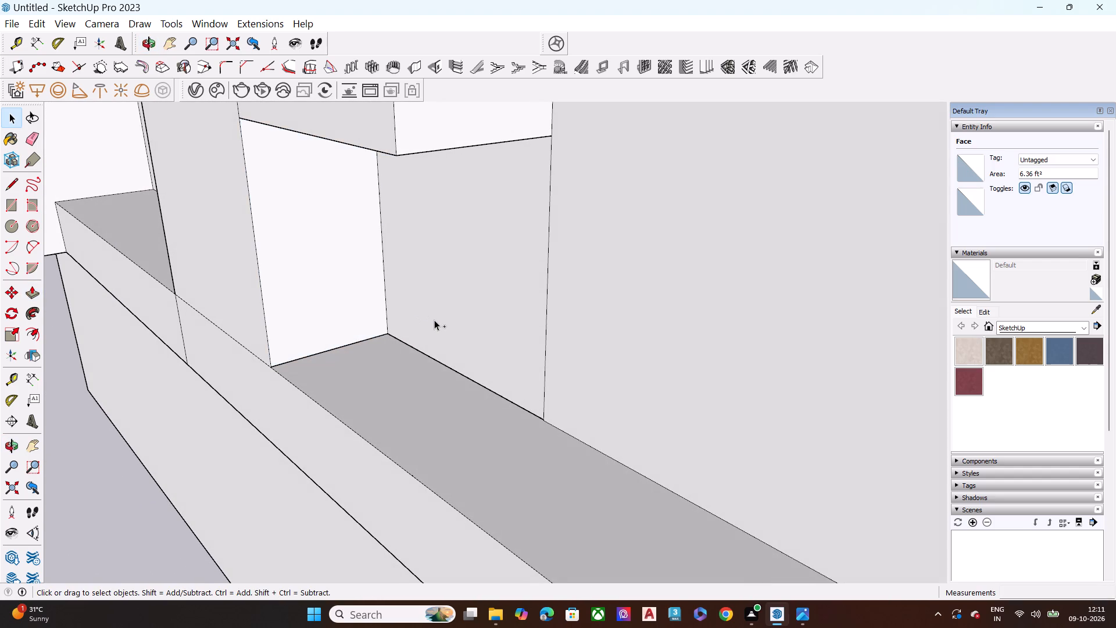
Push/Pull the front face of the pillar's second-lowest remaining block inward between its two seam lines.
key(space)
scroll(264, 356, down, 7)
middle_drag(332, 372, 458, 337)
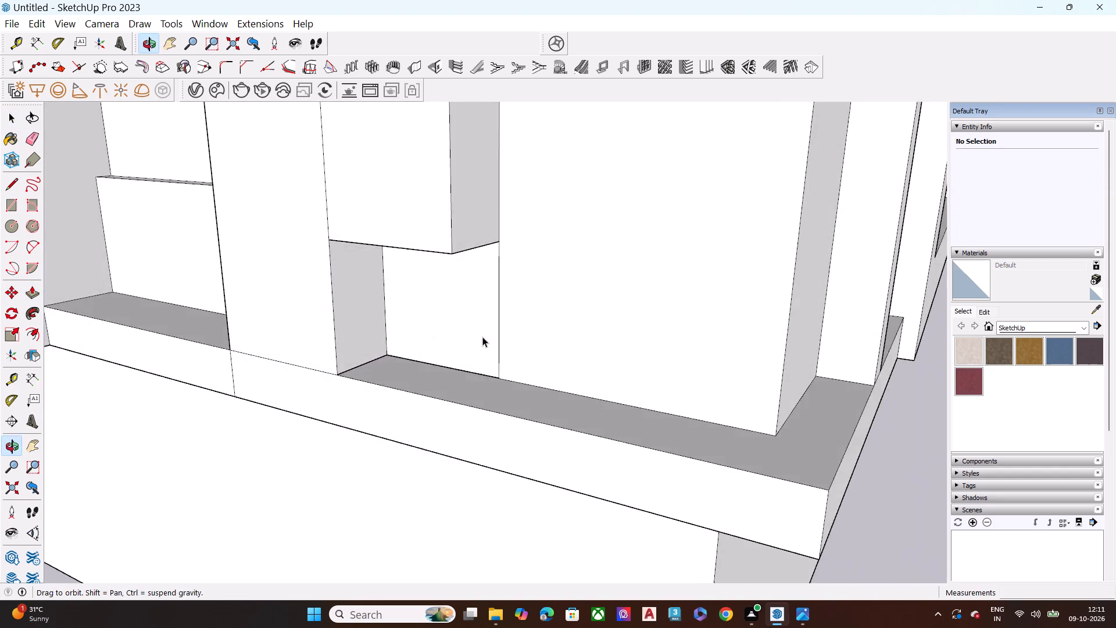
scroll(485, 428, down, 17)
scroll(482, 341, up, 4)
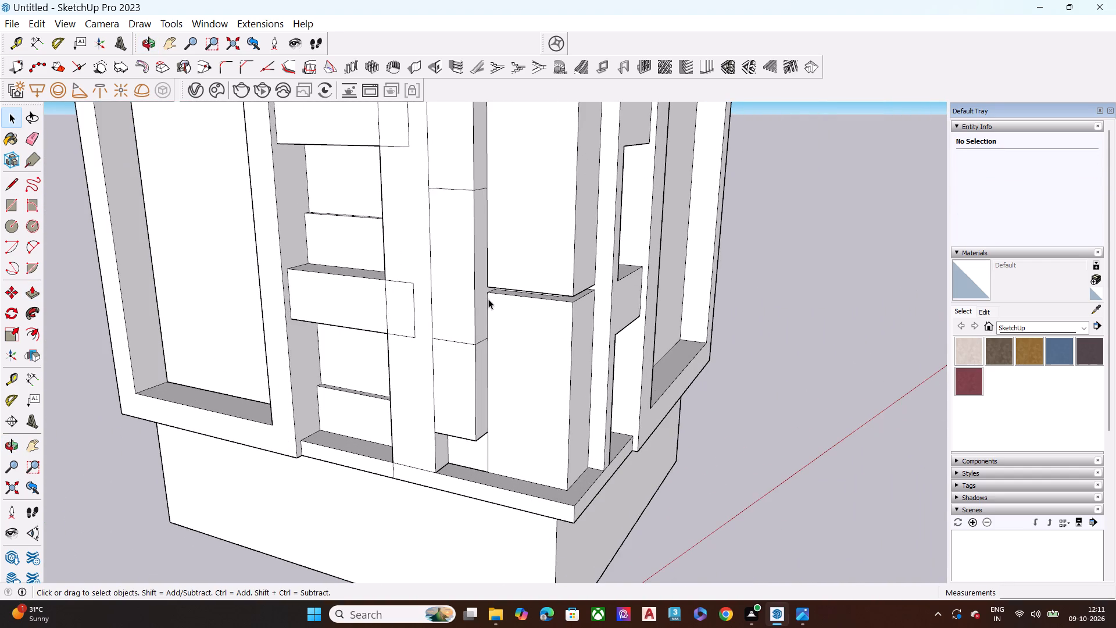
middle_drag(488, 299, 466, 368)
click(457, 319)
key(p)
drag(457, 319, 463, 313)
click(482, 213)
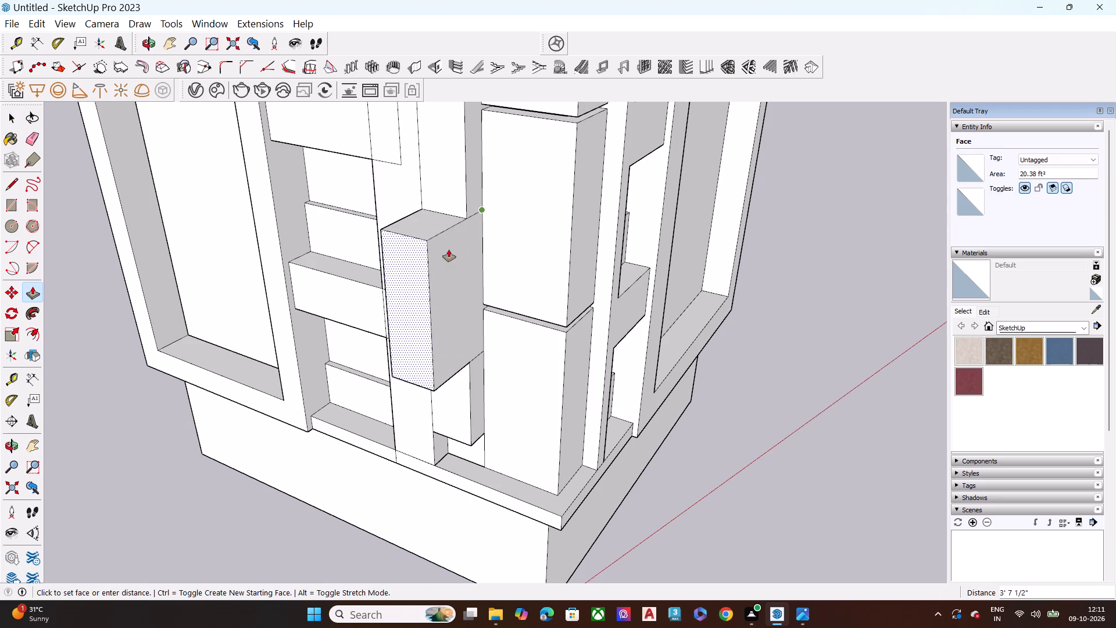
click(757, 185)
key(space)
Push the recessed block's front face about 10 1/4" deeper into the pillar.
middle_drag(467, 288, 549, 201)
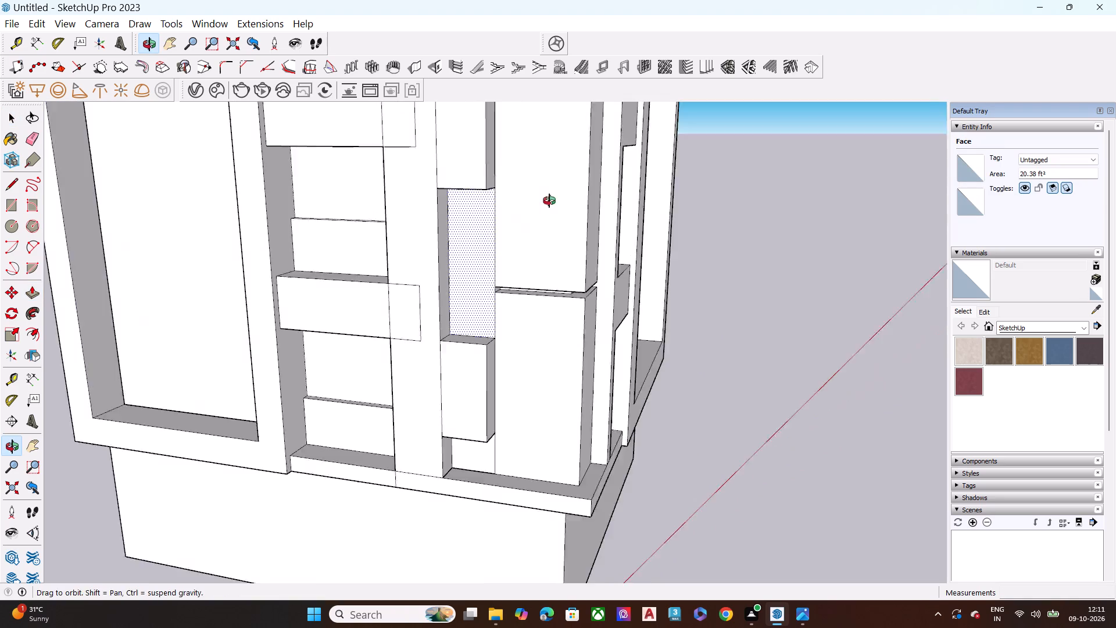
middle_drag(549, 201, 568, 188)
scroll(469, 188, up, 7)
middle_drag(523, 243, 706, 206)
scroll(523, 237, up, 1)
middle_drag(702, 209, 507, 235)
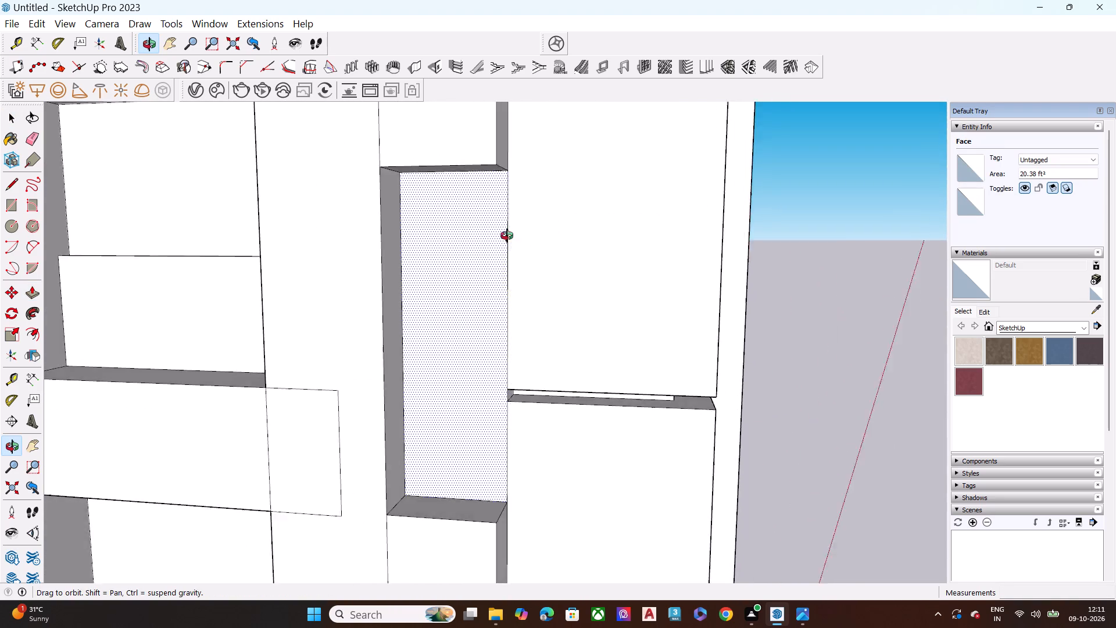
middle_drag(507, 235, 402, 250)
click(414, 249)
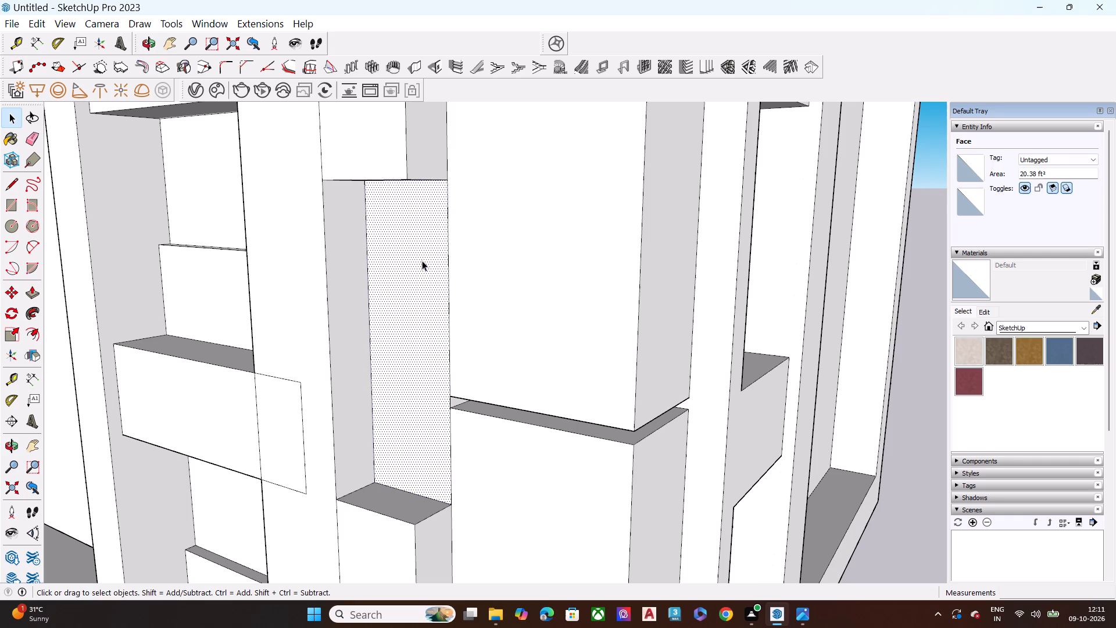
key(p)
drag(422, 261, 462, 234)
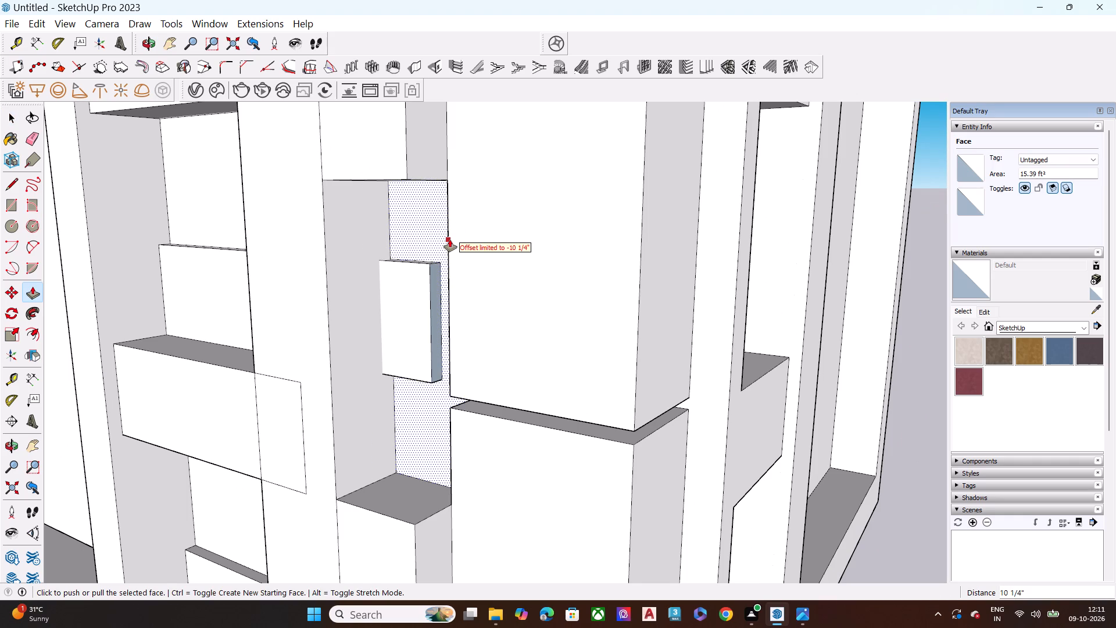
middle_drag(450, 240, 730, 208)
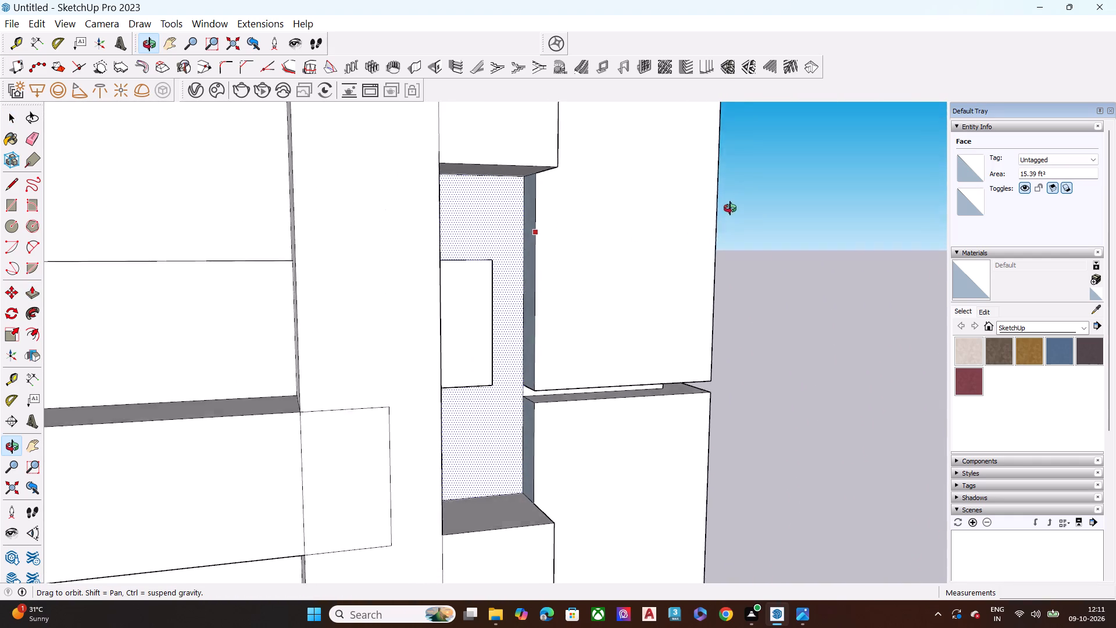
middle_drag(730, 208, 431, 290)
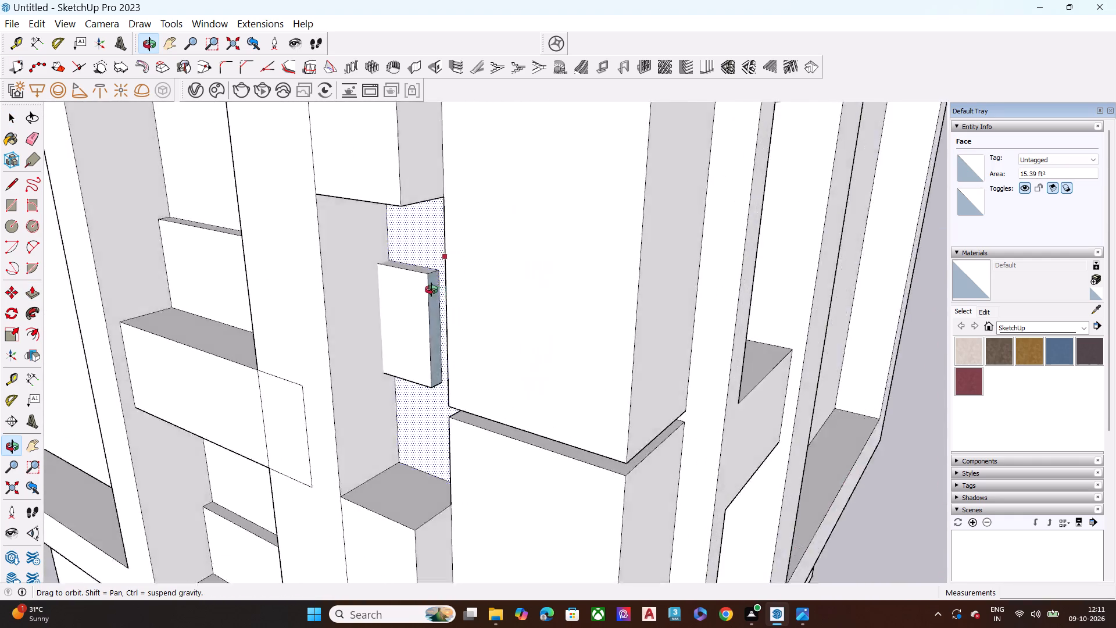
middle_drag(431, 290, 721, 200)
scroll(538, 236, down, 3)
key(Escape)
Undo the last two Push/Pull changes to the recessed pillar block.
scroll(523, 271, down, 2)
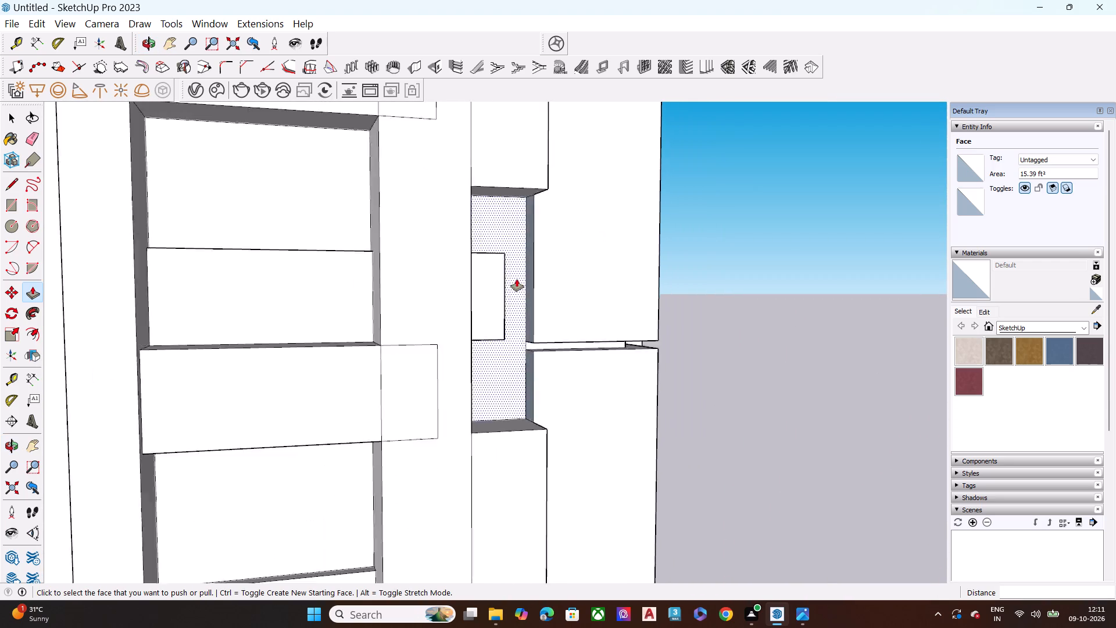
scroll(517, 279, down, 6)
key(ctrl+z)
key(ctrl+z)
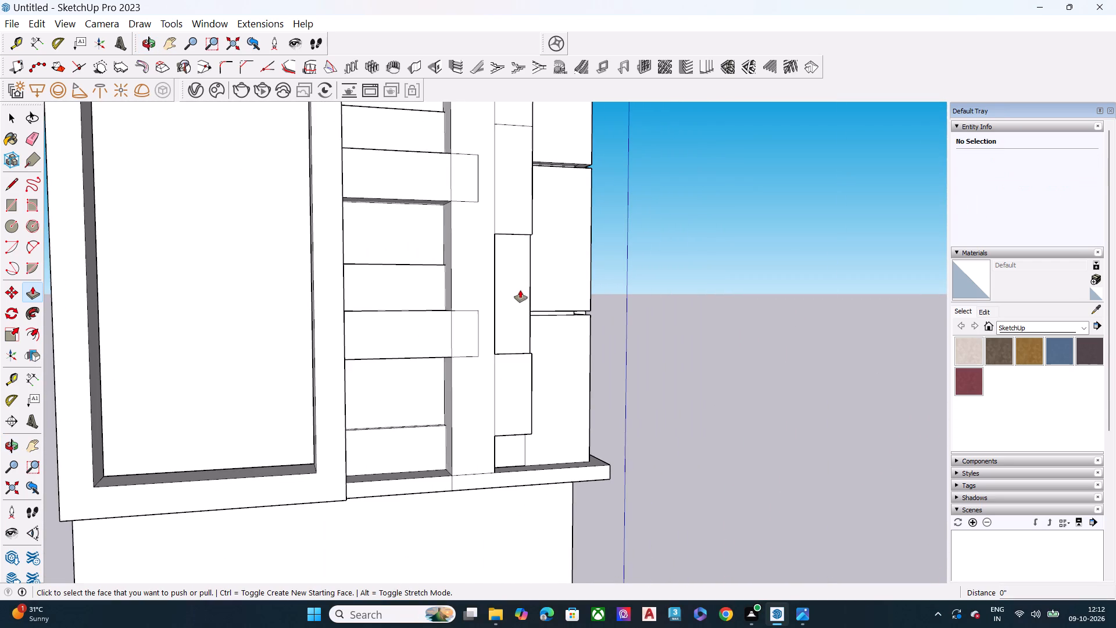
Undo the recent seam lines and recessed blocks along the lower part of the shorter pillar.
key(ctrl+z)
key(ctrl+z)
ctrl+scroll(448, 329, down, 10)
ctrl+middle_drag(488, 347, 428, 372)
key(ctrl+z)
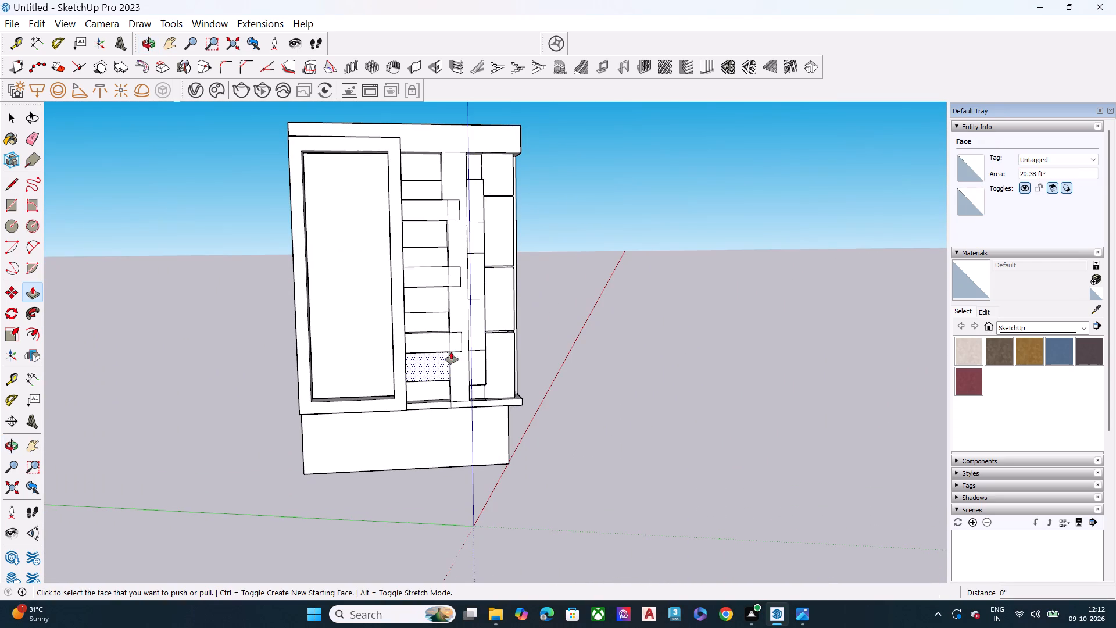
key(ctrl+z)
key(ctrl+z)
key(ctrl+z)
key(ctrl+z)
key(ctrl+z)
key(ctrl+z)
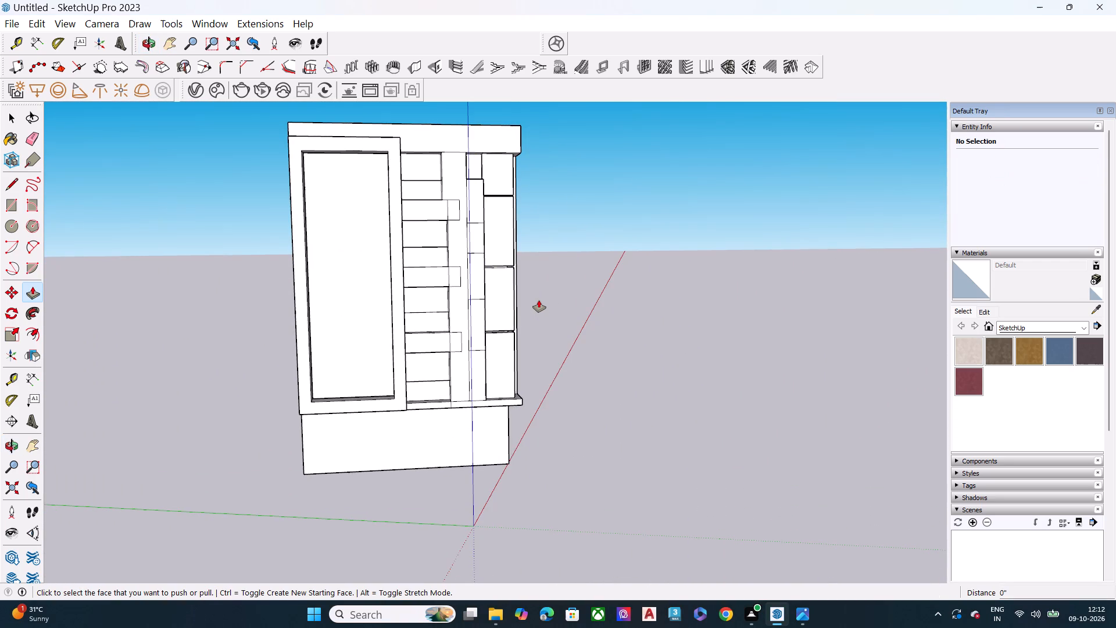
key(ctrl+z)
key(ctrl+z)
key(ctrl+z)
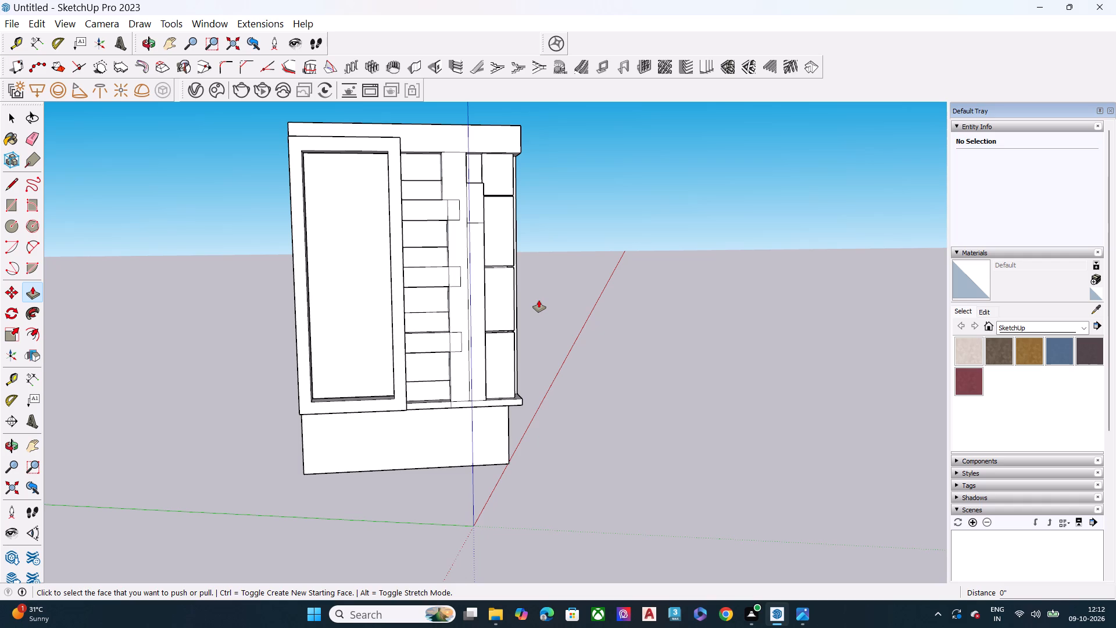
key(ctrl+z)
key(ctrl+z)
key(ctrl+z)
Undo the latest changes to the pillar's upper block and the adjoining corner column's blocks.
ctrl+middle_drag(519, 302, 474, 342)
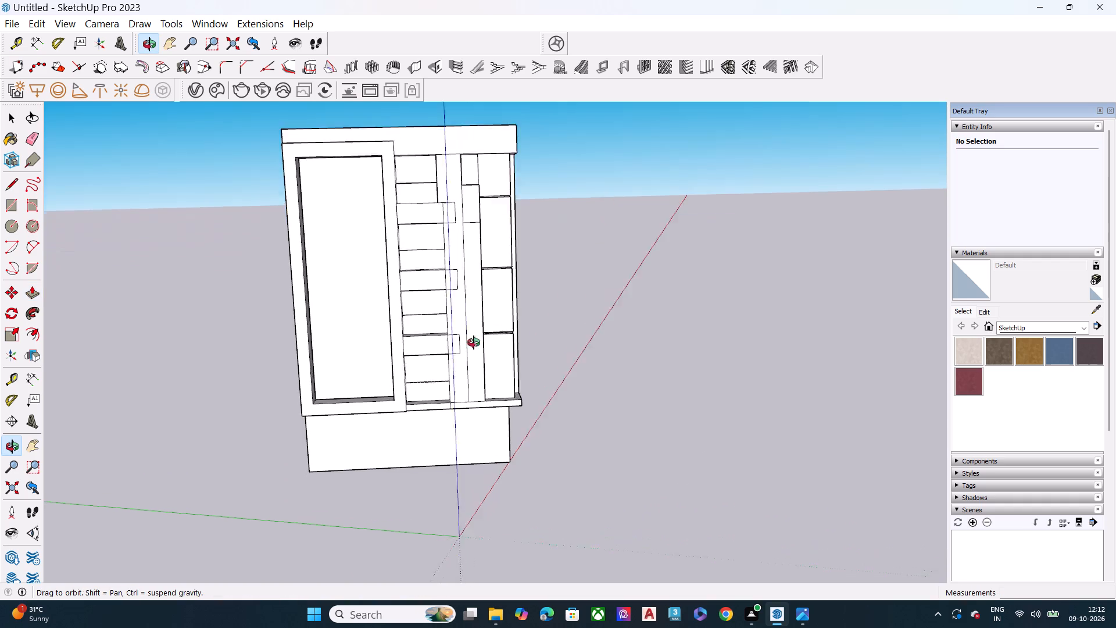
ctrl+middle_drag(474, 342, 278, 413)
ctrl+scroll(504, 209, up, 4)
ctrl+middle_drag(431, 216, 565, 221)
ctrl+scroll(471, 224, up, 9)
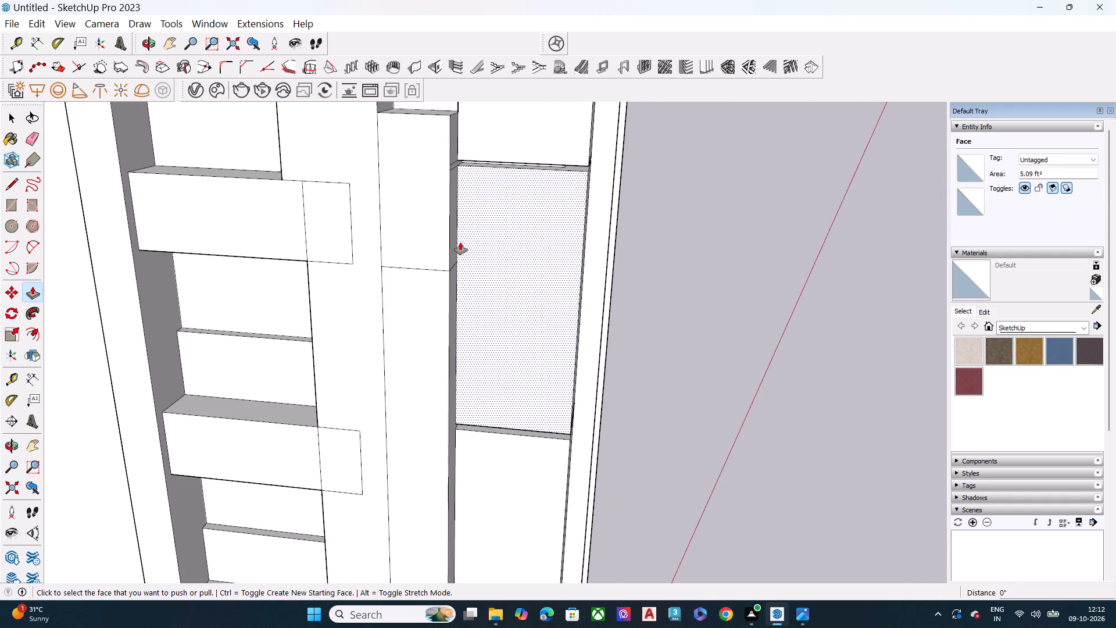
key(ctrl+z)
key(ctrl+z)
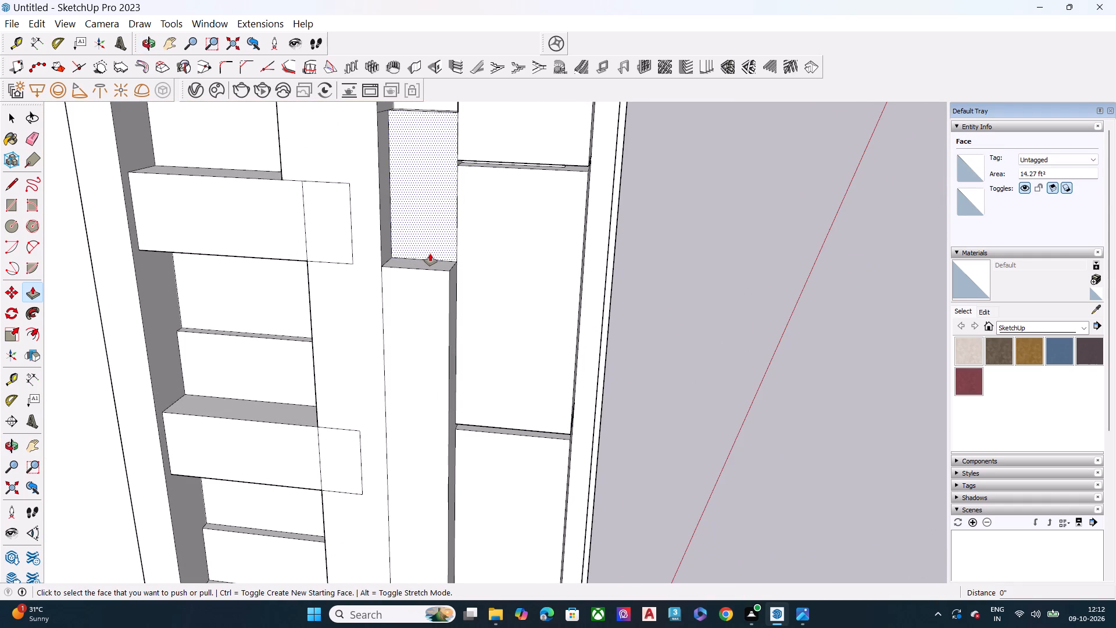
key(ctrl+z)
key(ctrl+z)
key(ctrl+z)
key(ctrl+z)
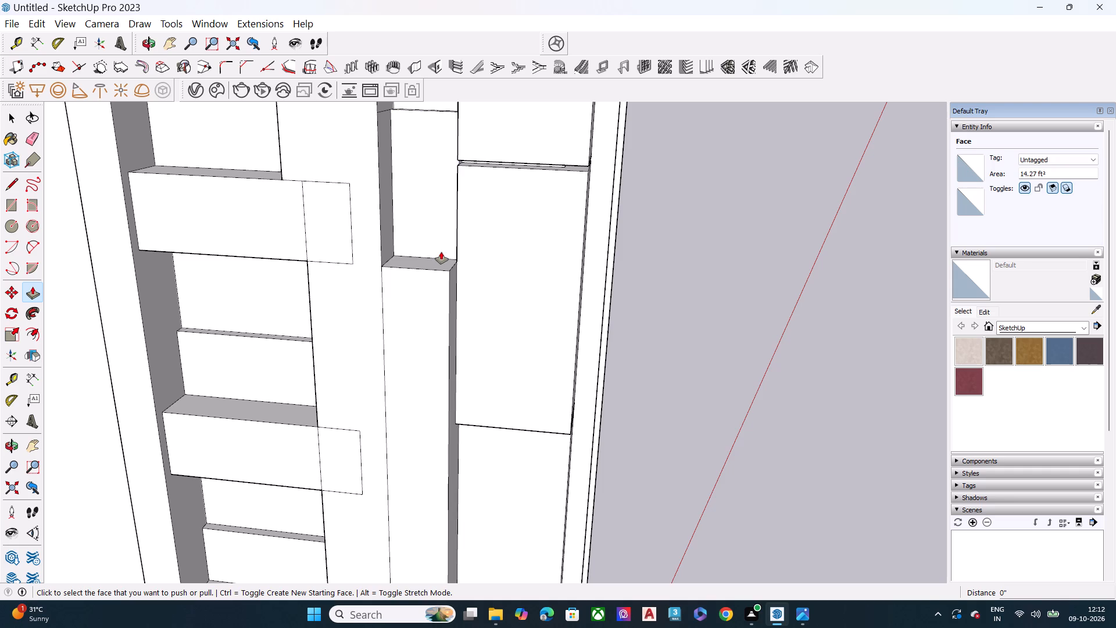
Push/Pull the wider face of the corner column's second-lowest block into line with the block above.
scroll(441, 251, down, 8)
middle_drag(499, 406, 304, 351)
scroll(435, 384, up, 2)
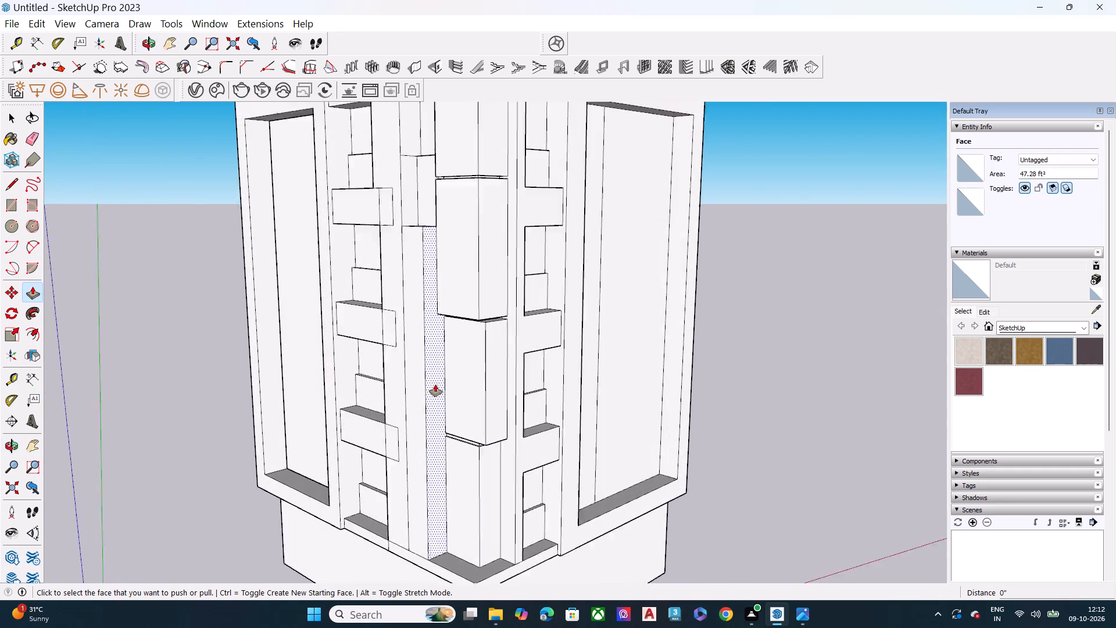
scroll(435, 384, up, 5)
click(486, 371)
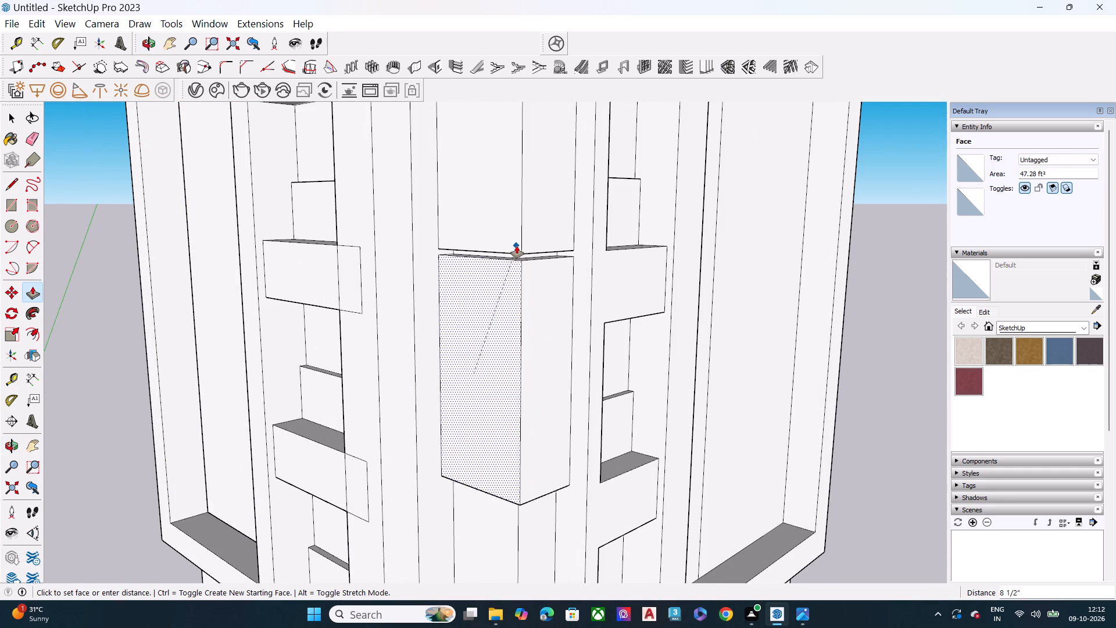
click(517, 246)
Push/Pull the narrow and wide faces of the corner column's lowest block into line with the block above.
scroll(444, 320, down, 7)
scroll(483, 460, up, 7)
click(498, 448)
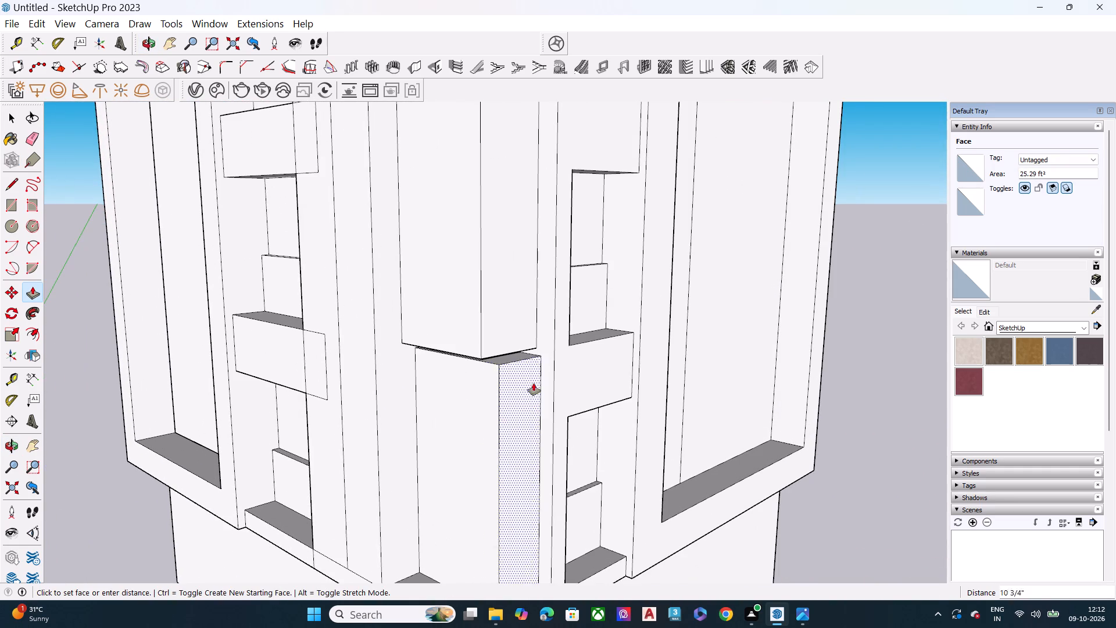
click(538, 345)
key(space)
click(460, 401)
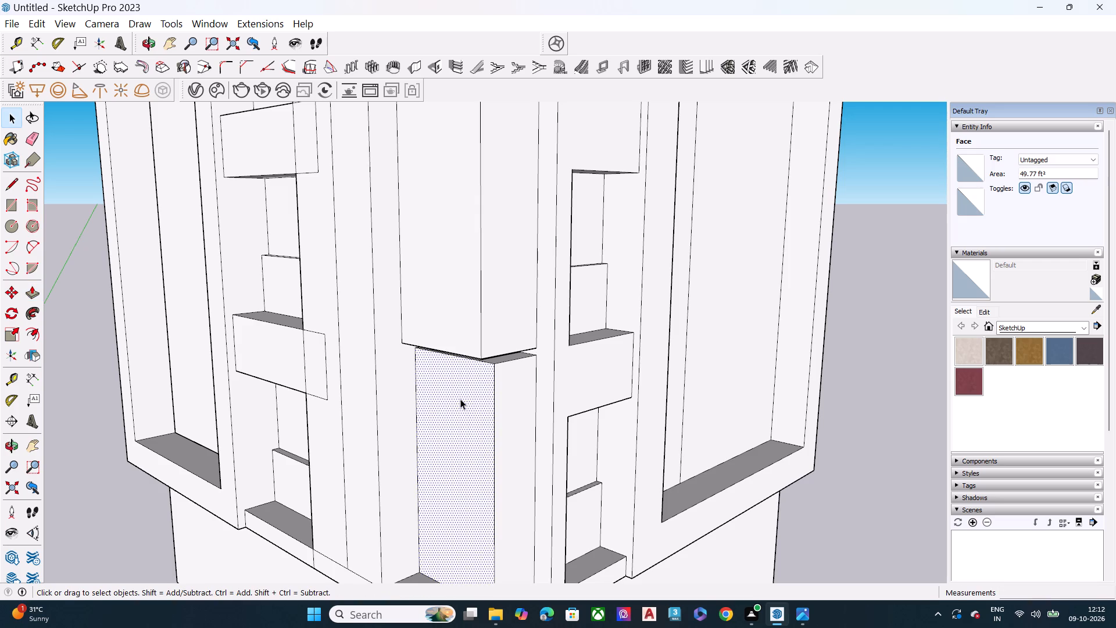
key(p)
click(460, 399)
click(482, 358)
Push the narrow ledge in the recess above the pillar down about 1' 8 1/4", and lower it another 9 3/4".
key(space)
scroll(537, 411, down, 7)
scroll(443, 413, up, 1)
middle_drag(443, 413, 441, 397)
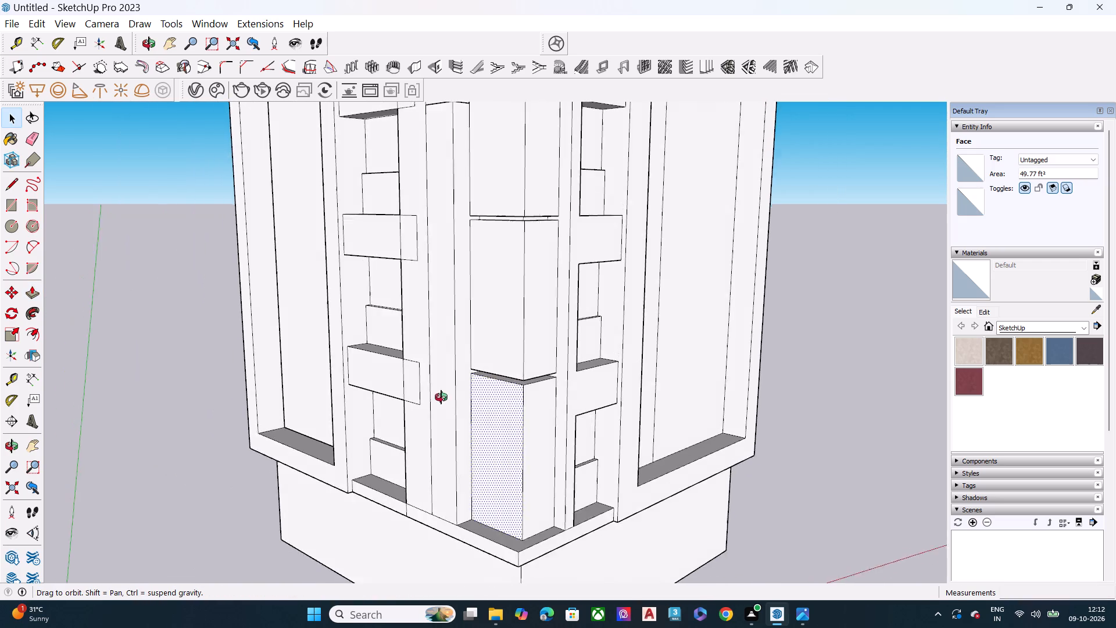
middle_drag(441, 397, 495, 347)
scroll(512, 409, down, 6)
middle_drag(495, 331, 524, 520)
scroll(471, 249, up, 5)
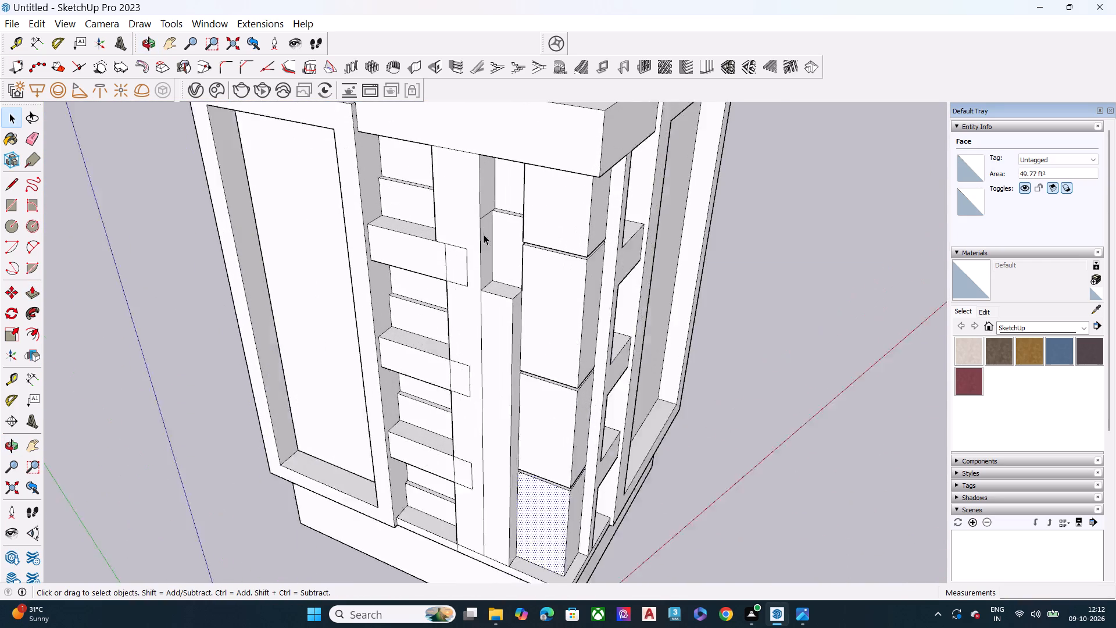
scroll(484, 234, up, 3)
scroll(494, 223, down, 1)
scroll(494, 223, up, 7)
middle_drag(494, 223, 518, 323)
click(541, 238)
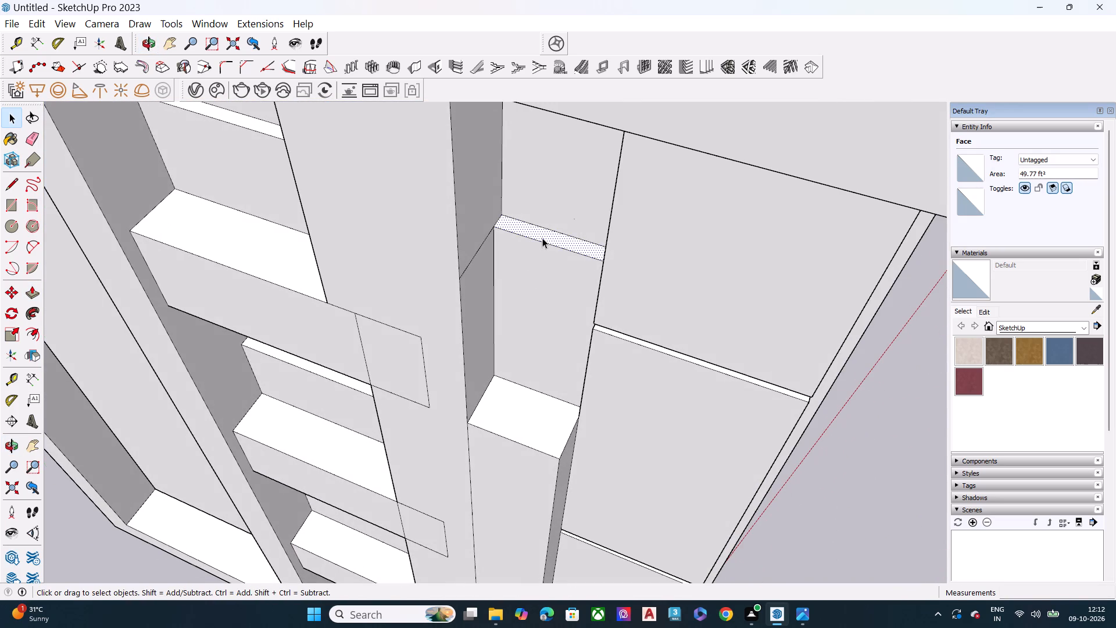
key(p)
click(546, 238)
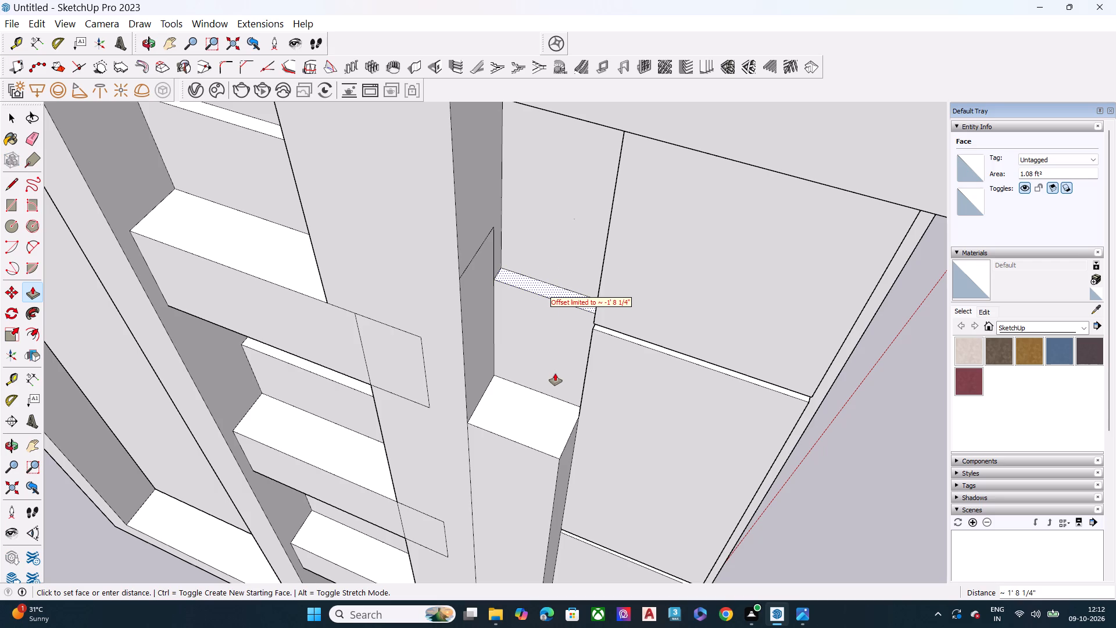
click(555, 373)
click(542, 286)
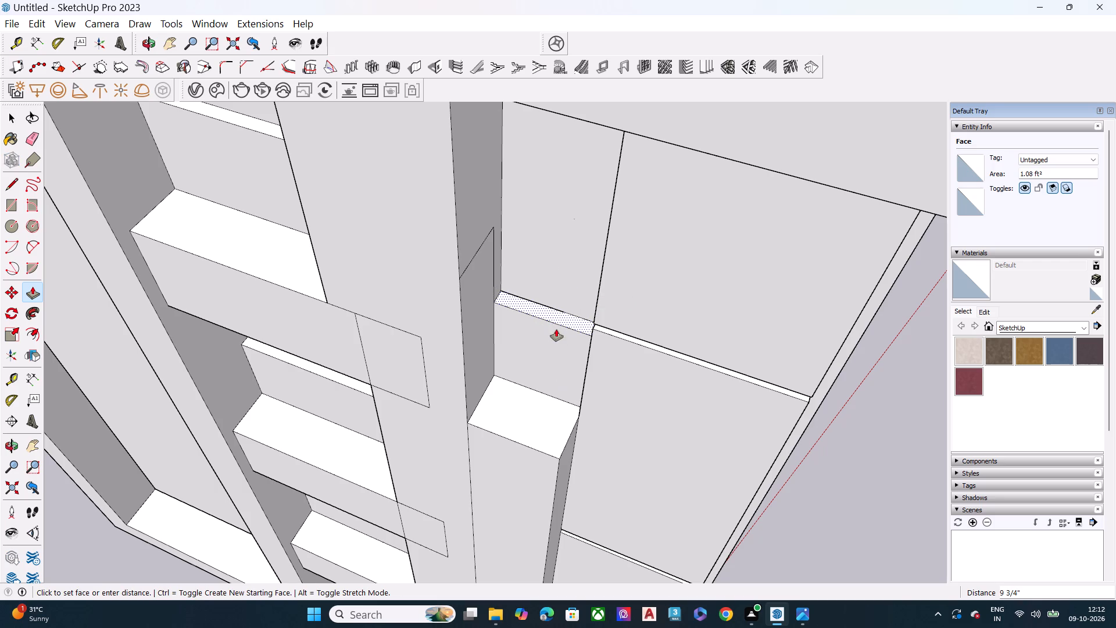
click(556, 313)
key(Escape)
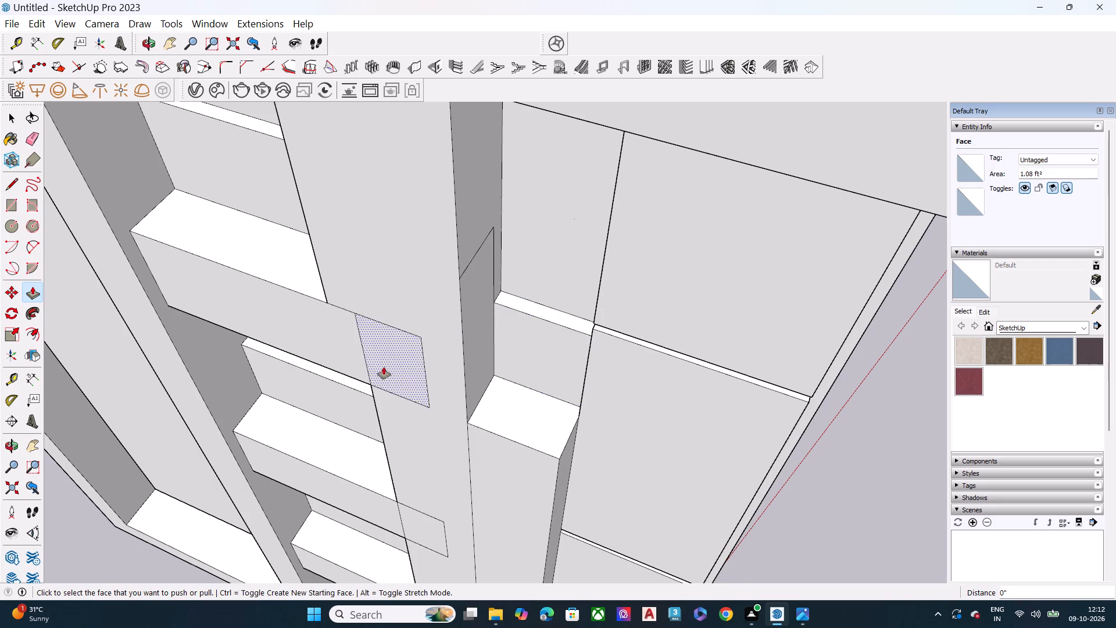
Push the narrow ledge down about another 3' 1/4" to meet the top of the shorter pillar.
middle_drag(390, 350, 520, 242)
key(space)
scroll(523, 290, up, 1)
scroll(523, 291, down, 5)
middle_drag(516, 290, 300, 281)
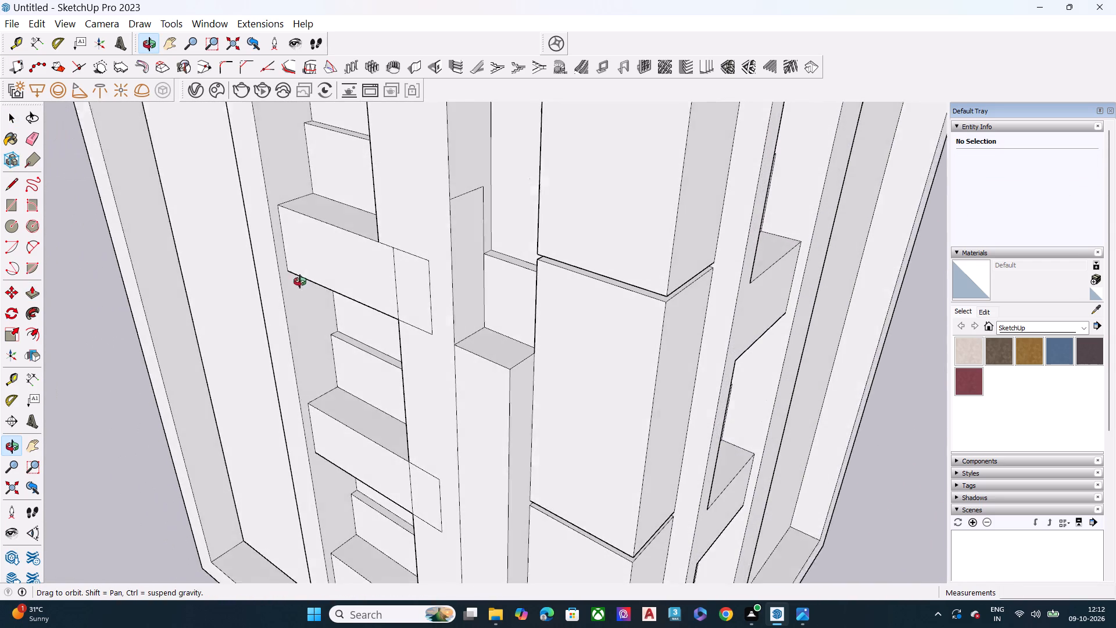
middle_drag(300, 281, 295, 280)
scroll(503, 213, up, 3)
click(509, 276)
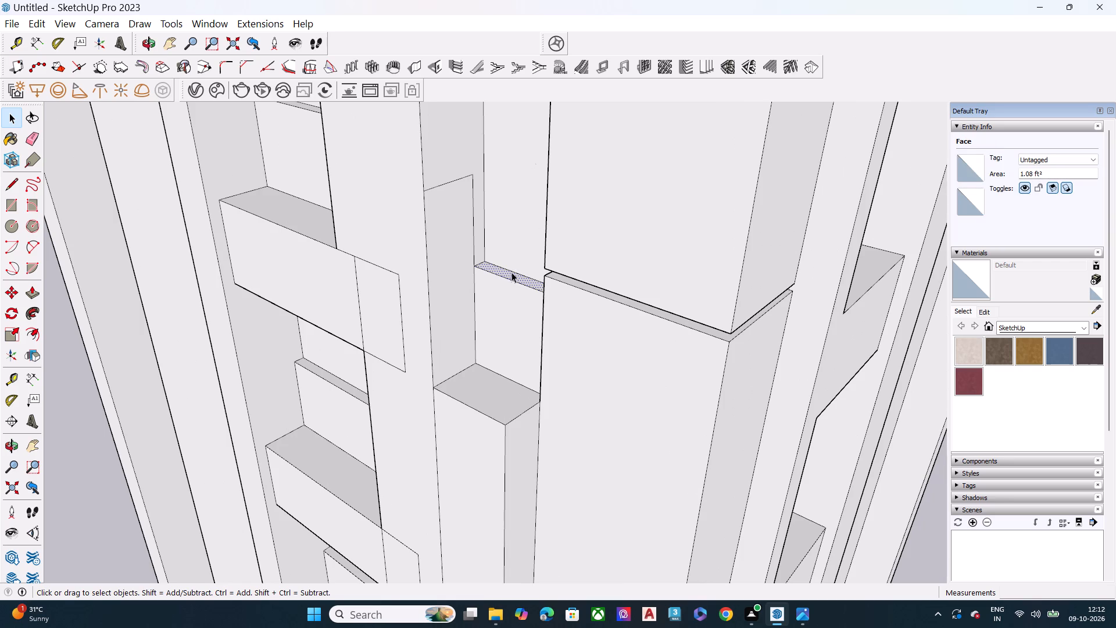
key(p)
click(512, 272)
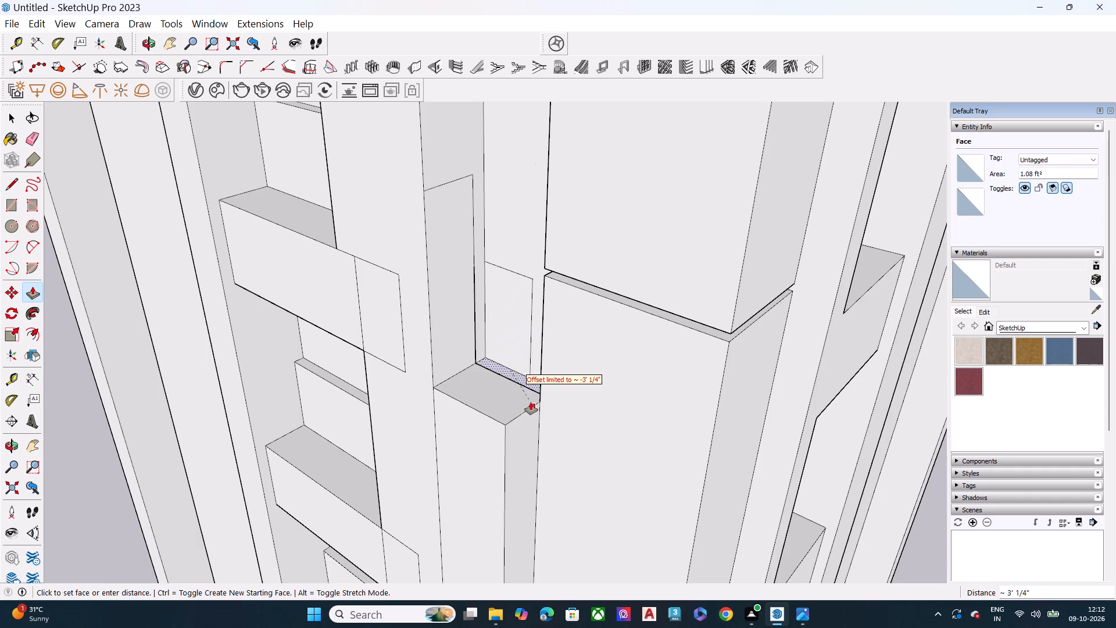
click(532, 402)
Delete the two leftover edges on the back wall of the recess above the pillar.
key(space)
middle_drag(512, 343, 603, 306)
scroll(589, 311, up, 5)
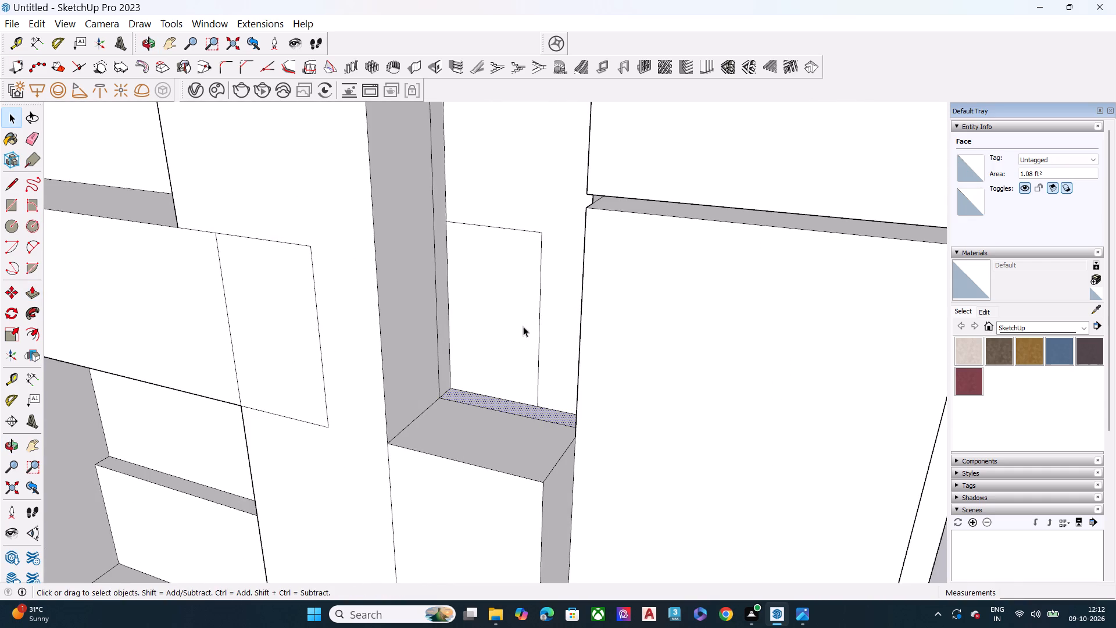
middle_drag(524, 326, 588, 317)
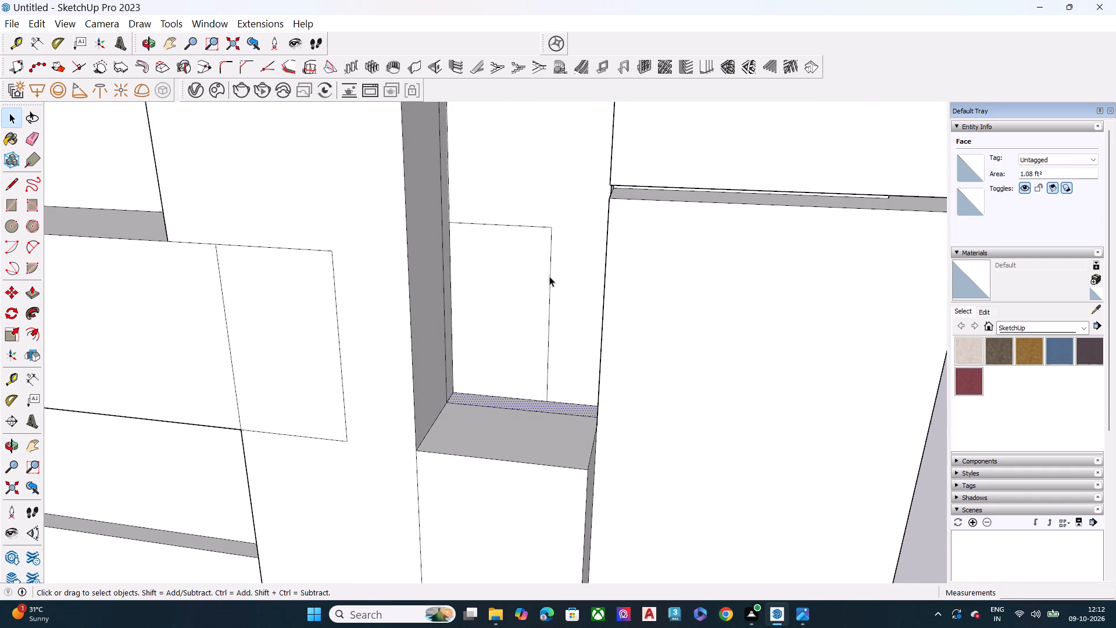
click(549, 276)
key(Delete)
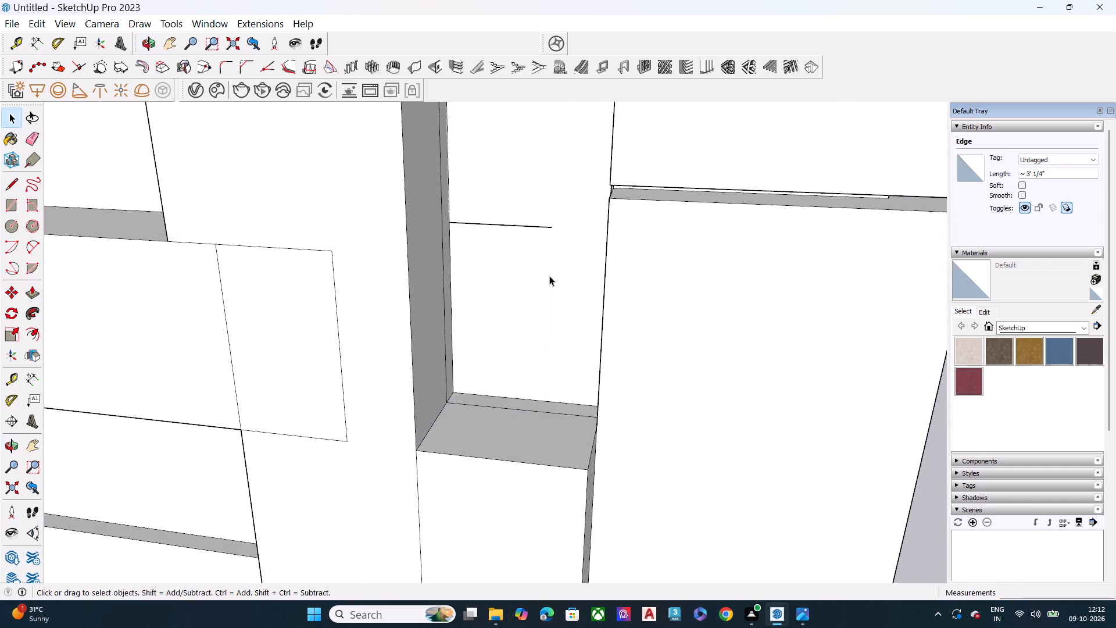
click(541, 226)
key(Delete)
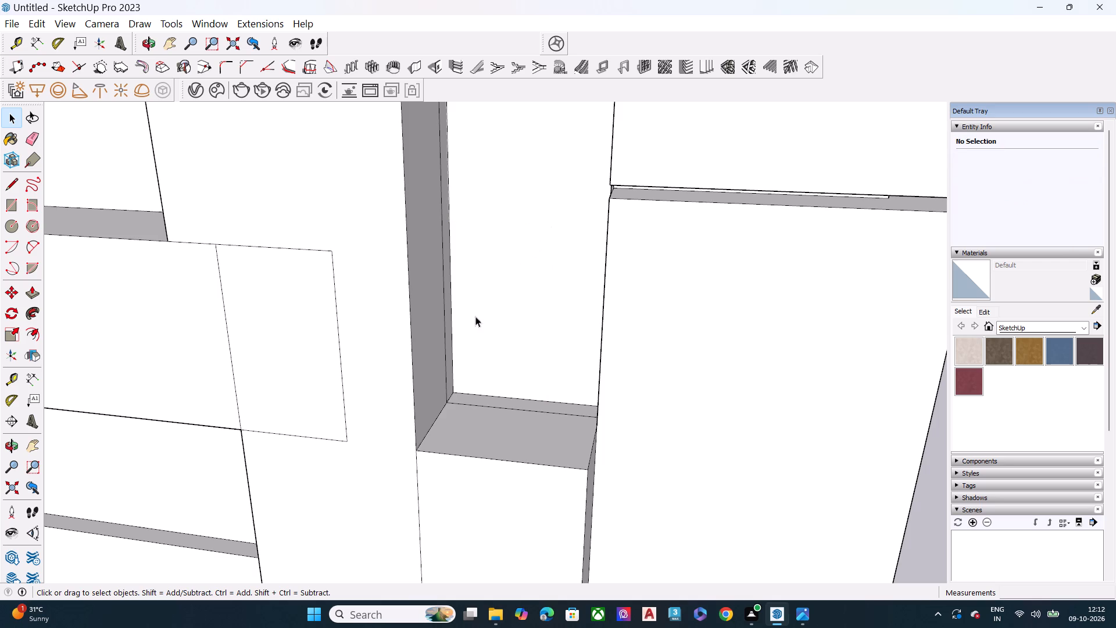
Delete the two leftover edges on the side wall of the recess above the pillar.
middle_drag(488, 334, 330, 384)
scroll(340, 354, up, 1)
scroll(432, 293, down, 10)
scroll(462, 340, down, 3)
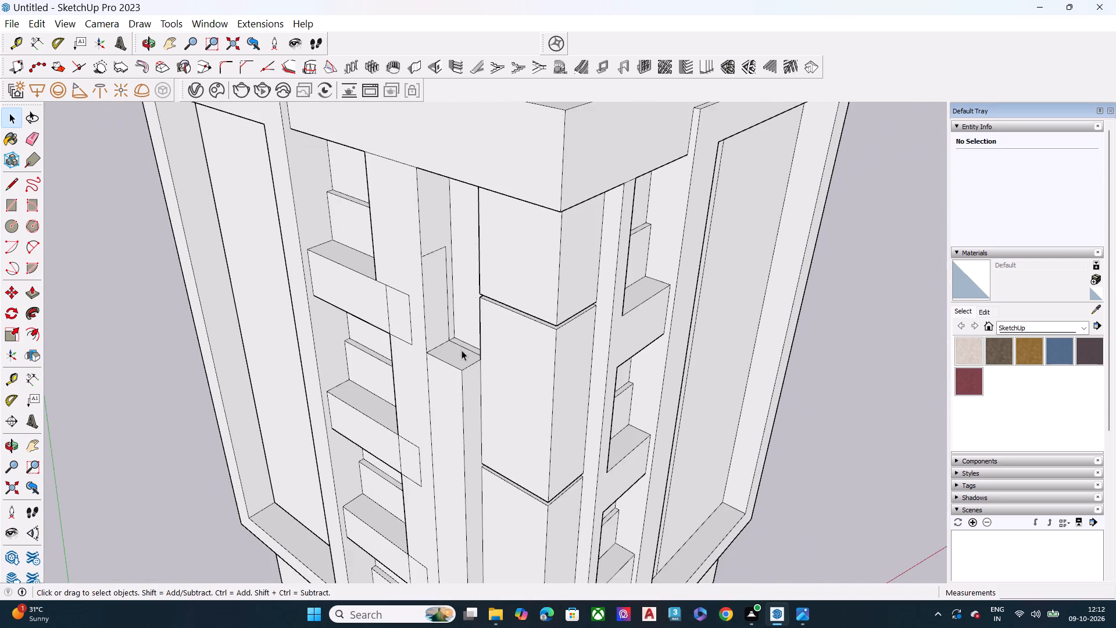
middle_drag(457, 350, 424, 298)
scroll(439, 281, up, 5)
click(432, 202)
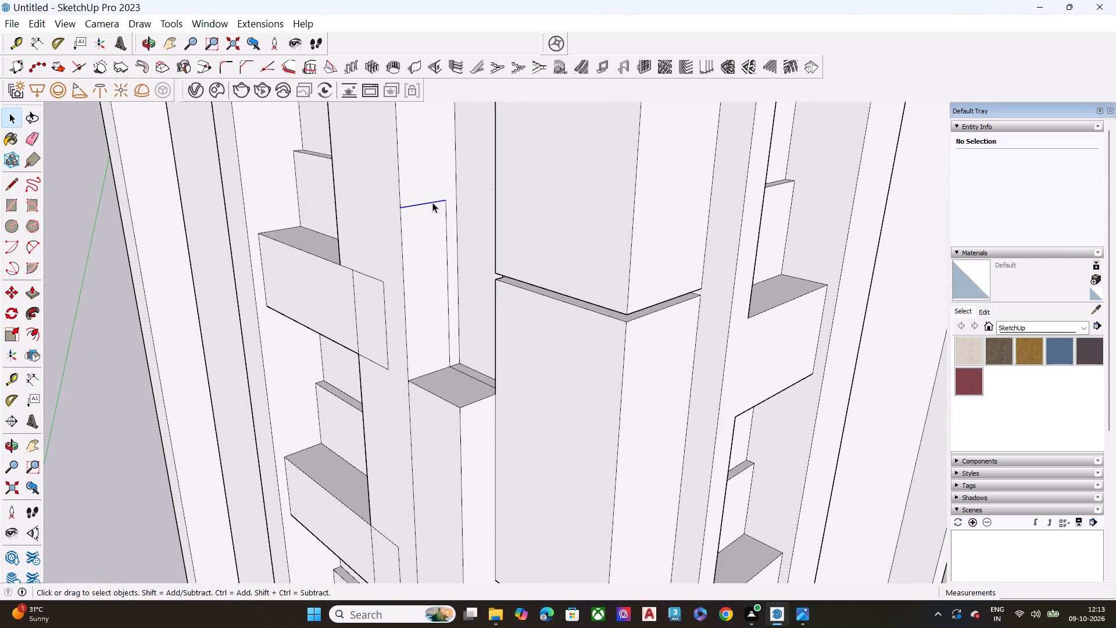
key(Delete)
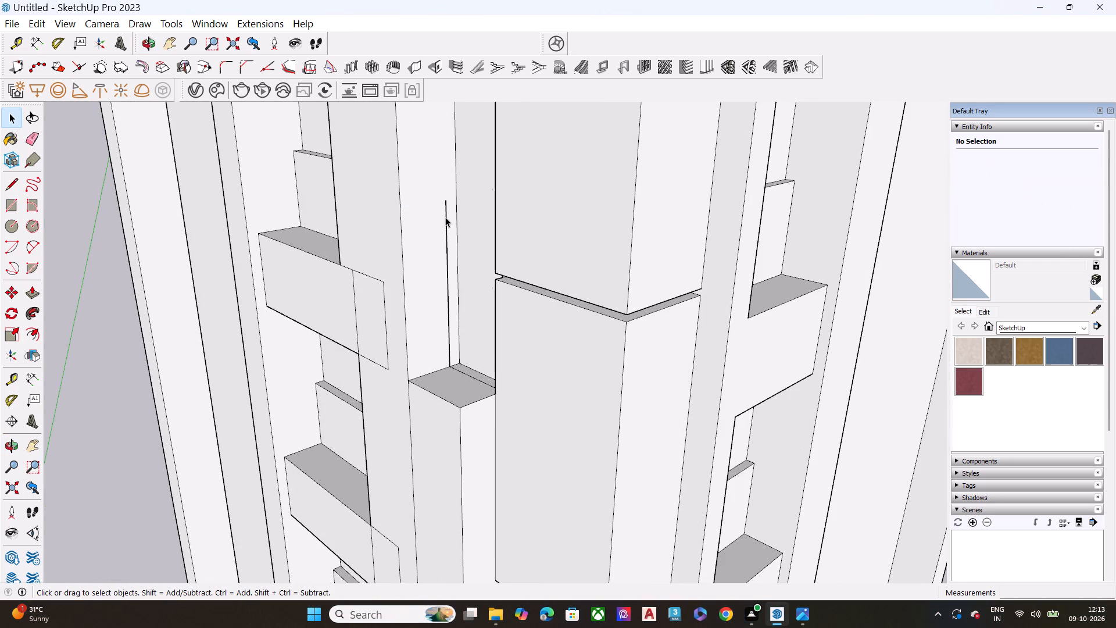
click(445, 217)
key(Delete)
Delete the edge dividing the top face of the shorter pillar.
scroll(452, 345, down, 1)
middle_drag(458, 365, 462, 496)
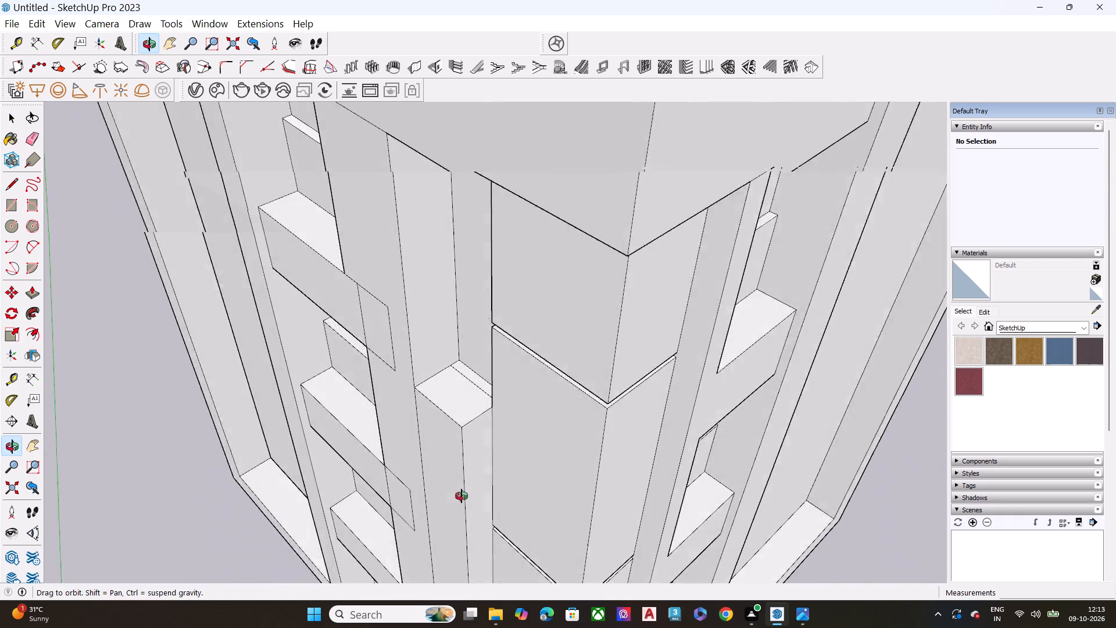
middle_drag(462, 496, 462, 501)
scroll(516, 451, up, 5)
click(464, 367)
key(Delete)
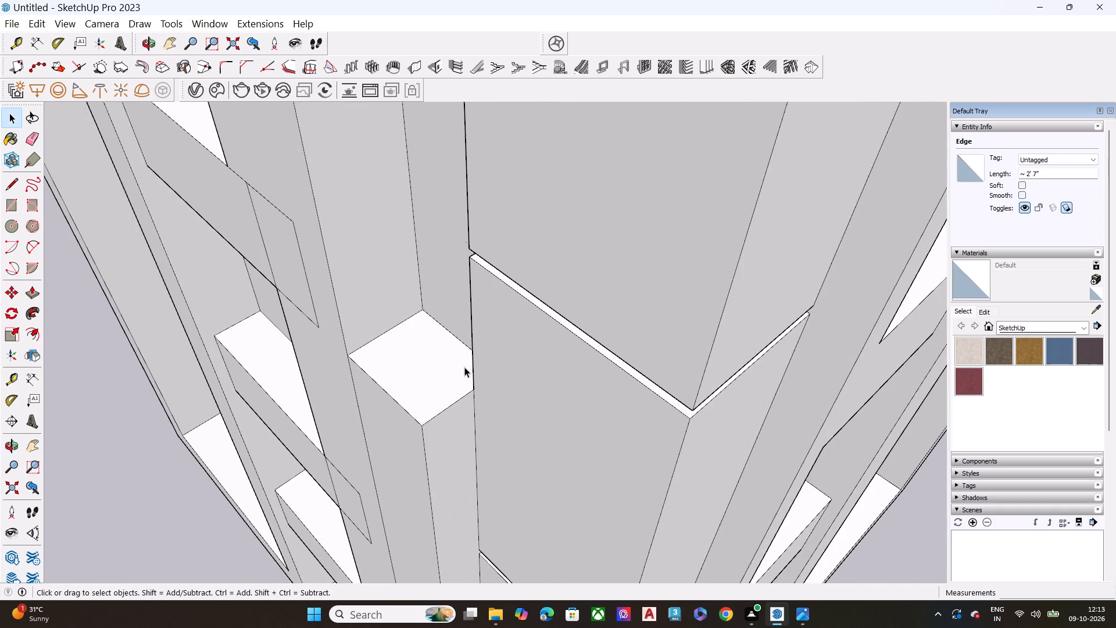
Push the top face of the shorter pillar down to just above the corner column's next seam.
click(464, 367)
key(p)
click(464, 367)
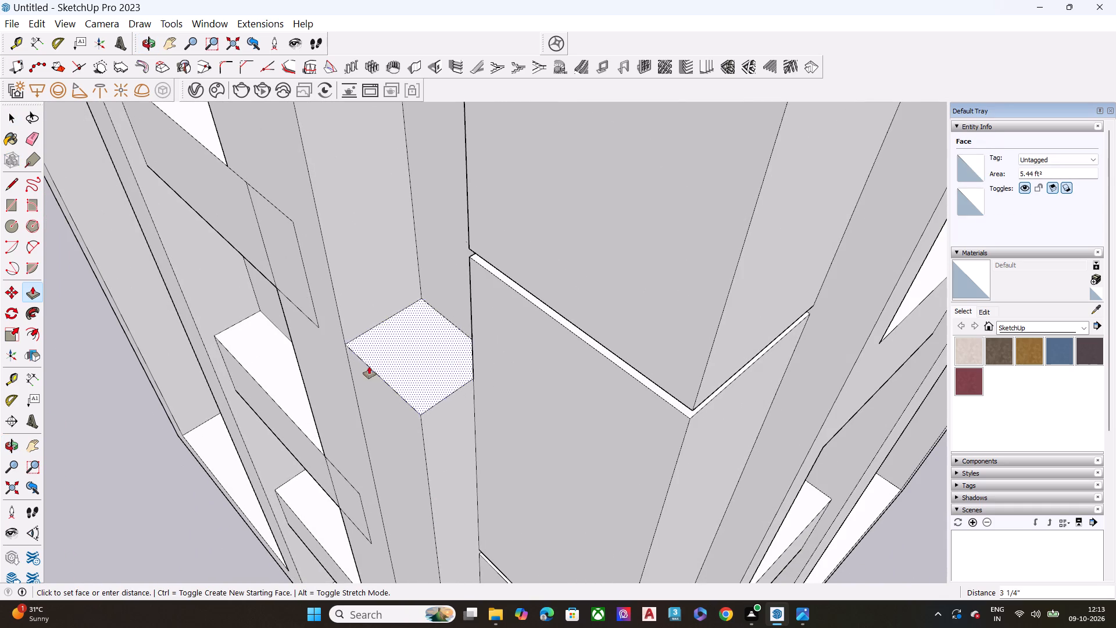
scroll(373, 364, down, 20)
scroll(373, 364, down, 1)
middle_drag(413, 466, 484, 447)
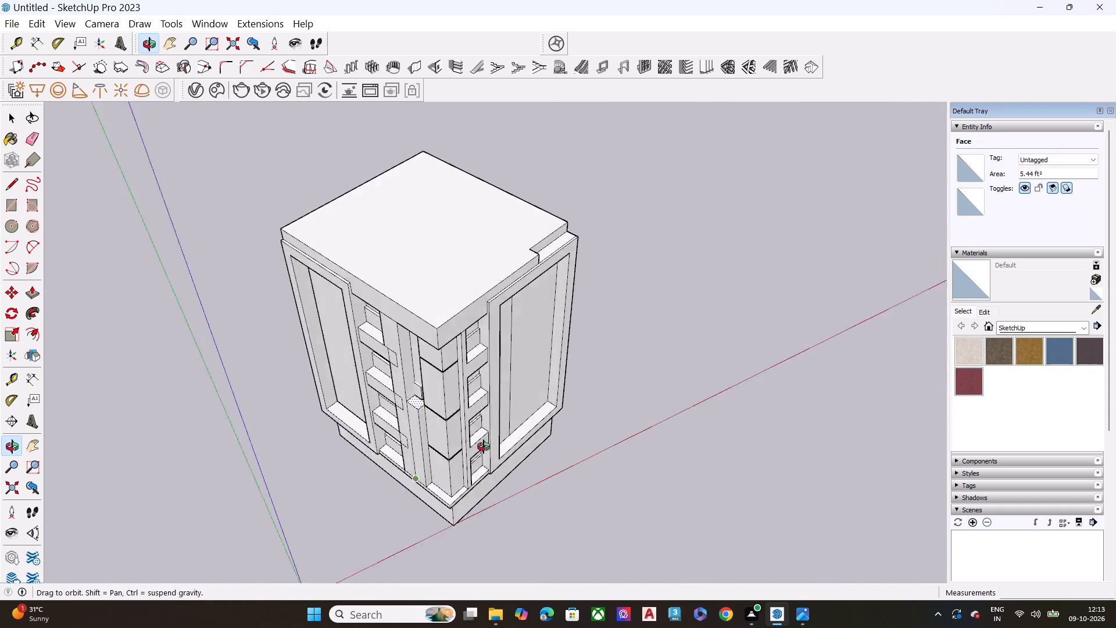
middle_drag(484, 447, 508, 447)
scroll(492, 452, up, 4)
click(417, 443)
Push the protruding patch above the pillar's top 3 1/4" inward, flush with the recess's back wall.
scroll(409, 369, up, 4)
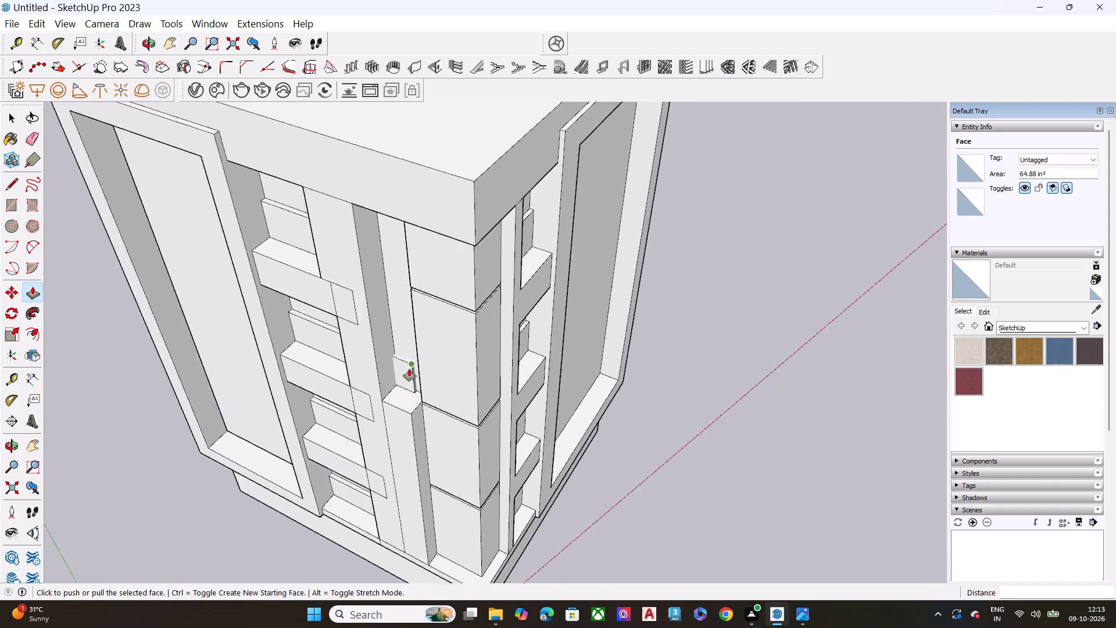
scroll(409, 369, up, 5)
key(space)
click(399, 376)
key(p)
click(399, 376)
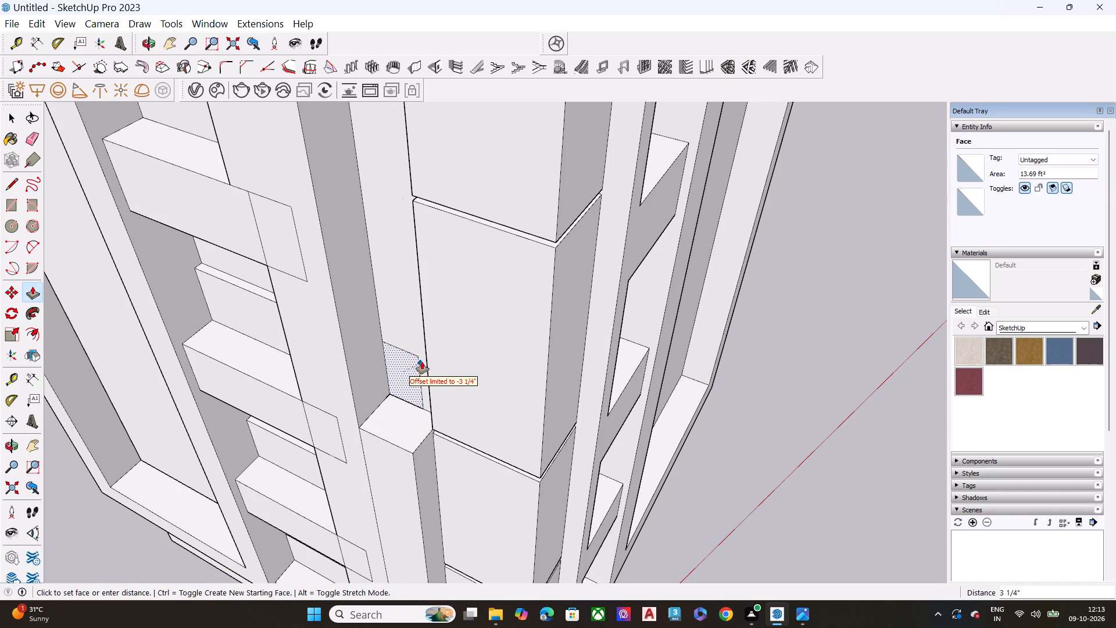
click(422, 360)
key(space)
middle_click(408, 363)
scroll(407, 362, up, 10)
middle_drag(413, 355, 476, 295)
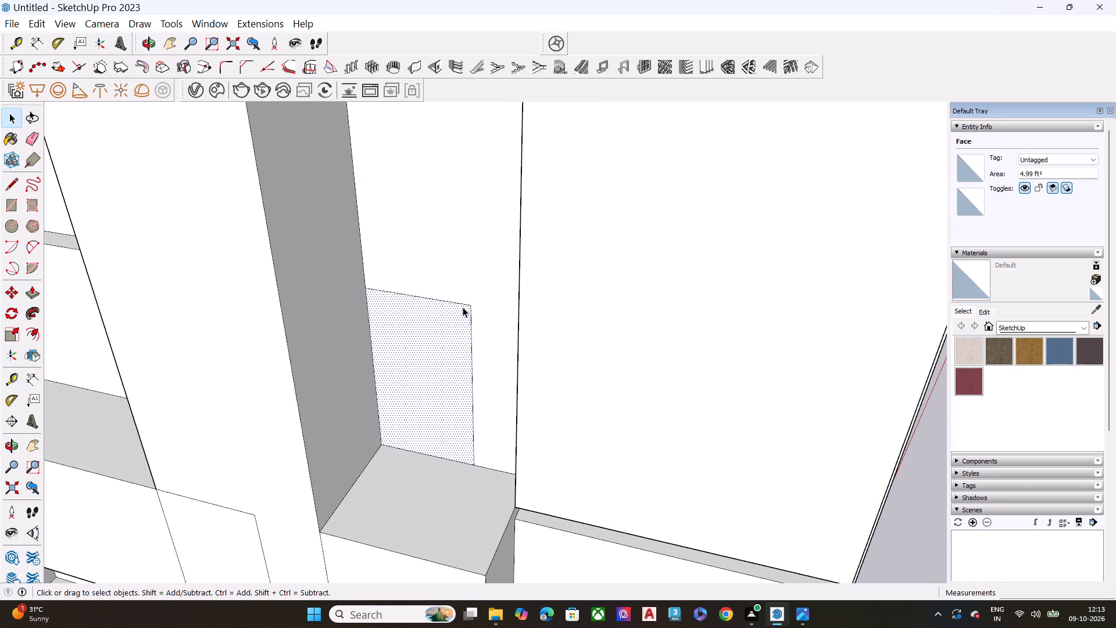
Delete the top and side edges outlining the flattened patch on the recess's back wall above the shorter pillar.
click(464, 305)
ctrl+click(469, 326)
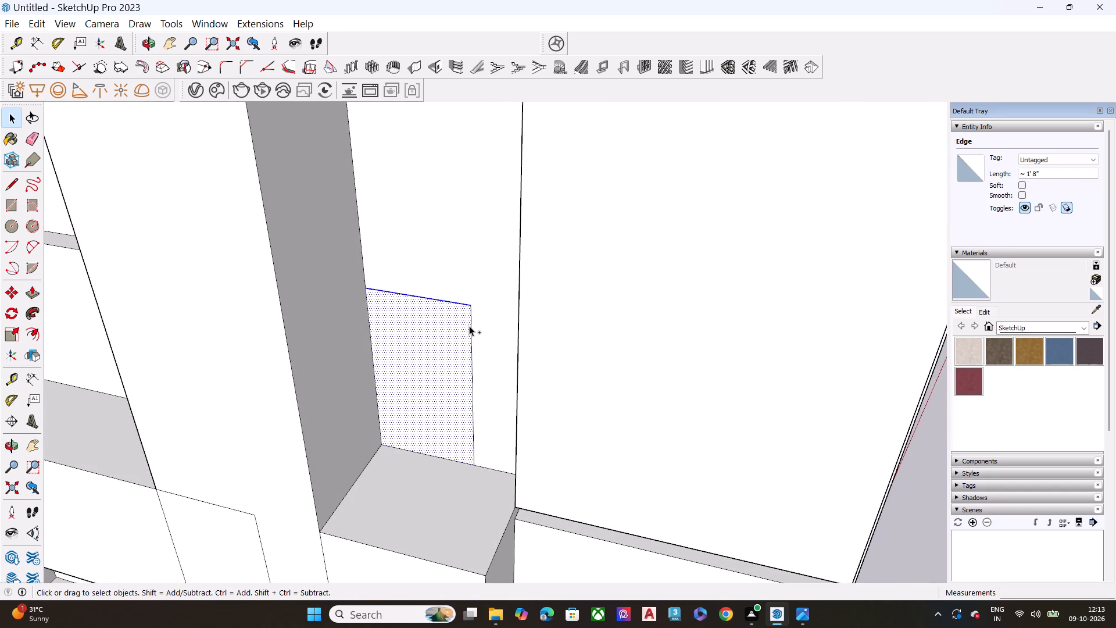
ctrl+click(470, 331)
ctrl+click(464, 337)
ctrl+click(474, 335)
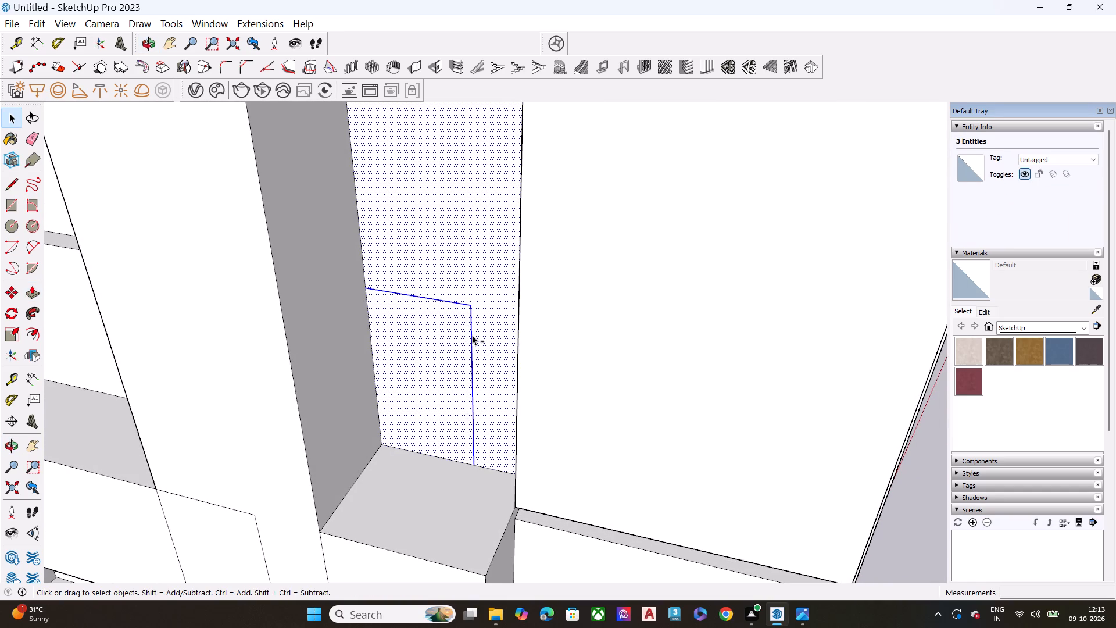
ctrl+click(470, 336)
scroll(434, 346, down, 5)
scroll(437, 345, up, 1)
scroll(437, 345, down, 1)
scroll(649, 380, down, 7)
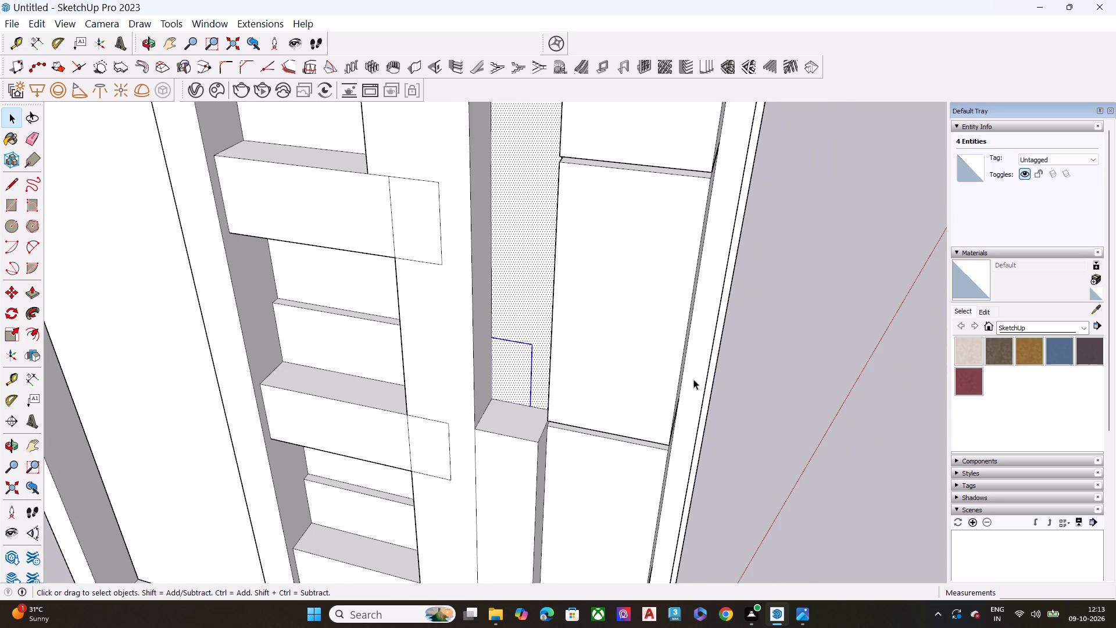
click(767, 381)
scroll(494, 376, up, 9)
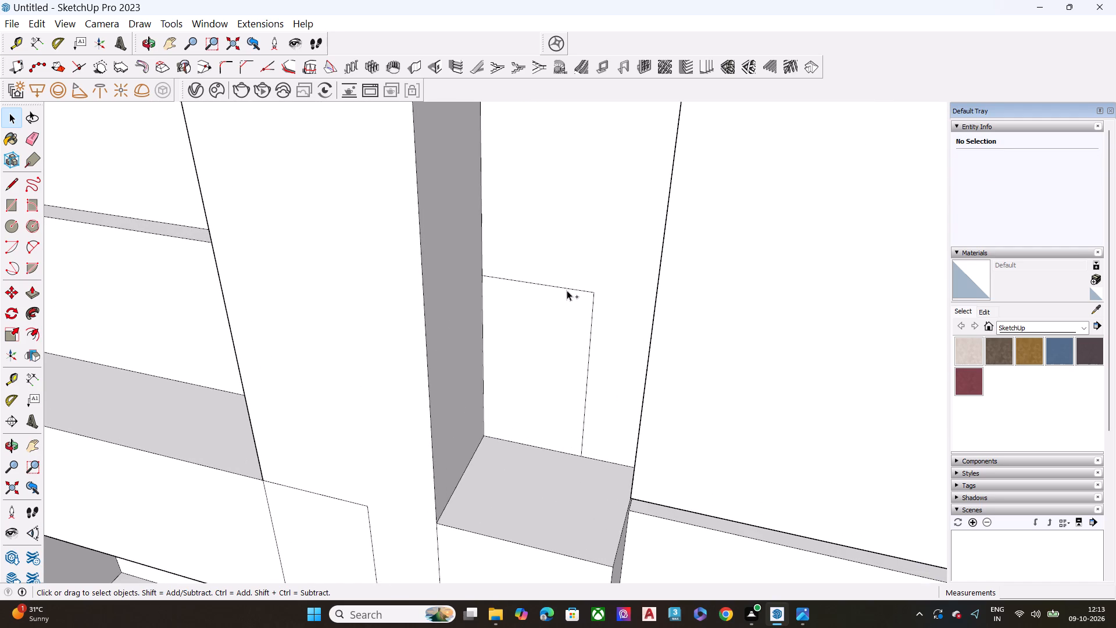
click(569, 288)
ctrl+click(592, 311)
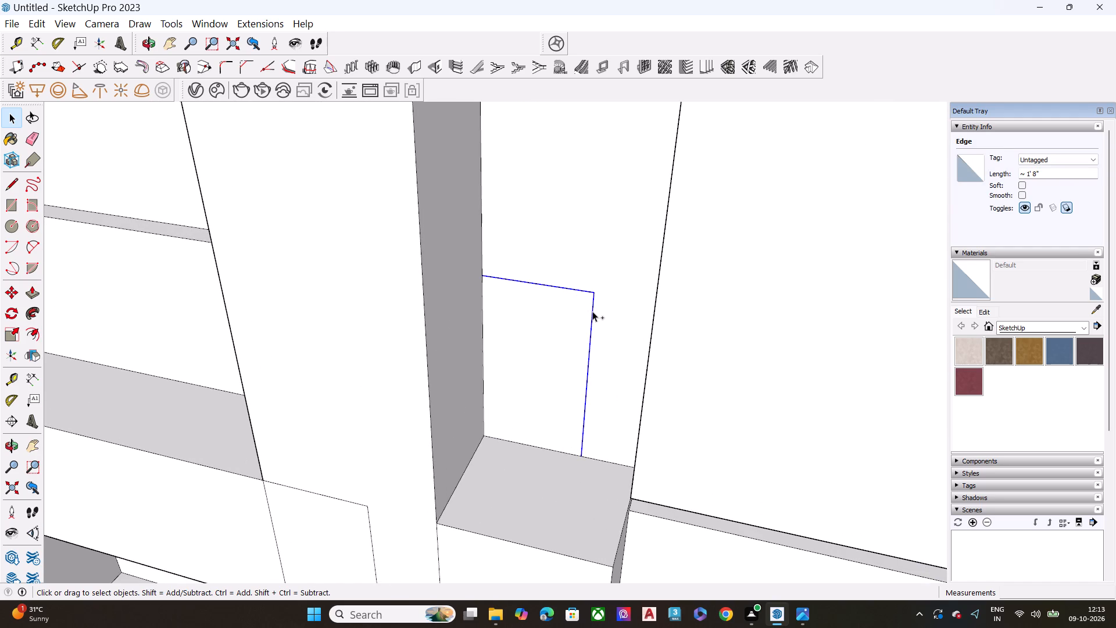
key(Delete)
Push the top face of the shorter pillar 20' 9 1/4" down to the base ledge.
scroll(586, 315, down, 8)
click(542, 418)
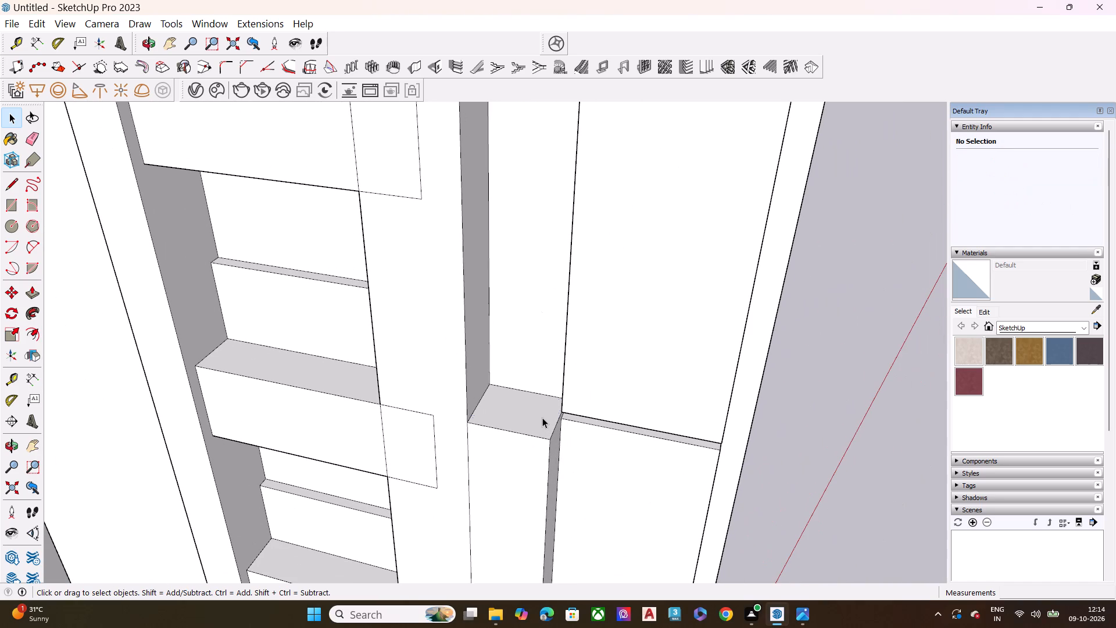
key(p)
click(542, 418)
scroll(525, 508, down, 3)
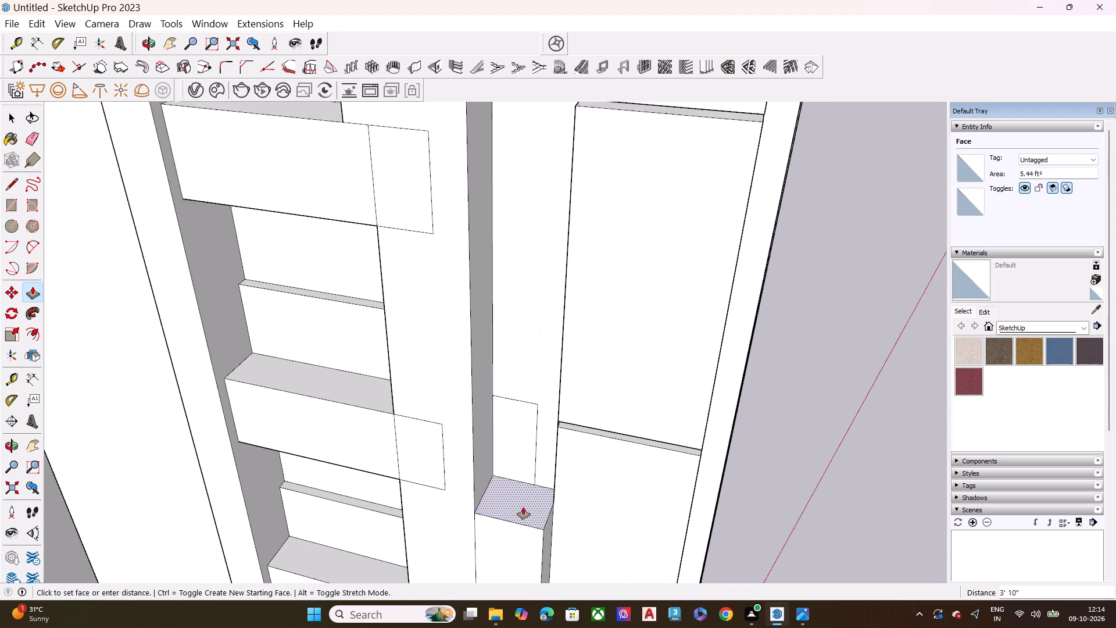
scroll(523, 507, down, 11)
middle_drag(525, 572, 526, 454)
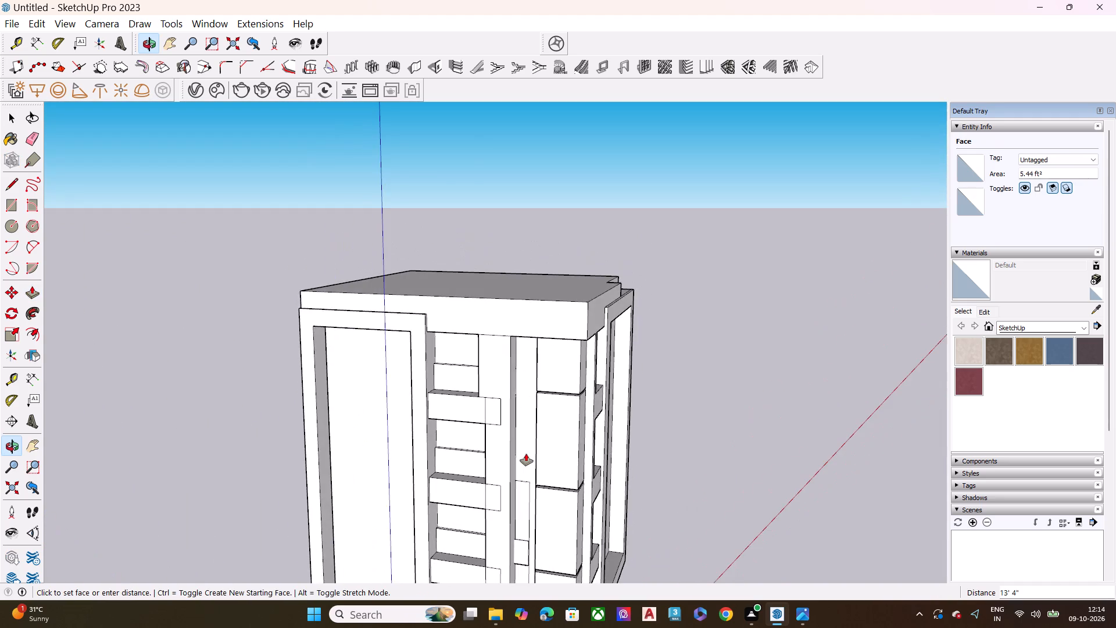
scroll(526, 451, down, 9)
scroll(532, 558, up, 1)
scroll(532, 558, down, 1)
scroll(532, 558, up, 10)
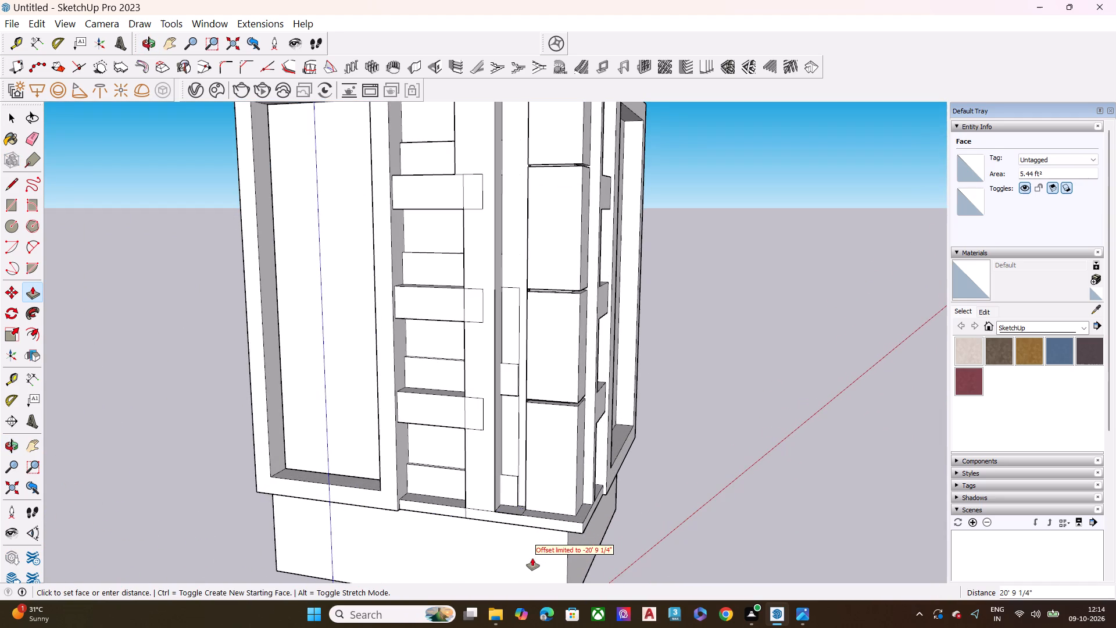
click(532, 558)
key(space)
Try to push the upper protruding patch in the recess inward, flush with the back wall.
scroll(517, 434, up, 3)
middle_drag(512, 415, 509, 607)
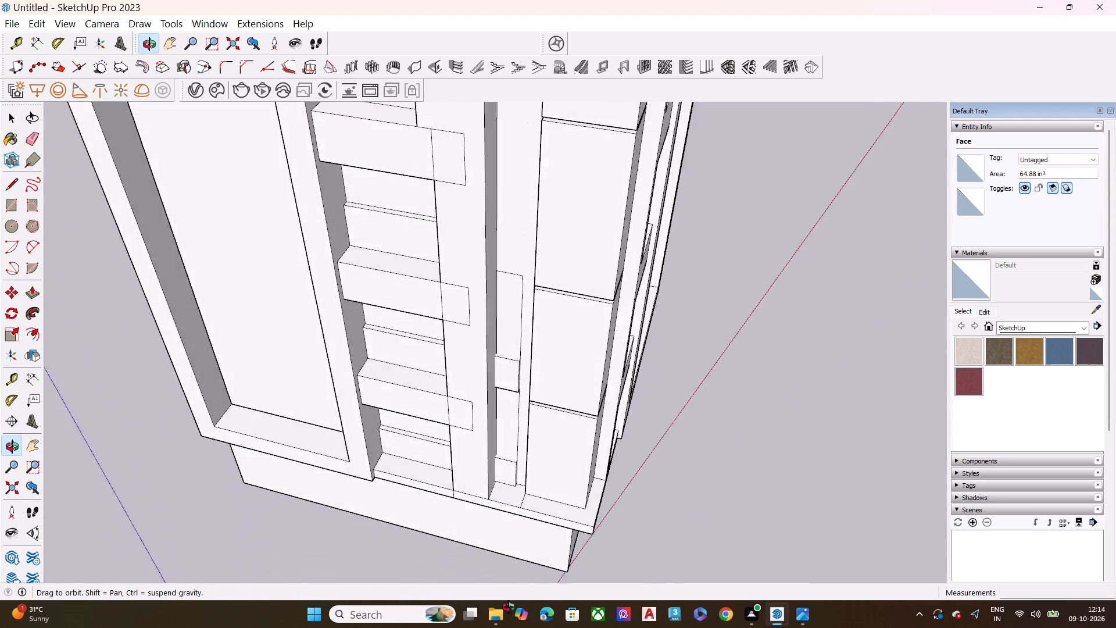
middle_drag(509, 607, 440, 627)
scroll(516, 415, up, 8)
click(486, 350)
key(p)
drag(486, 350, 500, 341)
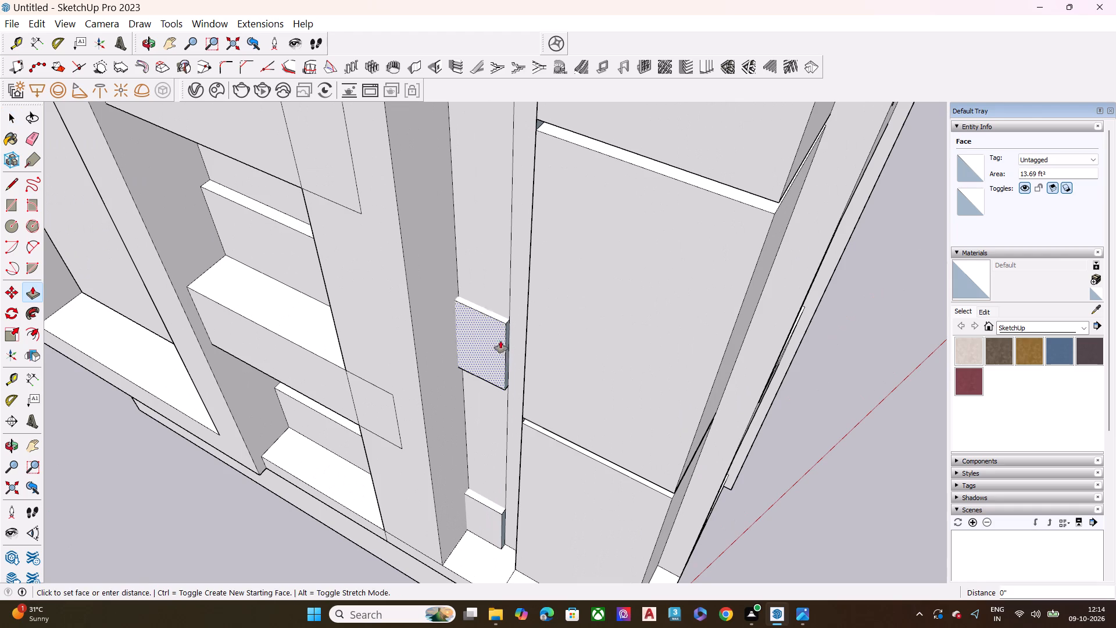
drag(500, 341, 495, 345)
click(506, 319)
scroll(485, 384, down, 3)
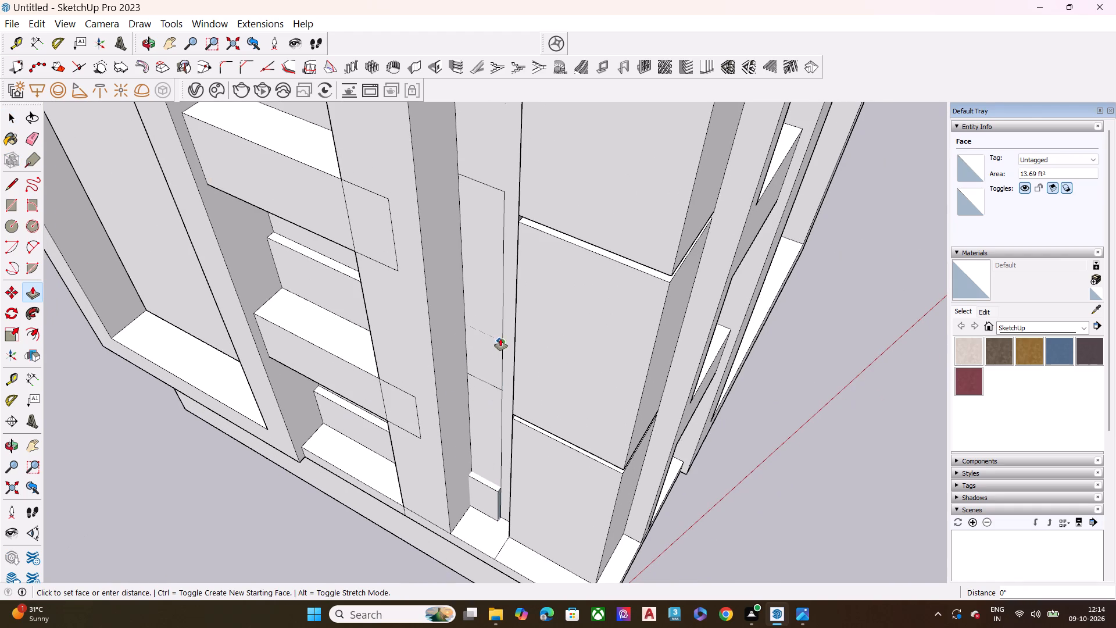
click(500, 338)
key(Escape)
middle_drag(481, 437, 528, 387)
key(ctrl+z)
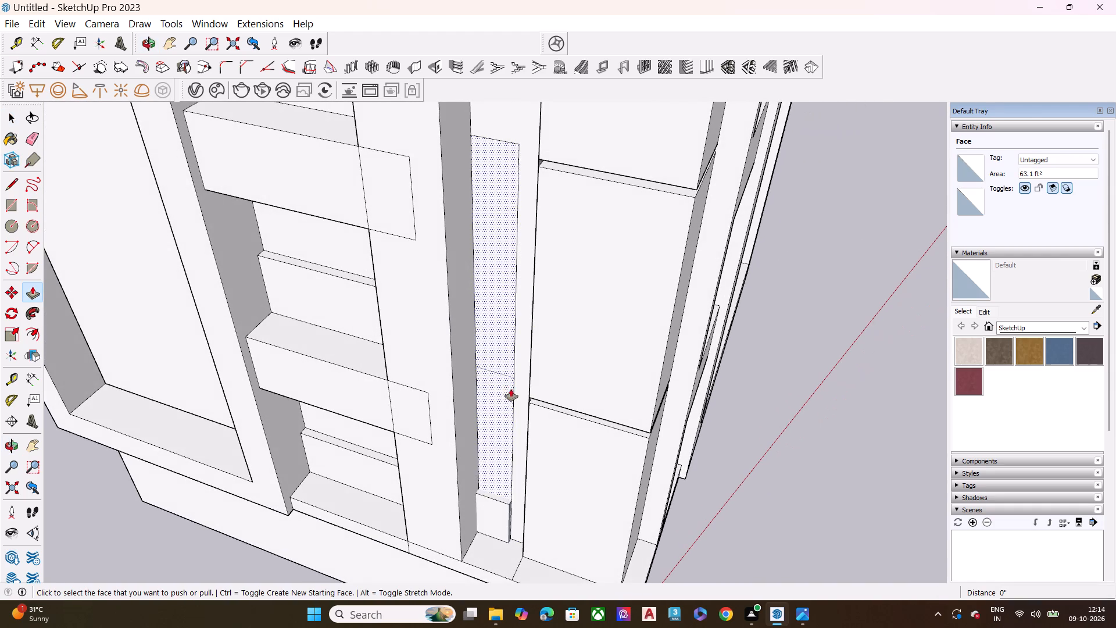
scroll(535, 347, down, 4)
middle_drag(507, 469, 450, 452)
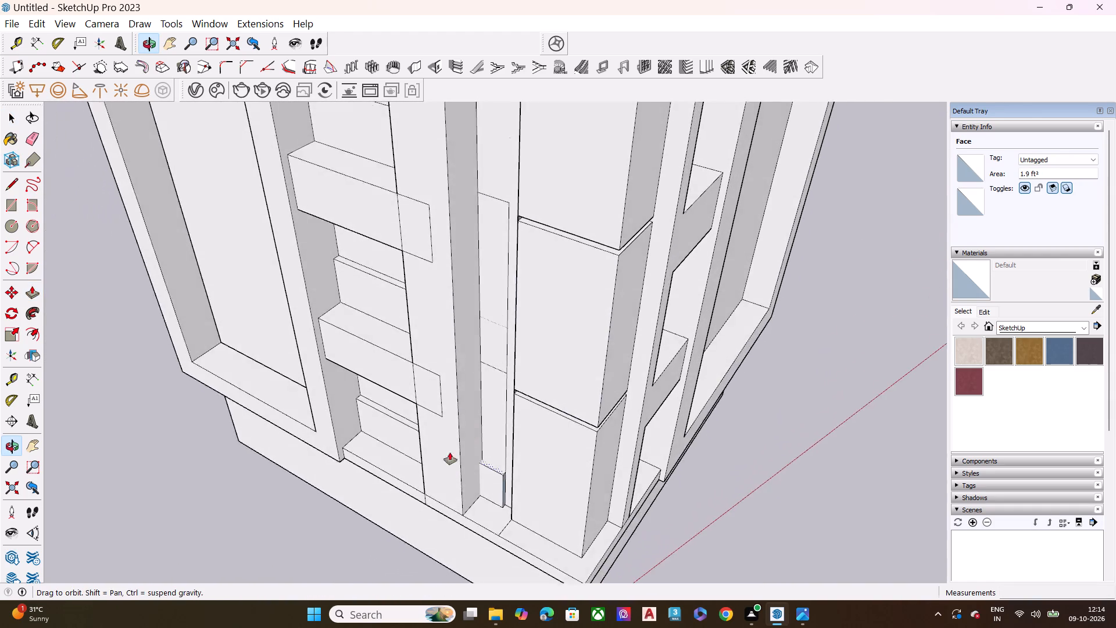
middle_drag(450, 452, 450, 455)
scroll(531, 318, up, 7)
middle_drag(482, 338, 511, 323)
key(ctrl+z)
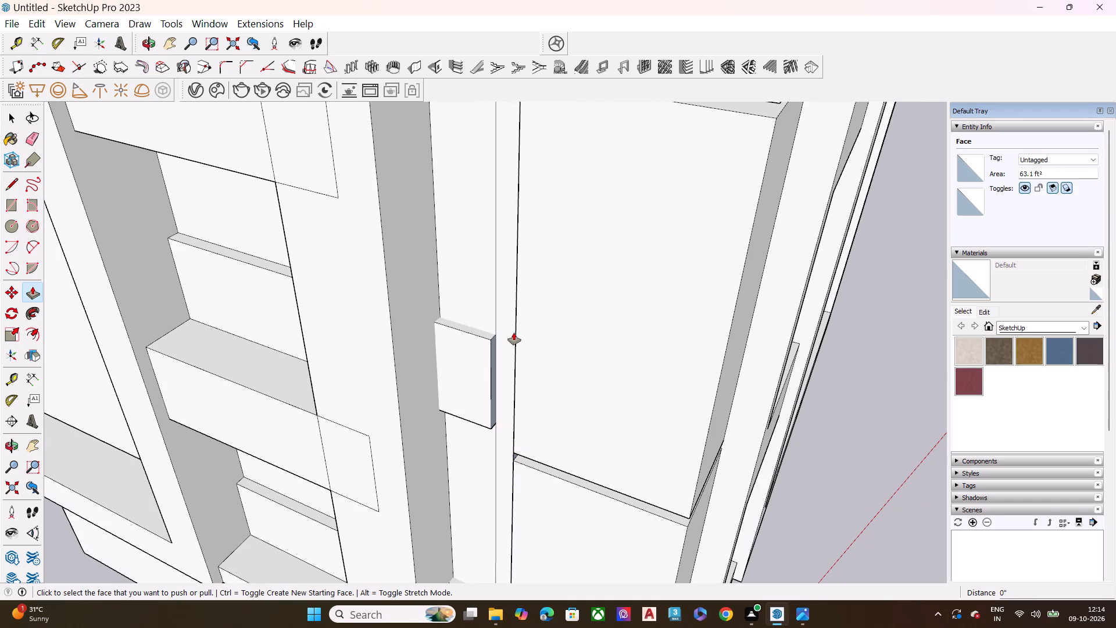
Push the upper protruding patch in the recess 3 1/4" inward, flush with the back wall.
click(480, 353)
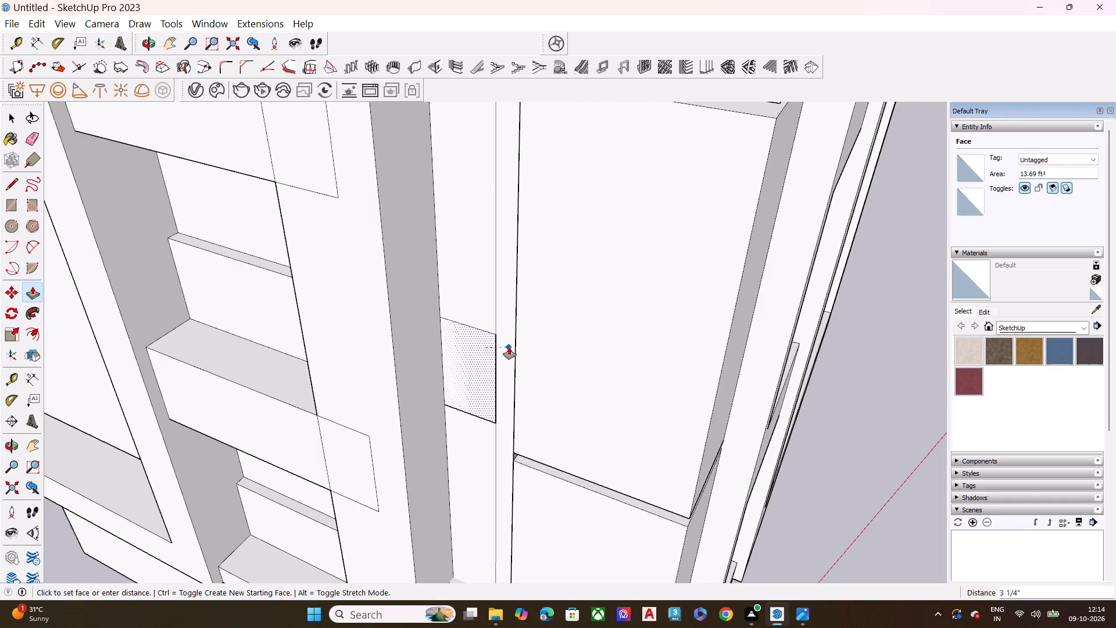
click(509, 347)
key(space)
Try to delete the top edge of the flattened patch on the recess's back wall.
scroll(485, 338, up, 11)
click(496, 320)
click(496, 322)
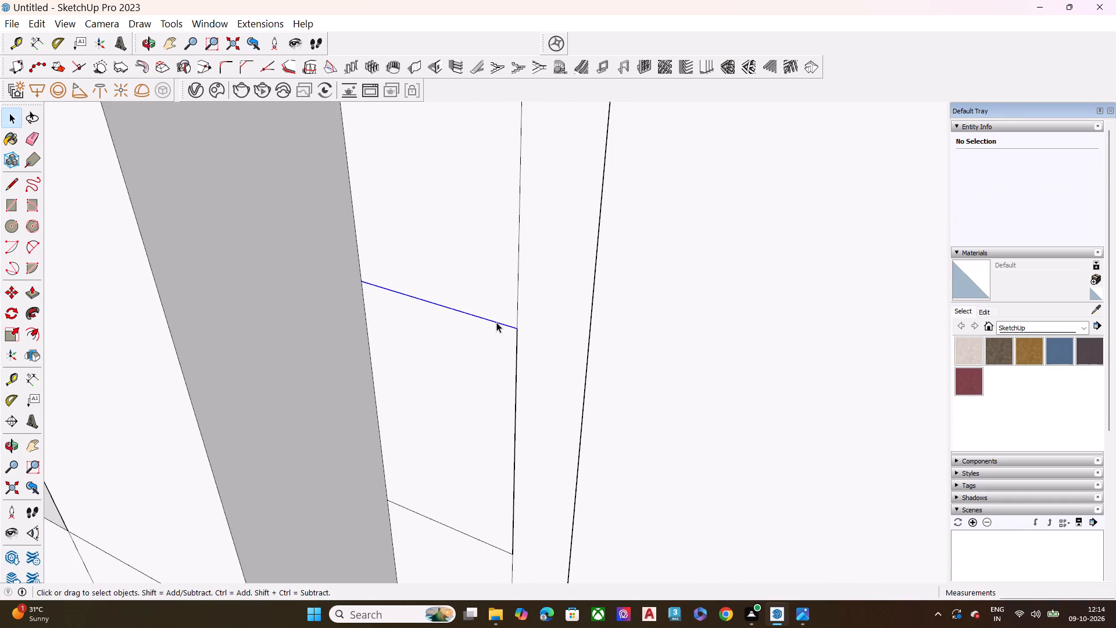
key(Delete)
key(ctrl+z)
Delete the leftover side, top and bottom edges of the flattened patch on the recess's back wall.
scroll(478, 326, down, 8)
middle_drag(419, 383, 598, 291)
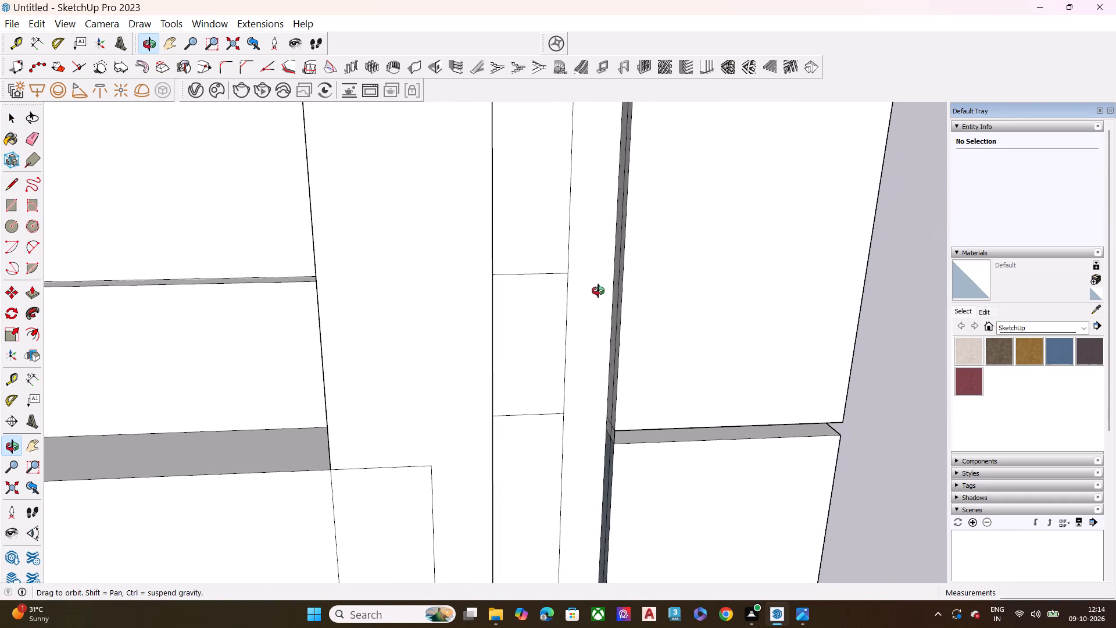
middle_drag(598, 291, 316, 312)
scroll(463, 313, up, 5)
scroll(464, 313, down, 1)
scroll(464, 313, up, 5)
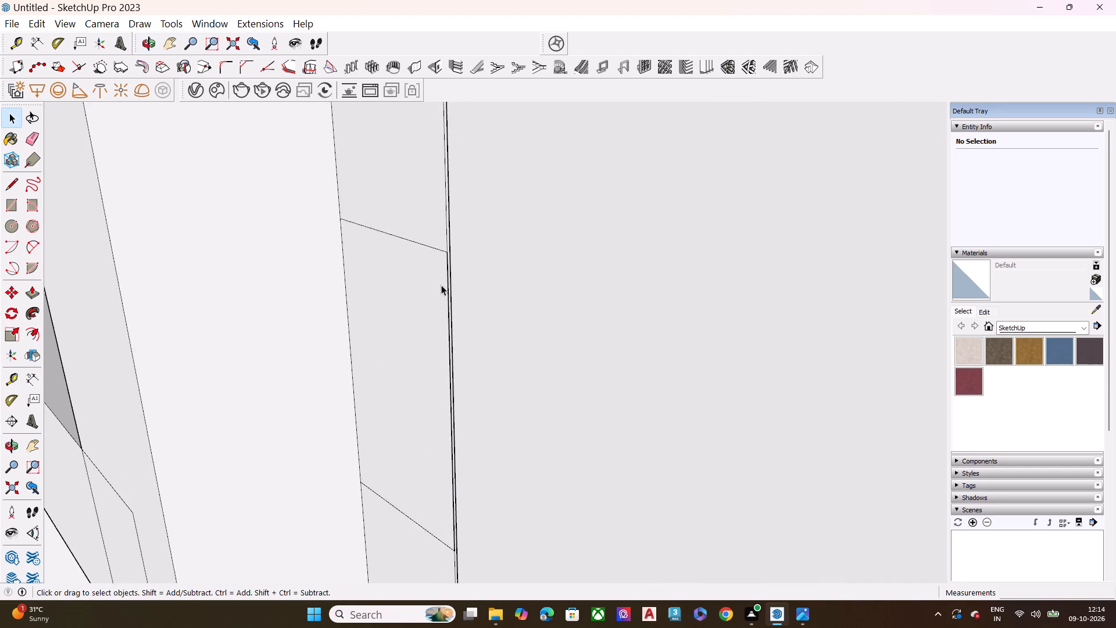
scroll(453, 274, up, 7)
middle_drag(447, 265, 489, 265)
scroll(473, 263, up, 10)
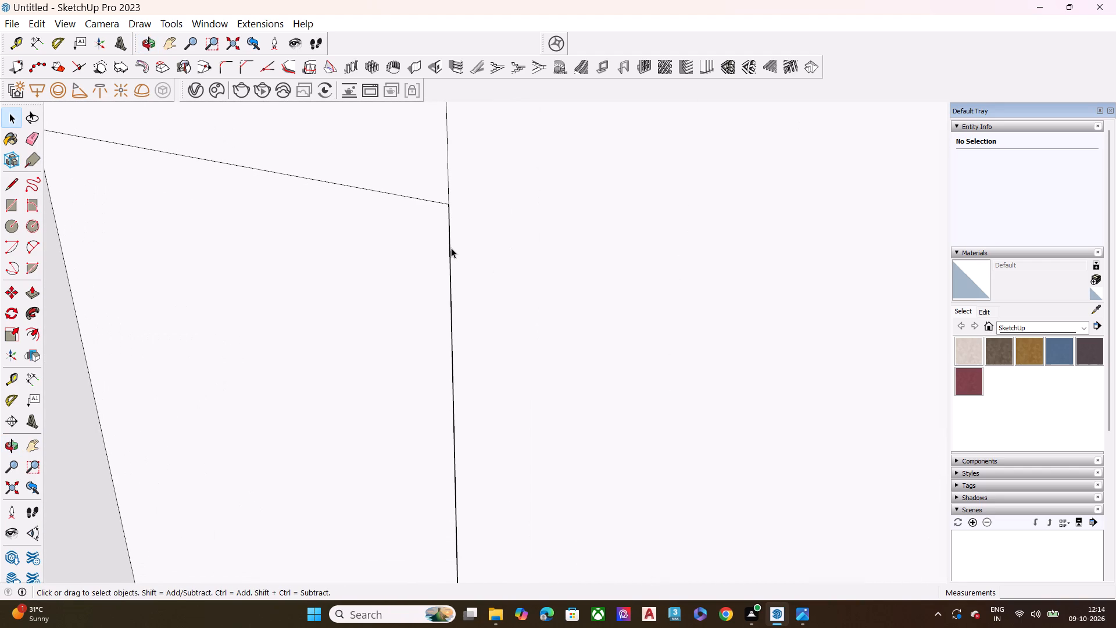
click(451, 248)
key(Delete)
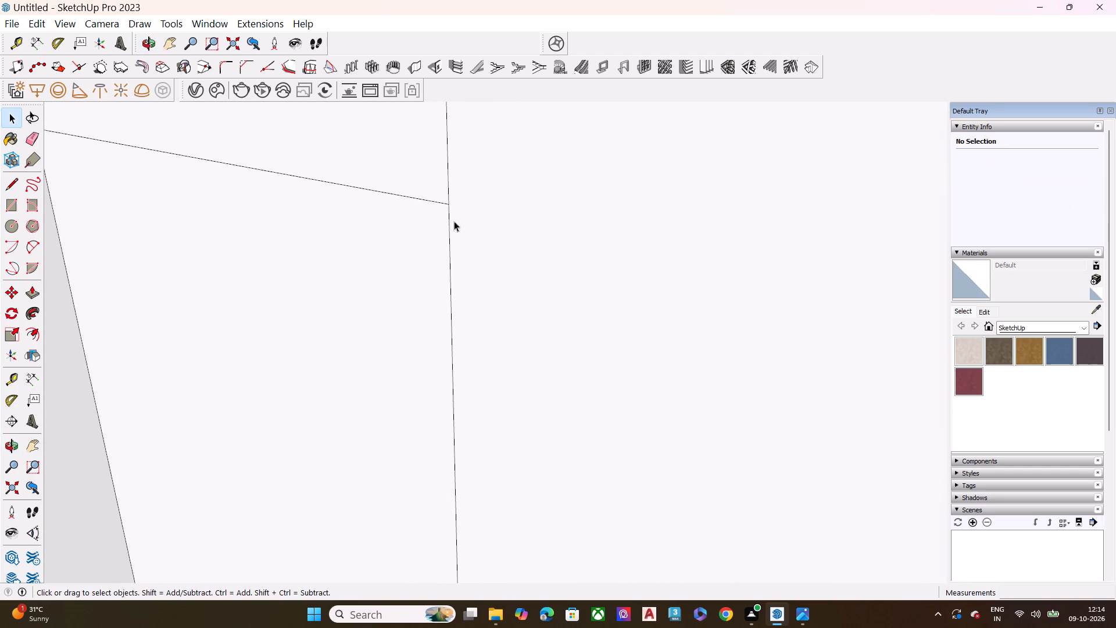
click(443, 202)
key(Delete)
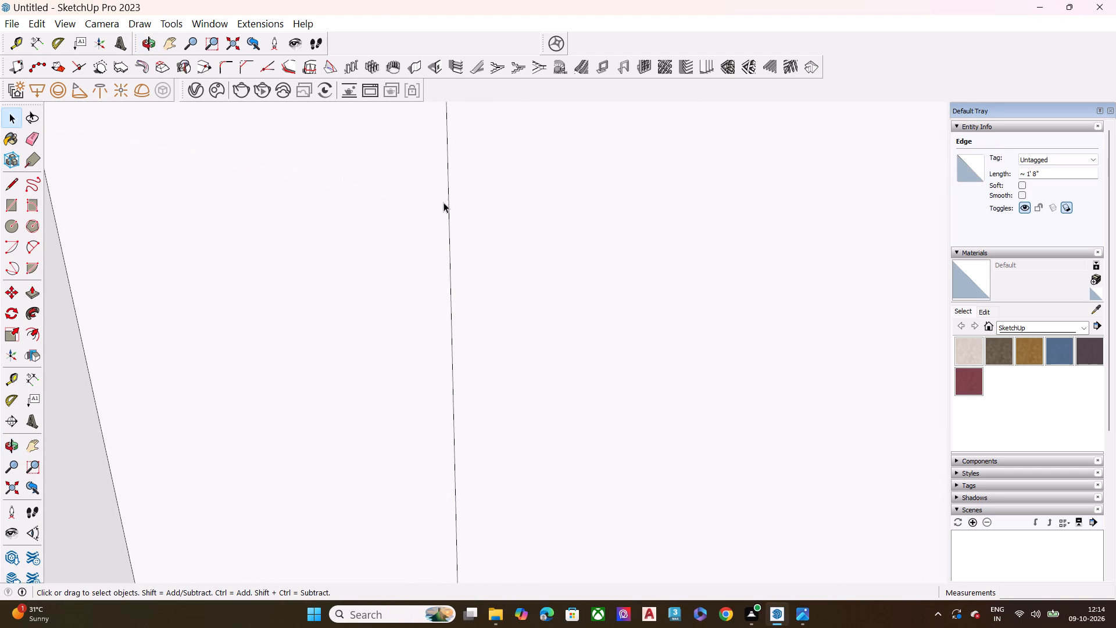
scroll(472, 206, down, 9)
scroll(489, 205, down, 13)
scroll(458, 412, up, 7)
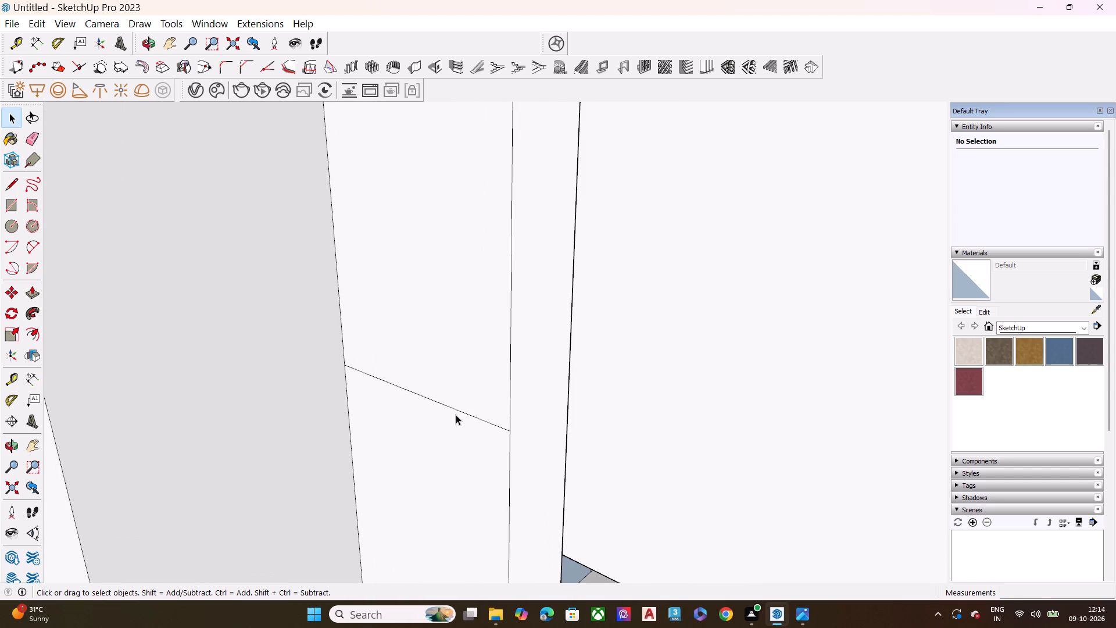
click(464, 413)
key(Delete)
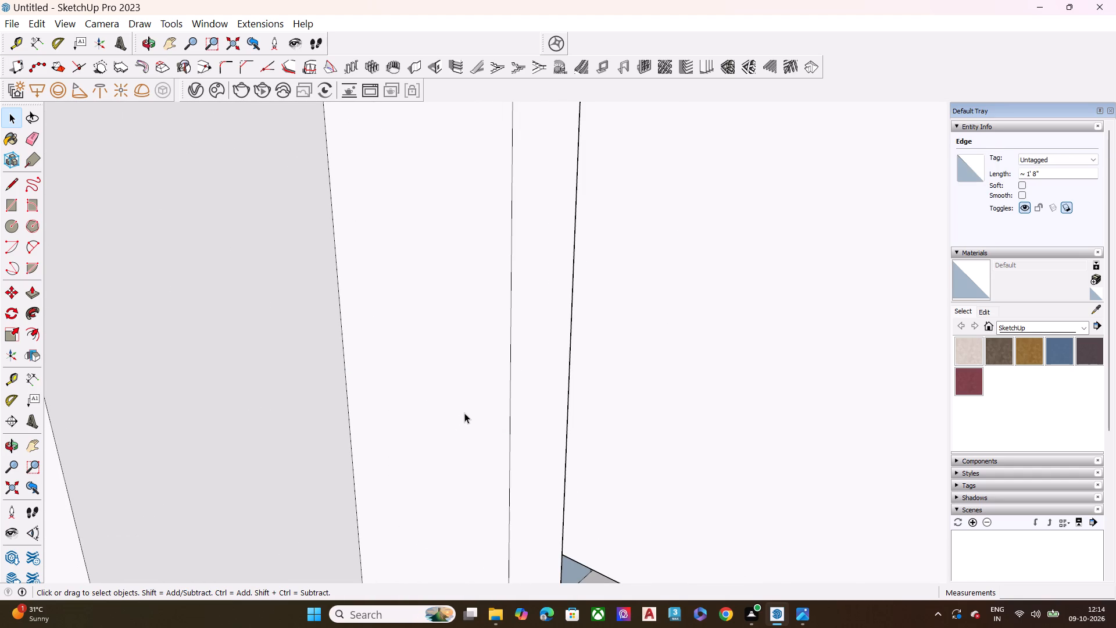
Delete the short vertical edge crossing the corner column's seam on its side facing the recess.
scroll(496, 347, down, 8)
scroll(564, 327, down, 5)
middle_drag(551, 401, 807, 331)
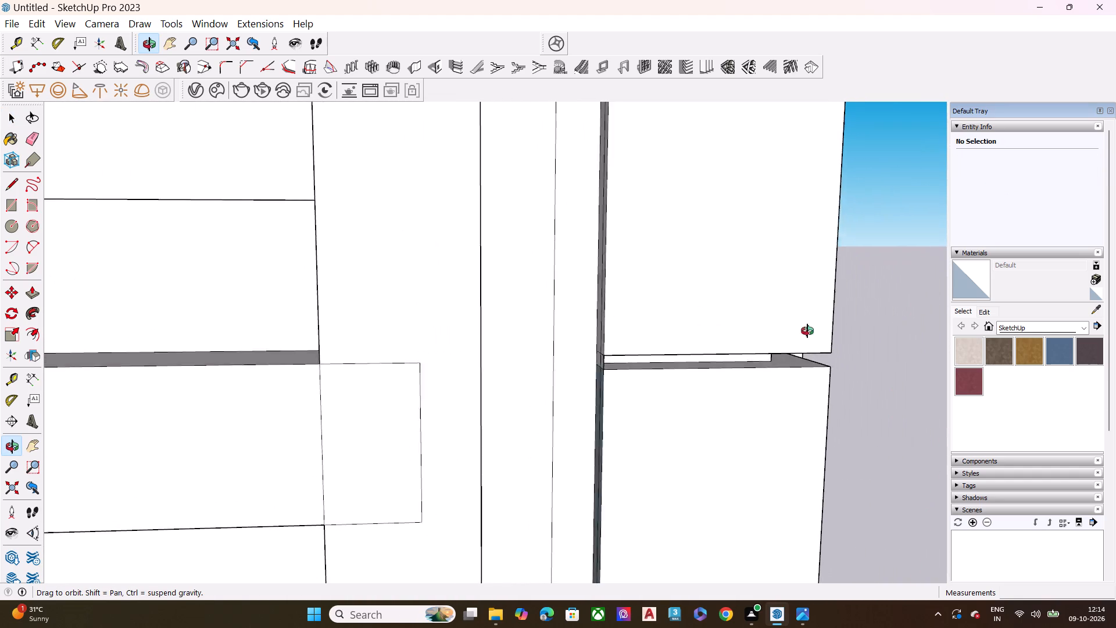
middle_drag(807, 331, 932, 341)
middle_drag(691, 373, 637, 307)
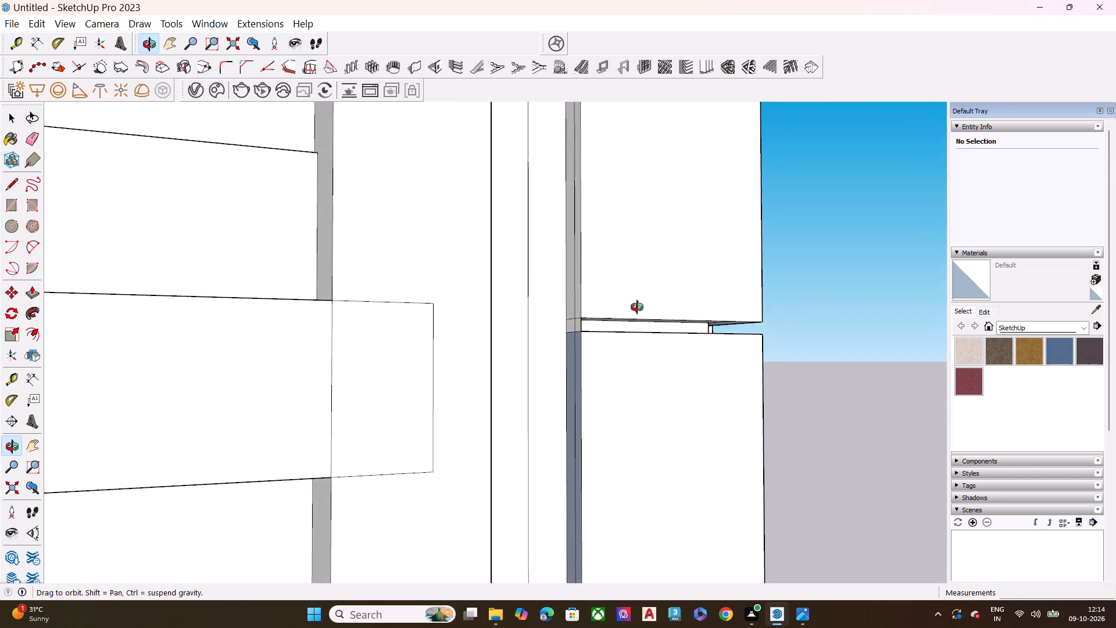
middle_drag(637, 307, 686, 298)
middle_drag(686, 298, 724, 401)
scroll(721, 401, up, 1)
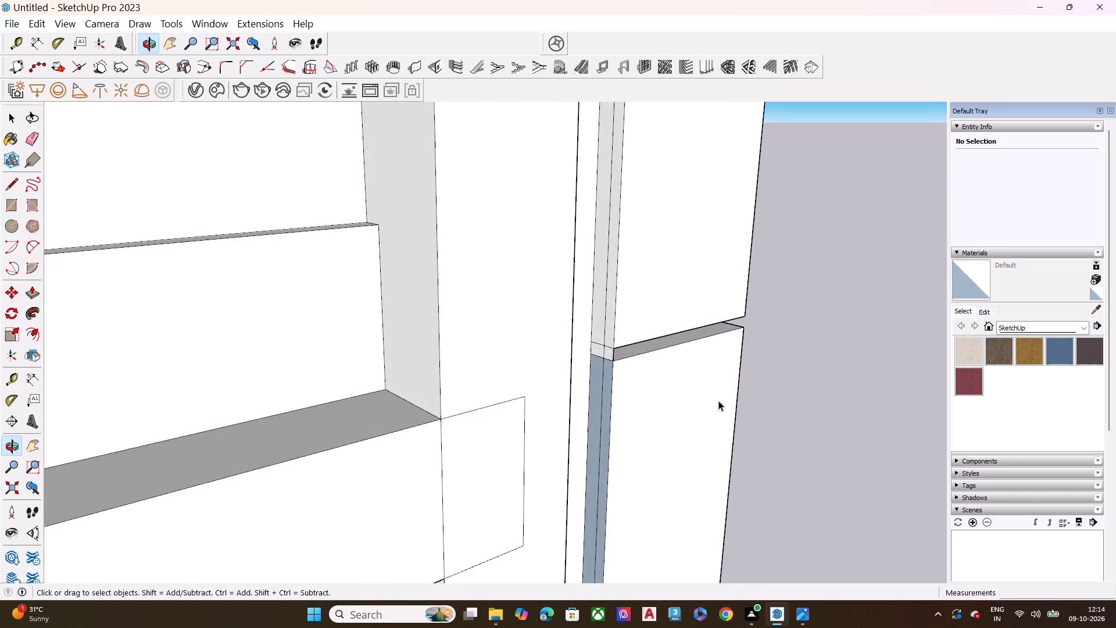
scroll(718, 401, up, 1)
scroll(655, 359, down, 18)
scroll(650, 324, down, 4)
scroll(634, 332, up, 1)
scroll(632, 332, down, 3)
middle_drag(658, 318, 622, 319)
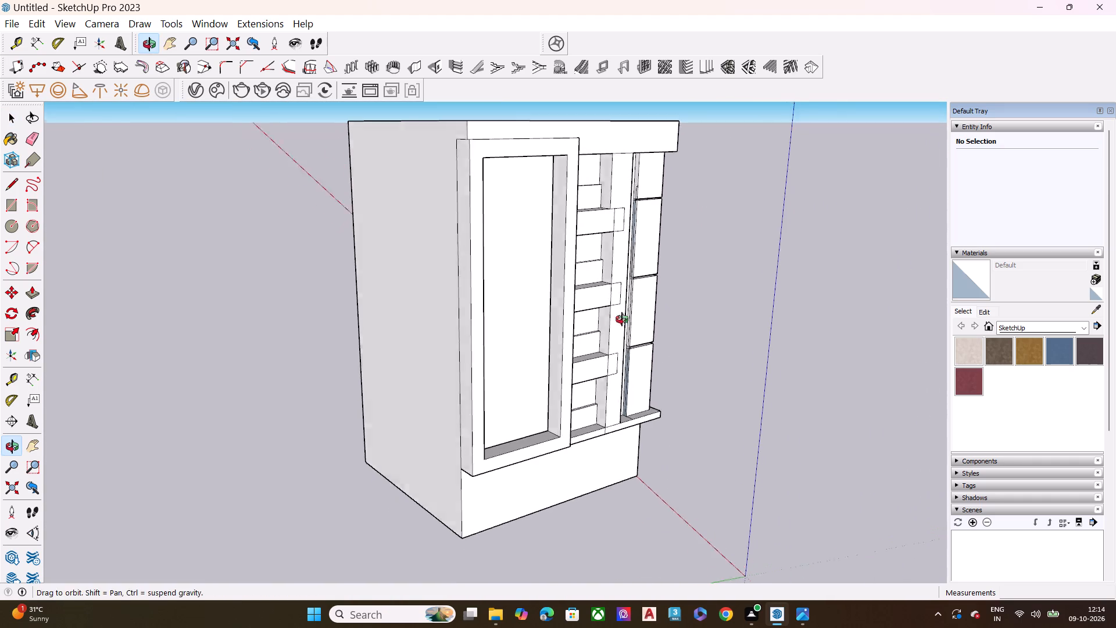
middle_drag(622, 319, 582, 324)
scroll(685, 209, up, 8)
middle_drag(613, 212, 655, 207)
scroll(613, 212, up, 1)
scroll(564, 215, up, 7)
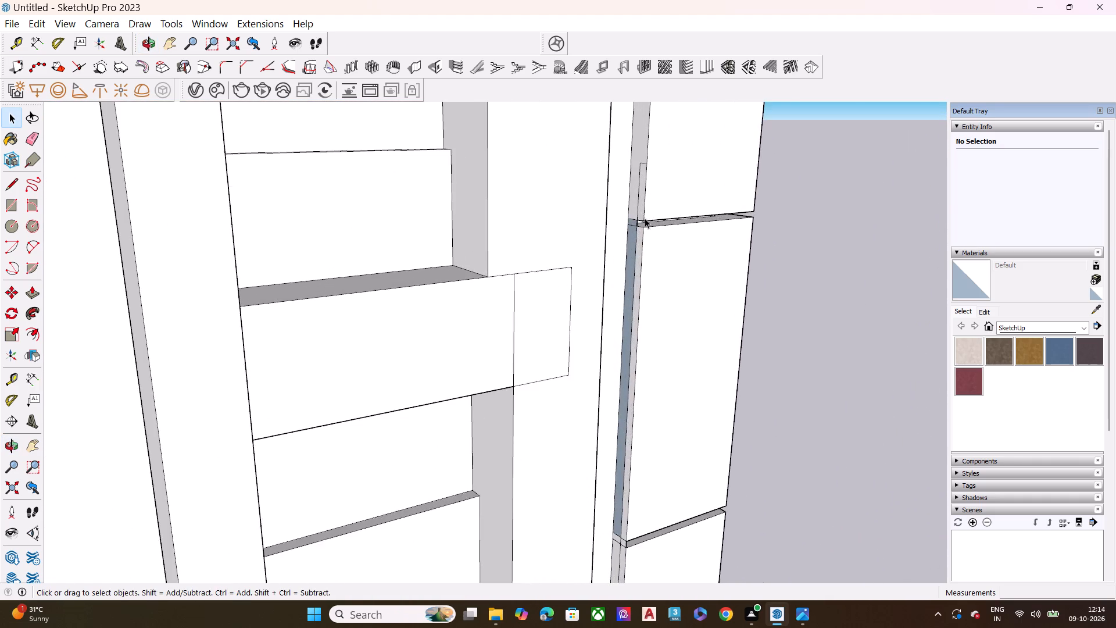
scroll(632, 224, up, 10)
middle_click(632, 224)
middle_drag(646, 223, 655, 219)
click(648, 222)
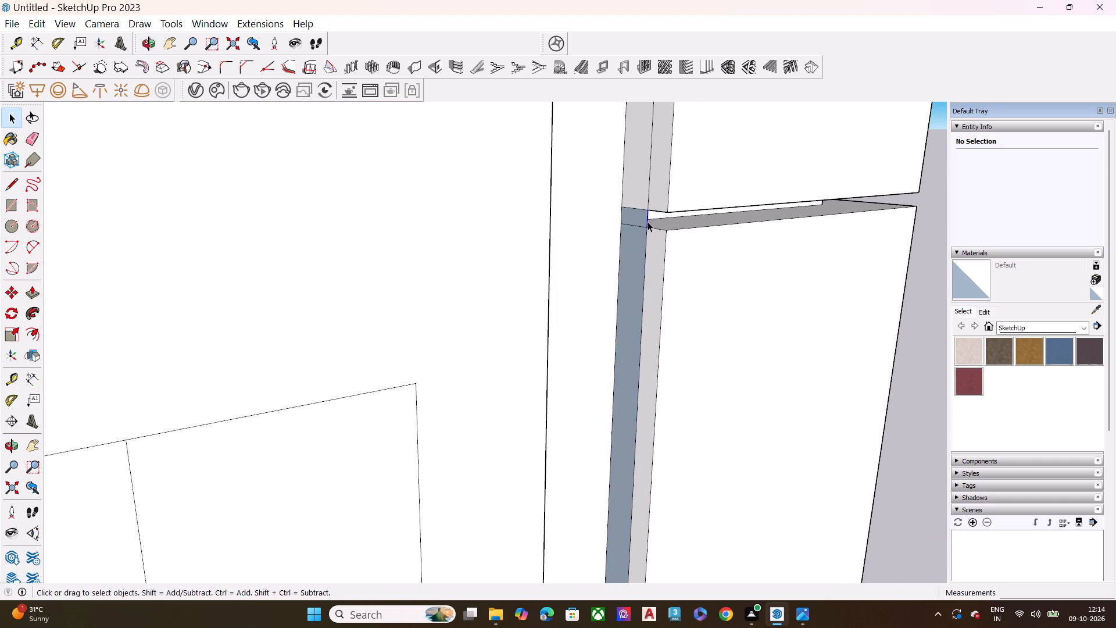
key(Delete)
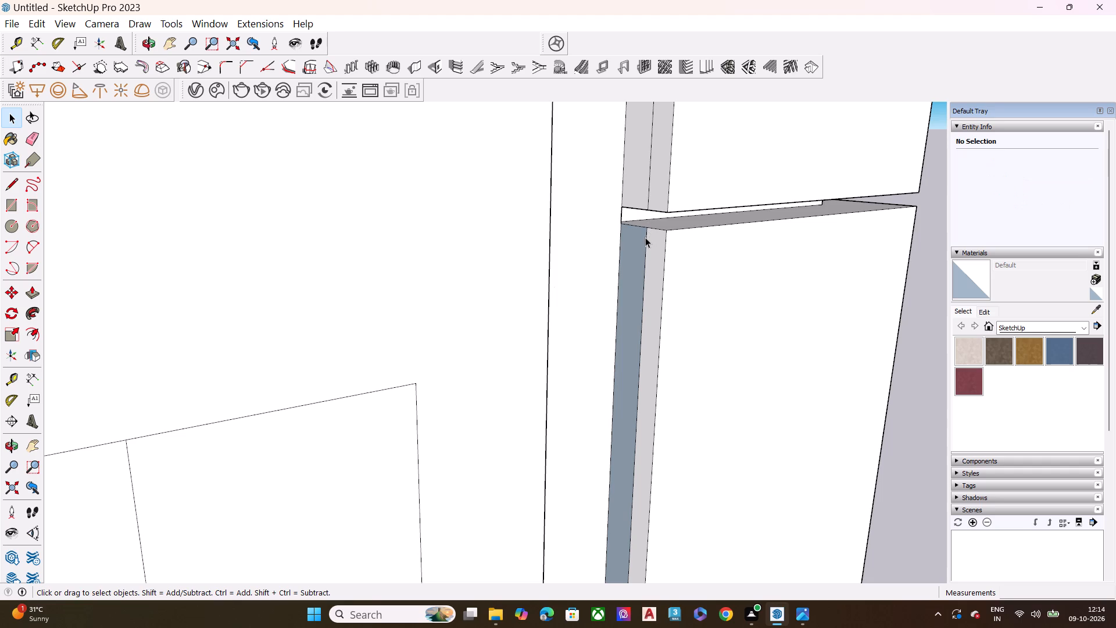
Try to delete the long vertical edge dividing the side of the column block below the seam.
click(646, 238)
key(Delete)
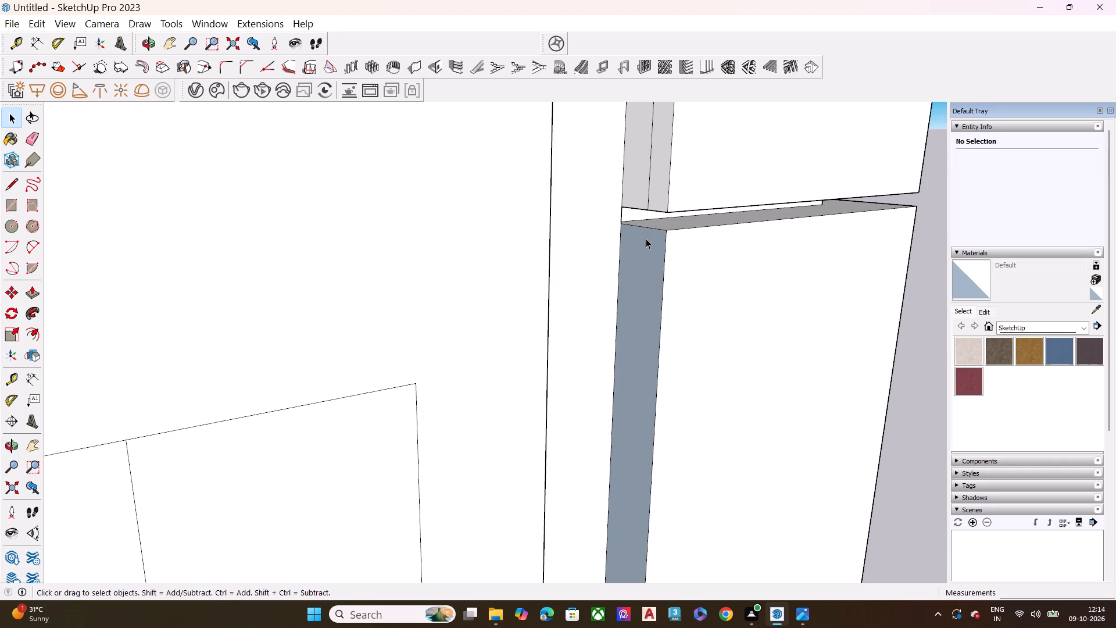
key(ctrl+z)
Delete the short vertical edge at the inner end of the same column seam.
click(622, 219)
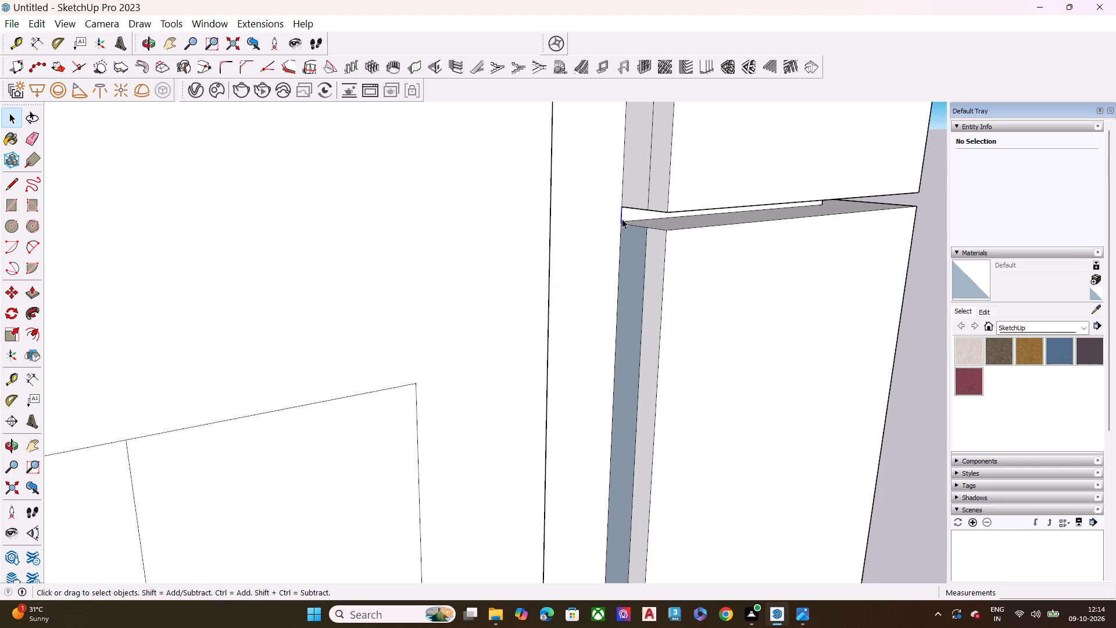
key(Delete)
scroll(609, 223, down, 8)
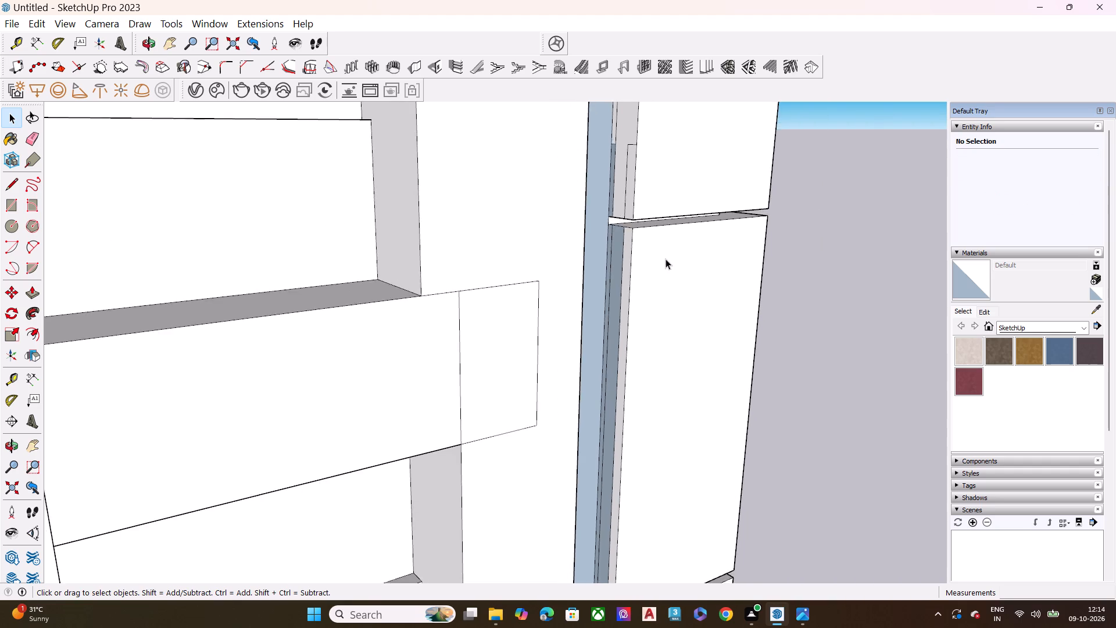
Undo the last edge deletion at the inner end of the corner column's seam.
middle_drag(663, 259, 396, 258)
scroll(532, 173, down, 8)
middle_drag(594, 280, 515, 262)
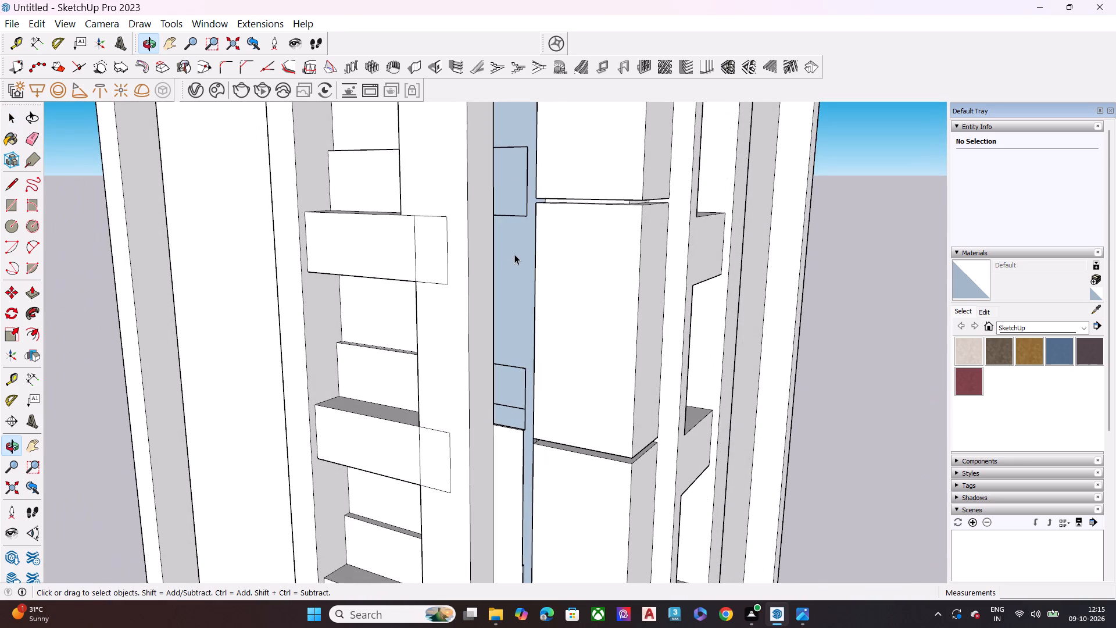
key(ctrl+z)
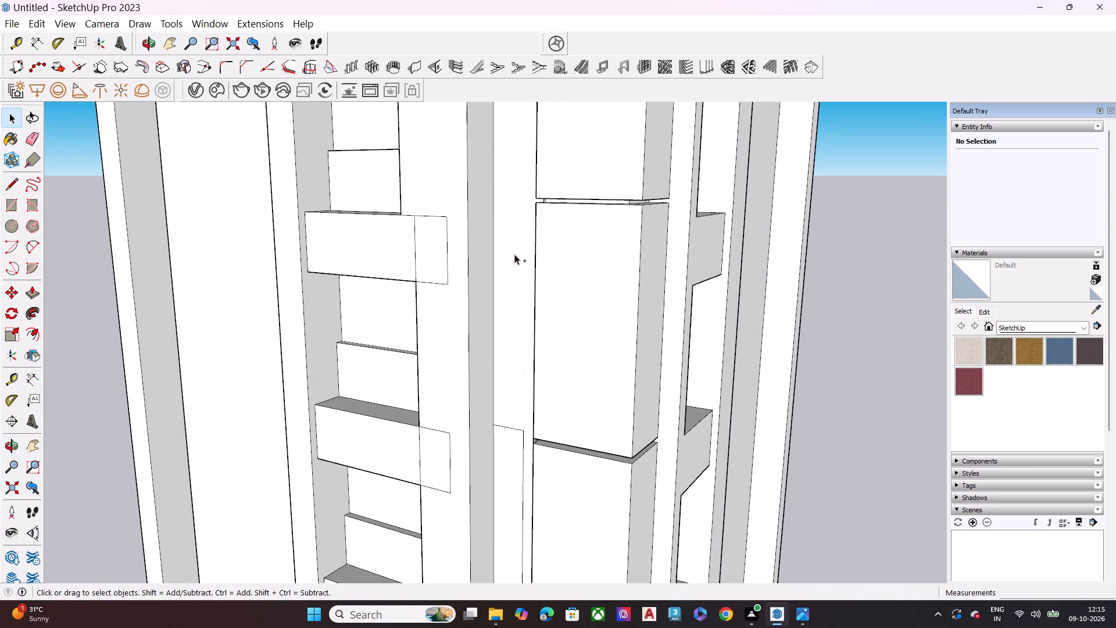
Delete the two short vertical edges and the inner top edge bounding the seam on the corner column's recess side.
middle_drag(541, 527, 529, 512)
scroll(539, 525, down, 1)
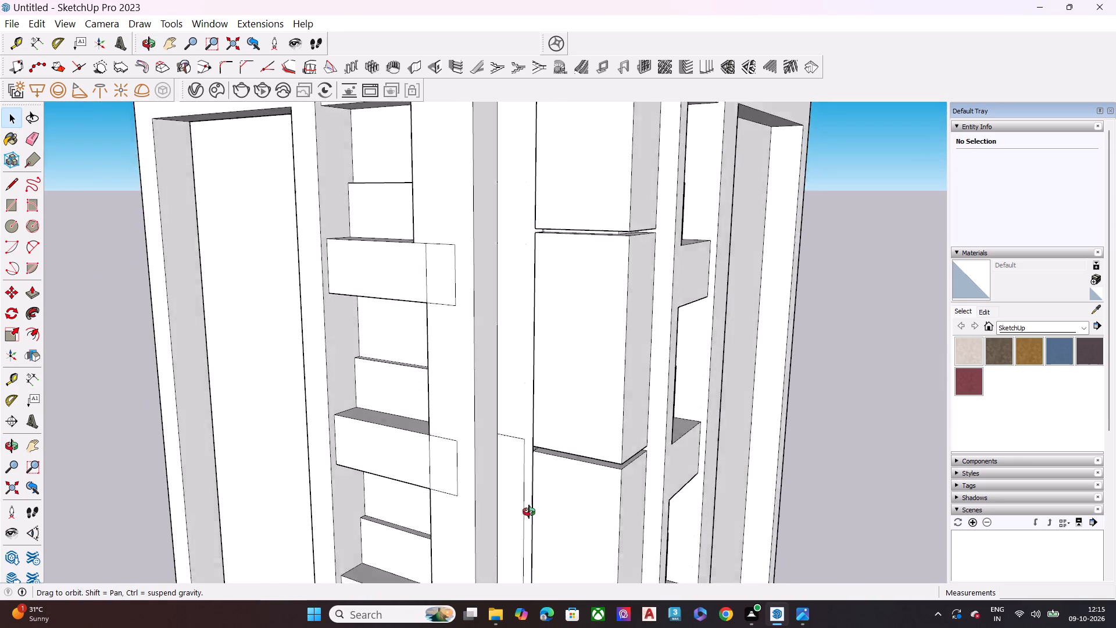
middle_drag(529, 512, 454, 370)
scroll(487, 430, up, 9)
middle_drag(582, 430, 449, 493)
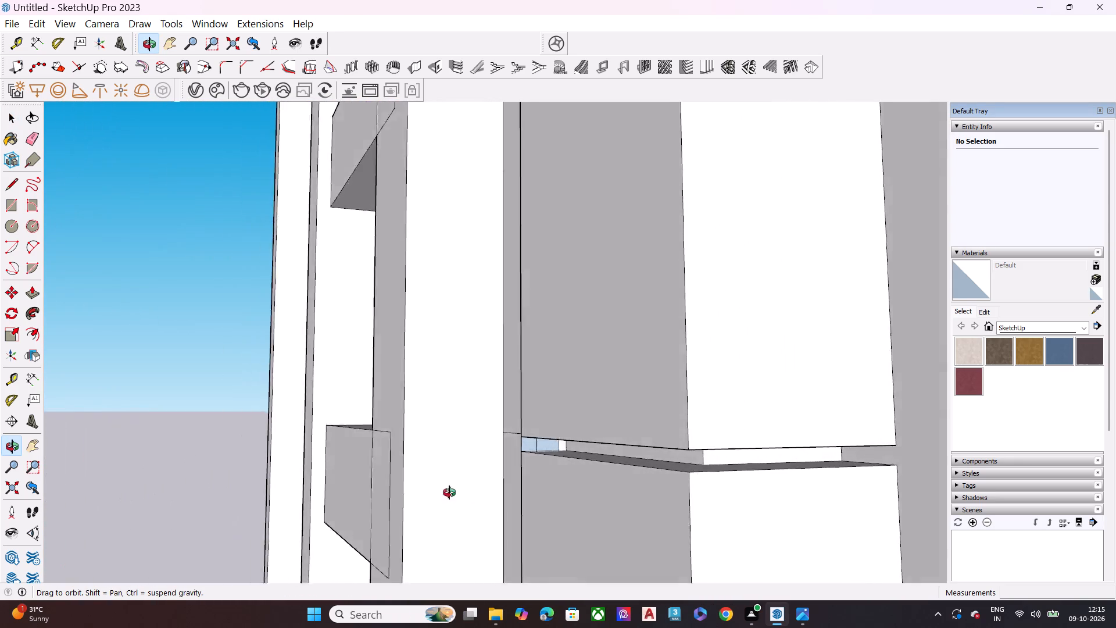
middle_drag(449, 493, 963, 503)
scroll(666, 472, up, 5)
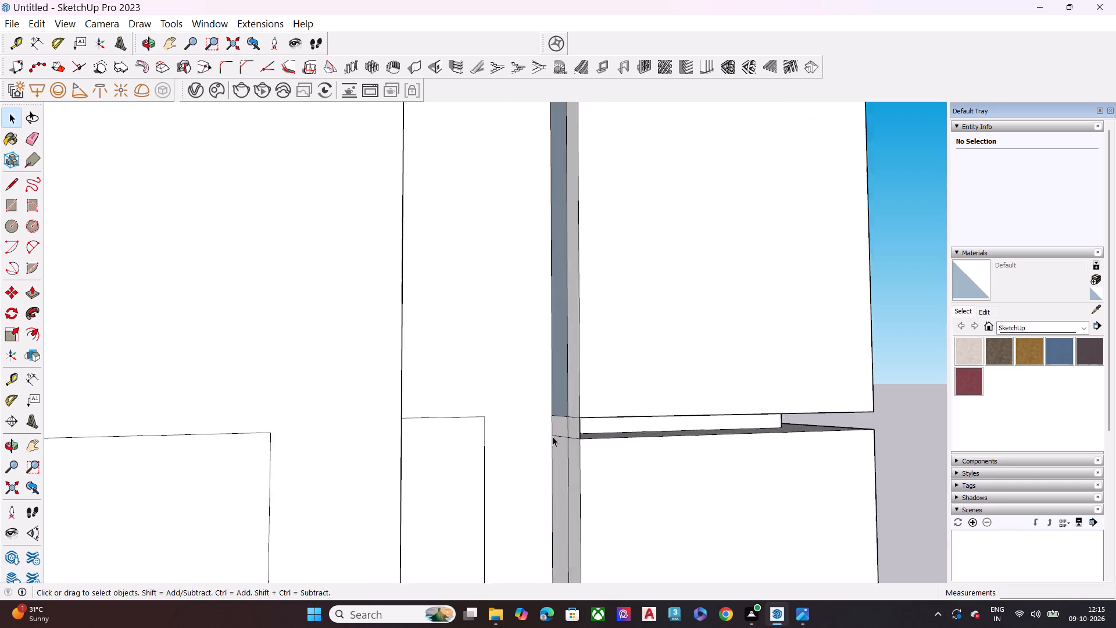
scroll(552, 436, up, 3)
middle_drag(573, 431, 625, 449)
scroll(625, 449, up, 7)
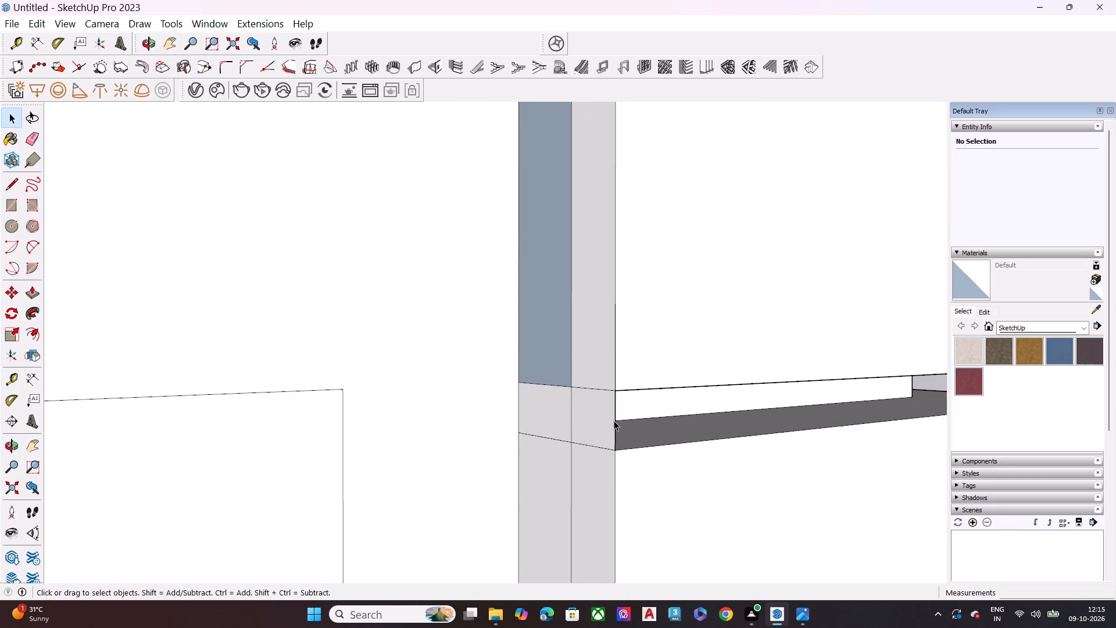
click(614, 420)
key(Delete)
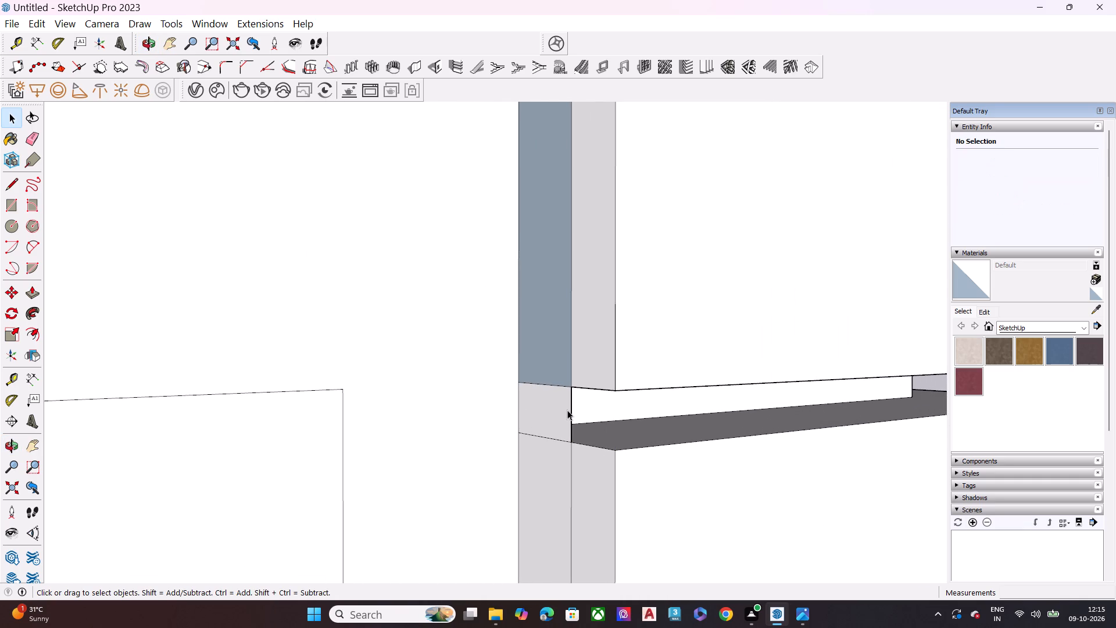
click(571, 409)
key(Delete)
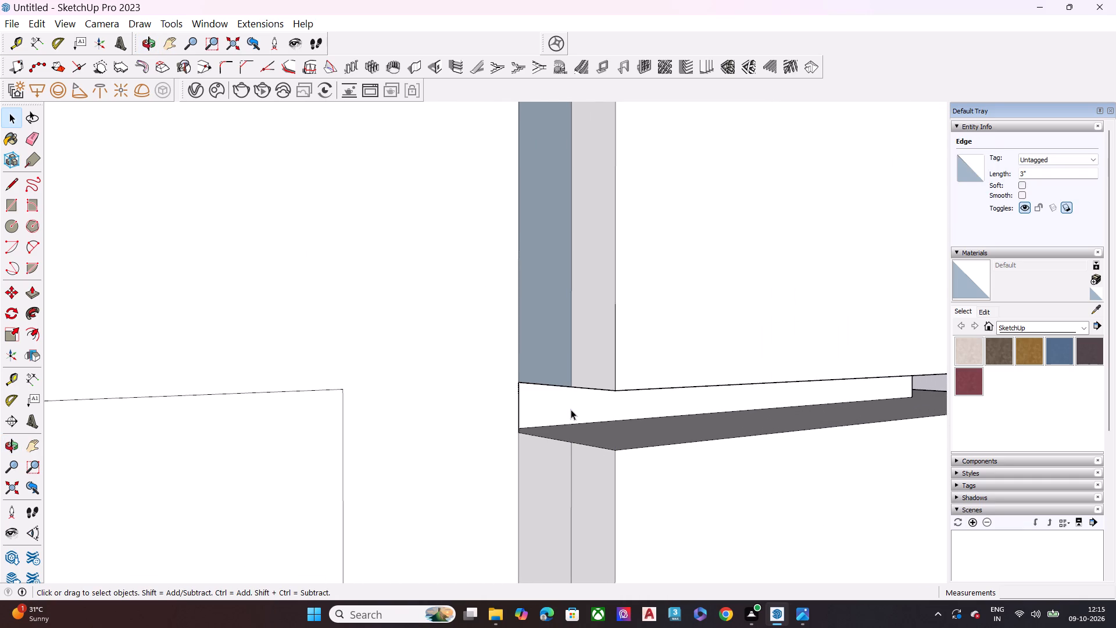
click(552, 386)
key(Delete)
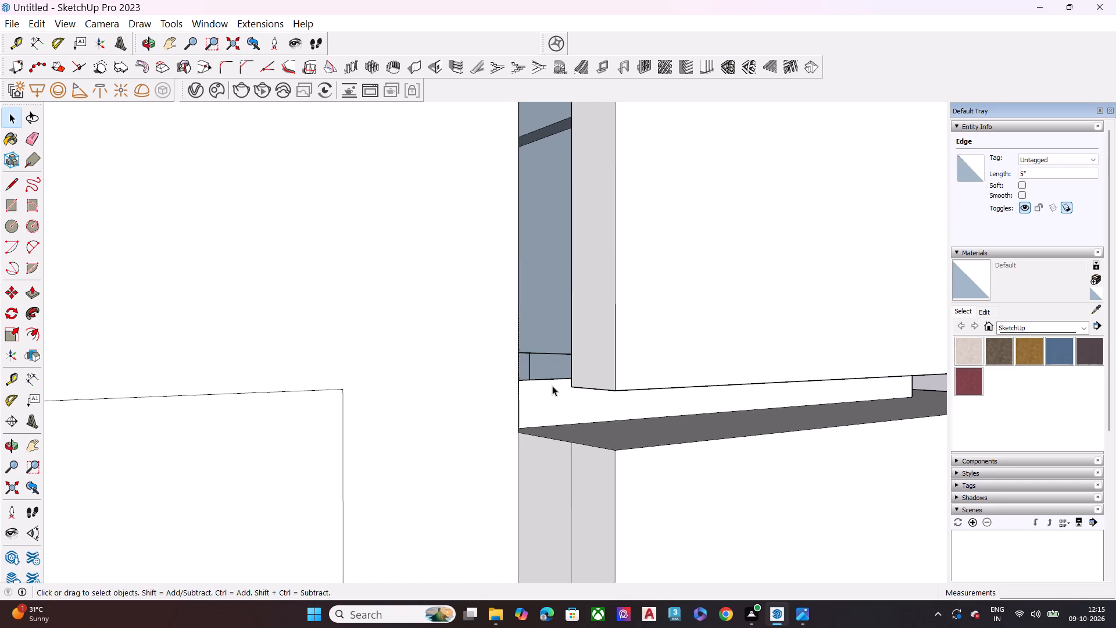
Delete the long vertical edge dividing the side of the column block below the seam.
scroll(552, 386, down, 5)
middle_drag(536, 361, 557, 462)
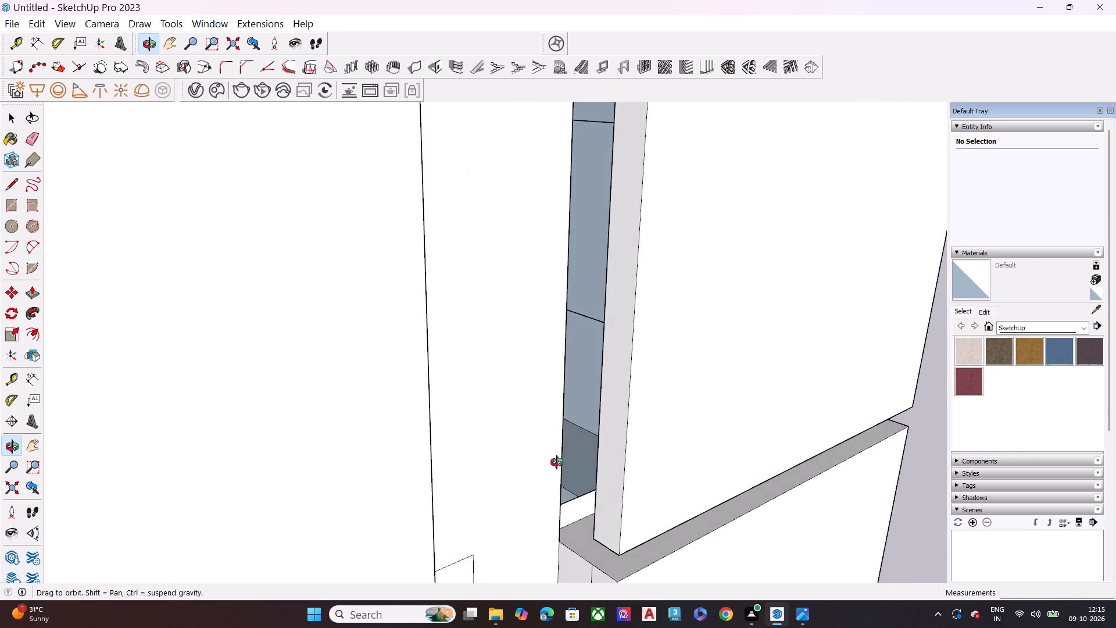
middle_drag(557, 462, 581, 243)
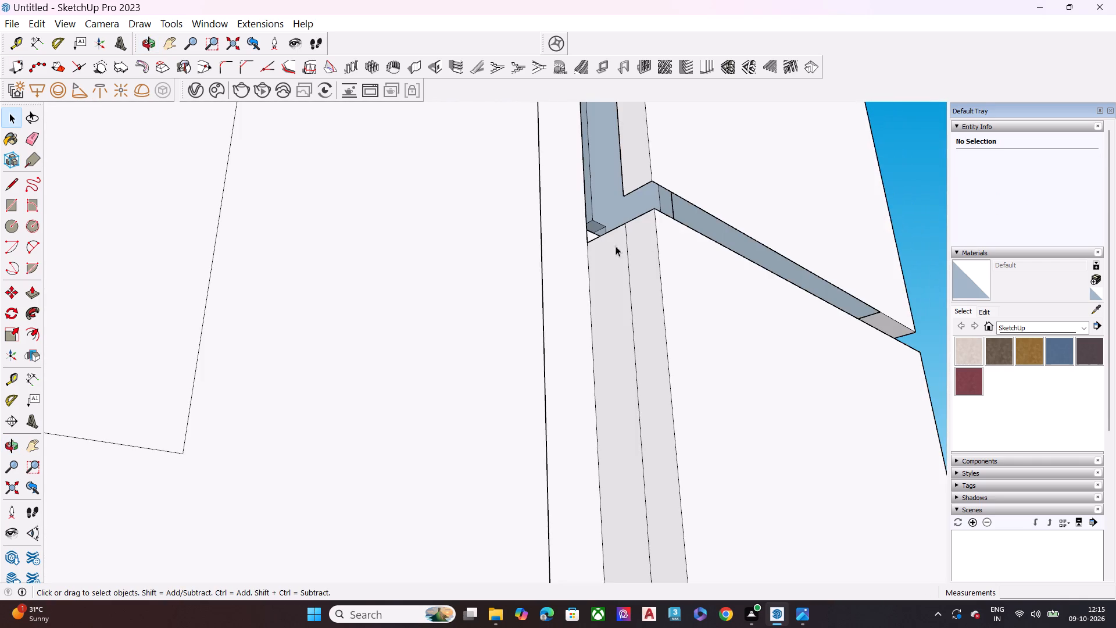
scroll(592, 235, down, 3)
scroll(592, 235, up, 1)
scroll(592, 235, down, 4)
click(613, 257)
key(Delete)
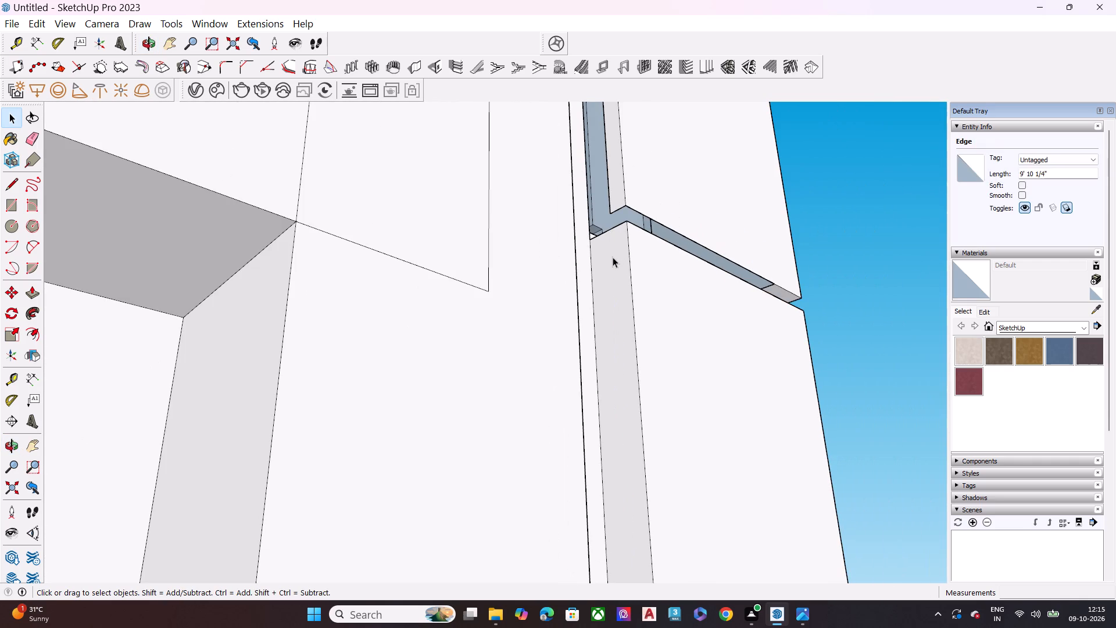
Undo the seam edge deletions and the preceding edits to the recess beside the corner column.
scroll(599, 239, down, 4)
scroll(564, 226, up, 1)
scroll(550, 224, down, 12)
scroll(598, 276, down, 3)
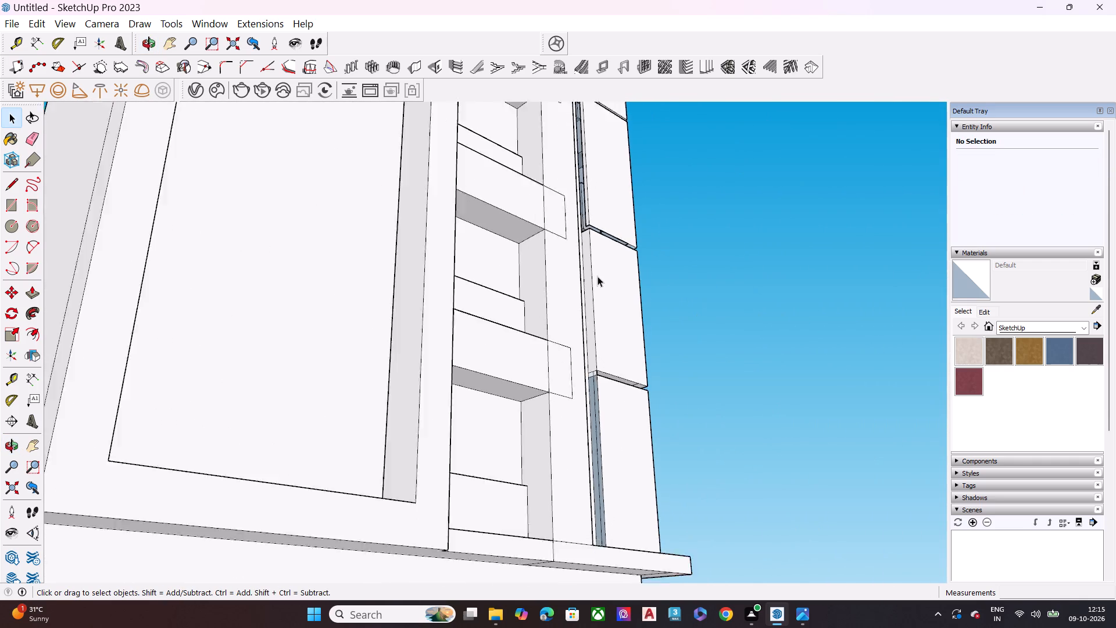
scroll(598, 276, down, 3)
scroll(595, 344, up, 20)
scroll(595, 344, up, 1)
middle_drag(600, 322, 565, 358)
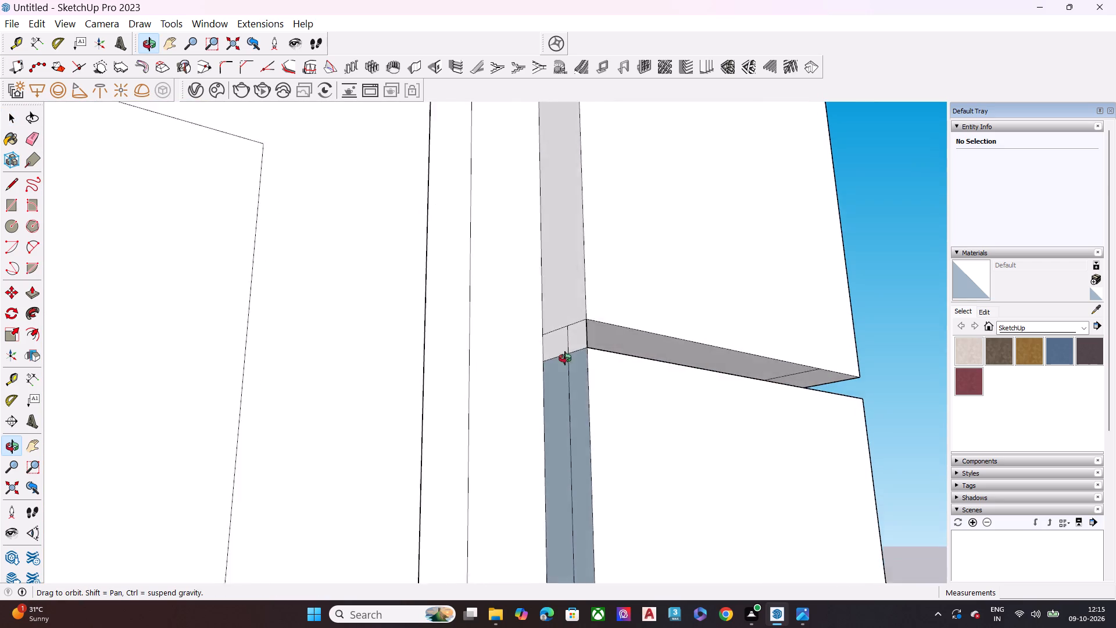
middle_drag(565, 358, 482, 405)
key(ctrl+z)
key(ctrl+z)
key(ctrl+z)
key(ctrl+z)
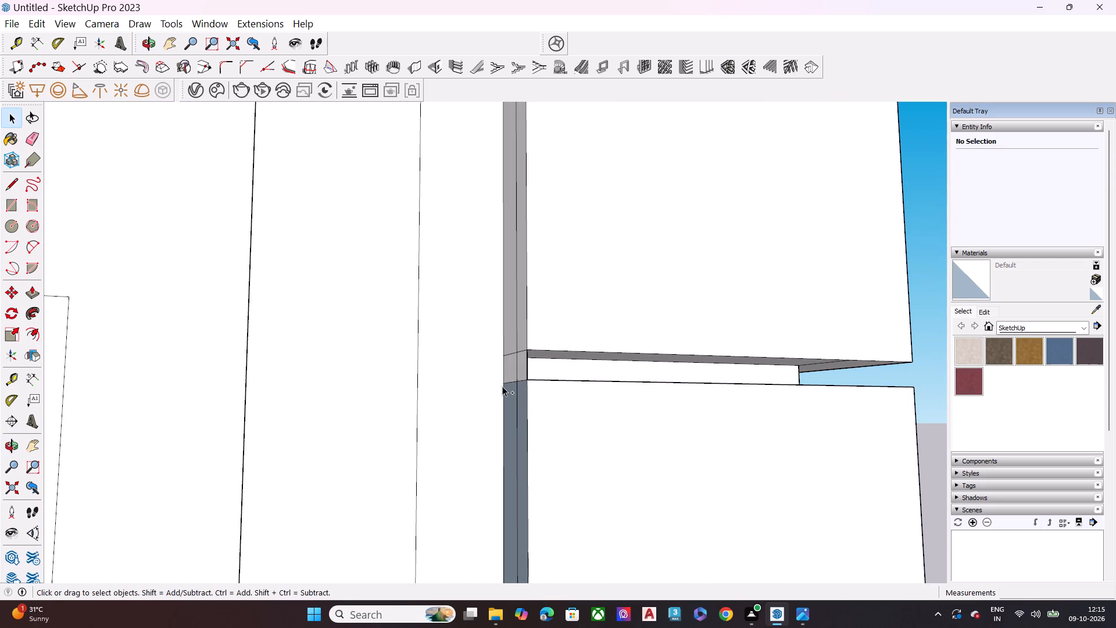
key(ctrl+z)
key(ctrl+z)
key(ctrl+z)
key(ctrl+z)
key(ctrl+z)
key(ctrl+z)
key(ctrl+z)
key(ctrl+z)
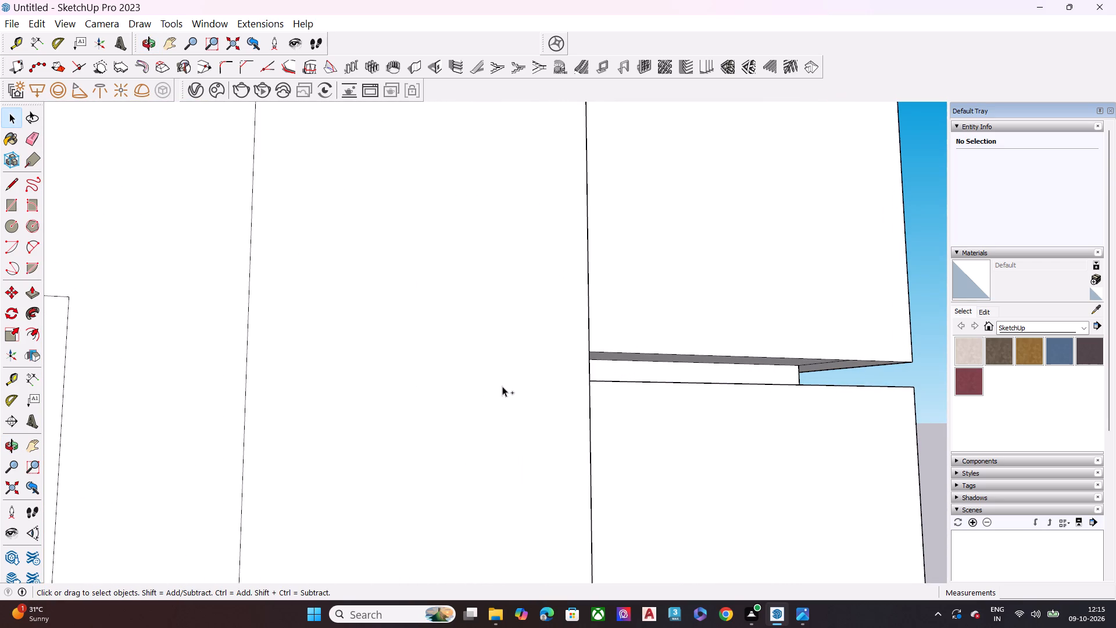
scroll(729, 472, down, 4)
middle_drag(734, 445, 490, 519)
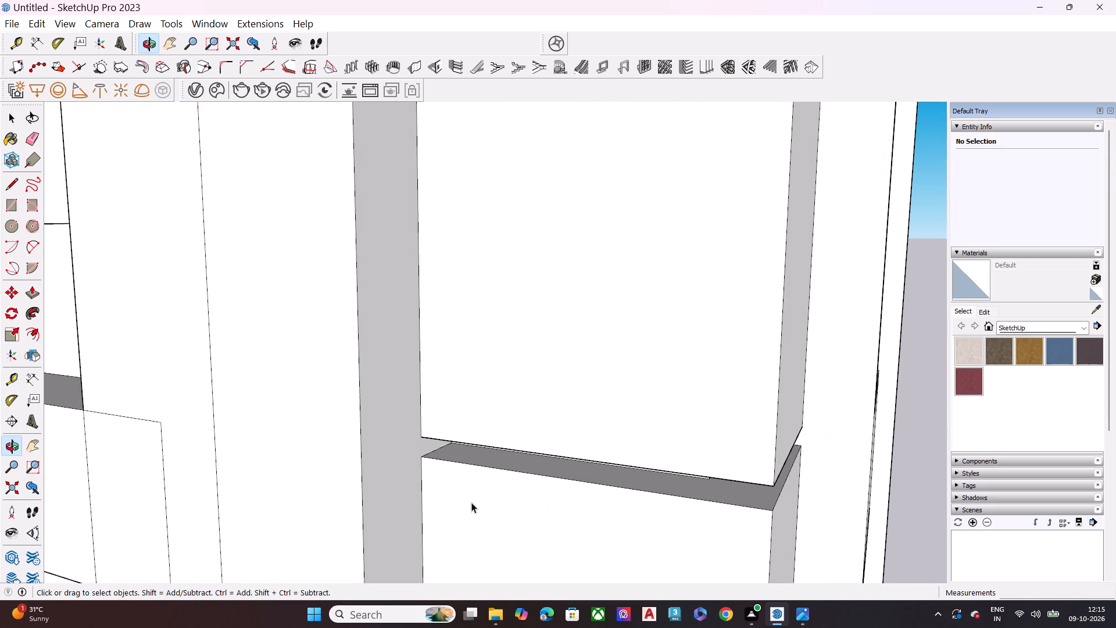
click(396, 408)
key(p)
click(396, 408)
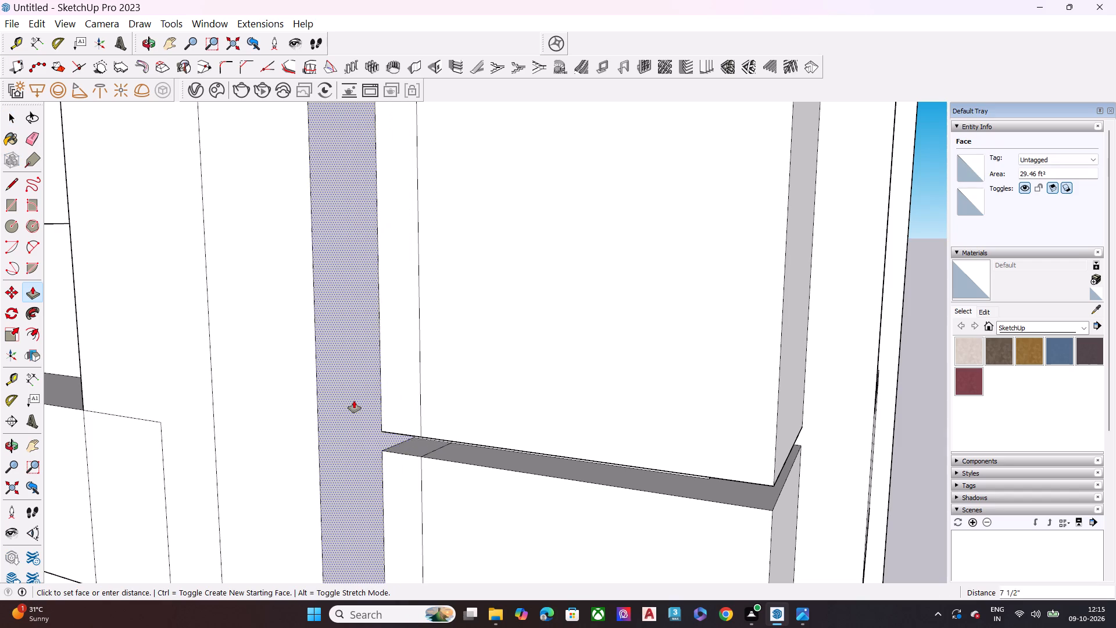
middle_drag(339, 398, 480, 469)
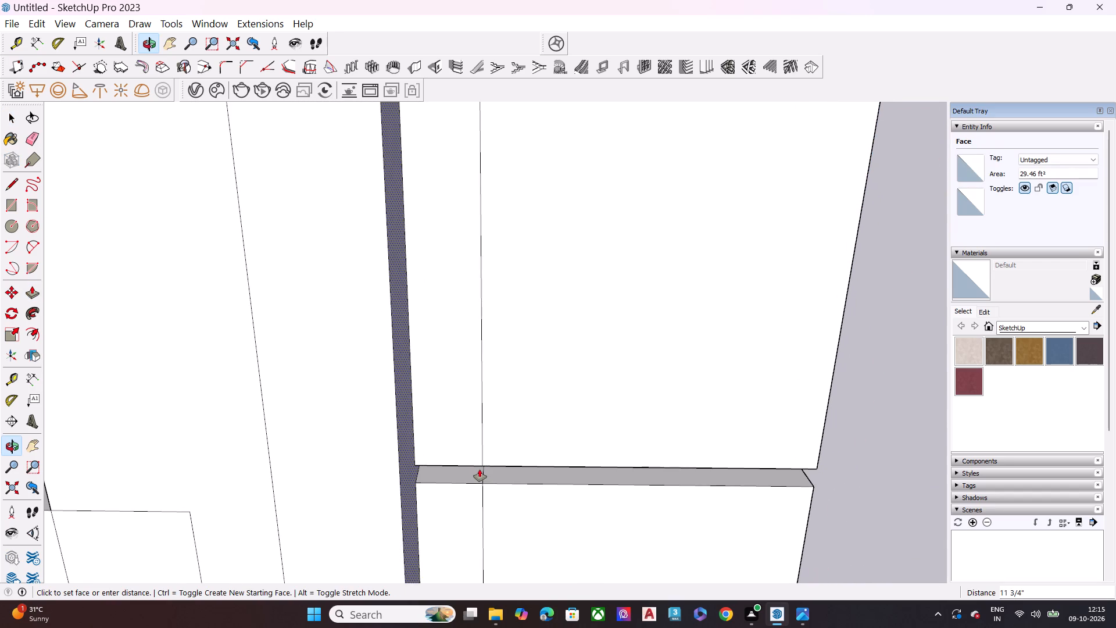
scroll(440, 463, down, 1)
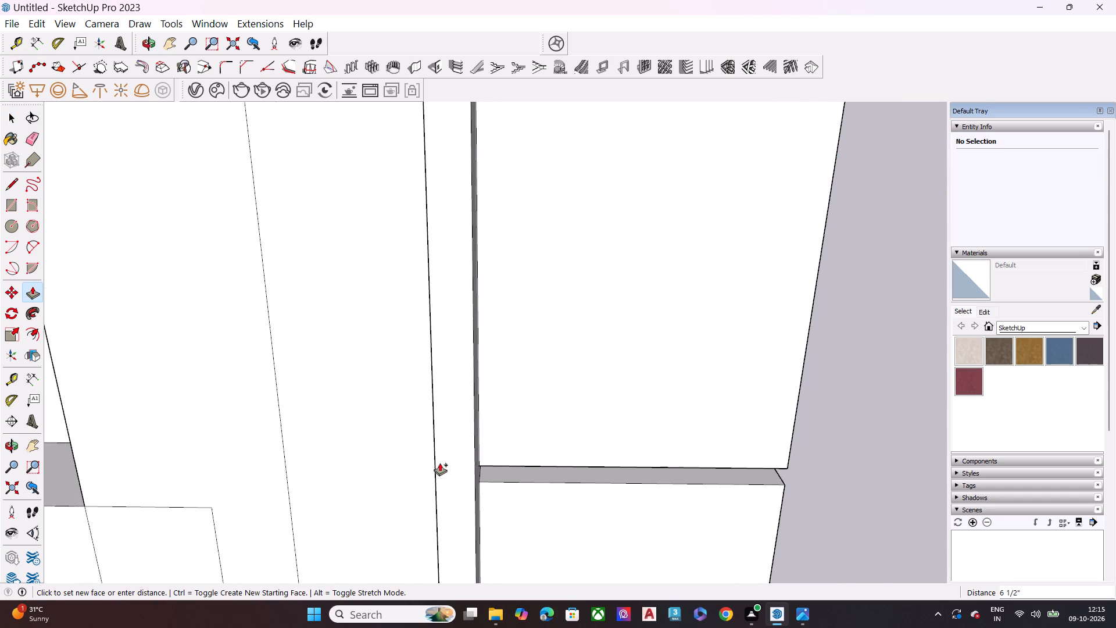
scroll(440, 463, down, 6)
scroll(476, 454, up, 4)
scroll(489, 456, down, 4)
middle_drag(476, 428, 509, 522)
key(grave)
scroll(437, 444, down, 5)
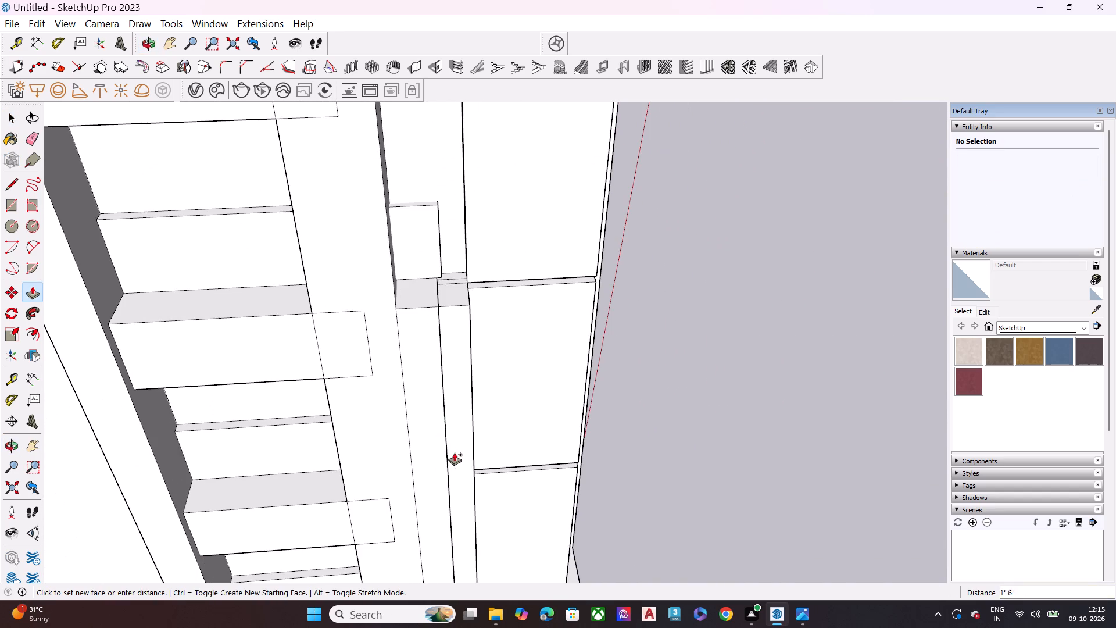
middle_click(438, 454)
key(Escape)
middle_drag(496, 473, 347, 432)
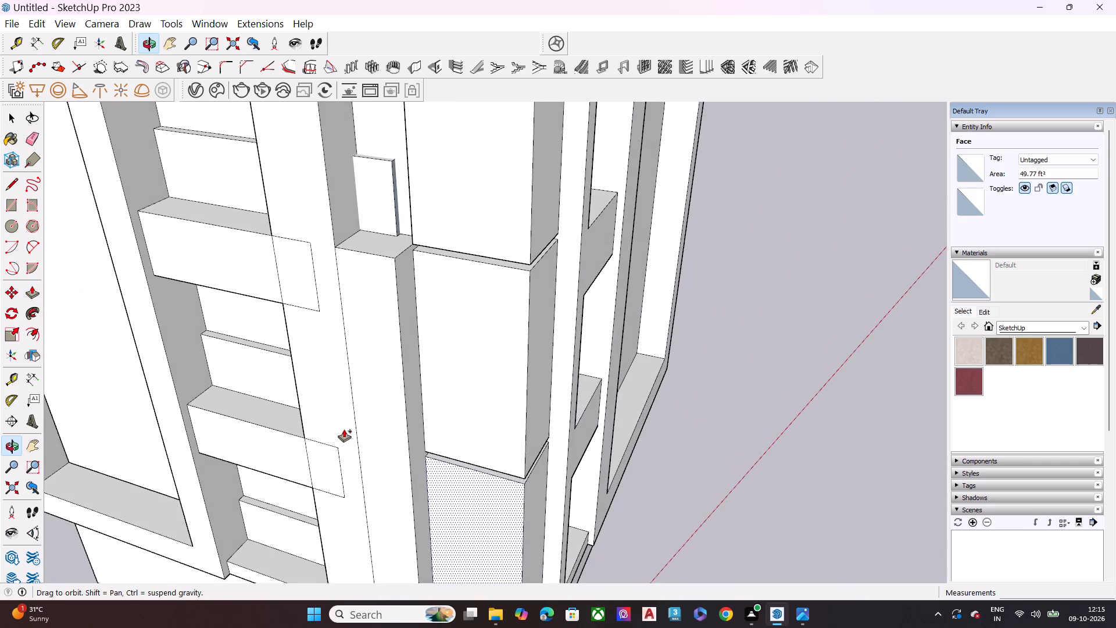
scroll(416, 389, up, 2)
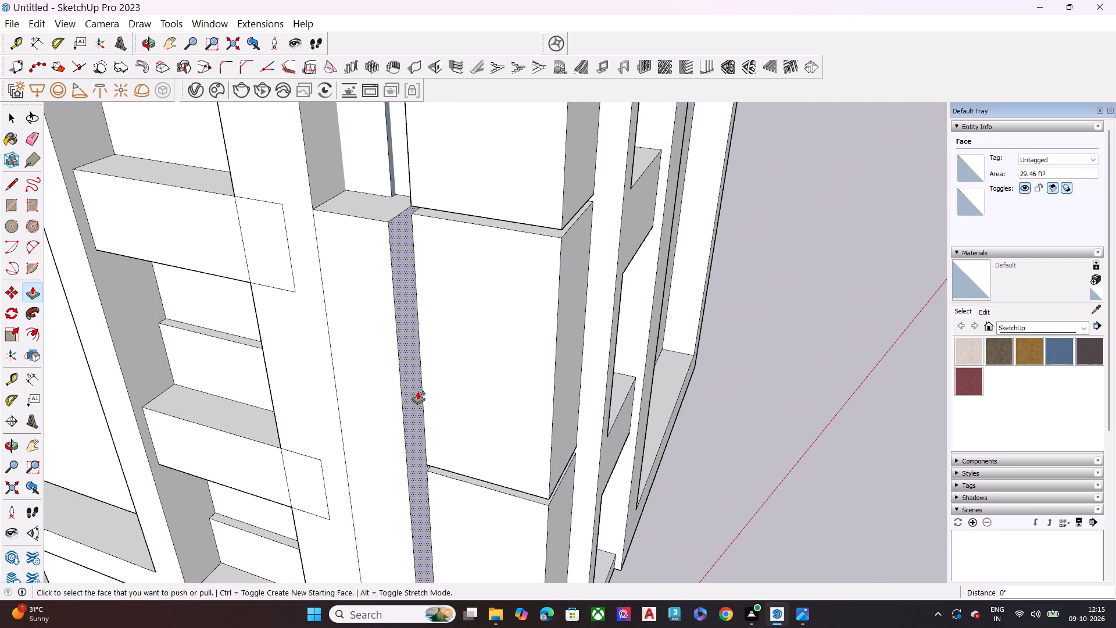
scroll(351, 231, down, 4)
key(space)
Undo the earlier pillar and corner column edits, back to before the seam grooves were cut into the column.
middle_drag(399, 286, 679, 203)
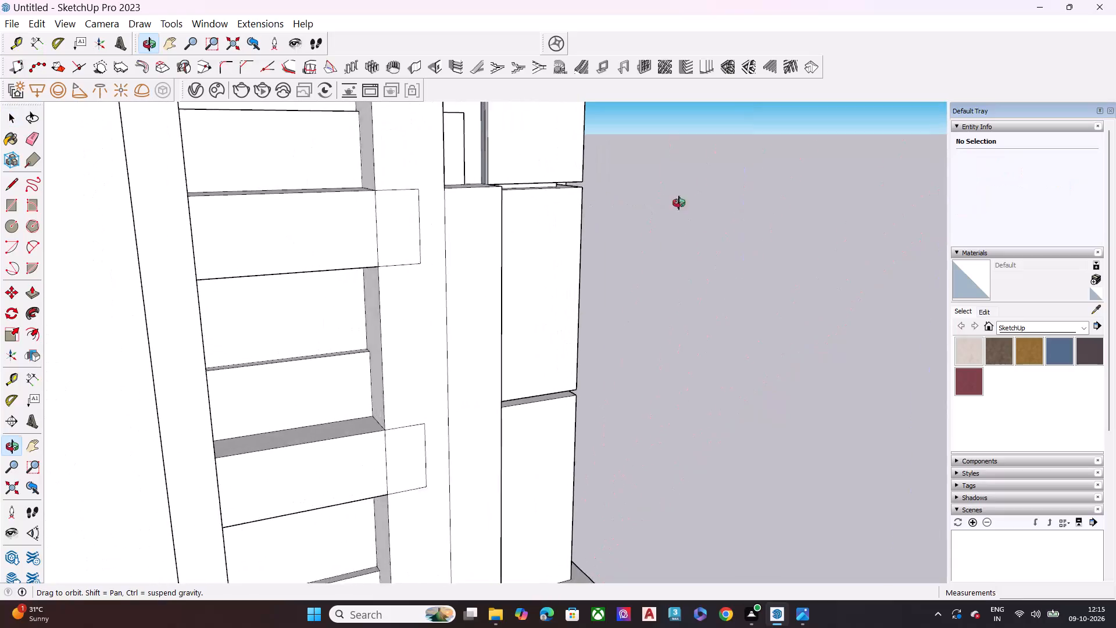
middle_drag(679, 203, 725, 442)
scroll(567, 330, down, 6)
middle_drag(573, 388, 413, 340)
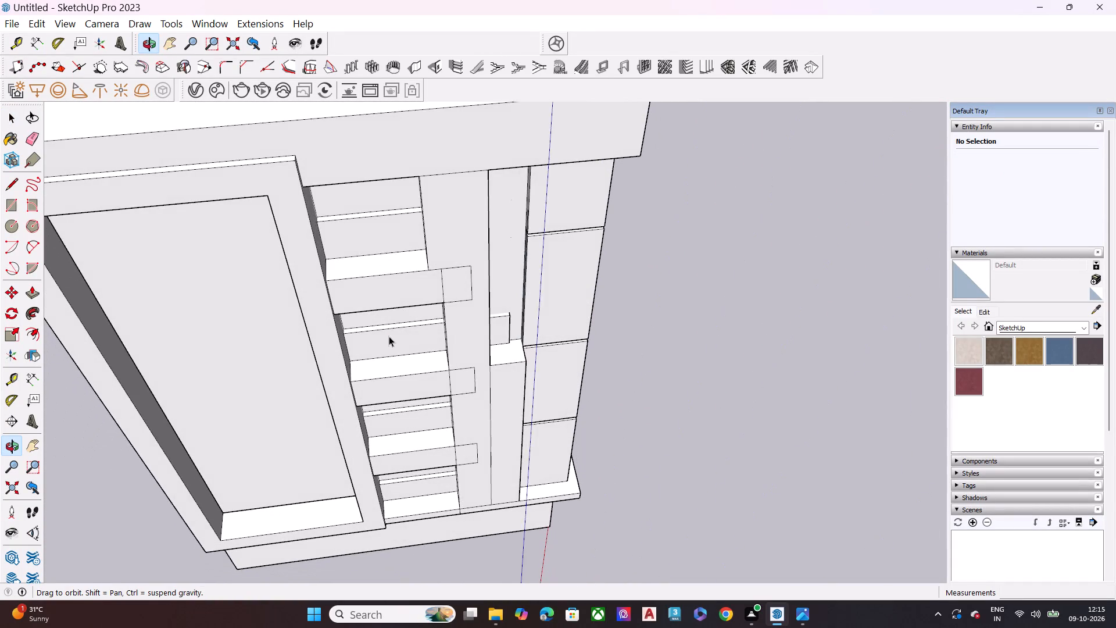
key(ctrl+z)
key(ctrl+z)
key(ctrl+z)
key(ctrl+z)
key(ctrl+z)
key(ctrl+z)
key(ctrl+z)
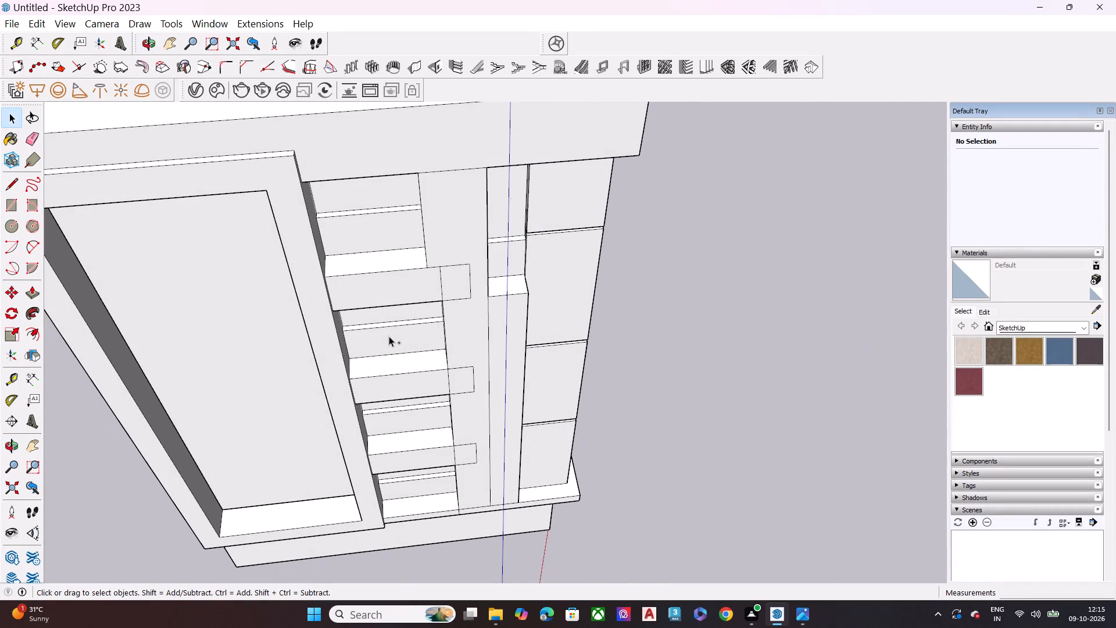
key(ctrl+z)
key(ctrl+z)
key(ctrl+z)
key(ctrl+z)
key(ctrl+z)
key(ctrl+z)
key(ctrl+z)
key(ctrl+z)
key(ctrl+z)
key(ctrl+z)
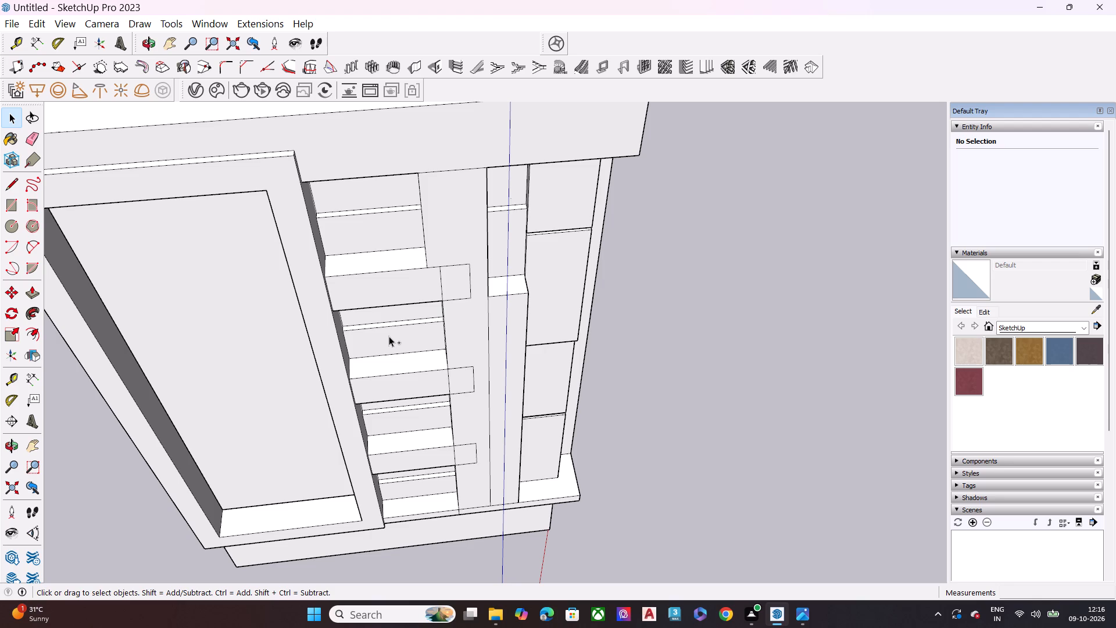
key(ctrl+z)
key(ctrl+z)
key(ctrl+z)
key(ctrl+z)
key(ctrl+z)
key(ctrl+z)
key(ctrl+z)
key(ctrl+z)
key(ctrl+z)
key(ctrl+z)
key(ctrl+z)
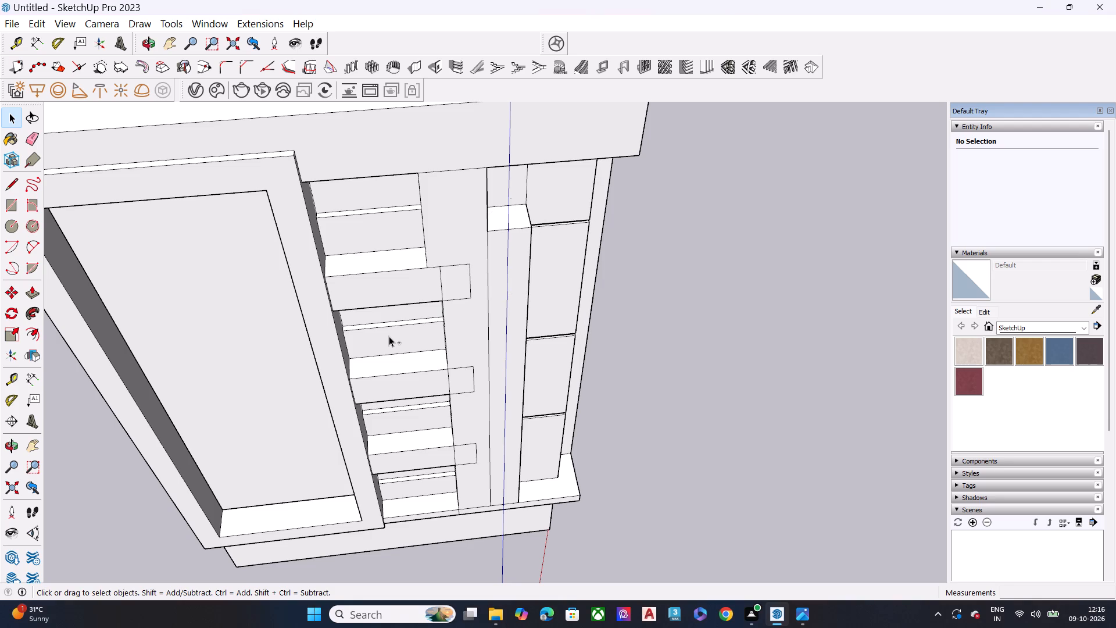
key(ctrl+z)
key(ctrl+z)
key(ctrl+z)
key(ctrl+z)
key(ctrl+z)
key(ctrl+z)
key(ctrl+z)
key(ctrl+z)
key(ctrl+z)
key(ctrl+z)
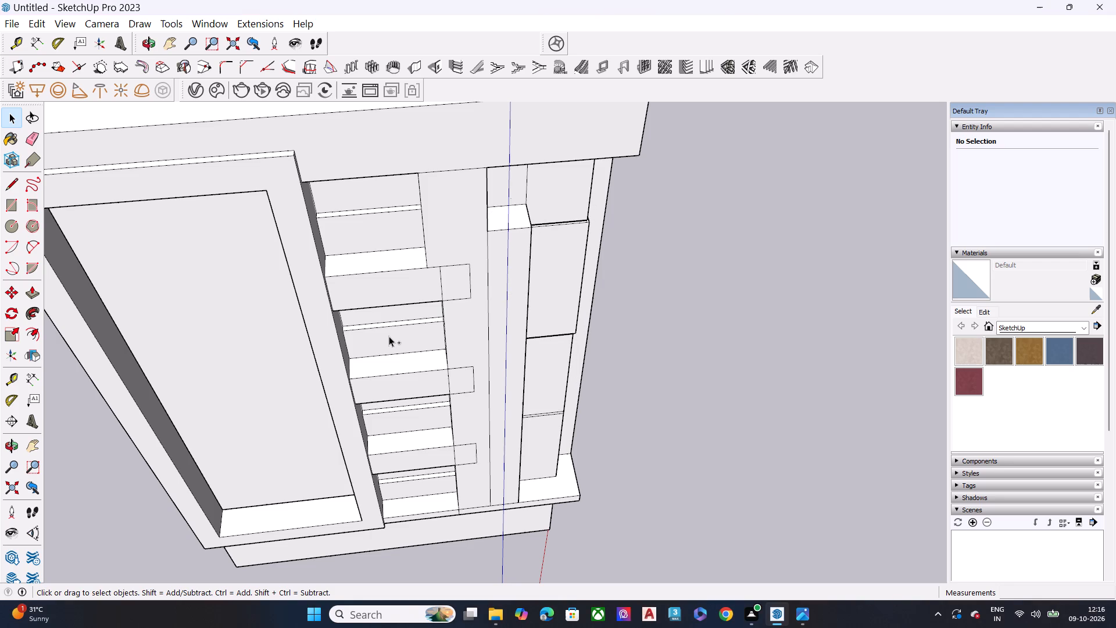
key(ctrl+z)
key(ctrl+z)
key(ctrl+z)
key(ctrl+z)
key(ctrl+z)
key(ctrl+z)
key(ctrl+z)
key(ctrl+z)
key(ctrl+z)
key(ctrl+z)
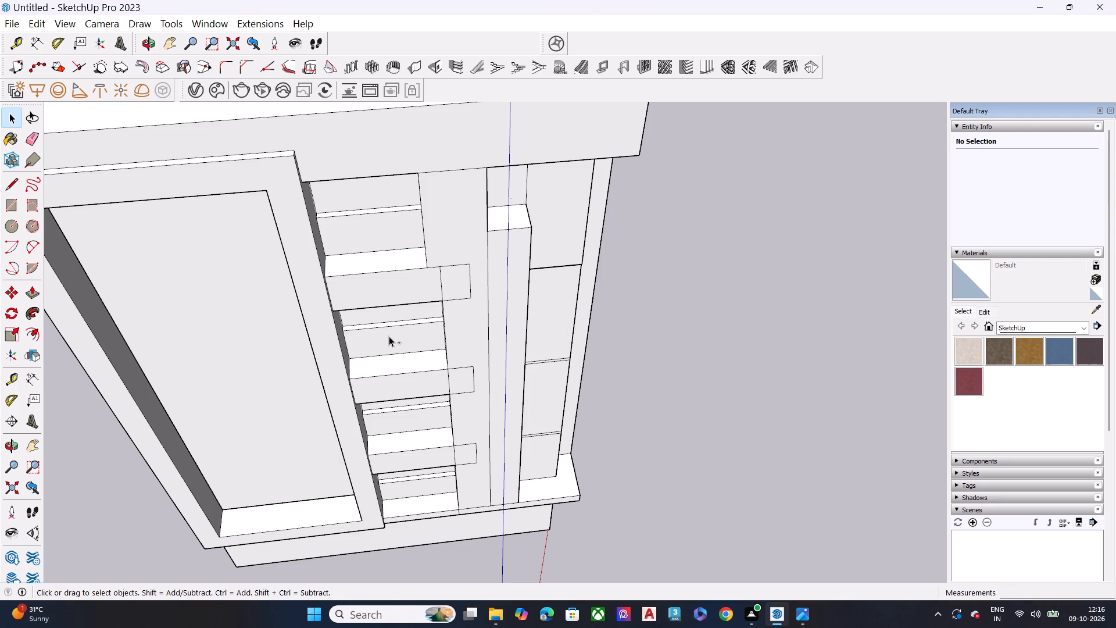
Push the side face of the corner column's upper block in 1 3/4" with Push/Pull.
middle_drag(531, 286, 143, 247)
scroll(433, 222, up, 7)
middle_drag(506, 313, 501, 231)
scroll(520, 212, up, 3)
middle_drag(522, 313, 551, 195)
scroll(512, 191, down, 4)
click(517, 156)
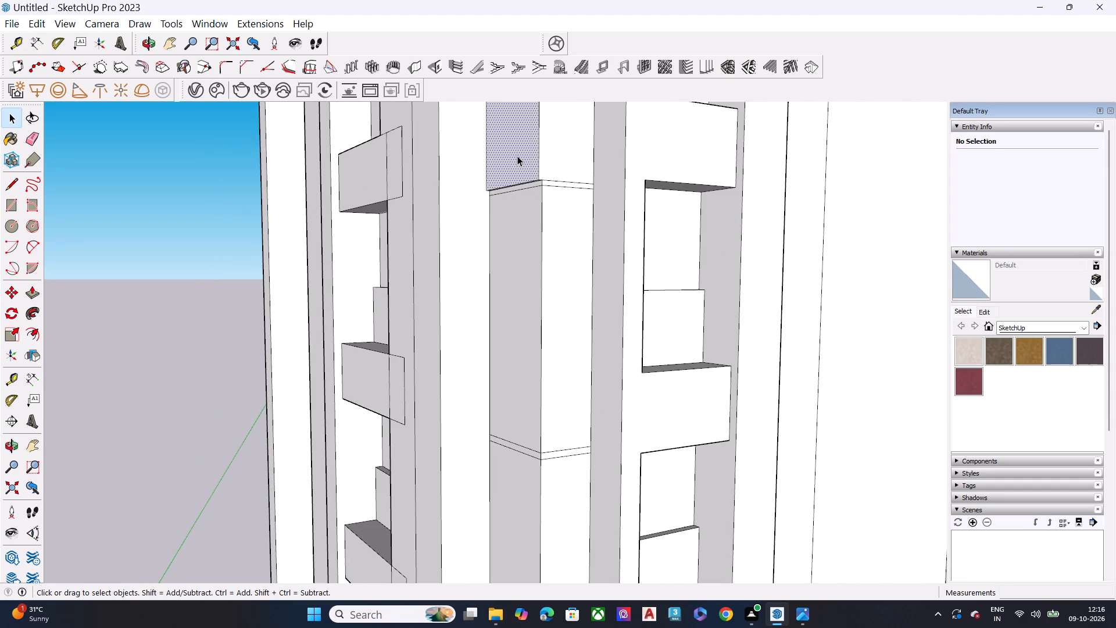
key(p)
click(520, 156)
click(534, 176)
key(space)
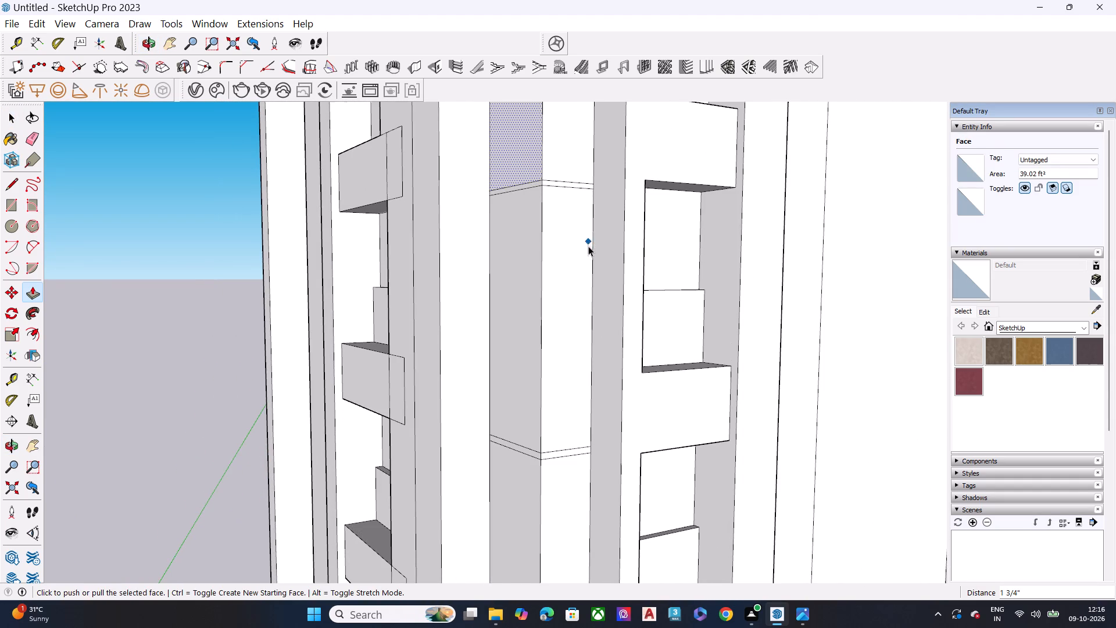
Push the top face of the shorter pillar beside the corner column down to the base ledge with Push/Pull.
scroll(588, 247, down, 2)
middle_drag(496, 212, 584, 327)
scroll(574, 351, down, 6)
scroll(542, 245, up, 1)
scroll(542, 244, down, 1)
scroll(541, 242, up, 7)
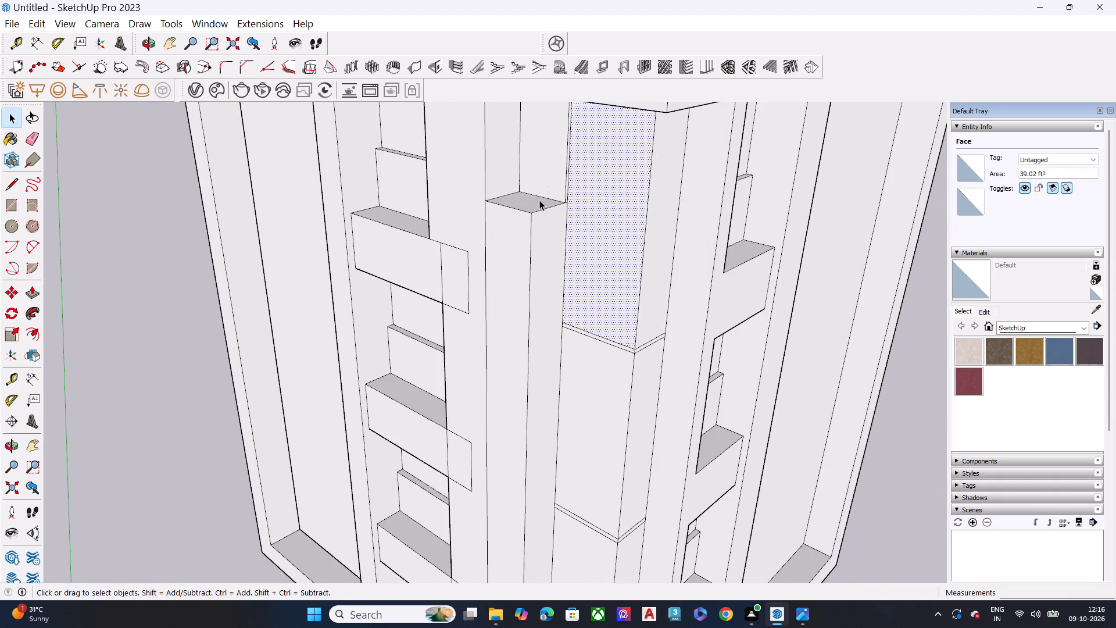
click(538, 200)
key(p)
click(538, 202)
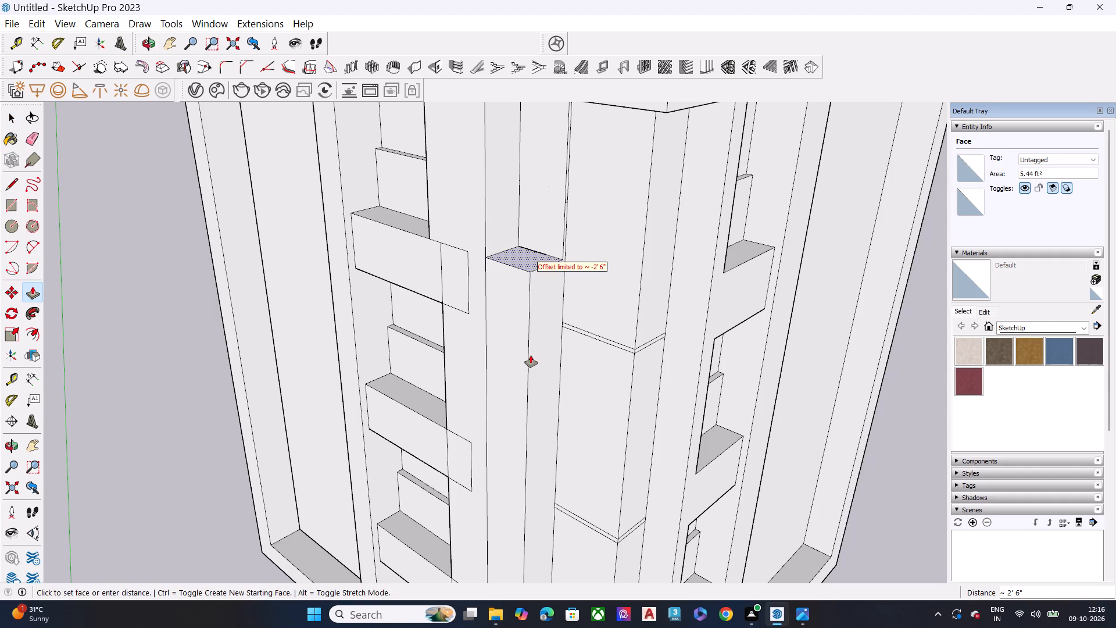
click(531, 355)
click(534, 251)
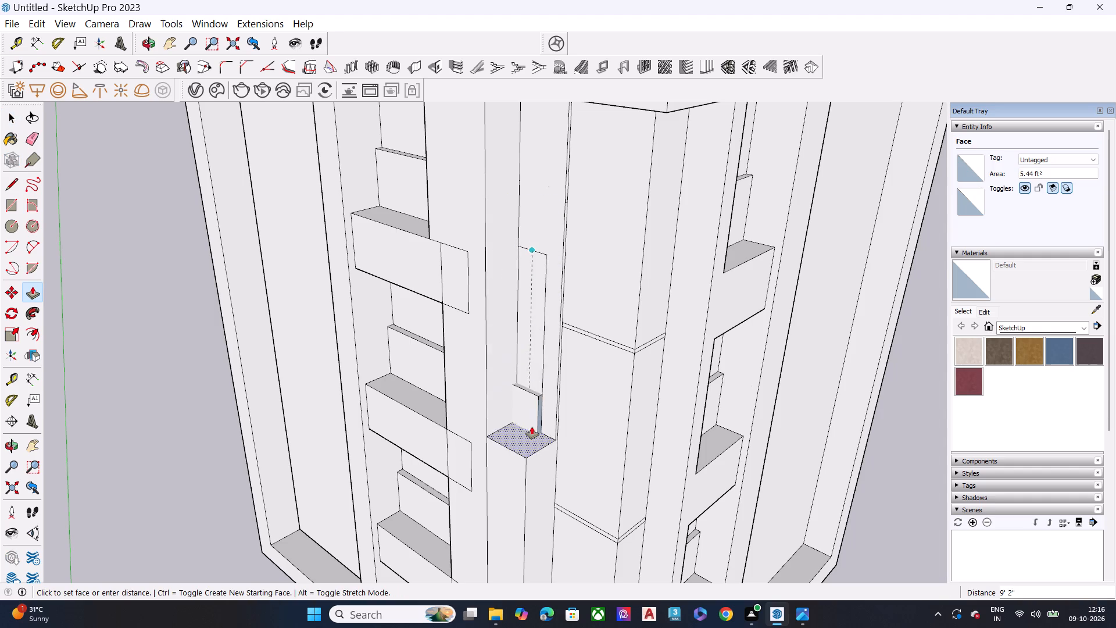
scroll(532, 427, up, 1)
middle_drag(532, 427, 645, 444)
scroll(613, 442, down, 4)
middle_drag(580, 452, 423, 463)
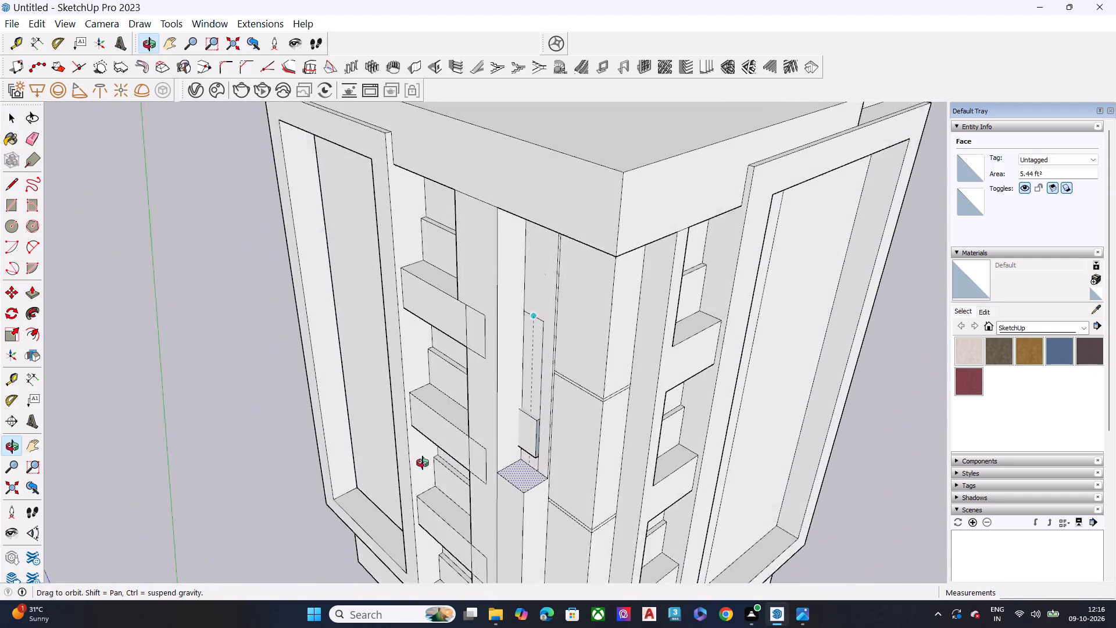
middle_drag(423, 463, 409, 463)
scroll(477, 431, down, 14)
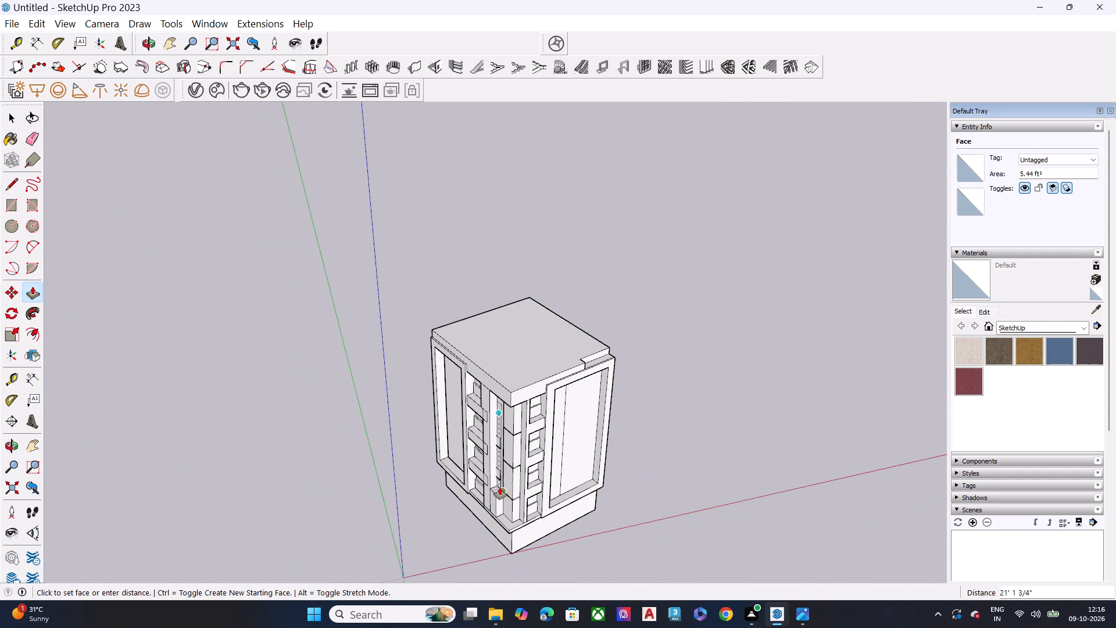
click(500, 522)
key(space)
Delete the leftover edge crossing the base ledge at the foot of the removed pillar.
scroll(498, 501, up, 11)
middle_drag(496, 493, 507, 422)
scroll(509, 400, down, 3)
middle_drag(508, 406, 606, 403)
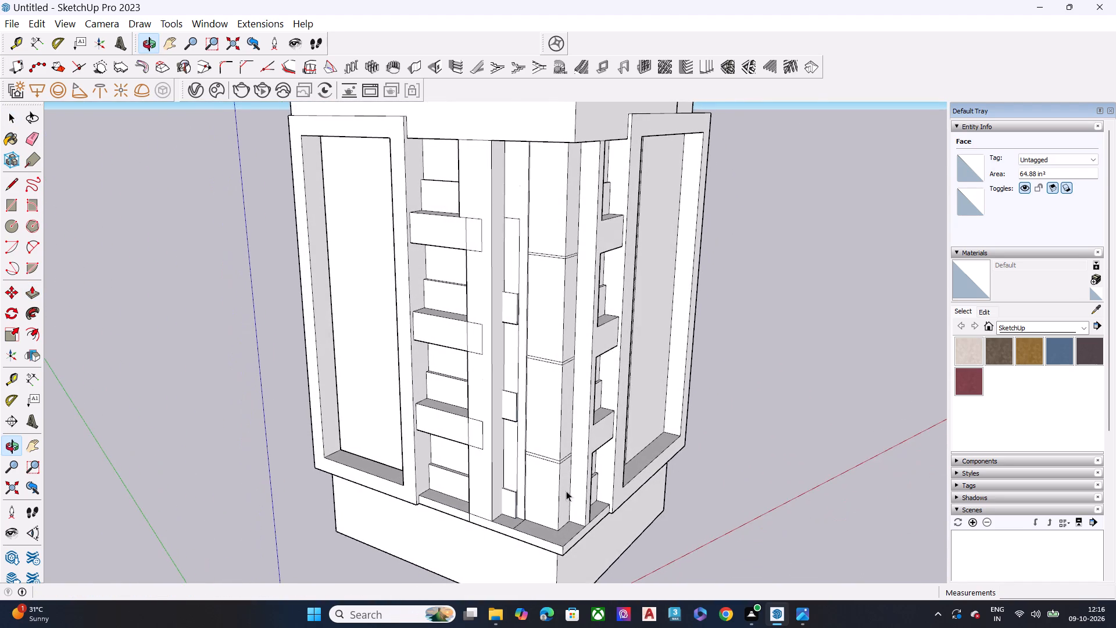
scroll(550, 512, up, 8)
middle_drag(510, 531, 440, 569)
scroll(439, 569, up, 6)
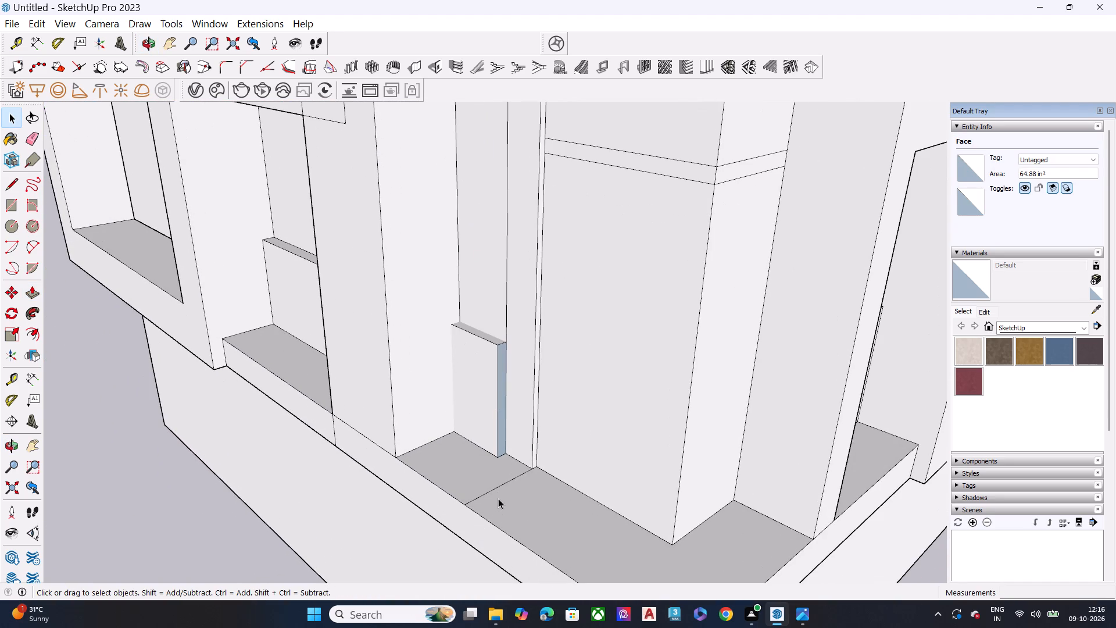
click(498, 487)
key(Delete)
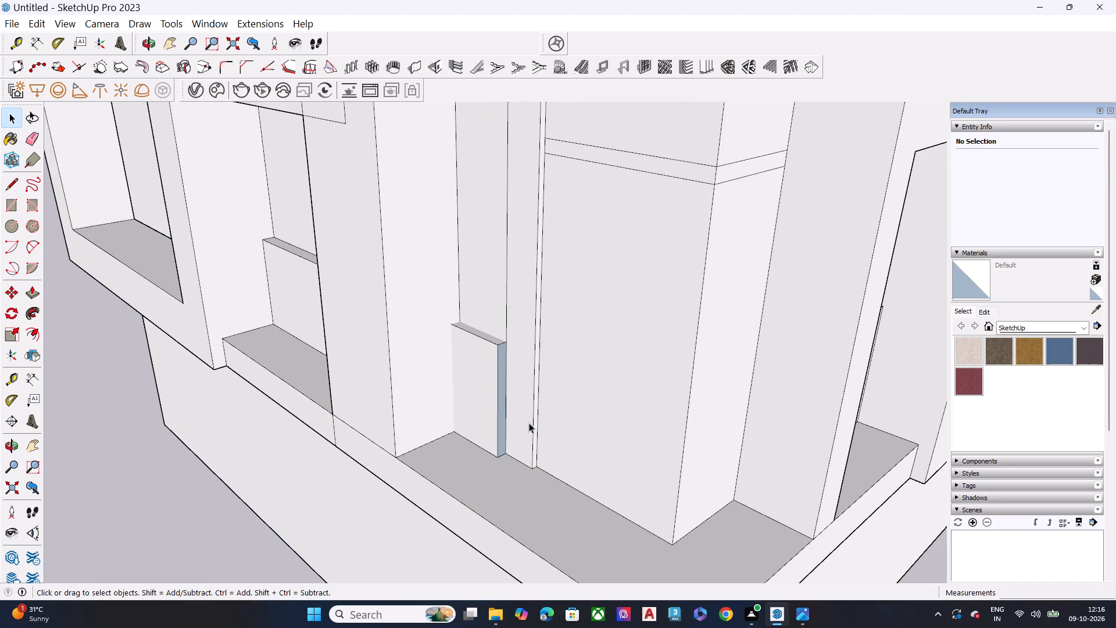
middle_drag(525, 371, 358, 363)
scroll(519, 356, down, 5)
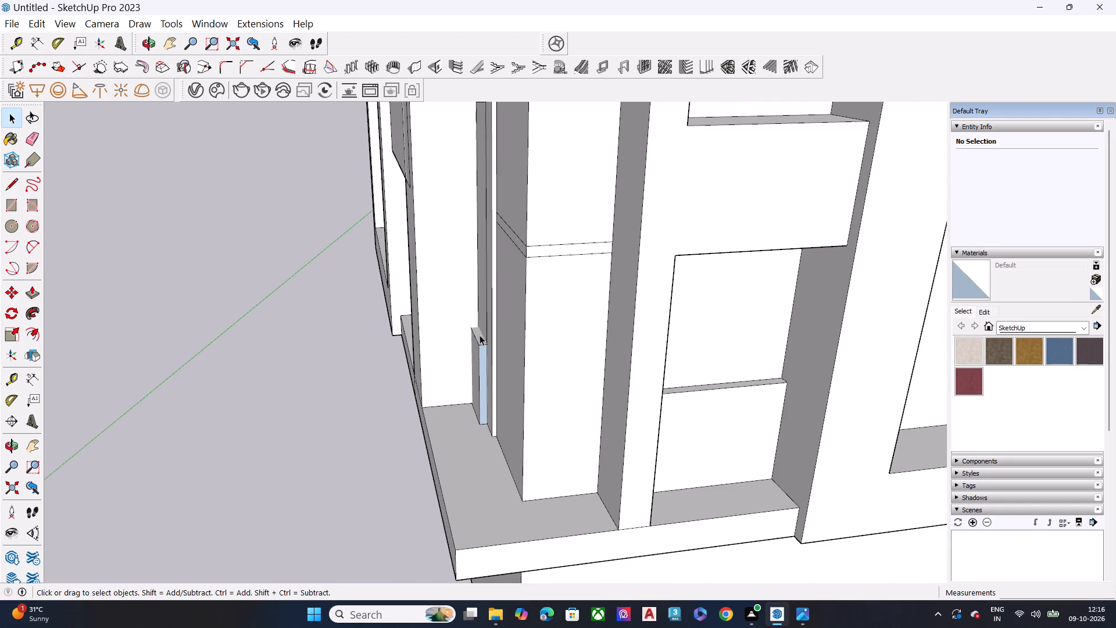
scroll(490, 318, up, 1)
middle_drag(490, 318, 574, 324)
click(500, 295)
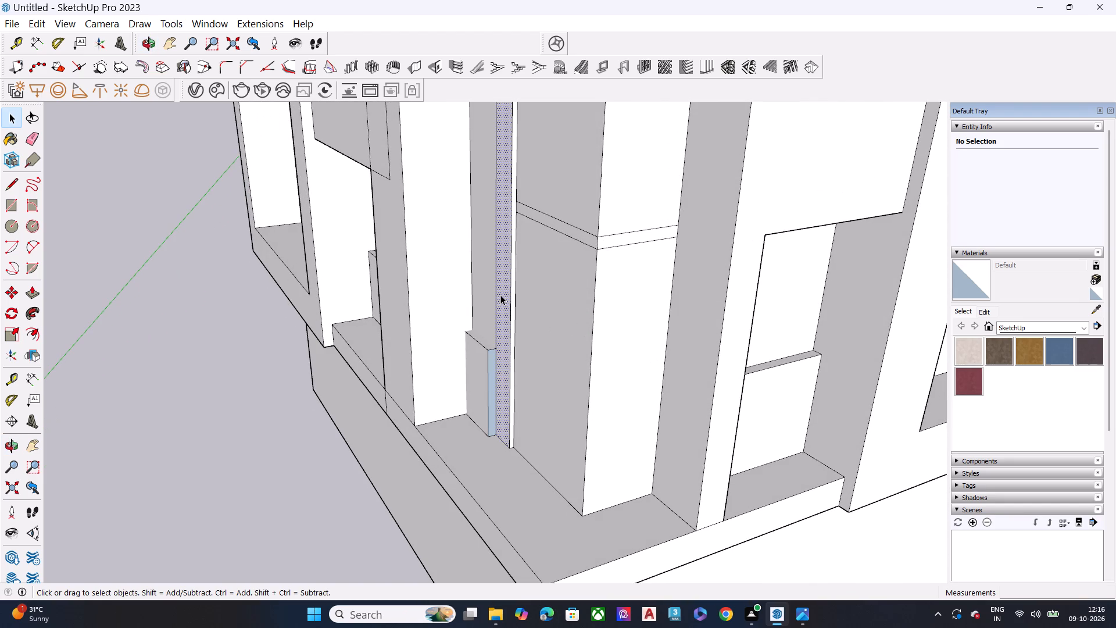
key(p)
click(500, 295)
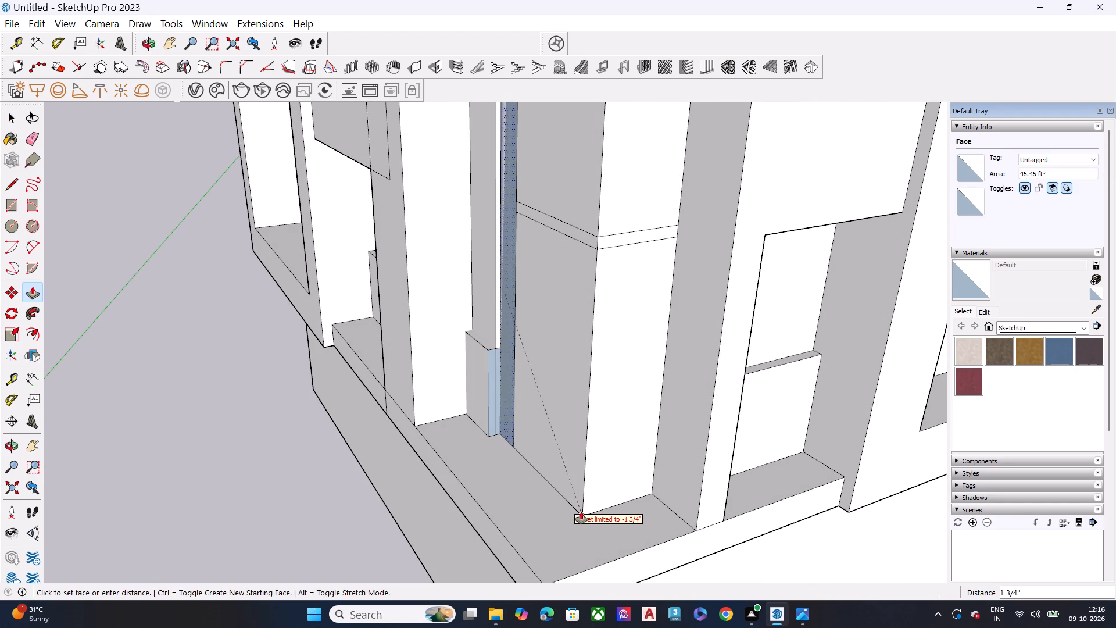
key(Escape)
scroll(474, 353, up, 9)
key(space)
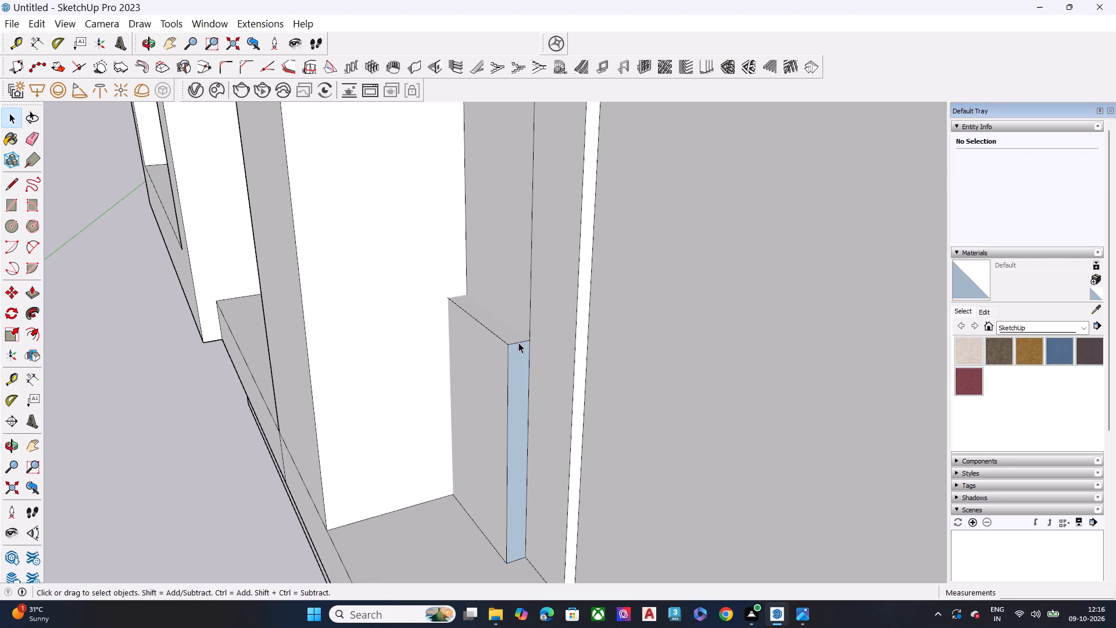
Delete the short top edge of the lowest thin slab in the recess and the vertical edge rising above it.
click(518, 342)
key(Delete)
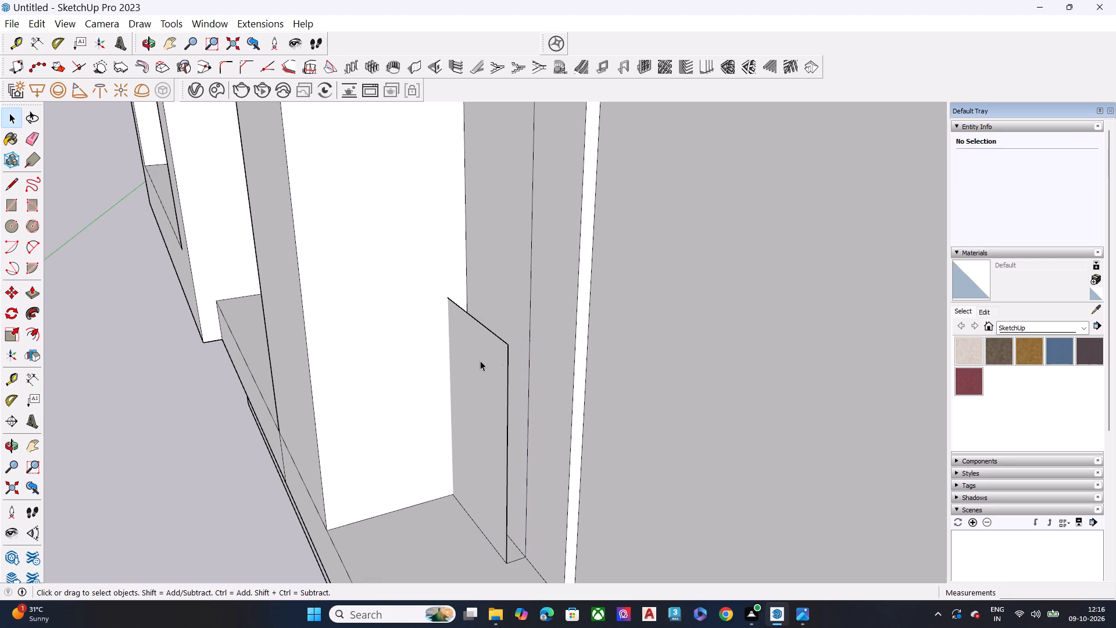
middle_drag(480, 361, 709, 373)
scroll(693, 328, down, 1)
scroll(693, 328, up, 2)
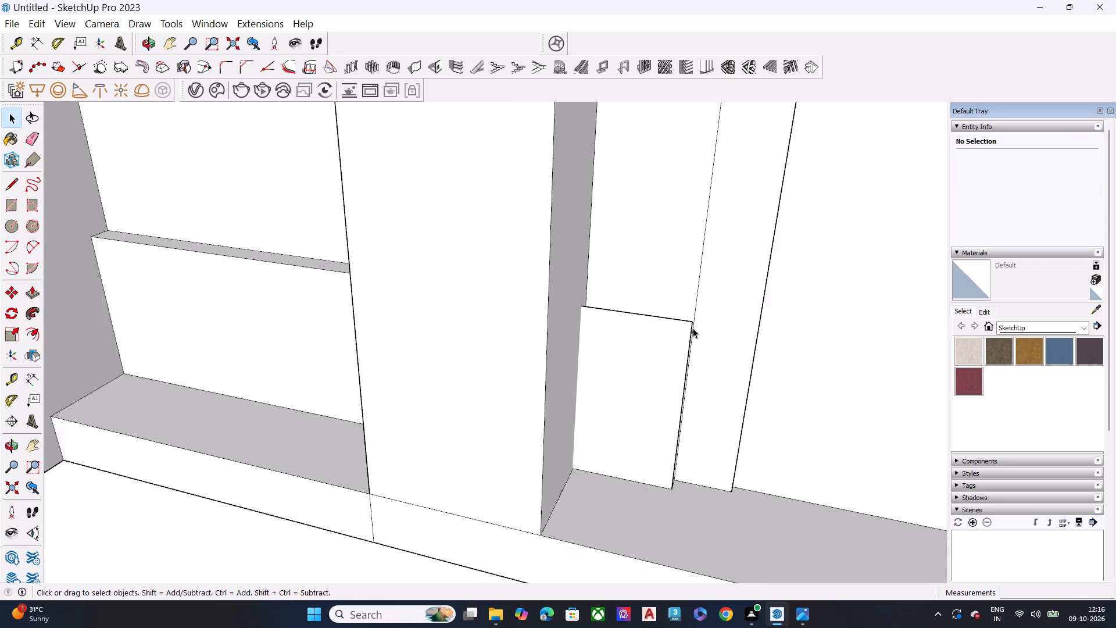
scroll(693, 328, up, 7)
middle_drag(687, 347, 537, 396)
scroll(615, 370, up, 1)
click(582, 354)
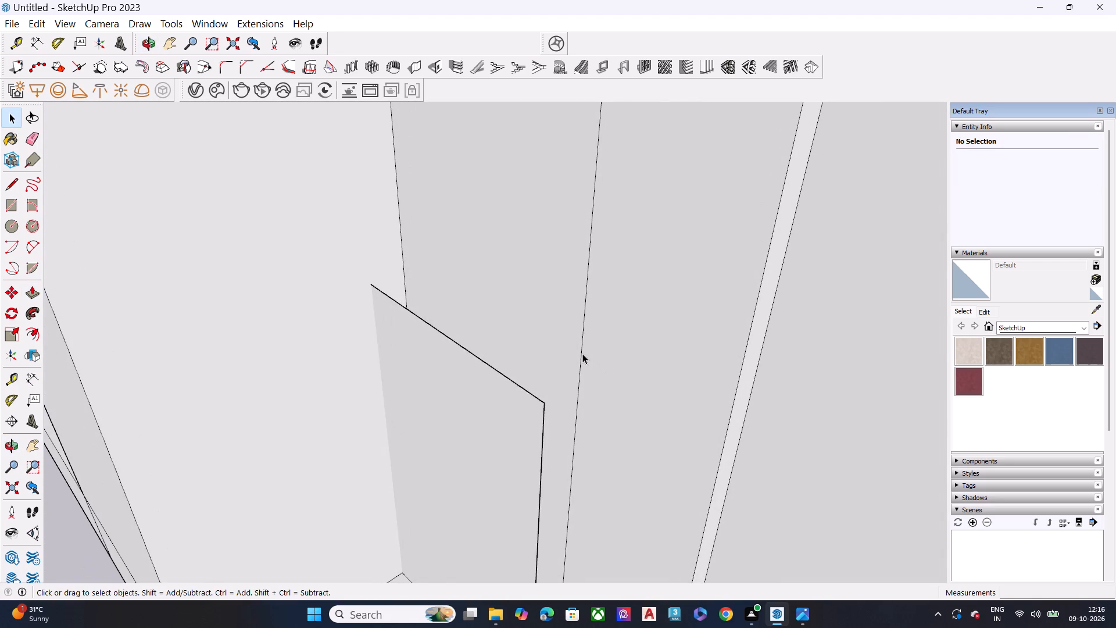
key(Delete)
Delete the vertical edge and the top edge outlining the recess wall above the uppermost thin slab.
scroll(582, 354, down, 2)
scroll(582, 354, up, 1)
scroll(582, 354, down, 4)
scroll(598, 355, up, 1)
scroll(600, 355, down, 12)
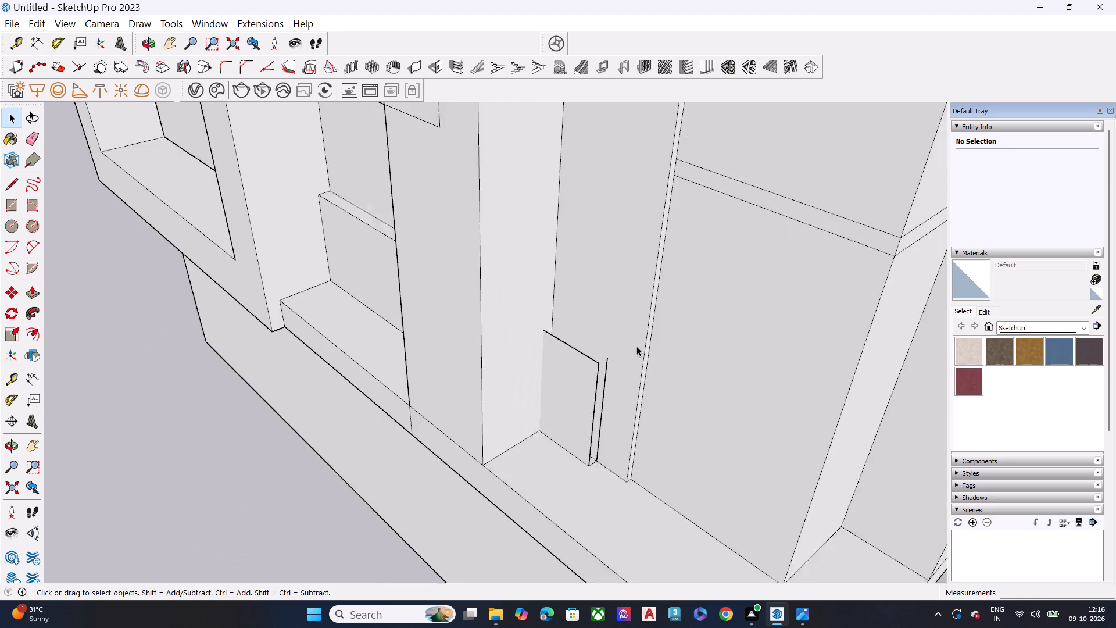
scroll(636, 346, up, 1)
scroll(636, 347, down, 20)
scroll(636, 347, down, 12)
scroll(649, 320, up, 10)
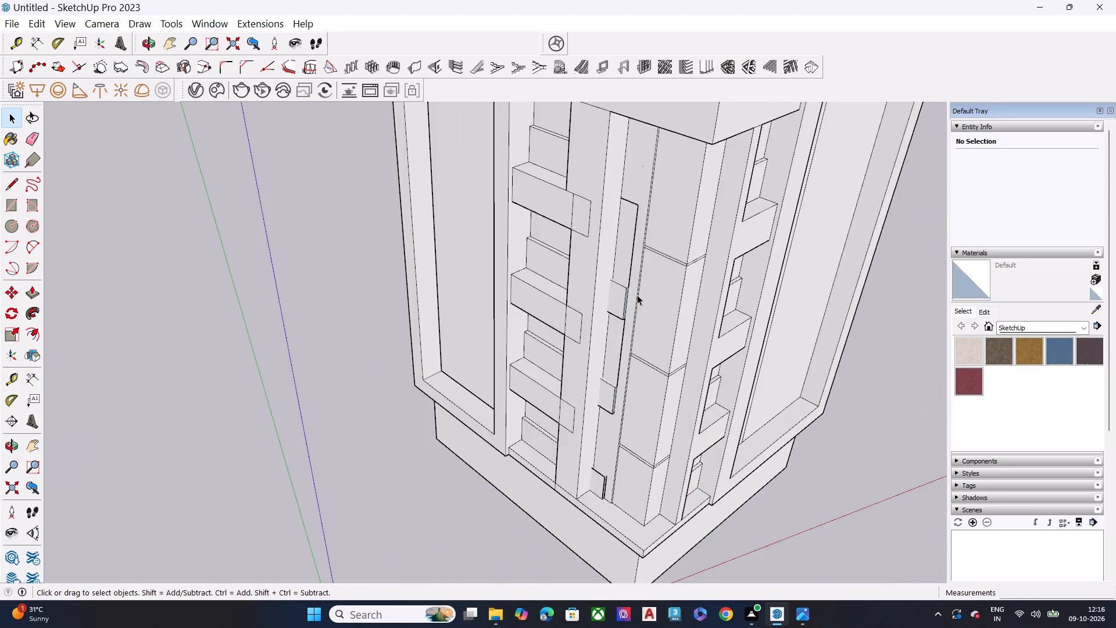
scroll(630, 226, up, 9)
middle_drag(645, 226, 561, 230)
scroll(565, 227, up, 8)
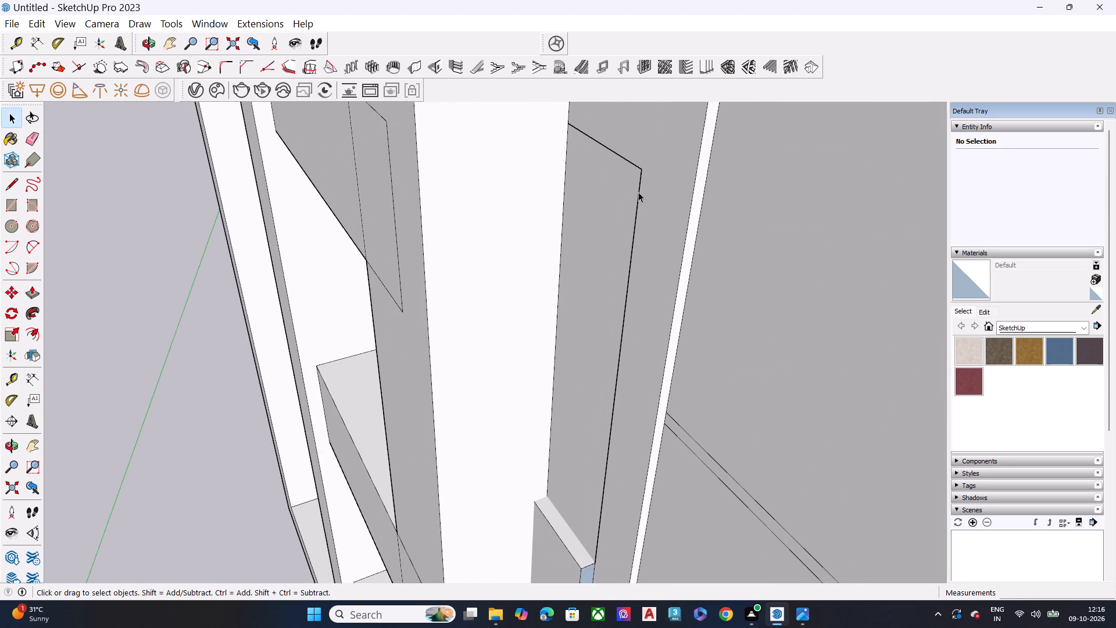
click(638, 190)
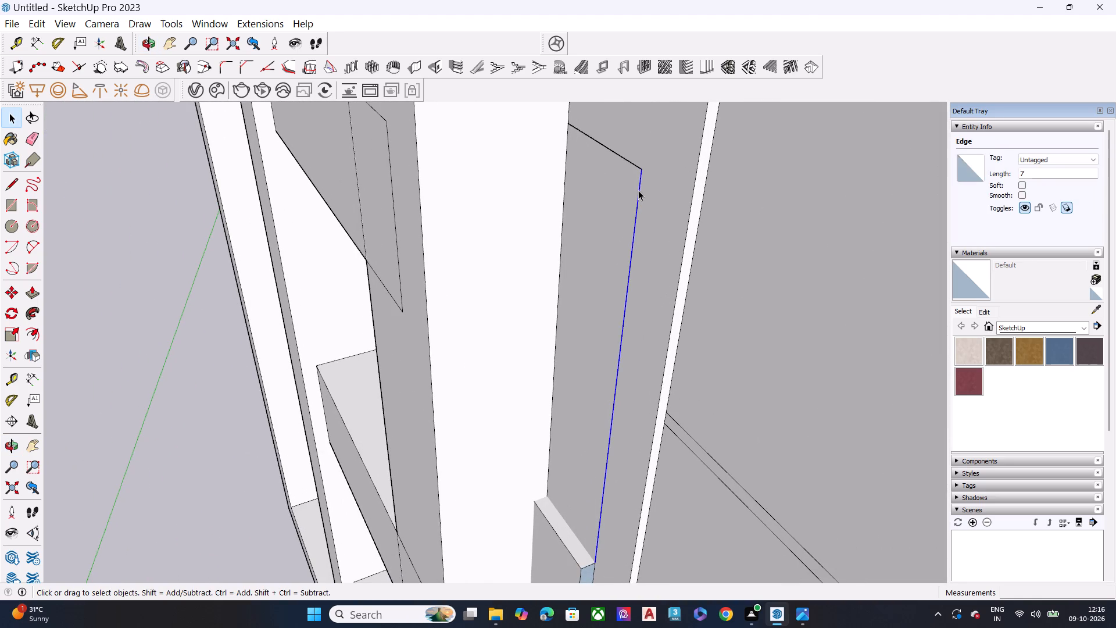
key(Delete)
click(631, 162)
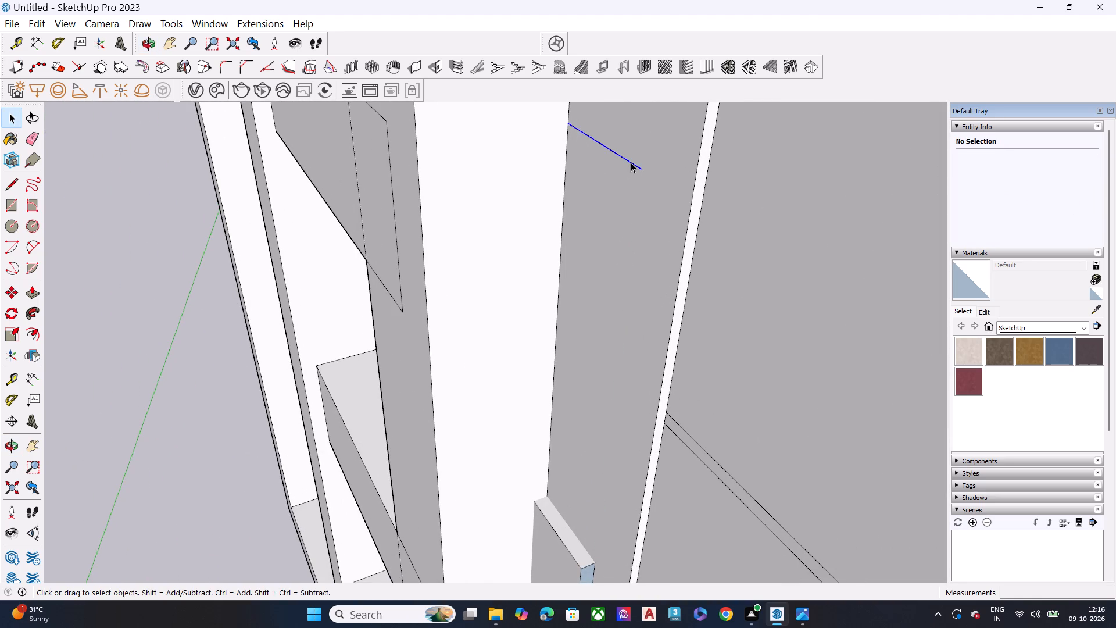
key(Delete)
Delete all the edges of the uppermost thin slab in the recess and the vertical edge running below it.
scroll(634, 162, down, 13)
scroll(612, 322, down, 2)
scroll(604, 340, up, 4)
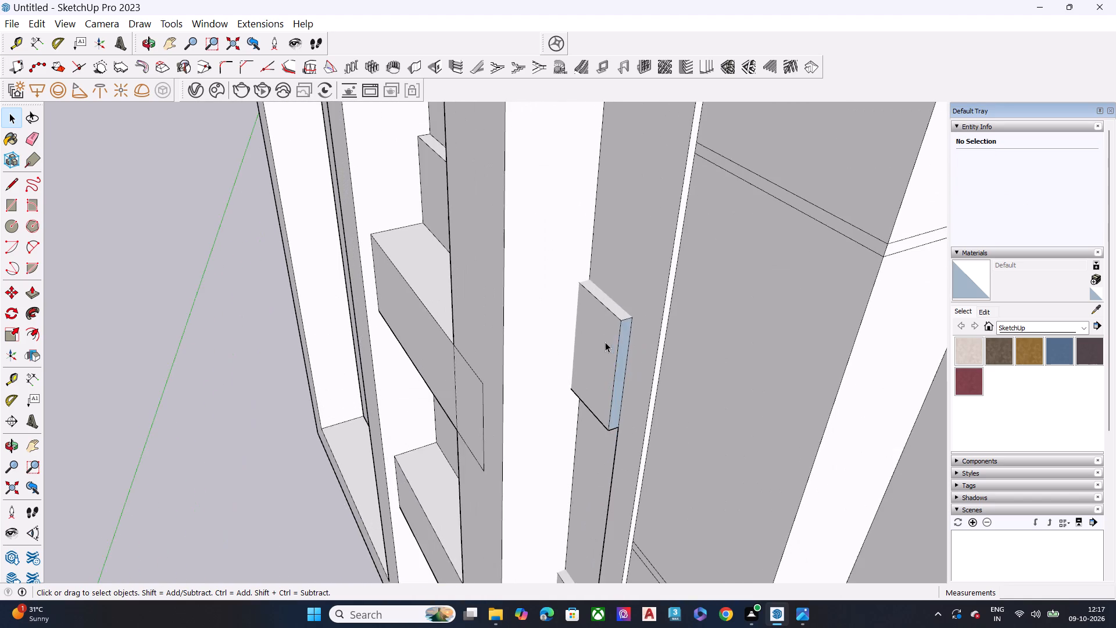
scroll(605, 342, up, 5)
scroll(615, 336, down, 3)
scroll(615, 336, up, 2)
scroll(615, 336, down, 1)
scroll(615, 336, up, 2)
click(628, 315)
key(Delete)
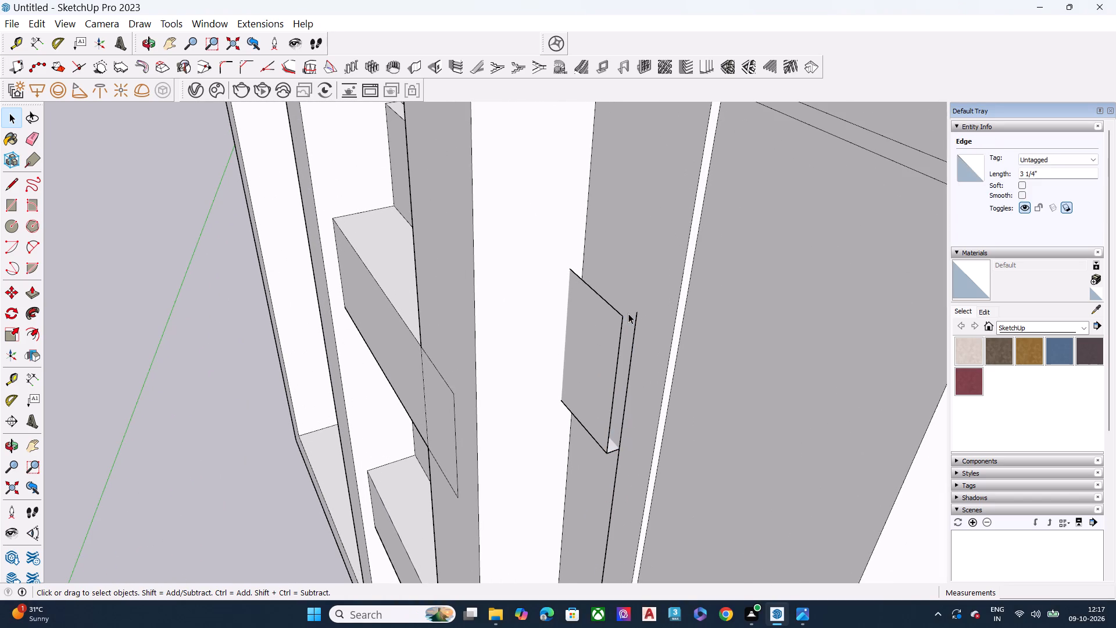
middle_drag(415, 363, 497, 323)
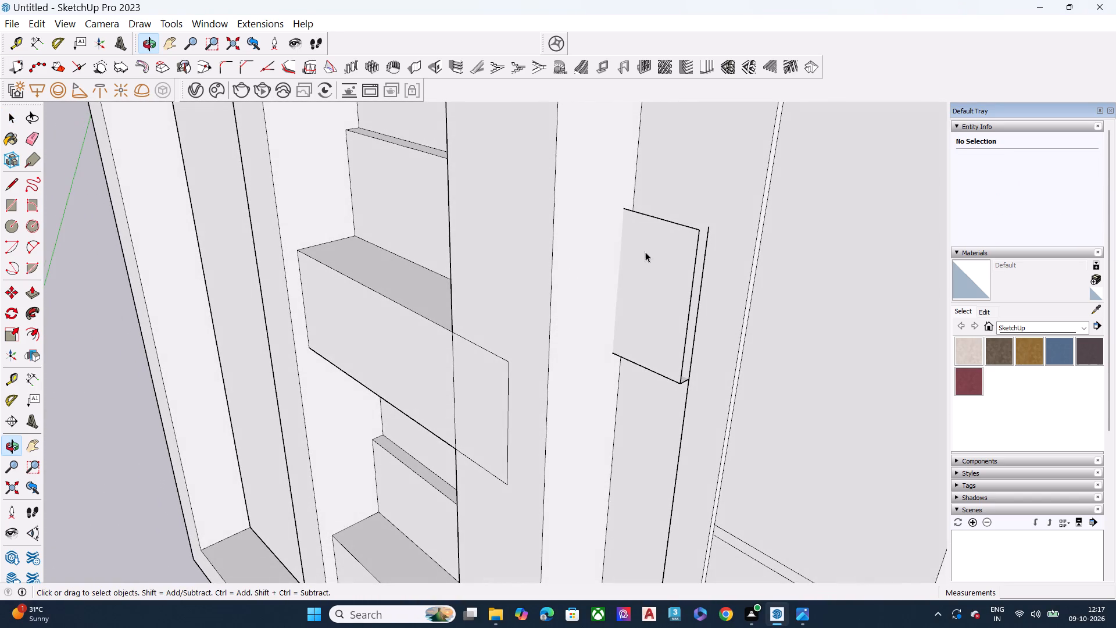
click(689, 227)
key(Delete)
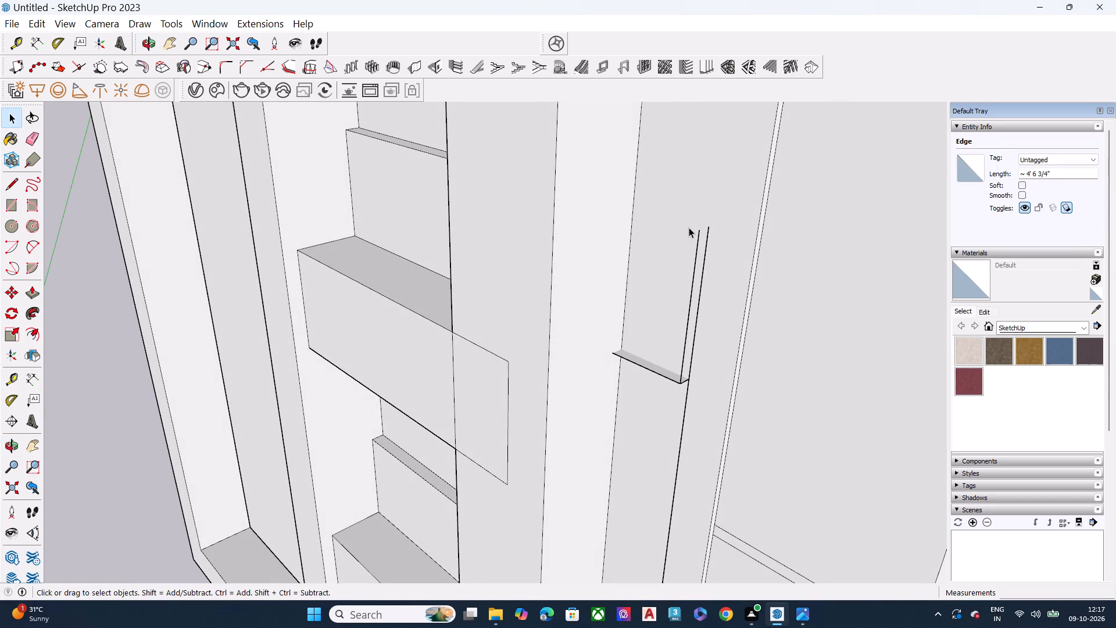
click(697, 238)
key(Delete)
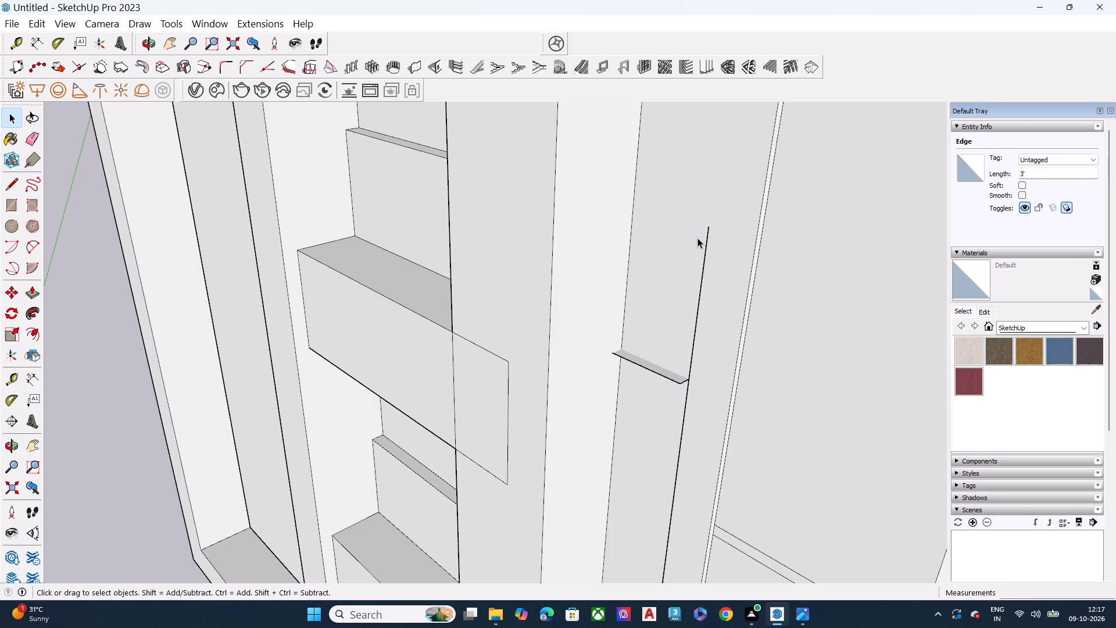
click(706, 242)
key(Delete)
click(674, 380)
key(Delete)
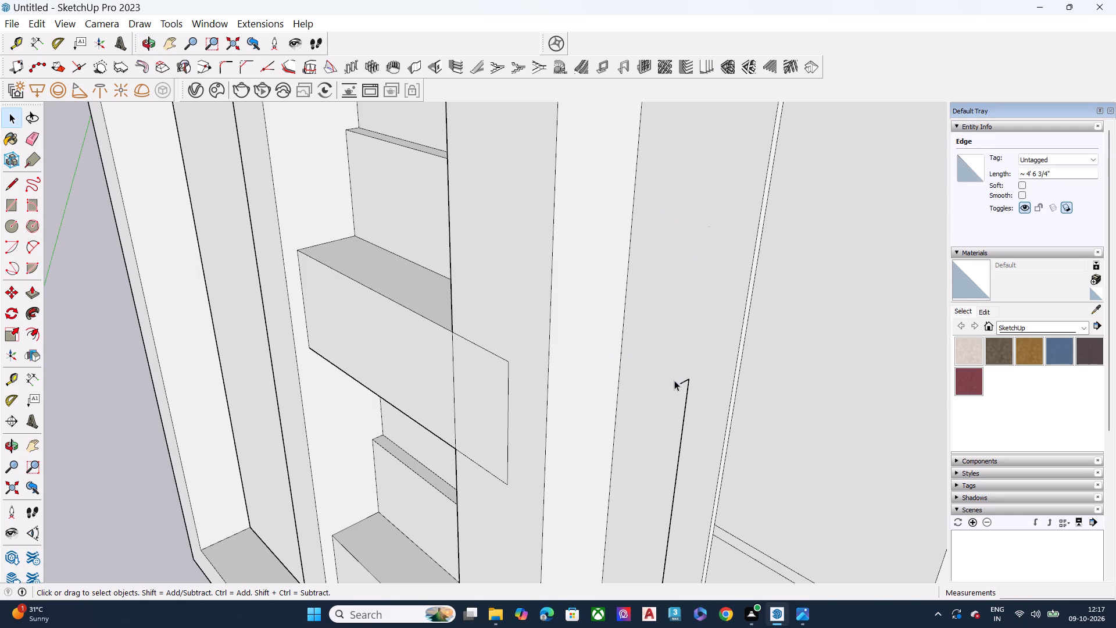
click(685, 380)
key(Delete)
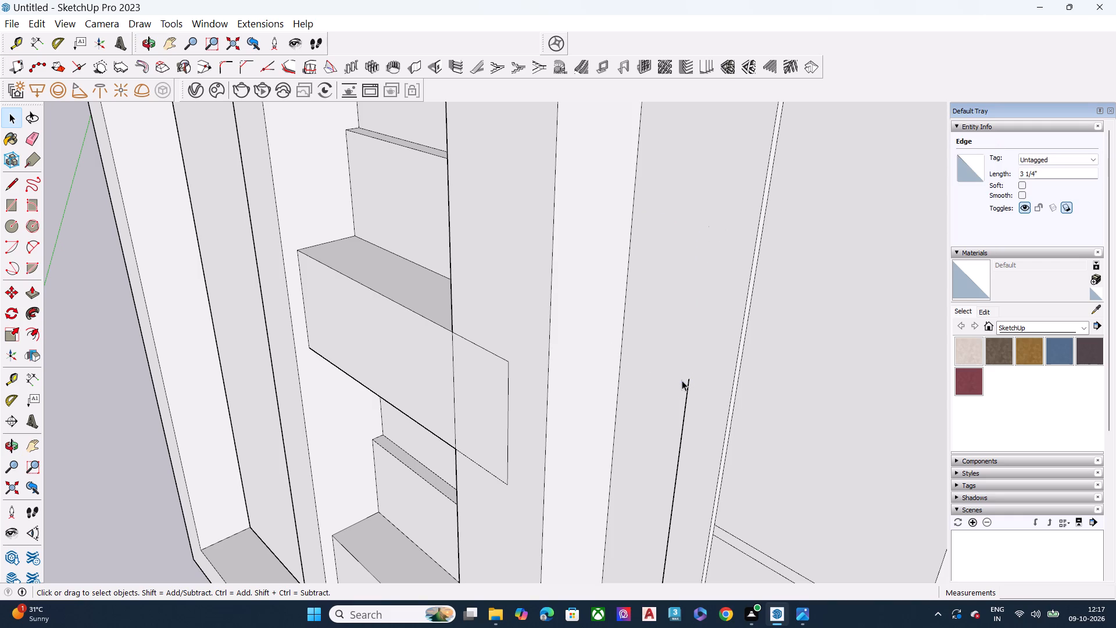
click(688, 387)
key(Delete)
Delete the top edges and both vertical edges of the remaining middle thin slab in the corner recess.
scroll(640, 279, down, 3)
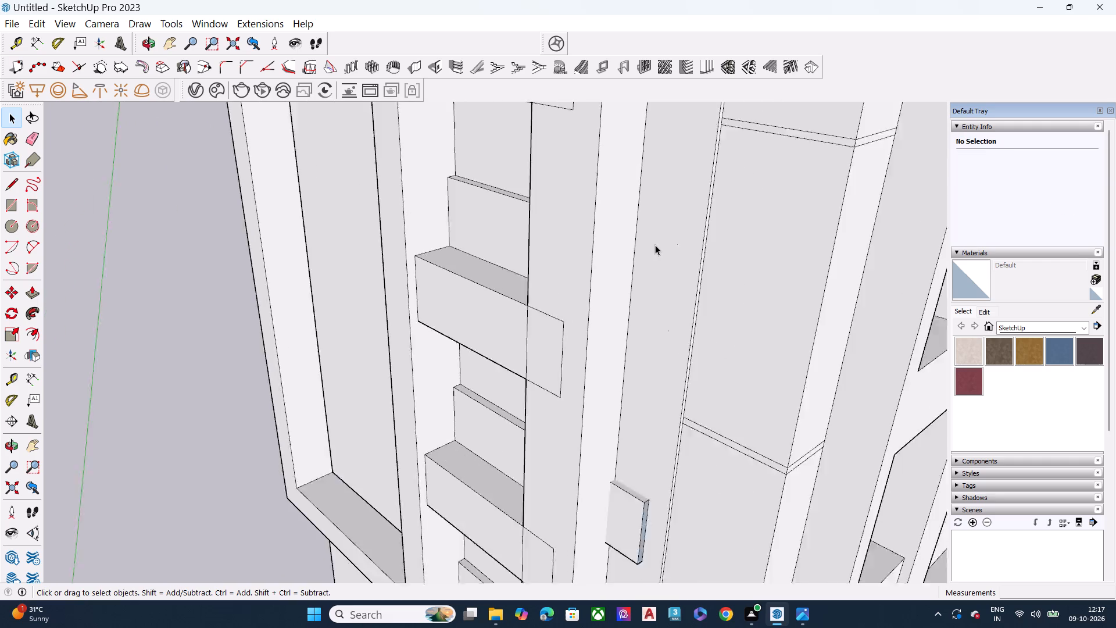
scroll(655, 245, down, 9)
scroll(646, 429, up, 10)
scroll(691, 326, up, 7)
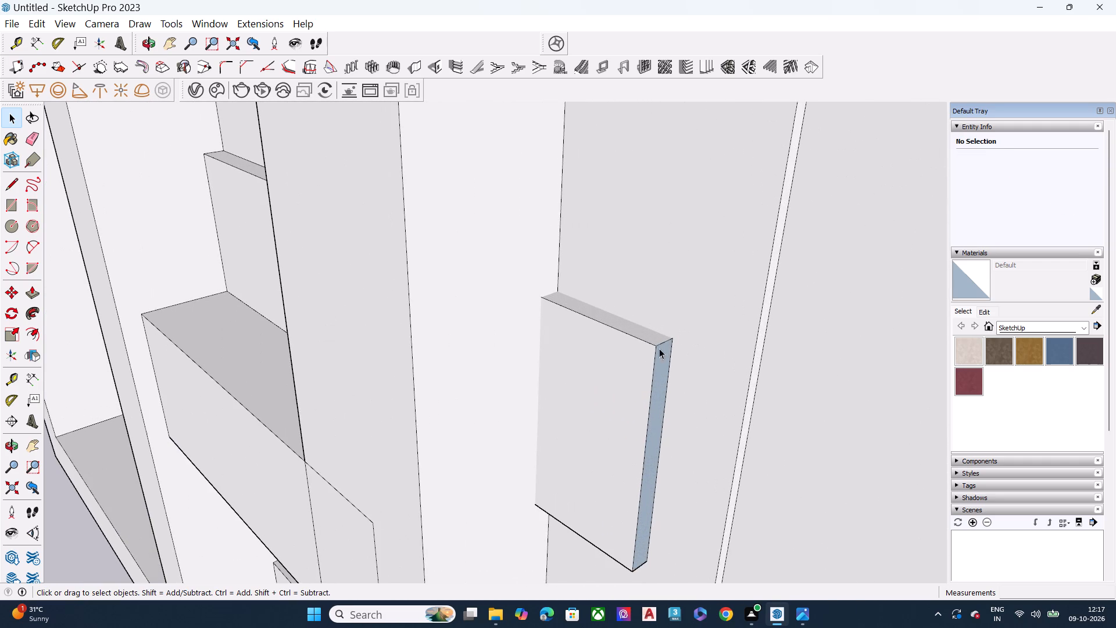
middle_drag(656, 349, 629, 390)
scroll(625, 392, up, 6)
click(647, 376)
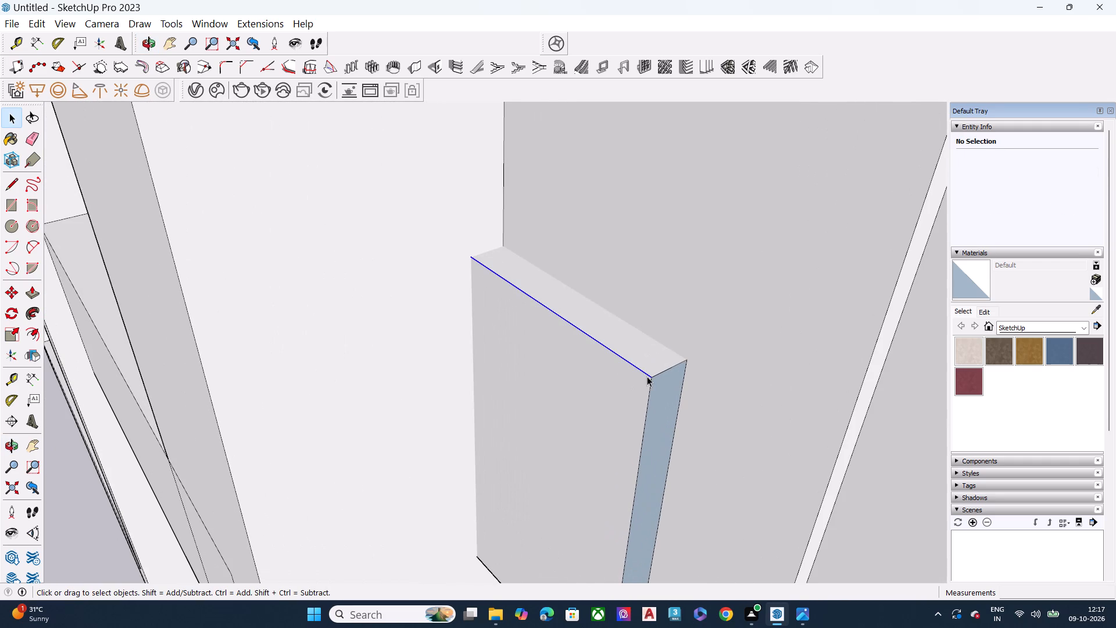
key(Delete)
click(657, 376)
key(Delete)
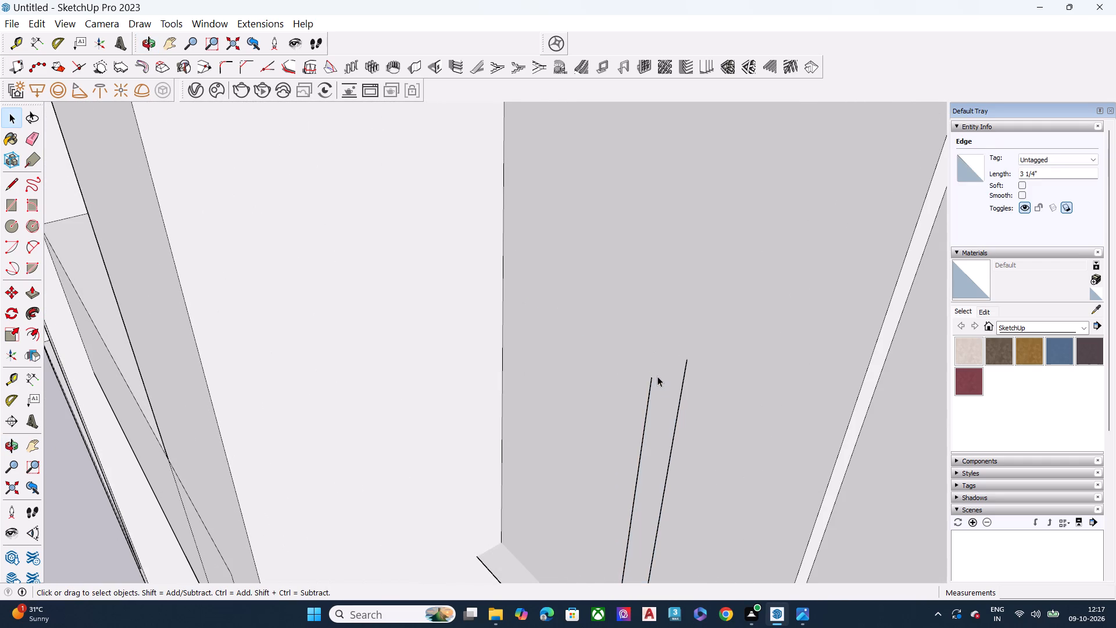
click(650, 385)
key(Delete)
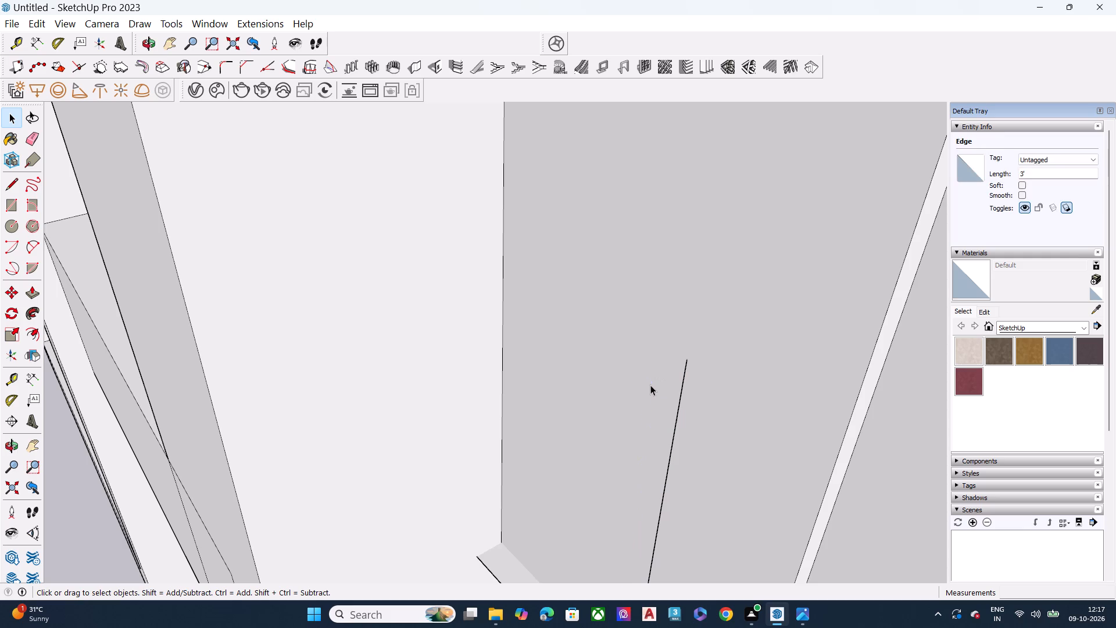
click(688, 366)
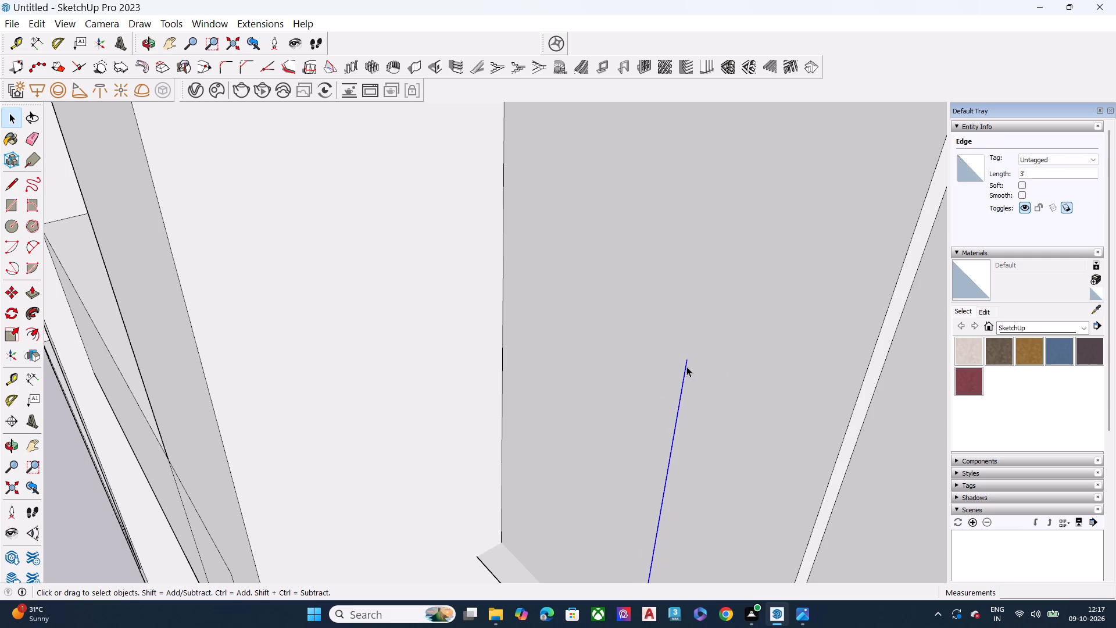
key(Delete)
Delete the short and long bottom edges left over from the middle thin slab.
scroll(586, 270, down, 4)
scroll(586, 262, up, 2)
scroll(588, 259, down, 6)
scroll(583, 551, up, 9)
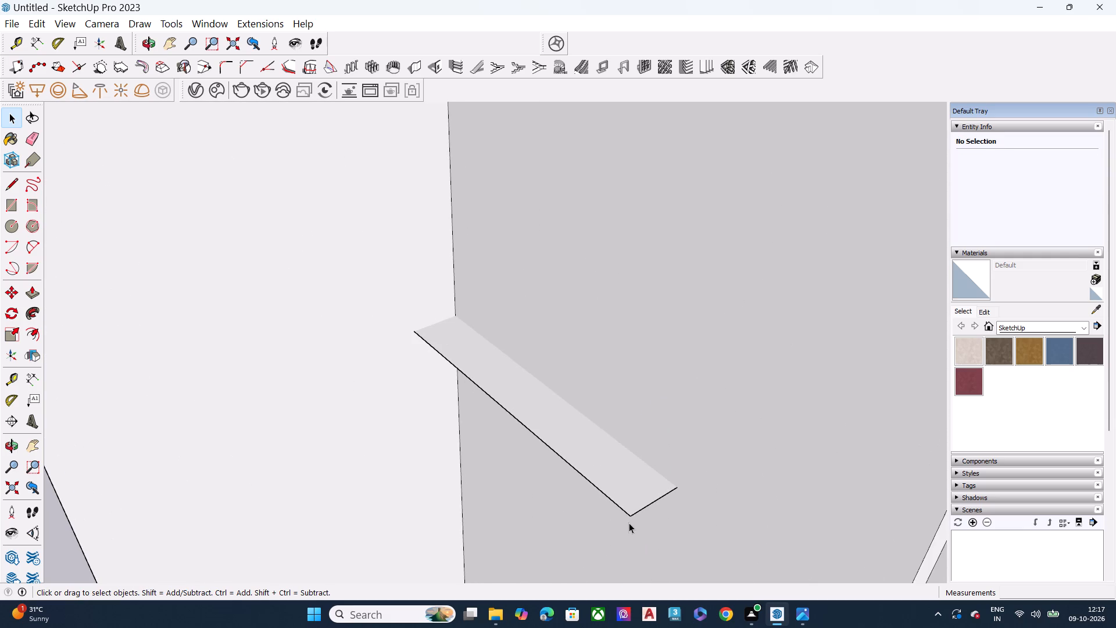
click(635, 515)
key(Delete)
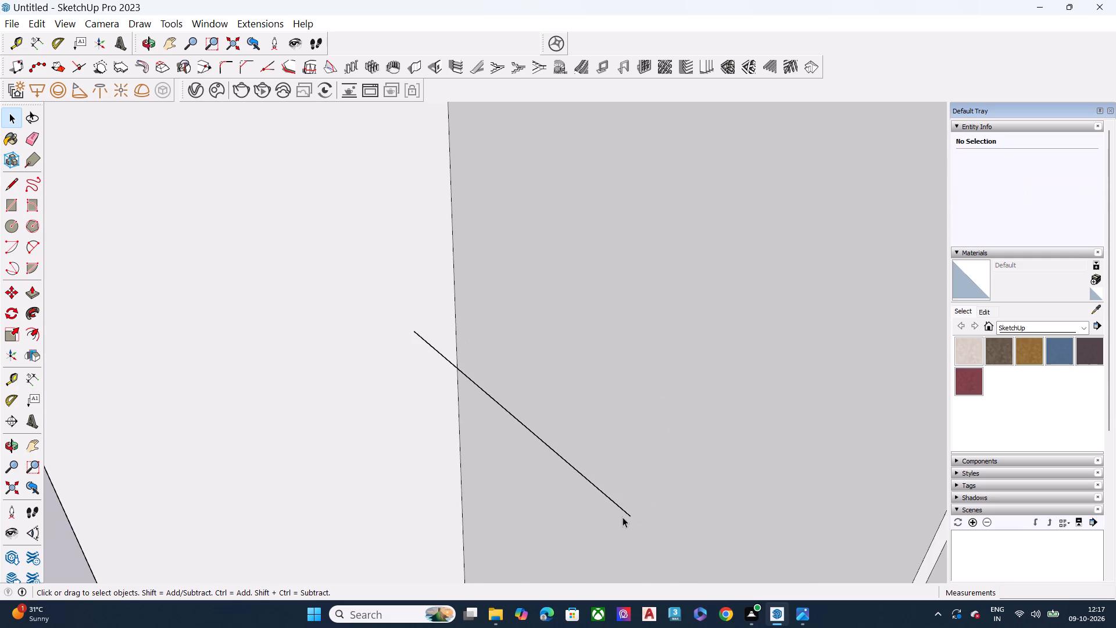
click(626, 513)
key(Delete)
Delete the long top edge and the two vertical edges of the lowest thin slab above the base ledge.
scroll(621, 422, down, 3)
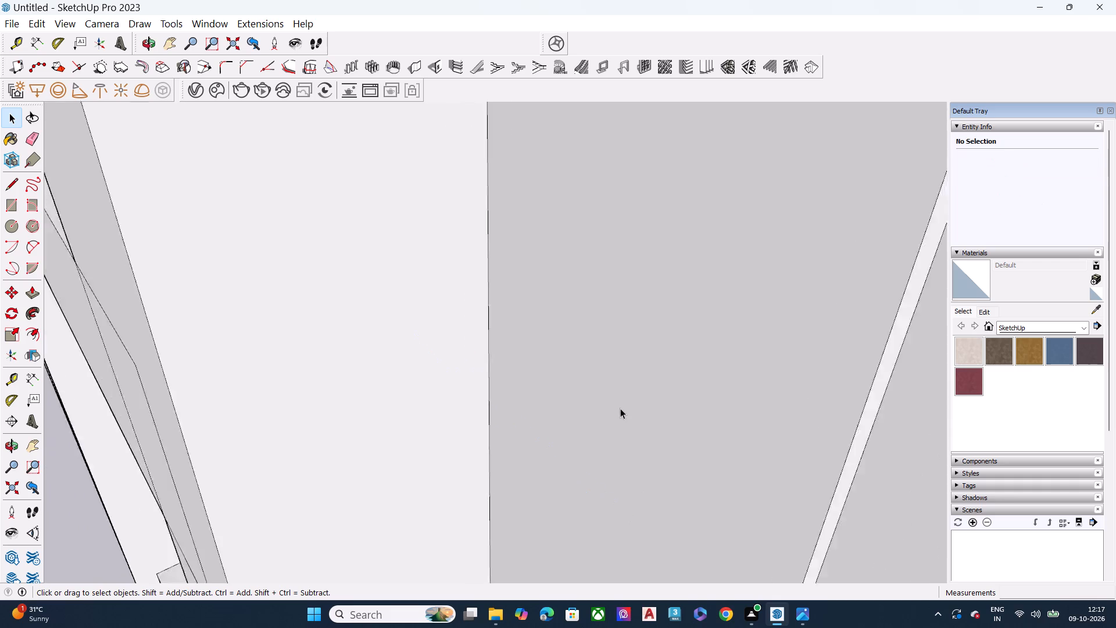
scroll(620, 408, down, 20)
scroll(620, 408, down, 1)
scroll(639, 394, up, 1)
scroll(639, 394, down, 13)
scroll(643, 456, down, 1)
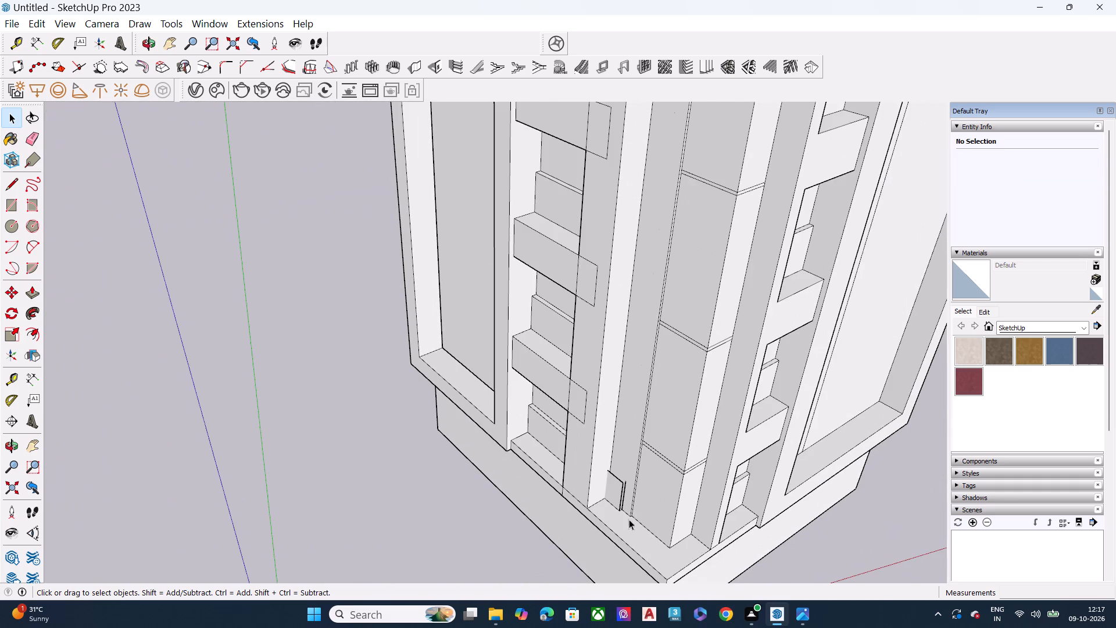
scroll(623, 524, up, 20)
scroll(623, 524, up, 2)
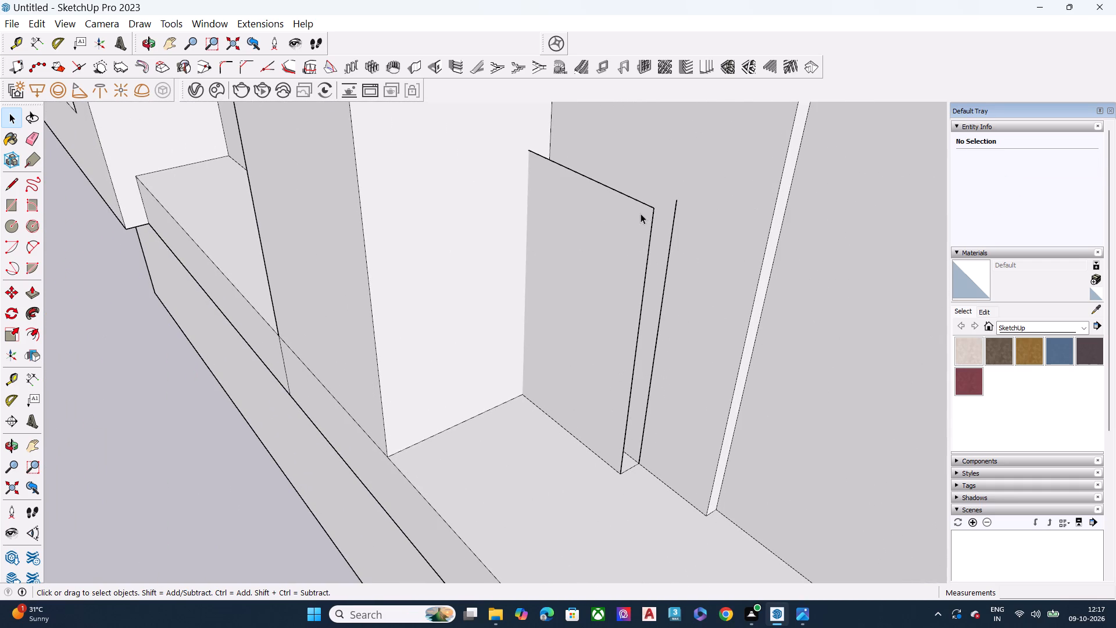
click(642, 202)
key(Delete)
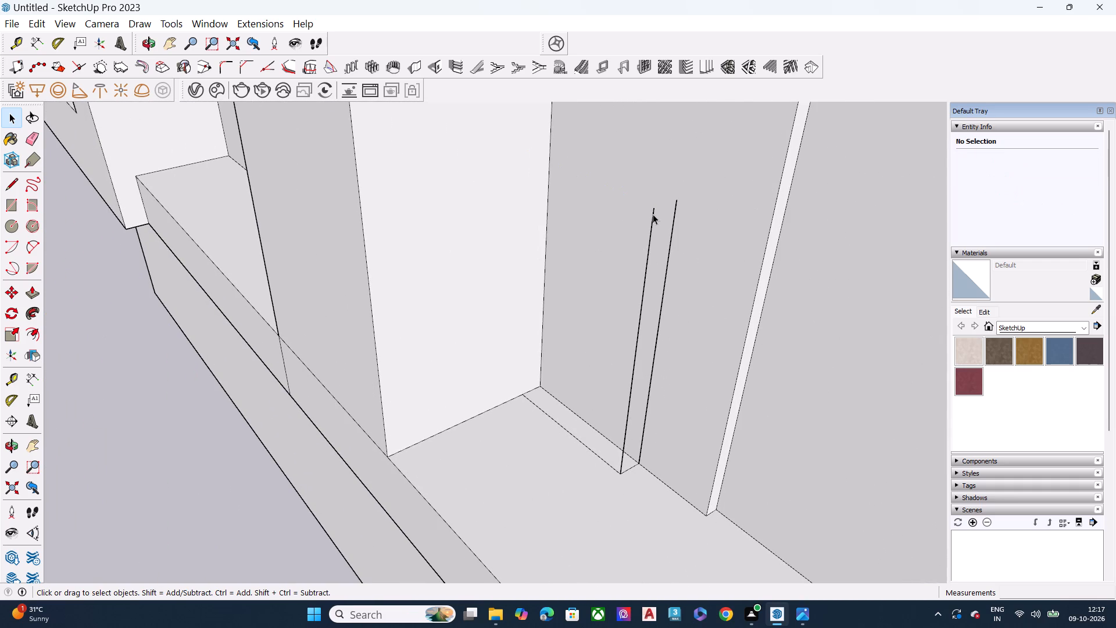
click(653, 214)
key(Delete)
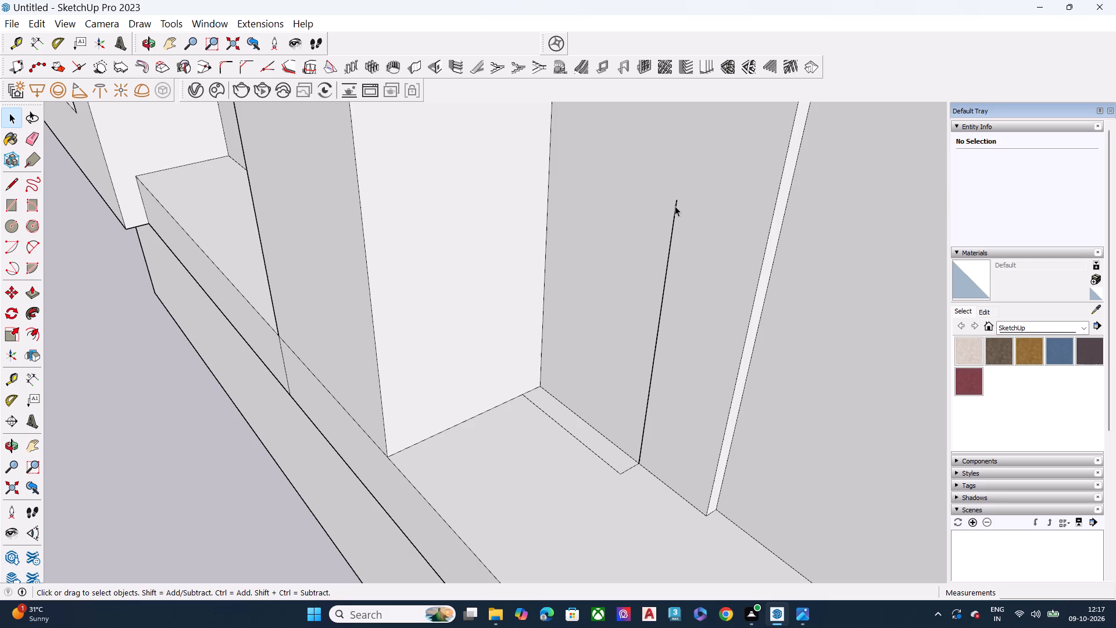
click(675, 206)
key(Delete)
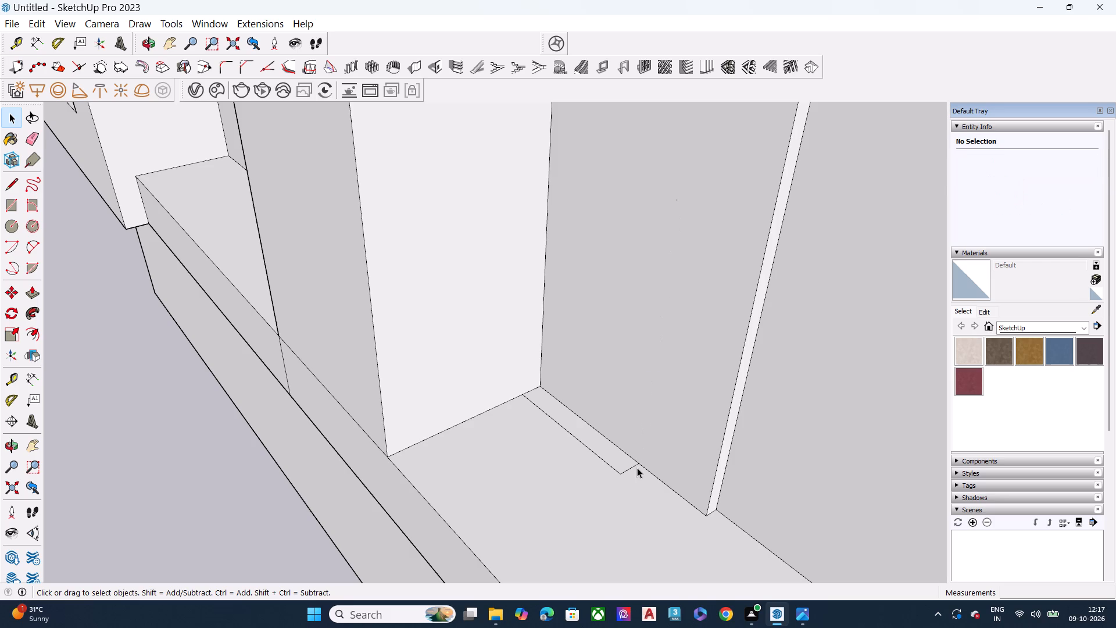
Delete the two edges outlining the lowest thin slab's footprint on the base ledge.
click(634, 465)
key(Delete)
click(617, 470)
key(Delete)
Delete the short edge crossing the narrow strip between the recess wall and the corner pillar, near the top floor.
scroll(610, 466, down, 5)
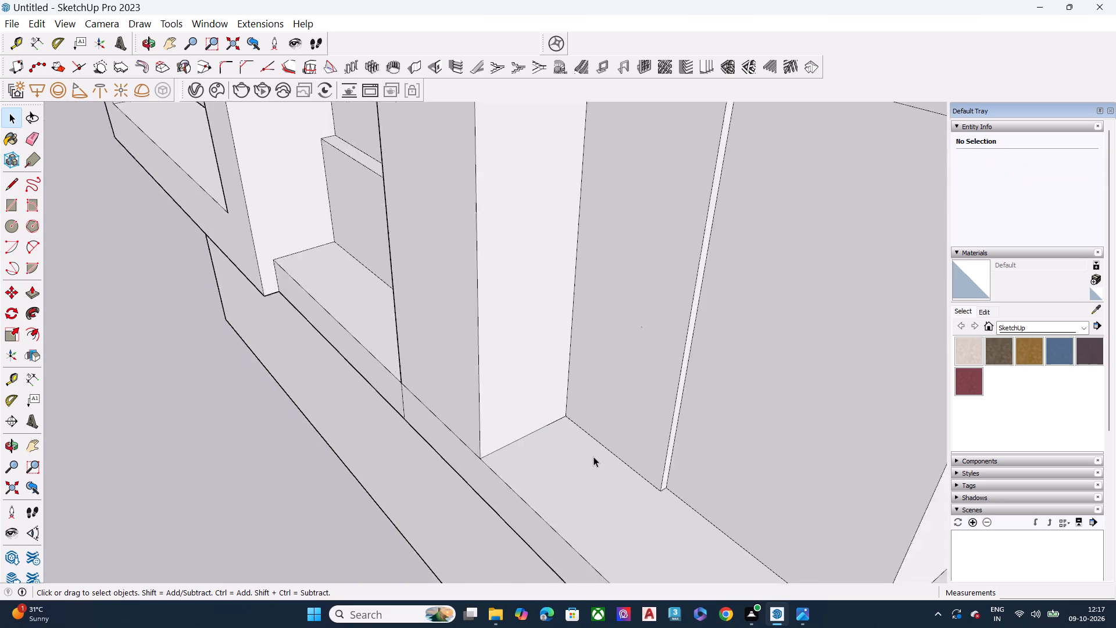
scroll(593, 456, down, 13)
middle_drag(610, 474, 580, 391)
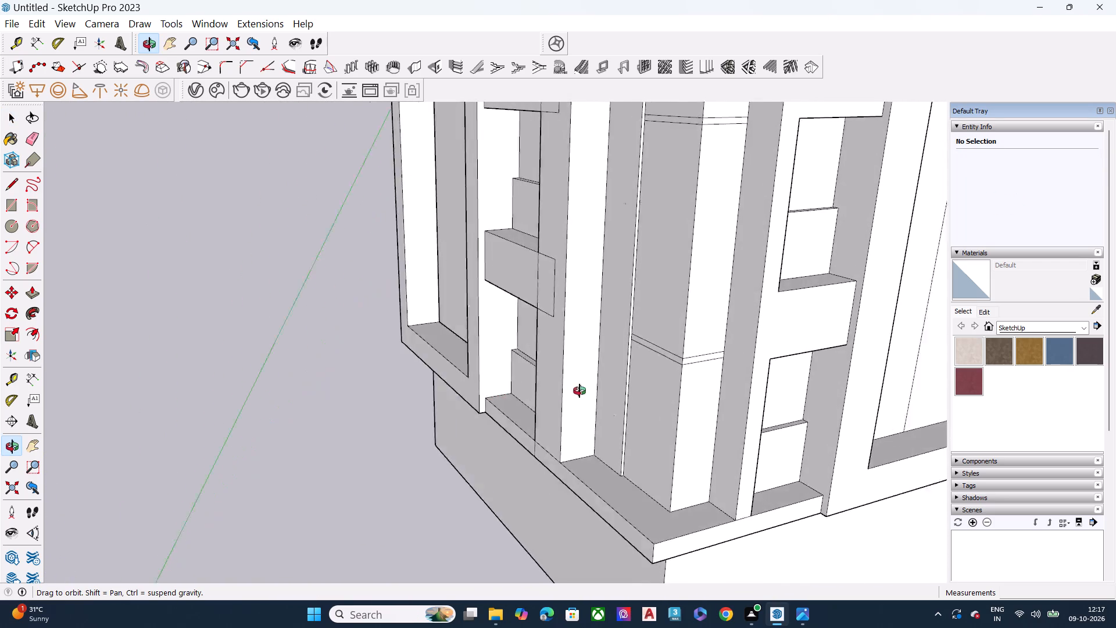
middle_drag(580, 391, 652, 391)
scroll(520, 443, down, 9)
scroll(582, 146, up, 6)
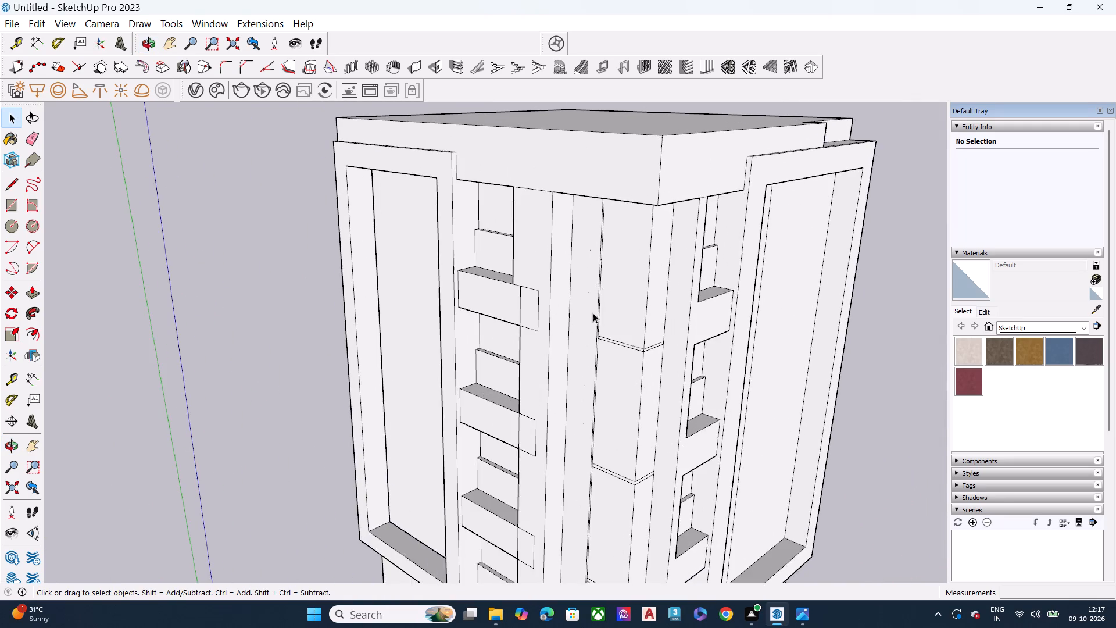
scroll(595, 319, up, 9)
scroll(598, 329, down, 6)
middle_drag(592, 201, 693, 162)
scroll(657, 148, up, 4)
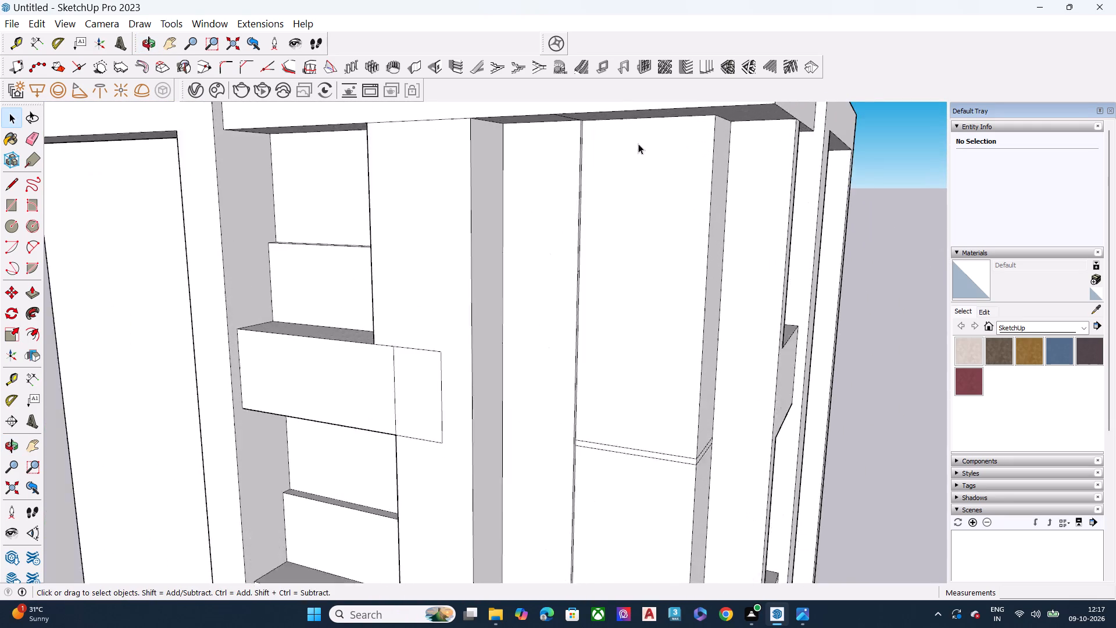
scroll(638, 144, up, 3)
middle_drag(589, 145, 506, 168)
scroll(548, 158, up, 9)
middle_drag(624, 167, 530, 188)
scroll(477, 223, down, 9)
middle_drag(480, 231, 464, 202)
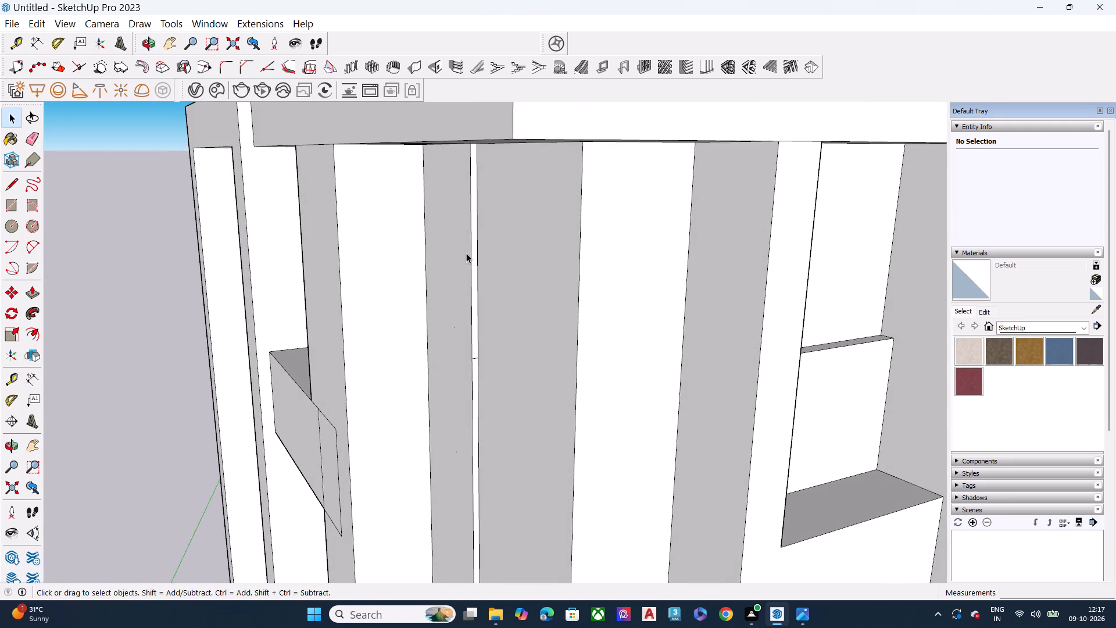
scroll(461, 394, up, 7)
click(488, 314)
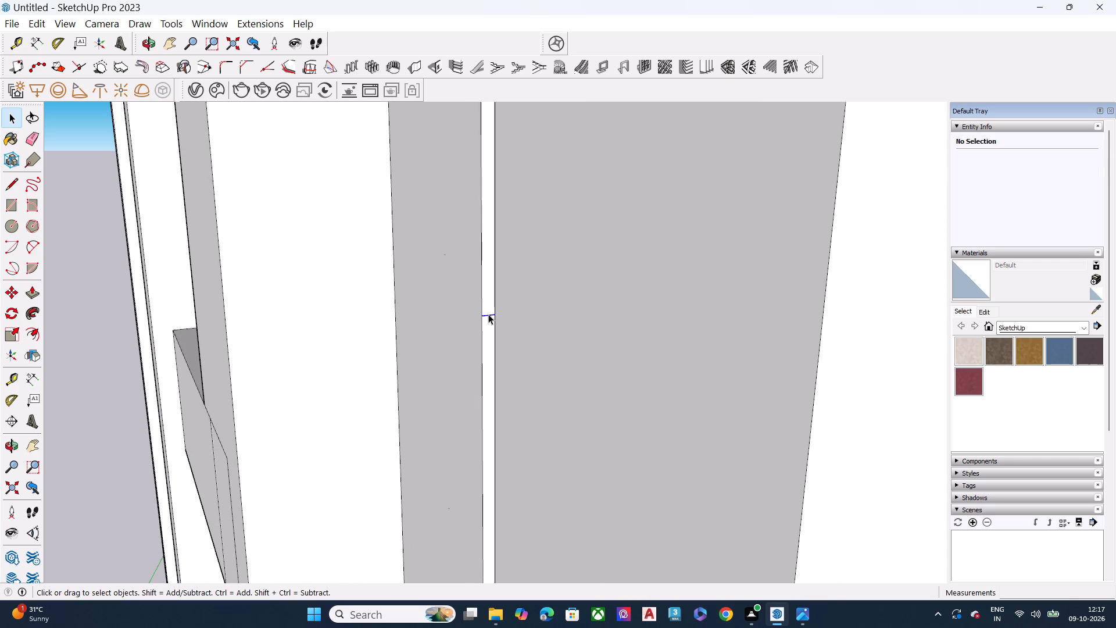
key(Delete)
Push/Pull the recess's tall back wall face flush with the face of the adjoining corner pillar.
scroll(485, 297, down, 8)
scroll(514, 271, up, 1)
scroll(514, 271, down, 12)
scroll(505, 417, up, 7)
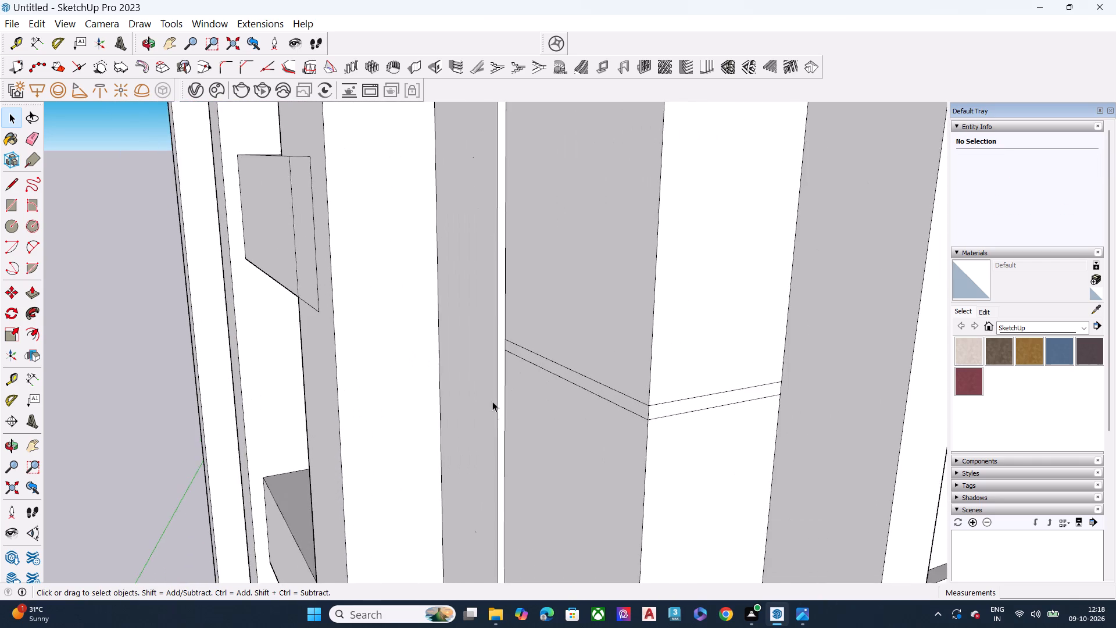
scroll(492, 401, up, 6)
scroll(497, 326, down, 1)
scroll(497, 326, up, 6)
middle_drag(506, 364, 543, 326)
scroll(548, 329, up, 8)
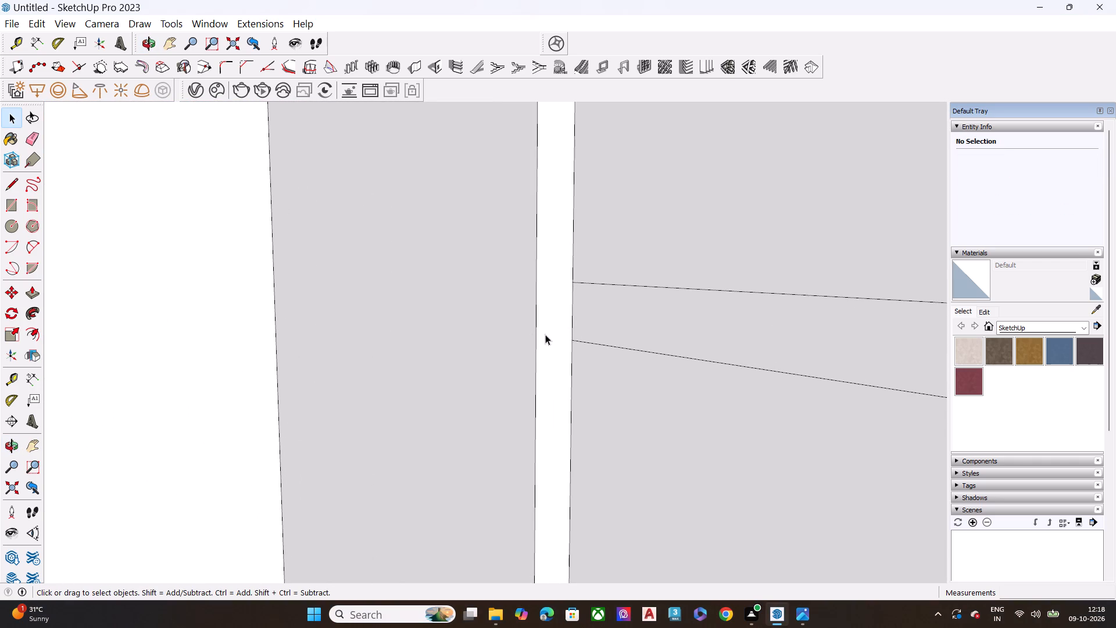
click(516, 335)
scroll(516, 335, down, 17)
scroll(489, 283, up, 1)
scroll(489, 283, down, 2)
scroll(489, 283, up, 1)
scroll(489, 283, down, 3)
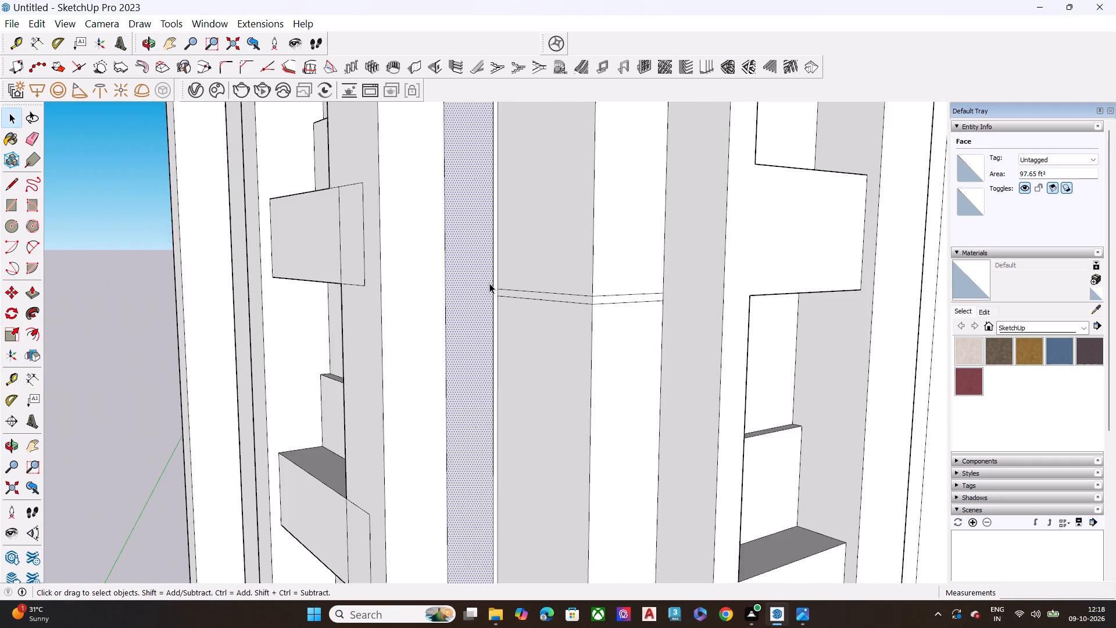
scroll(489, 283, down, 6)
scroll(505, 481, up, 3)
scroll(500, 491, down, 1)
scroll(498, 494, up, 9)
scroll(433, 377, down, 11)
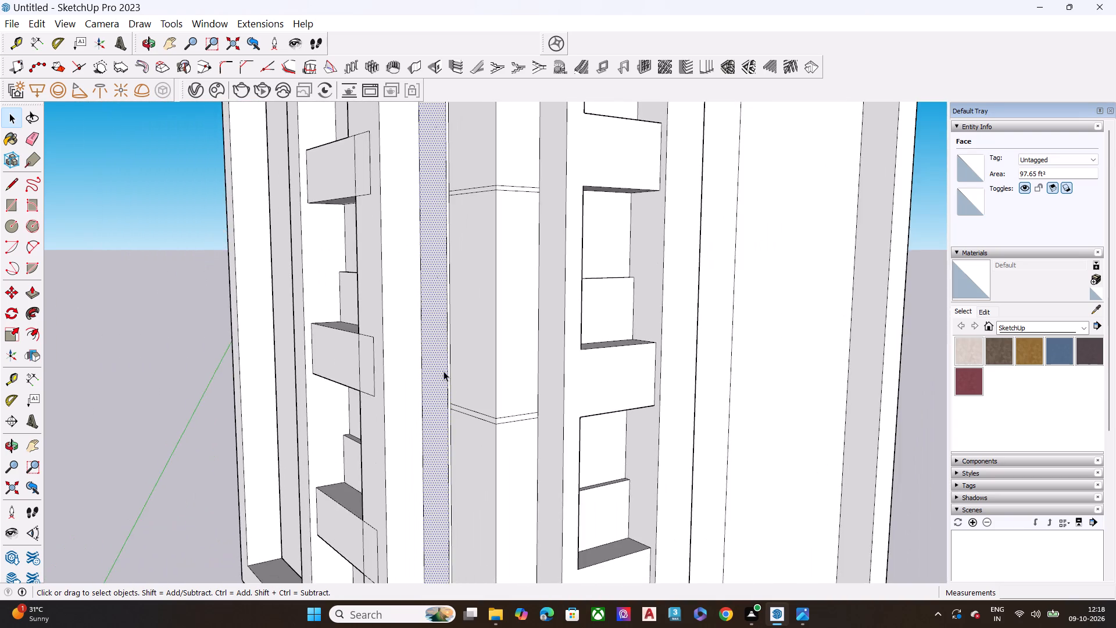
scroll(447, 354, down, 1)
scroll(448, 353, up, 2)
scroll(449, 352, down, 1)
scroll(449, 352, up, 1)
scroll(449, 352, down, 5)
scroll(460, 509, up, 11)
click(421, 494)
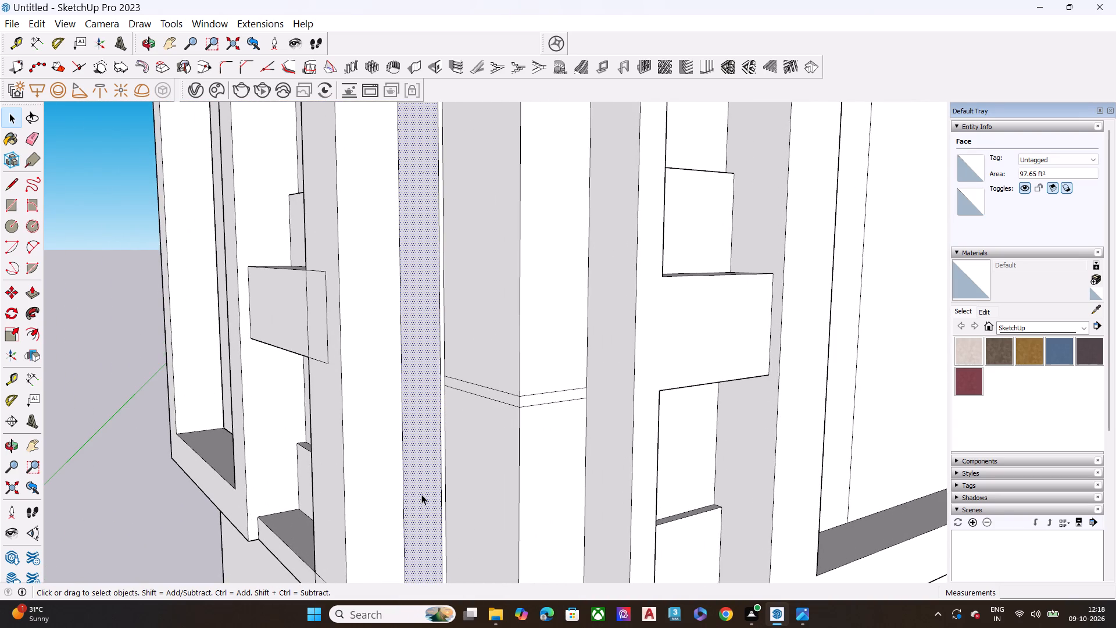
click(421, 494)
double_click(426, 493)
key(p)
click(428, 490)
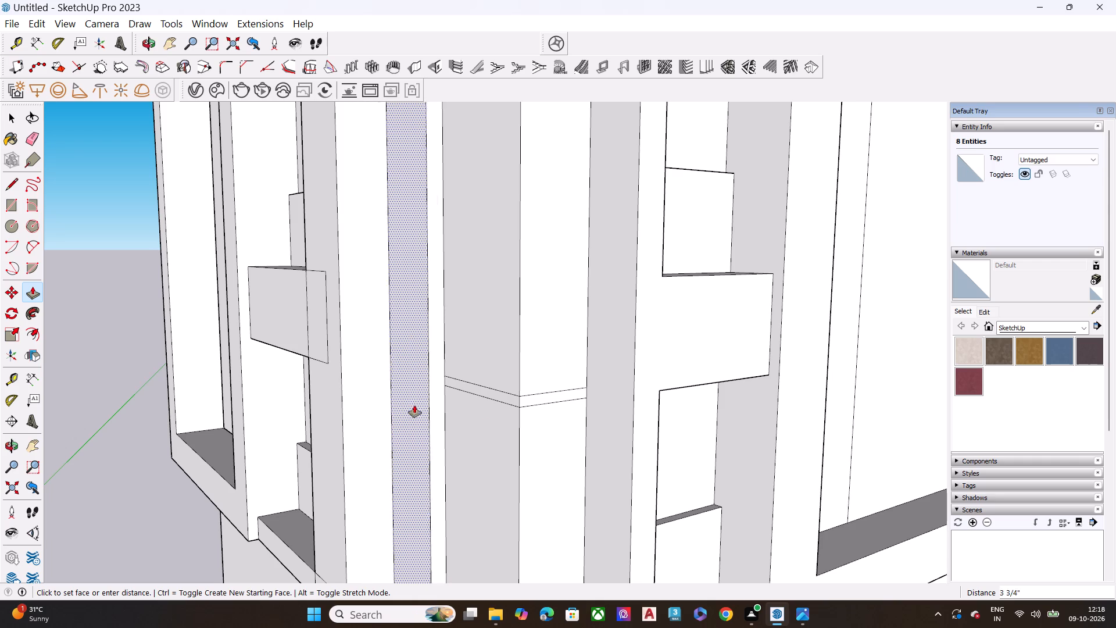
scroll(432, 405, down, 1)
click(446, 404)
key(space)
Push/Pull the side face of the pillar beside the slab bays about 1' 8" into the recess.
middle_drag(428, 402, 659, 411)
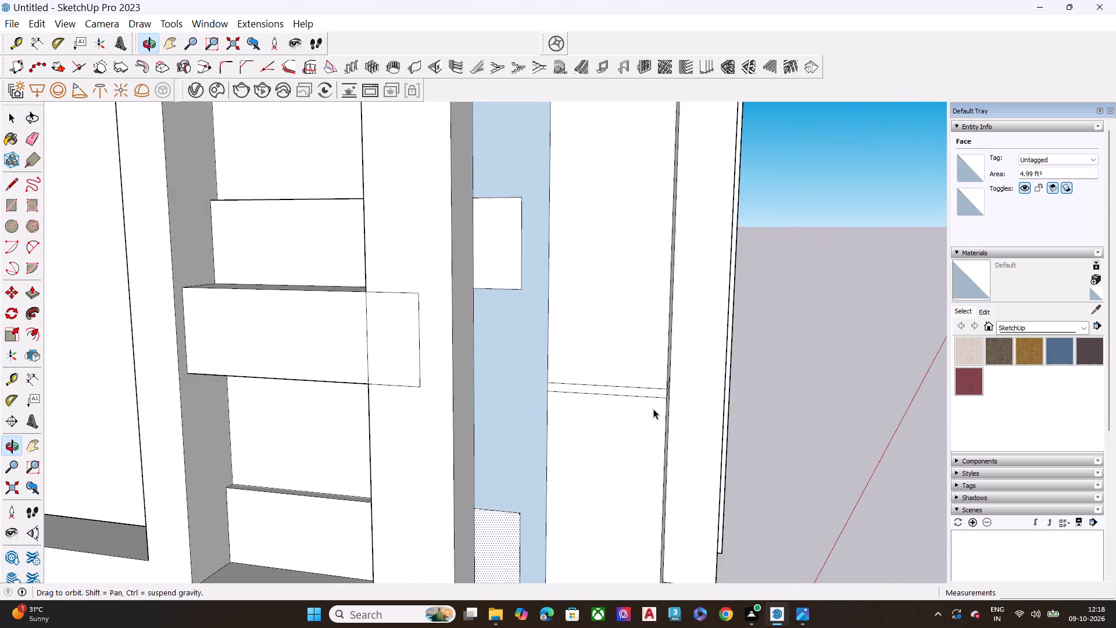
scroll(502, 375, down, 19)
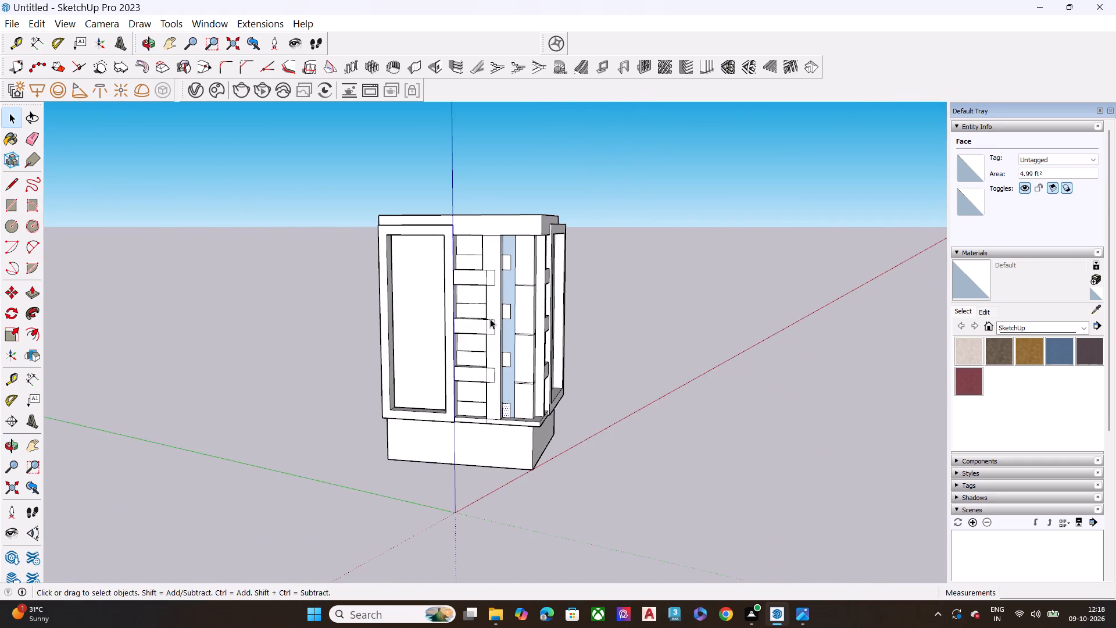
scroll(491, 276, up, 7)
middle_drag(506, 261, 407, 275)
scroll(424, 275, up, 7)
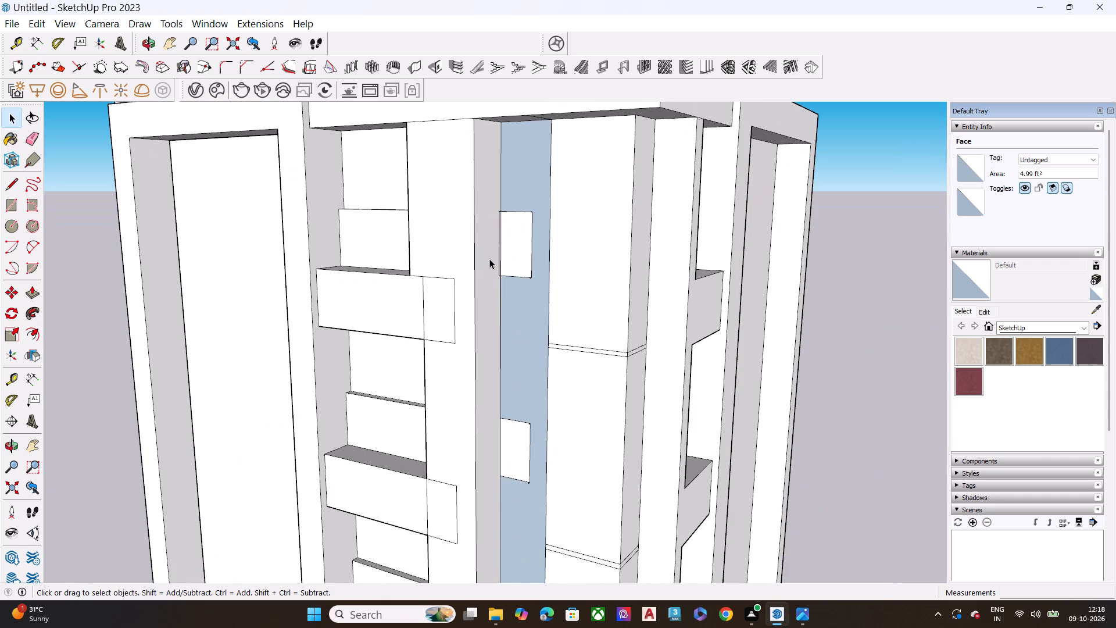
click(489, 259)
key(p)
click(489, 259)
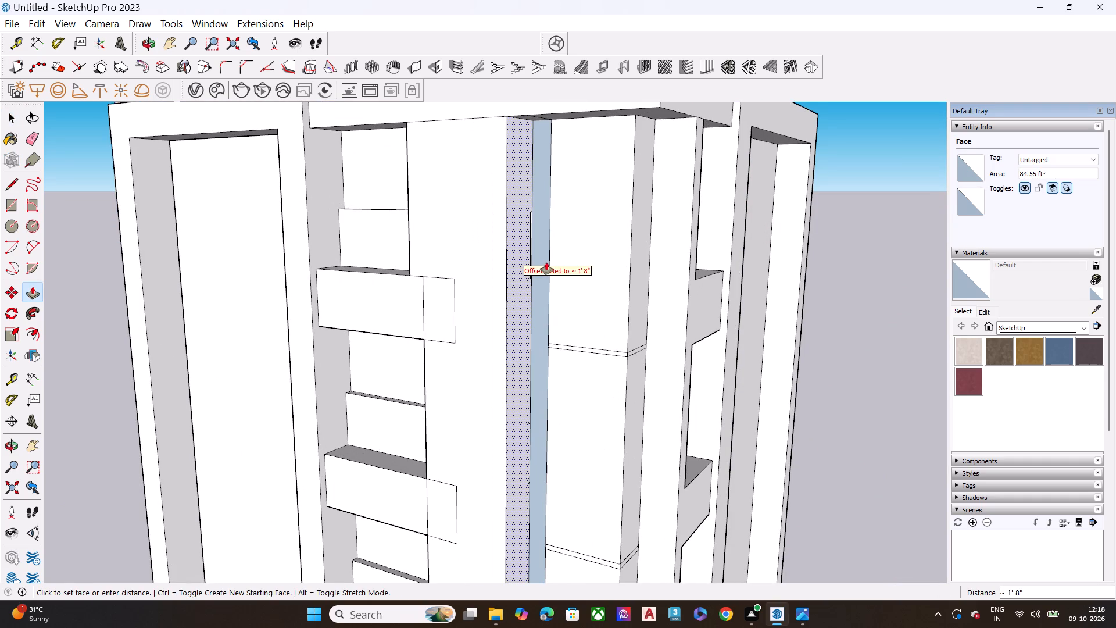
click(546, 262)
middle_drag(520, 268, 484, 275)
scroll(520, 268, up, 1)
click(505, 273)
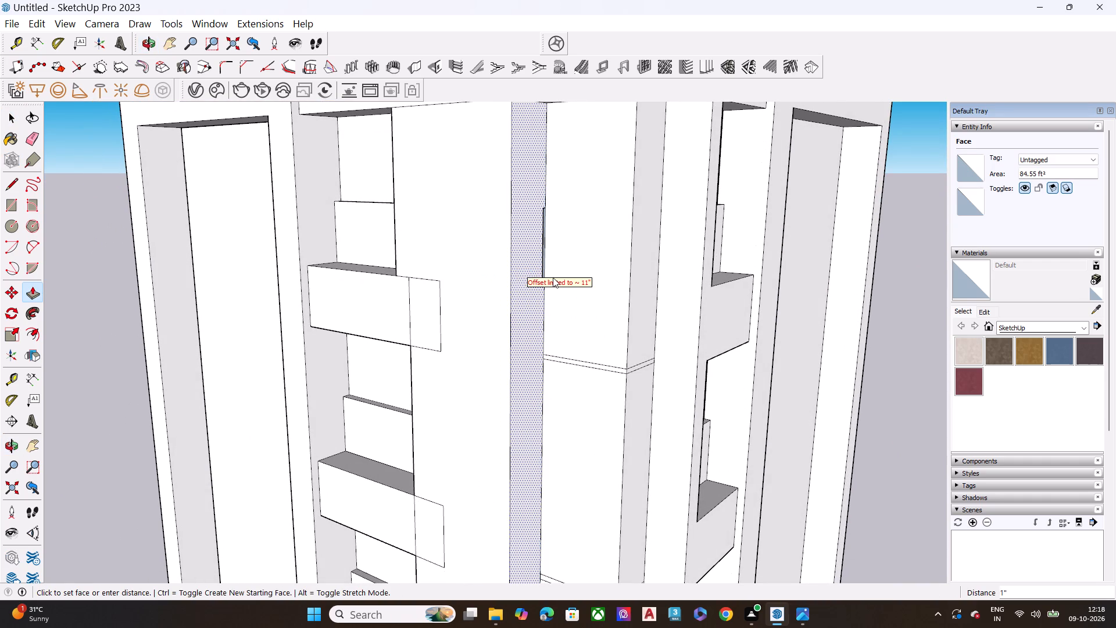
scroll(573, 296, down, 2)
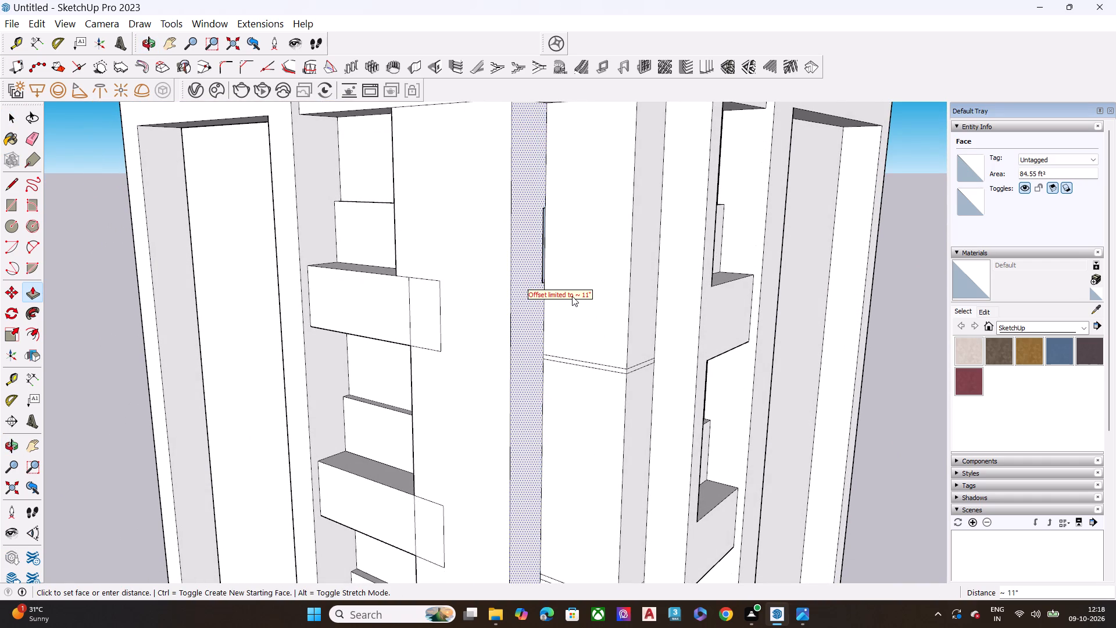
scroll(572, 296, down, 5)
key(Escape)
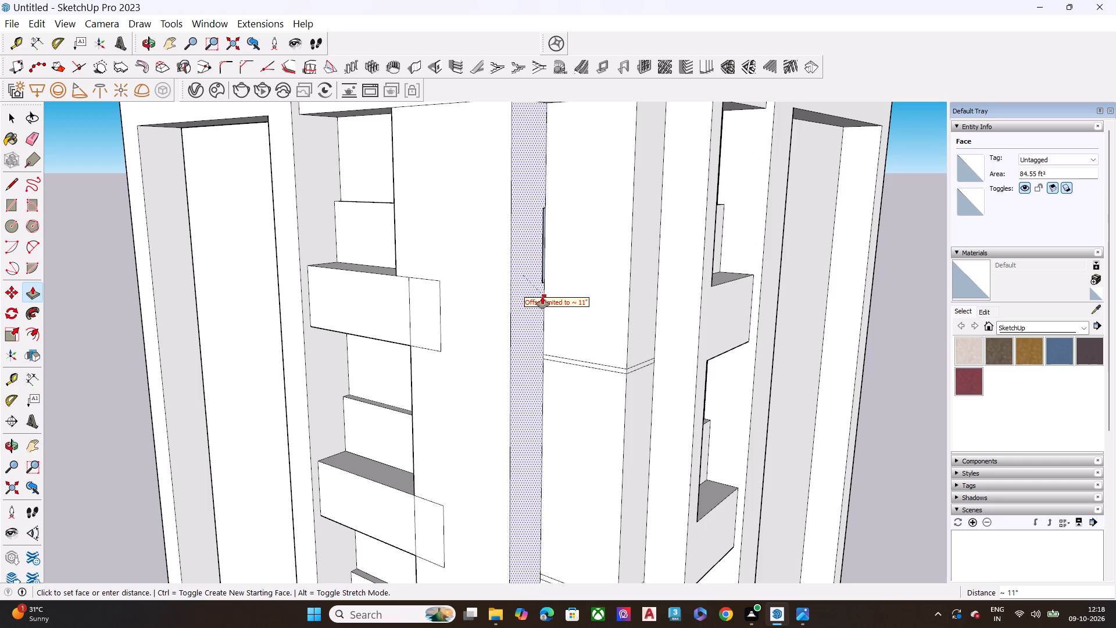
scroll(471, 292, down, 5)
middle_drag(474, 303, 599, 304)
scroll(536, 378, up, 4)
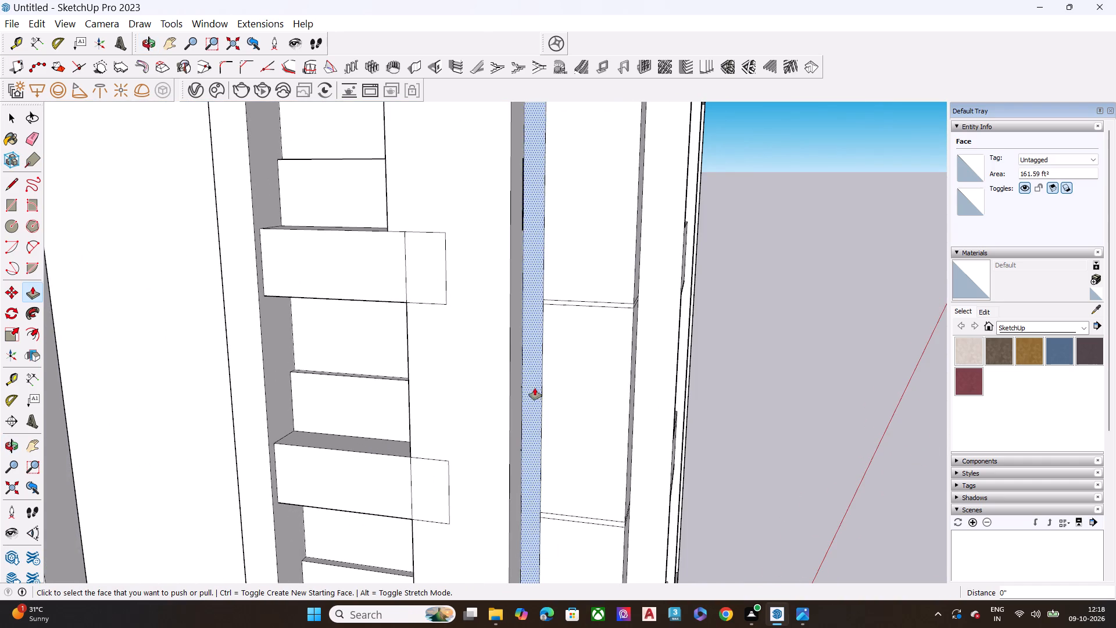
Undo the last two changes made to the recess and its adjoining pillar, leaving Push/Pull.
key(ctrl+z)
key(ctrl+z)
scroll(450, 431, down, 3)
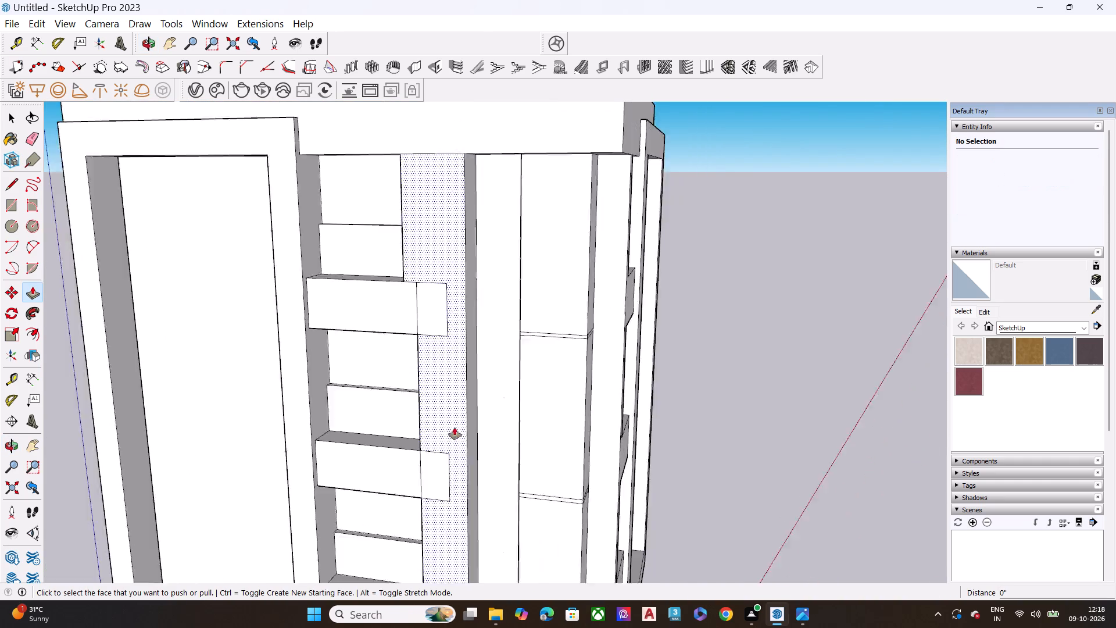
scroll(455, 427, down, 4)
key(space)
Examine the corner recess, slab bays and base ledge from both sides of the building.
middle_drag(544, 463, 358, 463)
scroll(420, 382, up, 7)
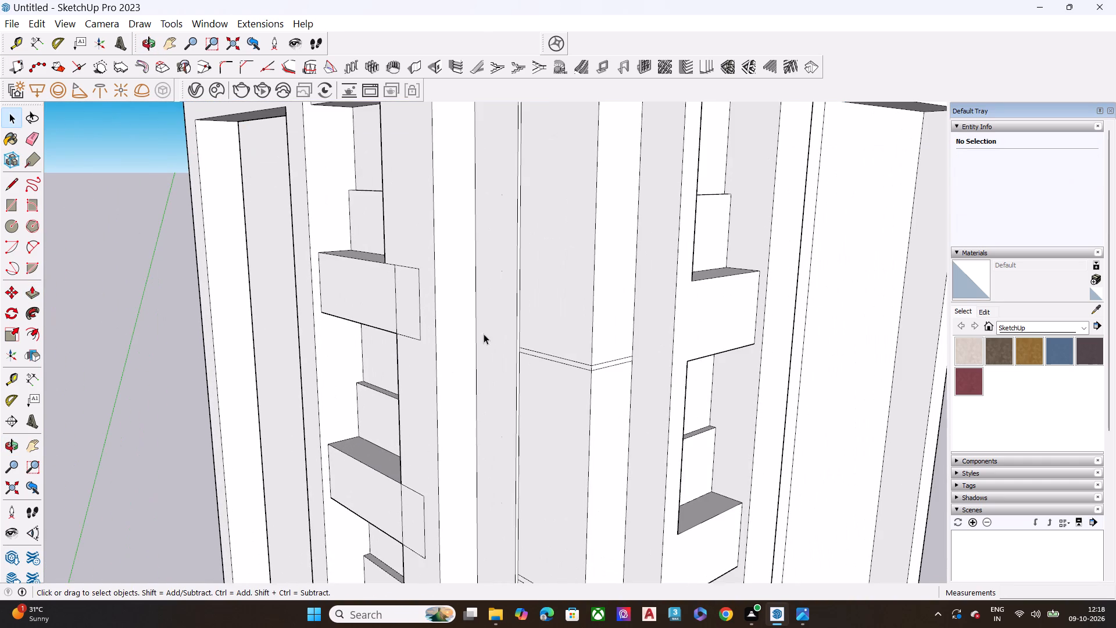
middle_drag(485, 329, 599, 361)
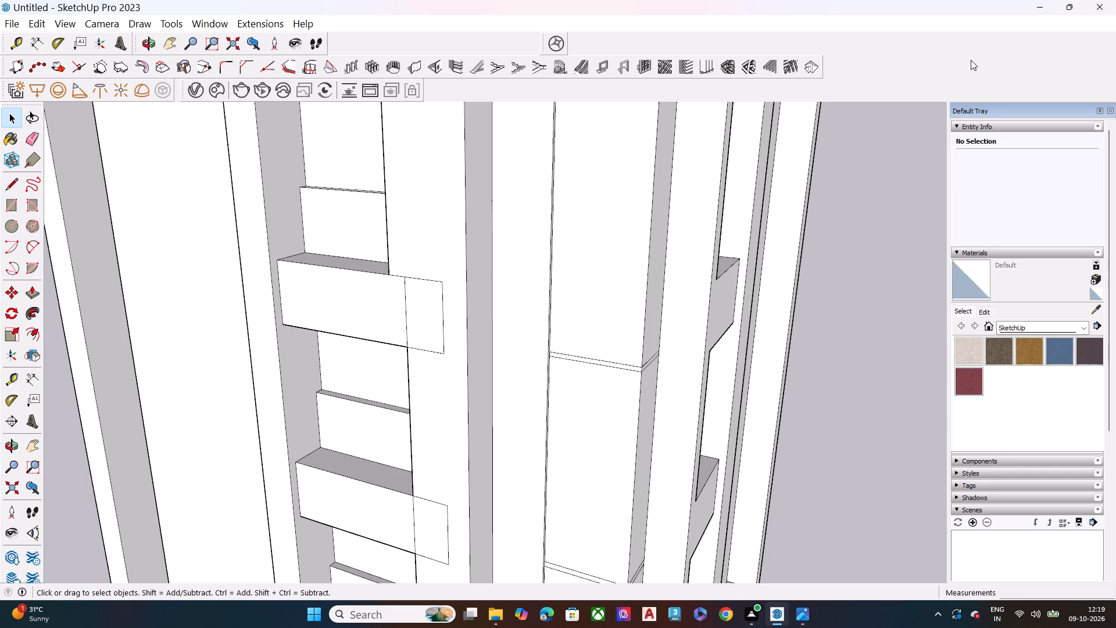
scroll(431, 296, down, 3)
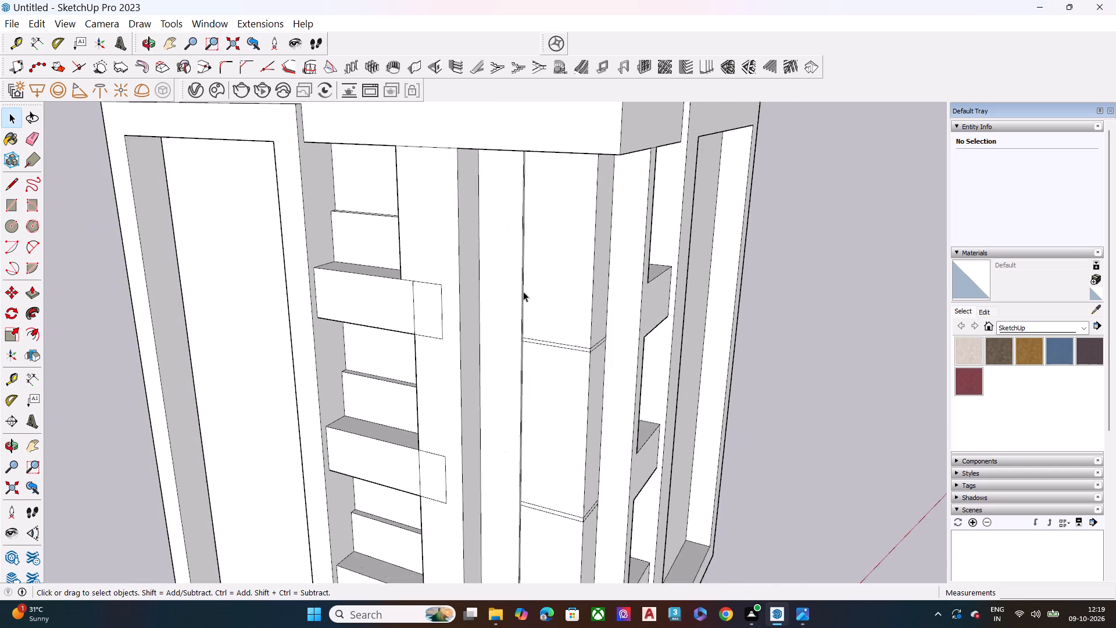
scroll(523, 291, down, 3)
middle_drag(541, 362, 293, 323)
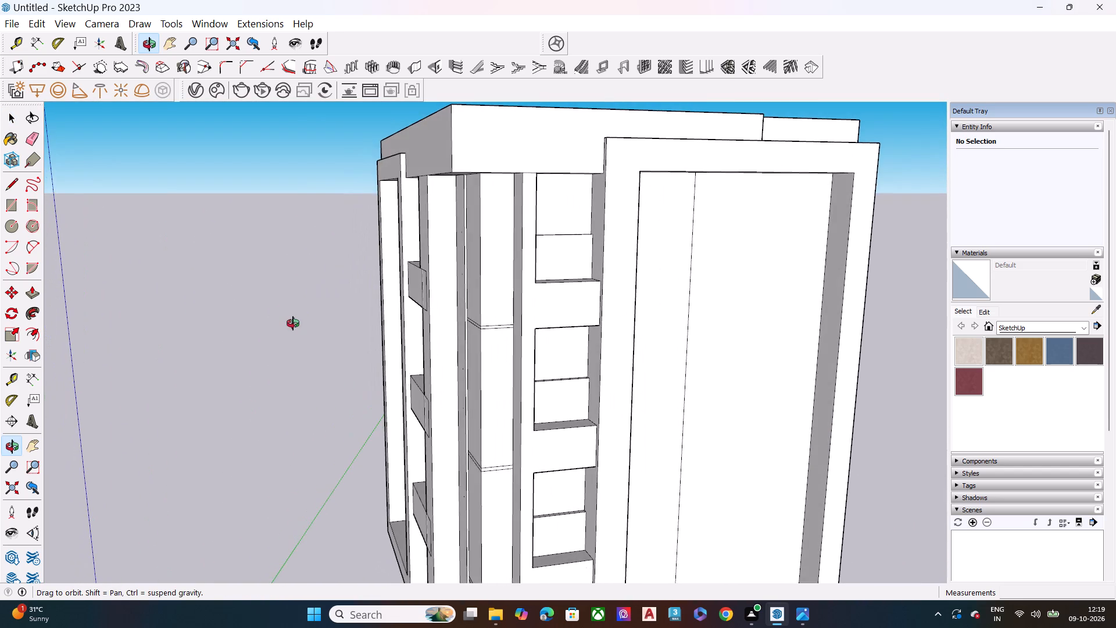
middle_drag(293, 323, 1002, 326)
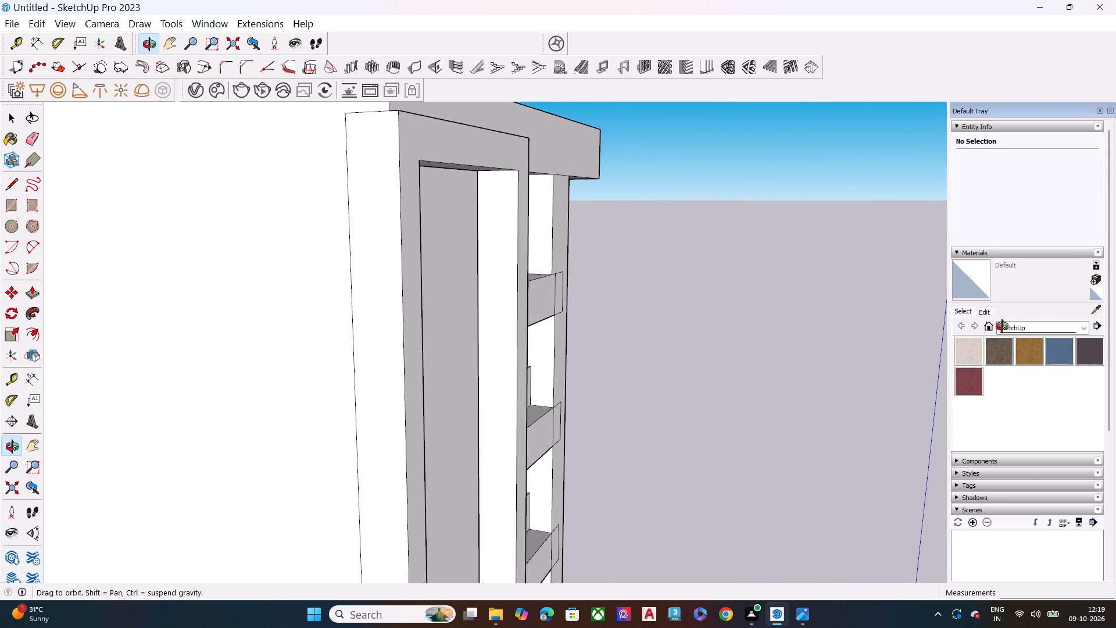
middle_drag(1002, 326, 133, 336)
scroll(496, 254, down, 8)
scroll(500, 317, down, 4)
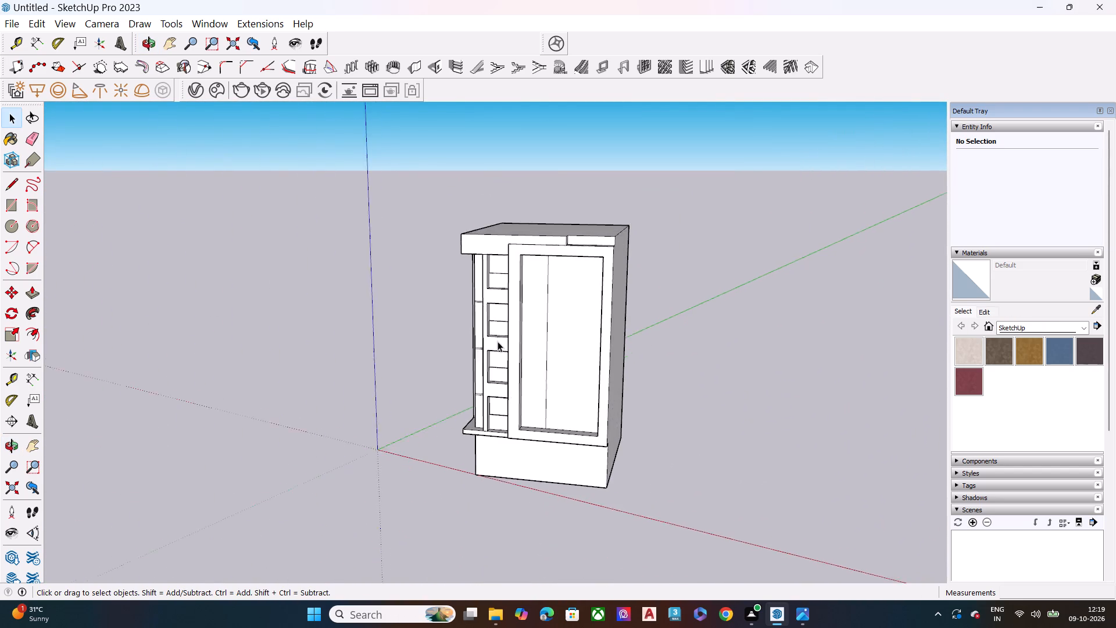
scroll(498, 341, down, 1)
scroll(468, 412, up, 10)
middle_drag(487, 385, 679, 385)
scroll(621, 406, up, 5)
scroll(553, 409, down, 1)
scroll(553, 409, up, 2)
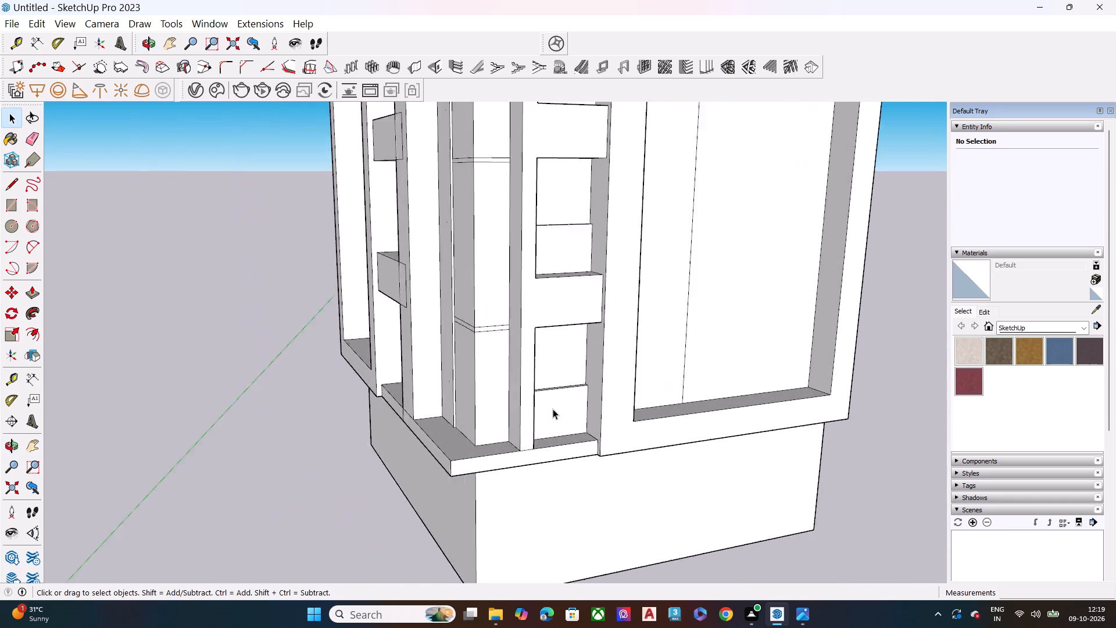
scroll(553, 409, up, 5)
middle_drag(557, 398, 484, 476)
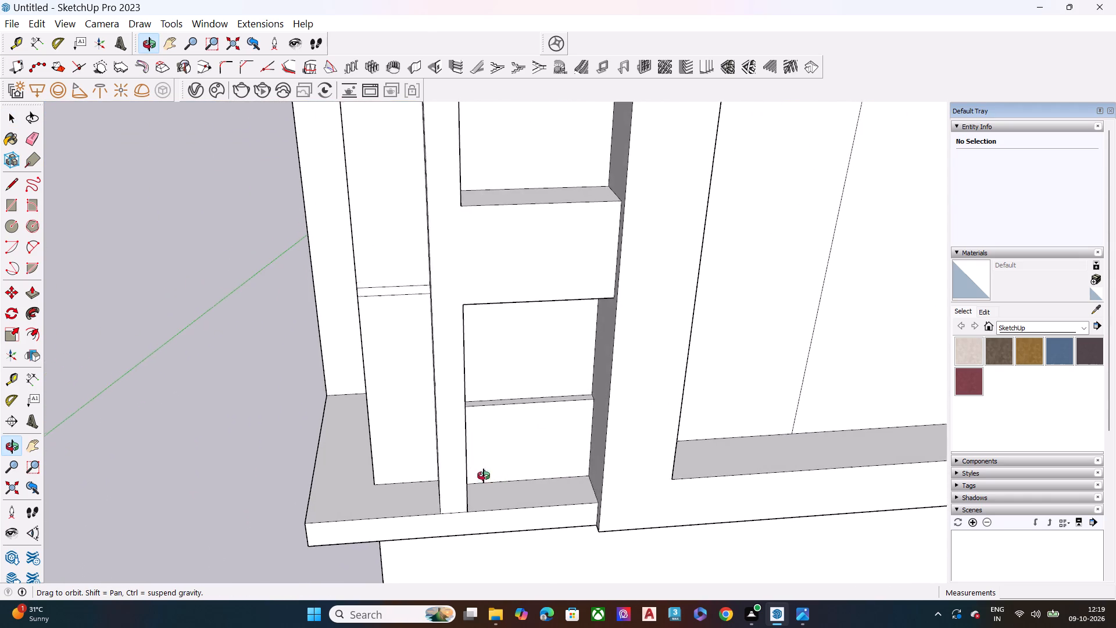
middle_drag(484, 476, 573, 458)
scroll(584, 342, up, 4)
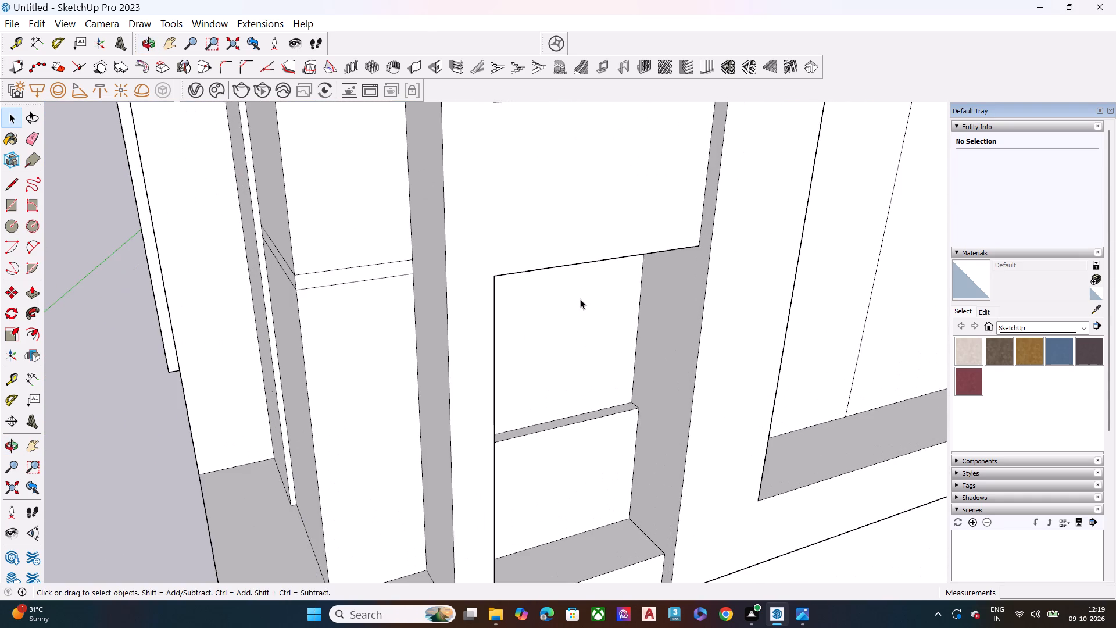
scroll(580, 299, down, 7)
middle_drag(589, 369, 497, 424)
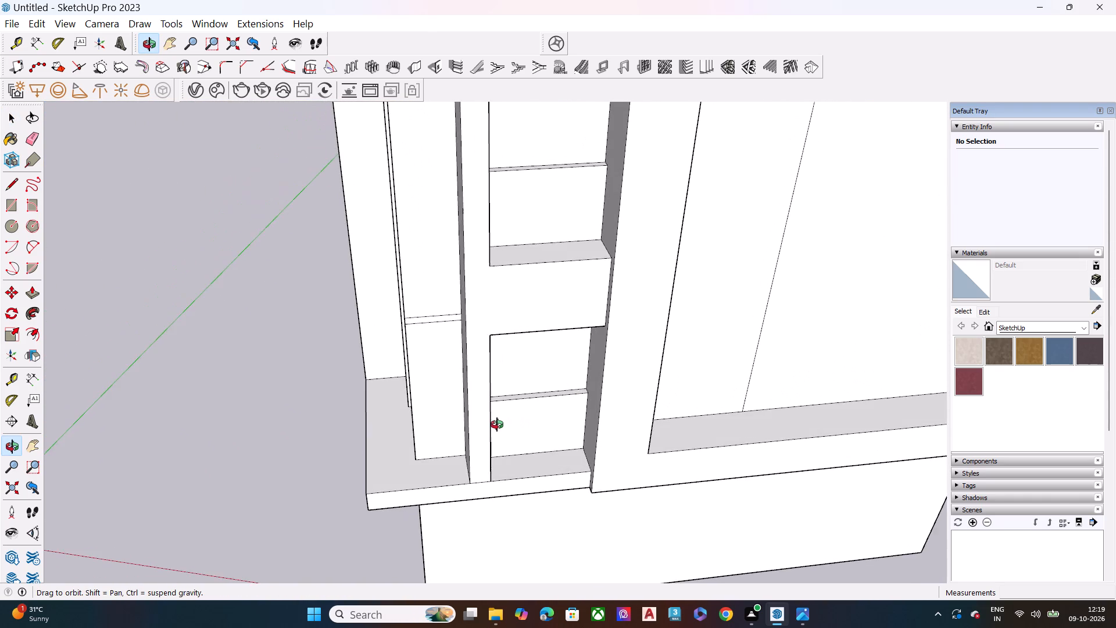
middle_drag(497, 424, 711, 349)
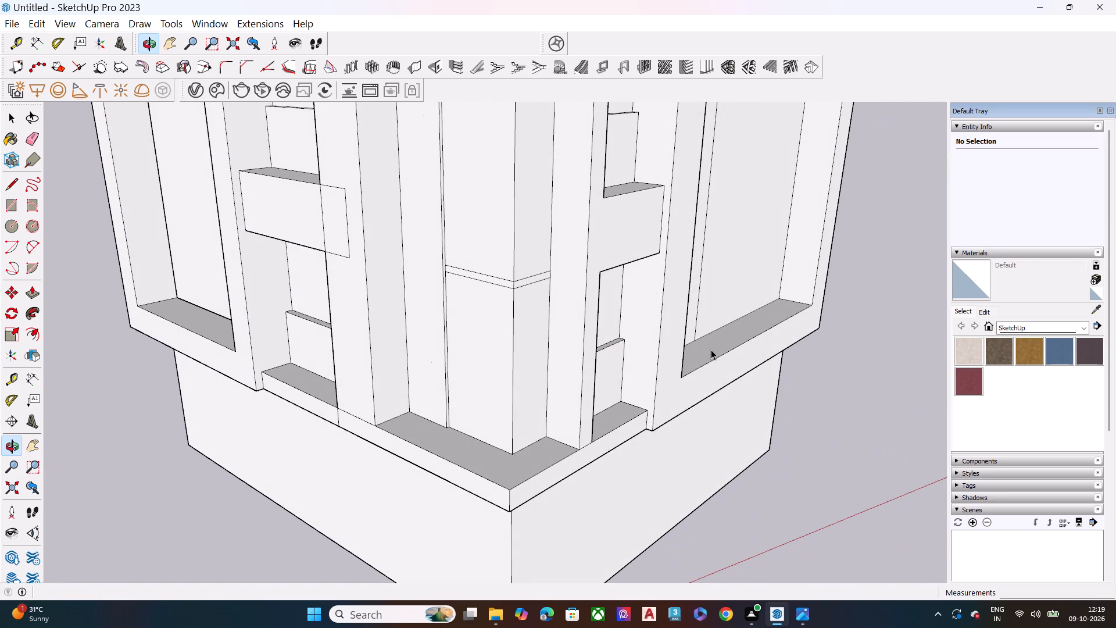
Switch to the reference photo and study the corner panels, white pillar and window bays up close, closing it when done.
click(803, 610)
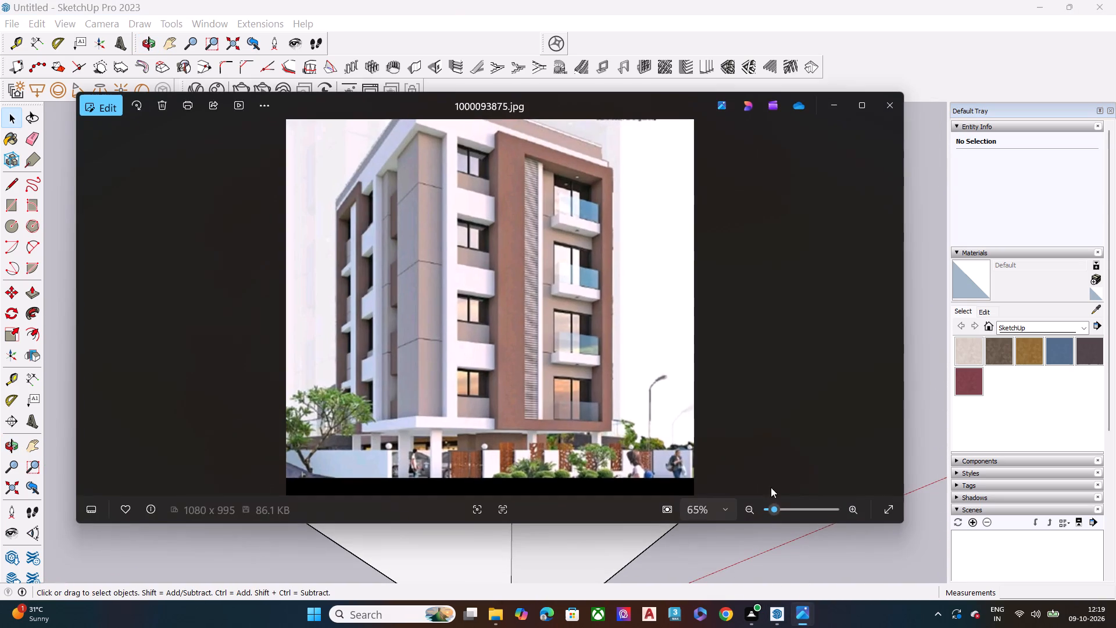
scroll(441, 388, up, 12)
scroll(438, 391, down, 1)
scroll(438, 391, up, 6)
middle_click(441, 389)
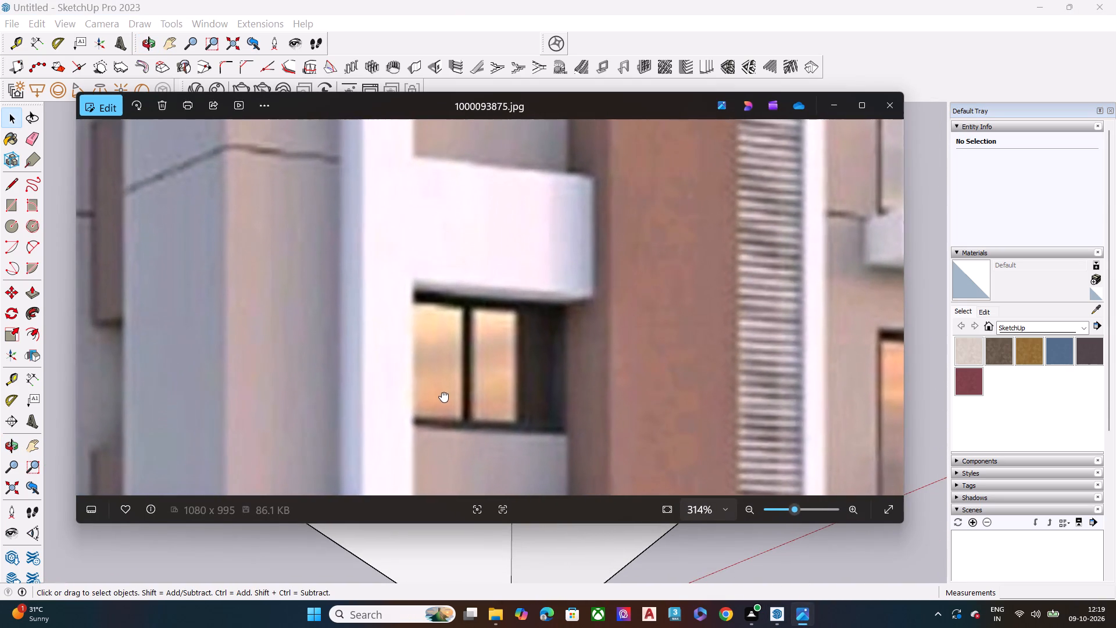
scroll(503, 389, down, 8)
scroll(592, 394, down, 9)
key(Escape)
In SketchUp, Push/Pull the wider face of the topmost corner panel outward about 5".
scroll(596, 394, down, 7)
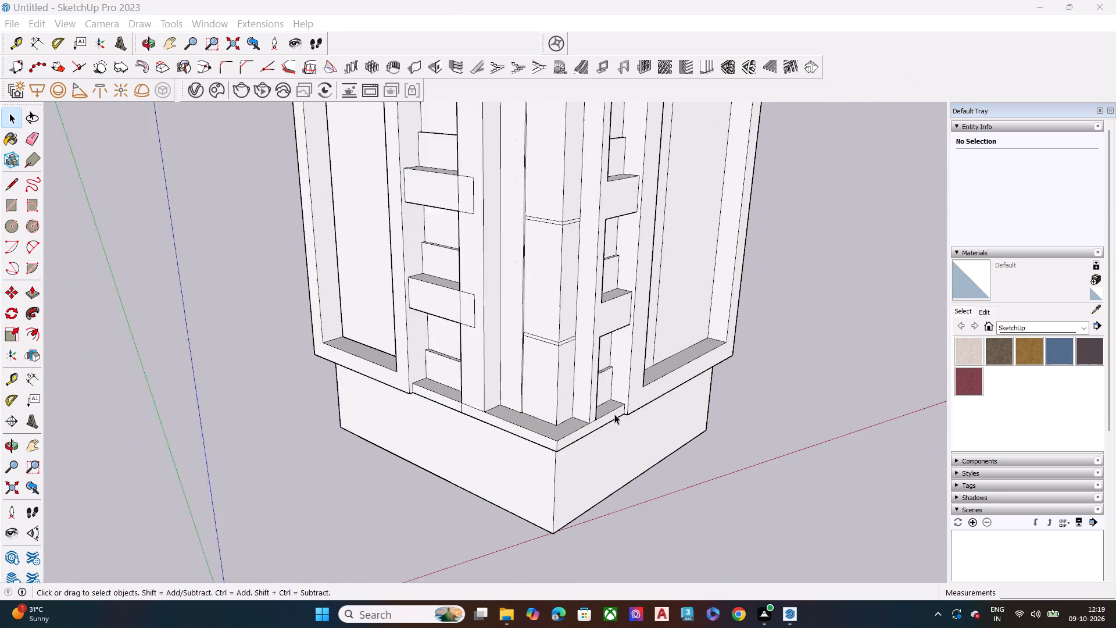
scroll(614, 414, down, 1)
scroll(548, 419, up, 5)
scroll(666, 412, up, 3)
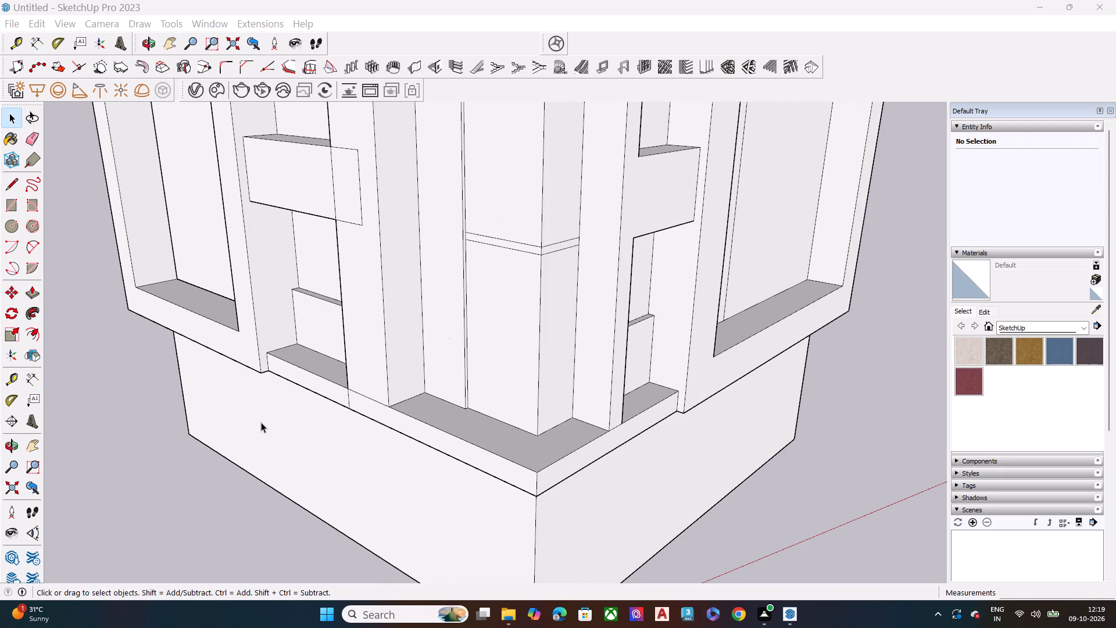
middle_drag(285, 414, 194, 444)
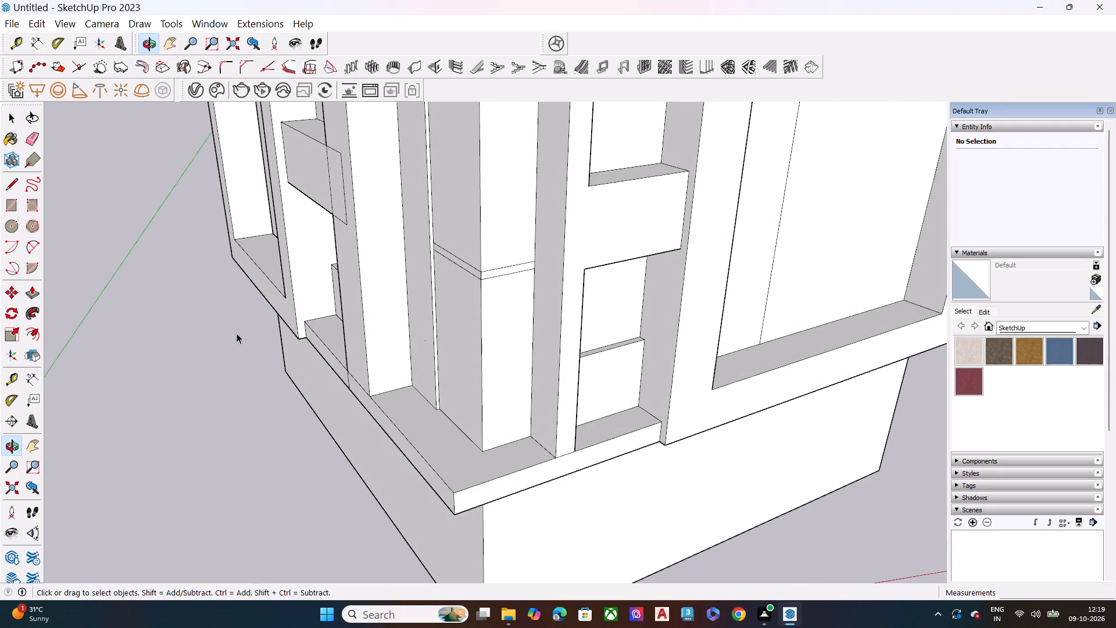
scroll(447, 342, down, 7)
scroll(437, 394, down, 9)
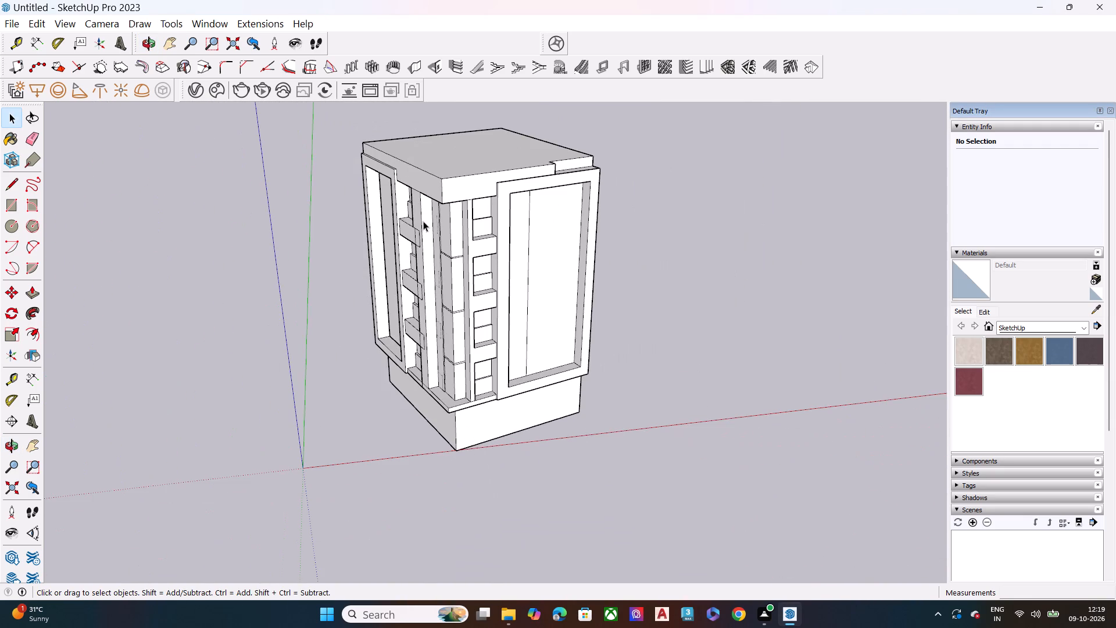
middle_drag(423, 221, 503, 216)
scroll(500, 218, up, 10)
click(436, 235)
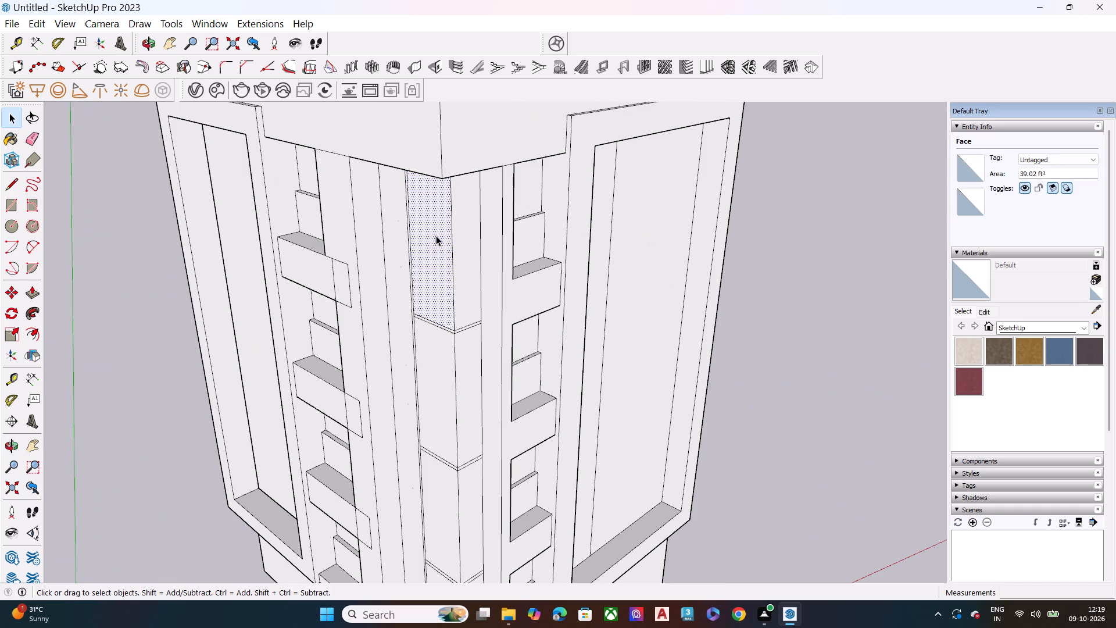
key(p)
click(436, 235)
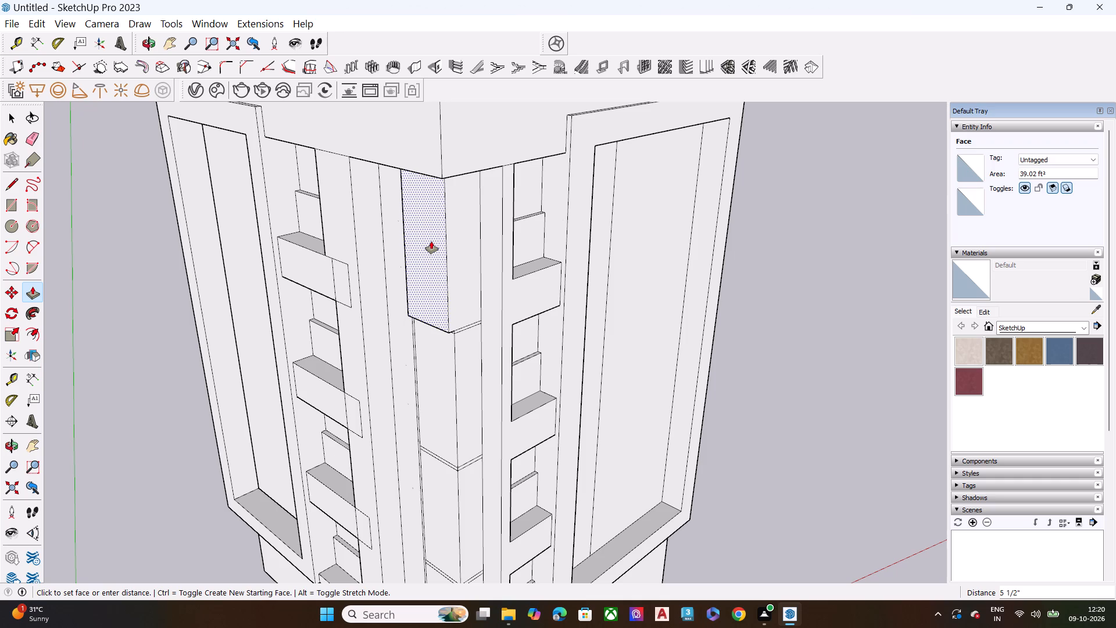
click(431, 241)
middle_drag(446, 367, 417, 288)
scroll(417, 319, up, 1)
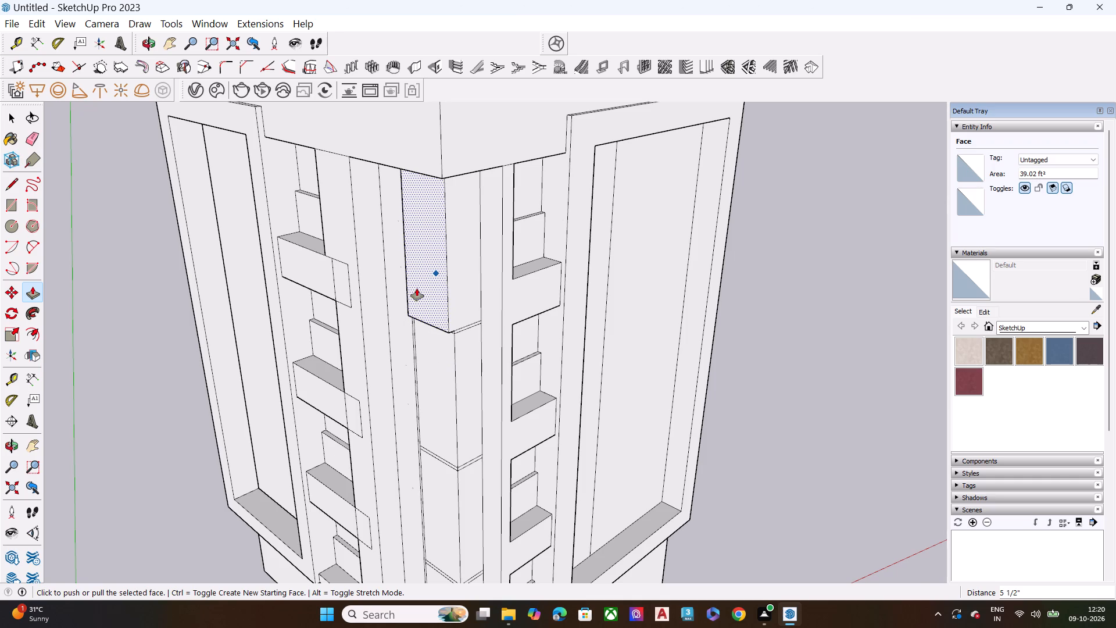
middle_drag(417, 288, 417, 288)
middle_drag(431, 332, 414, 284)
scroll(414, 284, up, 4)
click(430, 338)
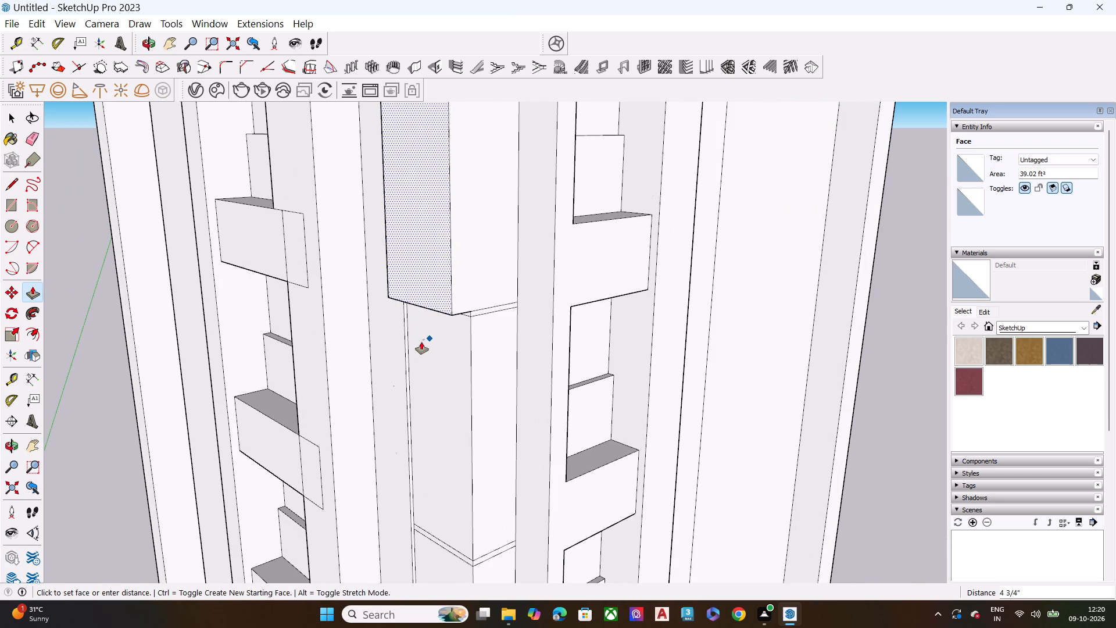
click(430, 338)
Push/Pull the wider face of the second corner panel from the top outward 5", flush with the panel above.
key(space)
click(431, 356)
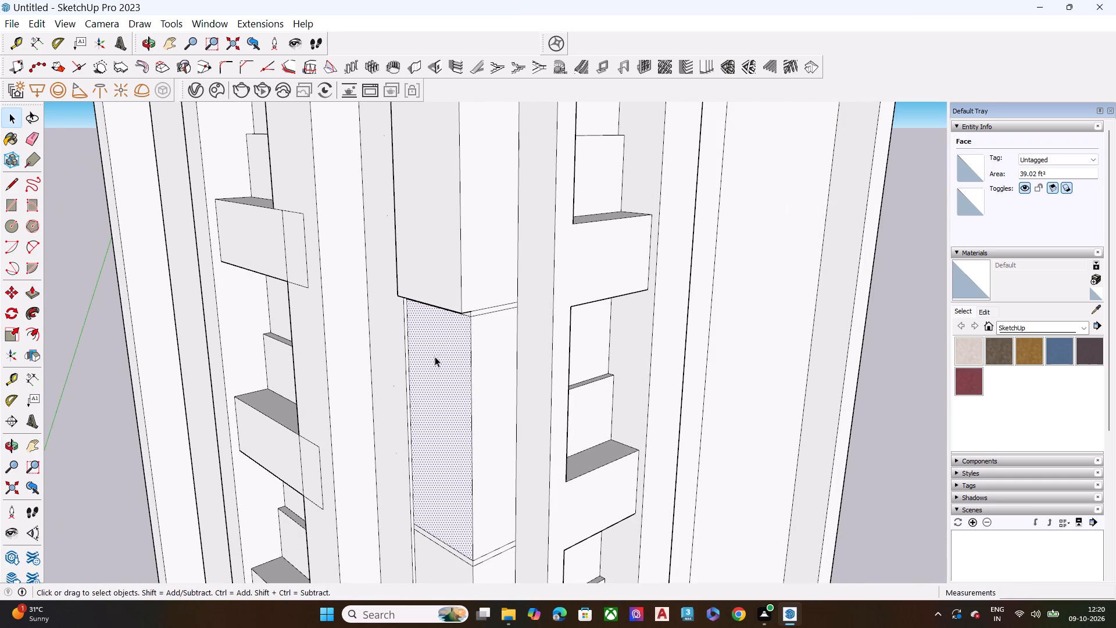
key(p)
click(435, 356)
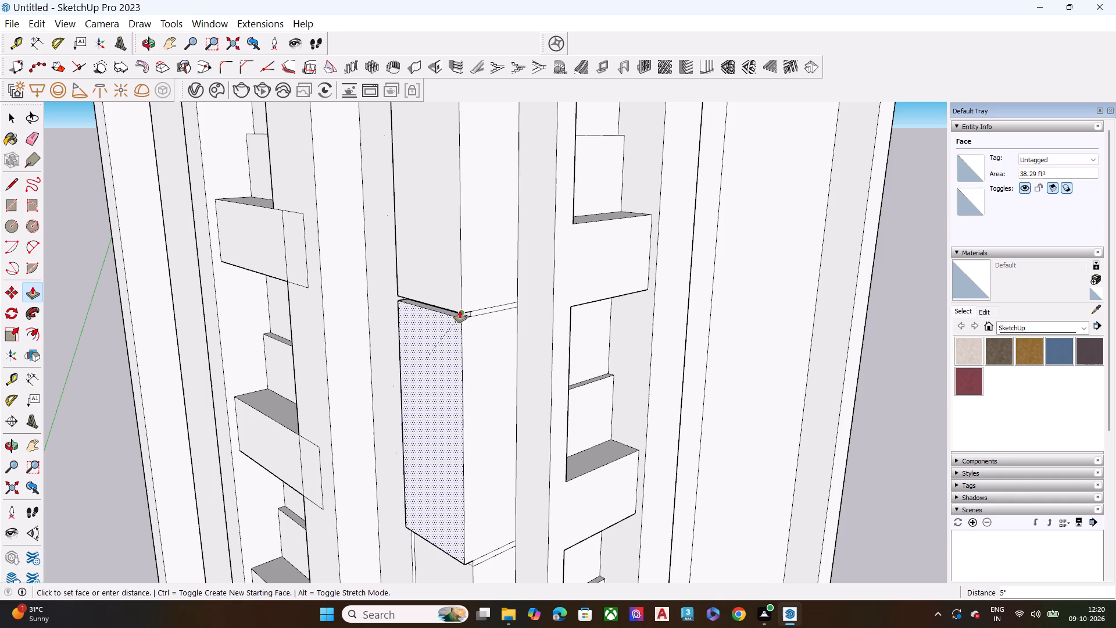
click(460, 309)
scroll(391, 267, down, 8)
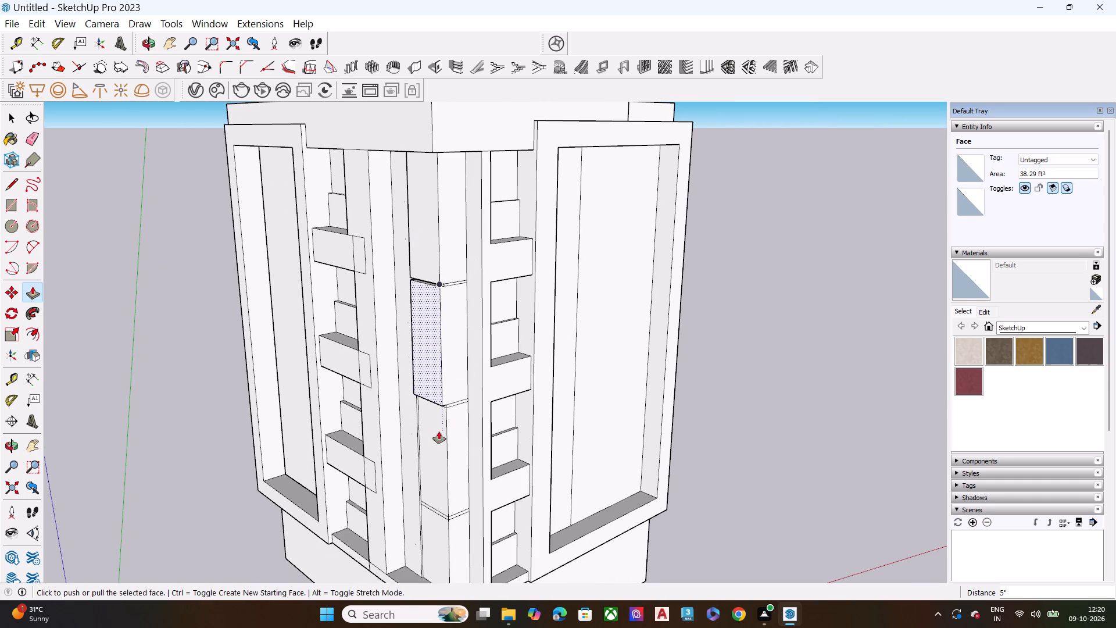
Push/Pull the wider face of the third corner panel from the top outward 5", flush with the panel above.
key(space)
click(438, 431)
key(p)
click(438, 431)
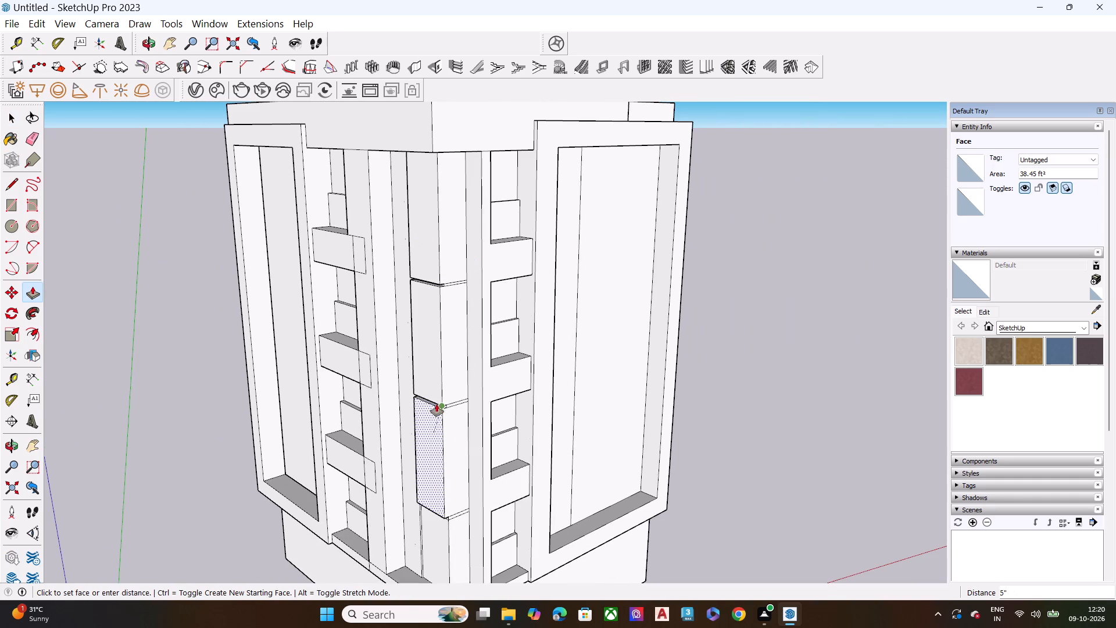
click(438, 402)
scroll(420, 311, down, 7)
scroll(423, 417, up, 7)
Push/Pull the wider face of the lowest corner panel outward 5", flush with the panel above.
key(space)
click(433, 438)
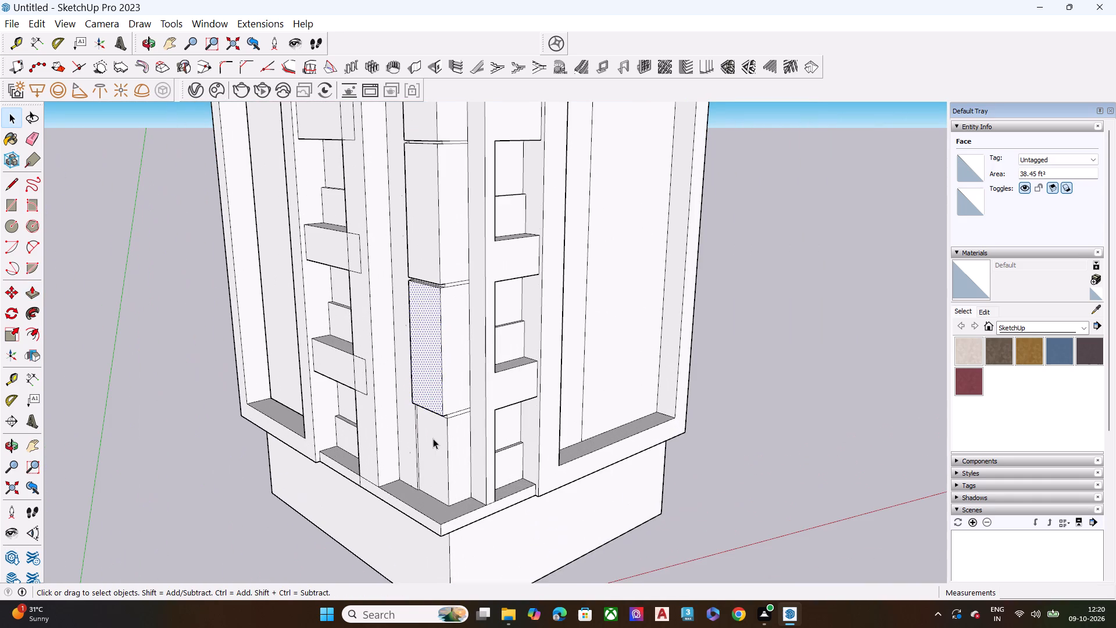
key(p)
click(434, 438)
click(440, 414)
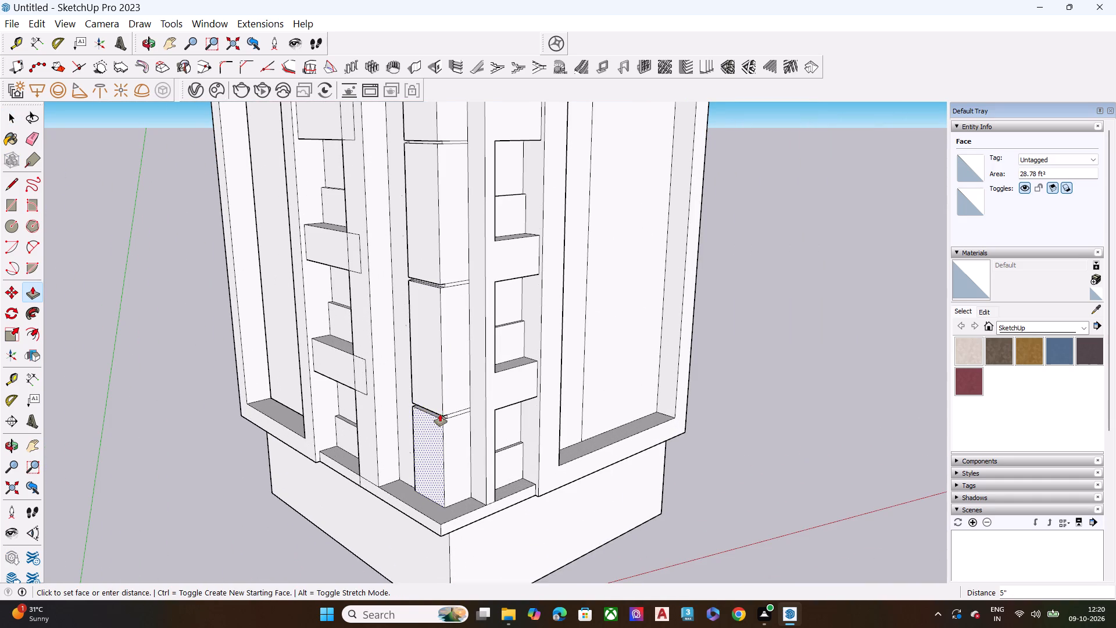
Push/Pull the narrower face of the lowest corner panel outward about 4".
key(space)
click(457, 437)
key(p)
click(457, 437)
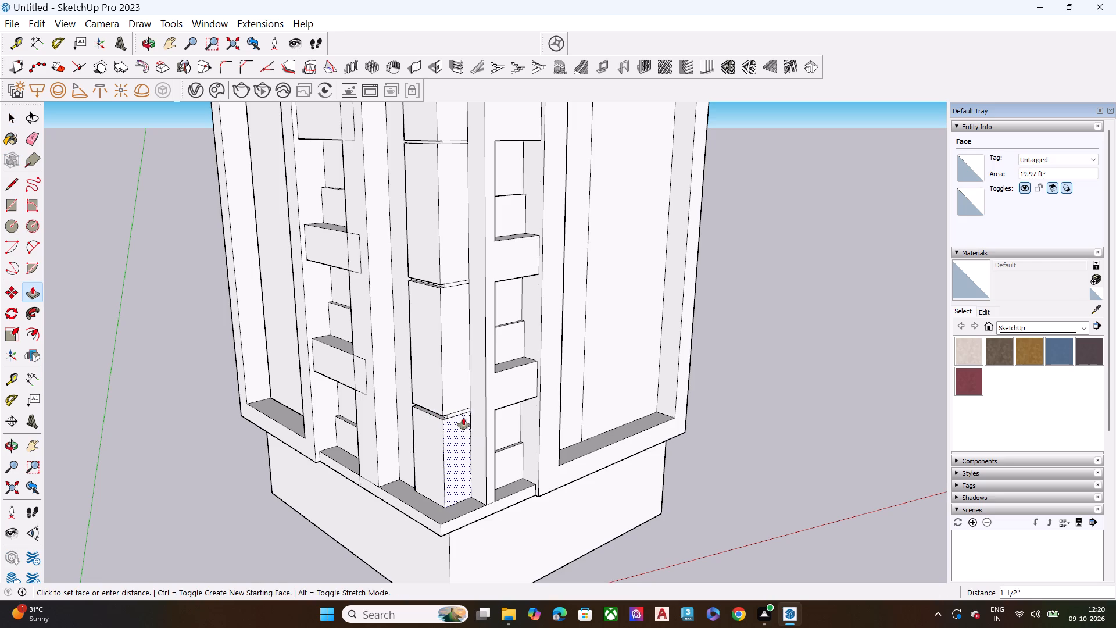
middle_drag(465, 420, 547, 502)
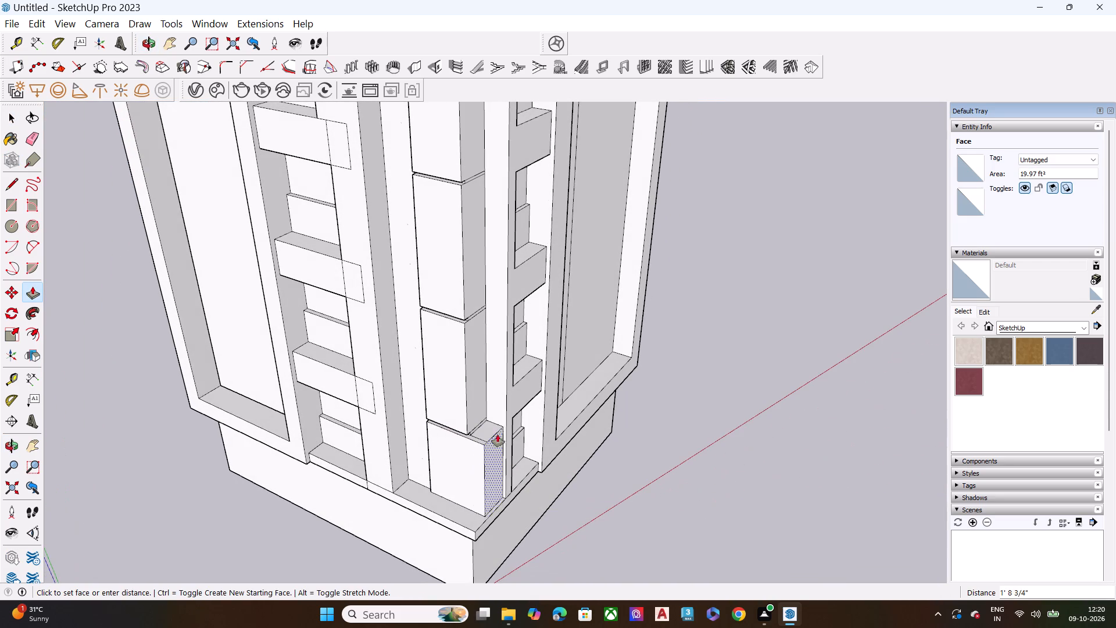
scroll(482, 432, up, 9)
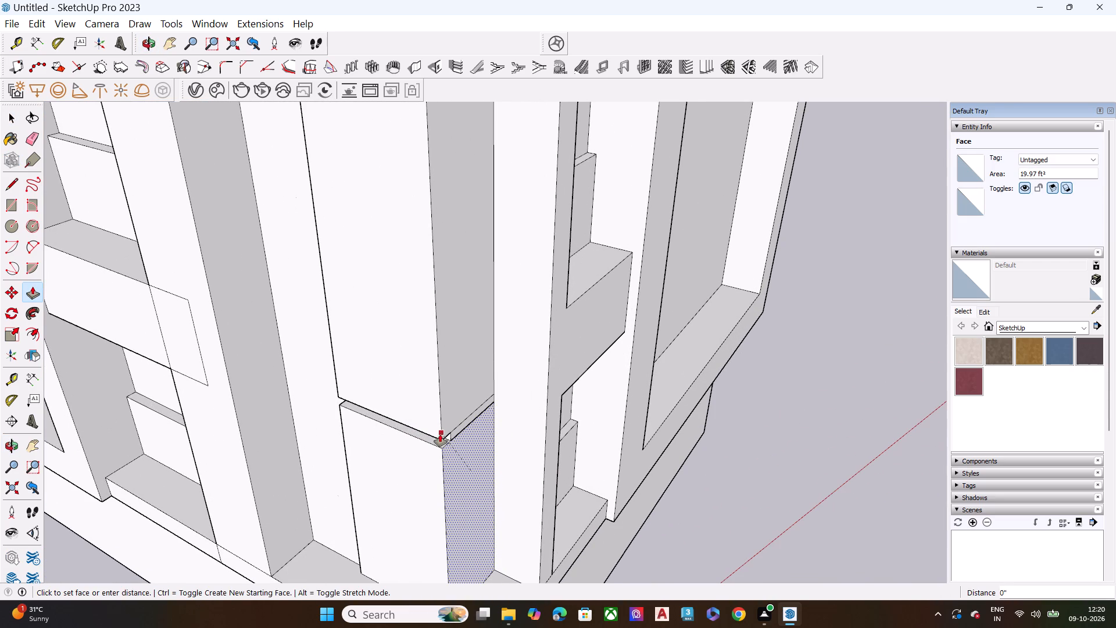
click(487, 454)
key(space)
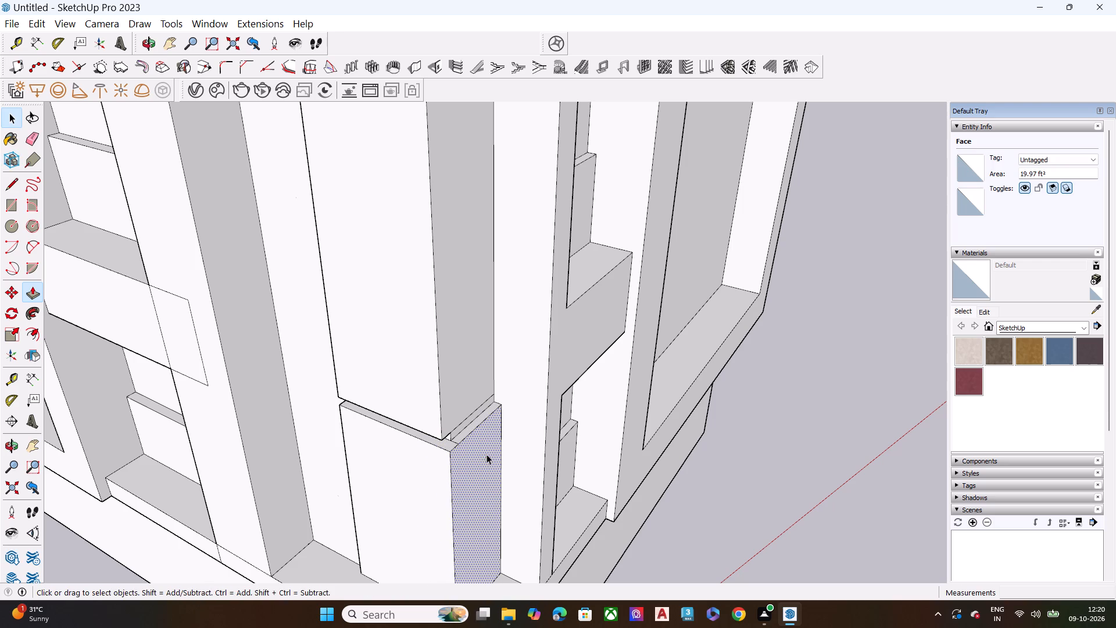
Push/Pull the narrower face of the corner panel just above the lowest one outward, flush with the lowest panel.
middle_drag(539, 426, 399, 464)
click(388, 353)
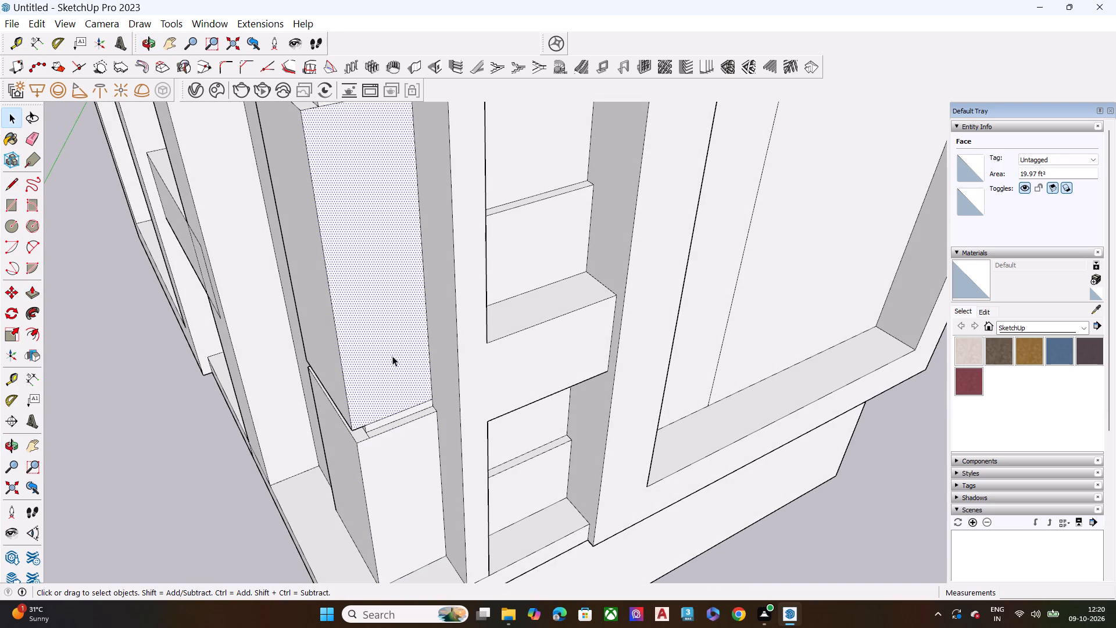
key(p)
drag(392, 356, 401, 362)
click(356, 445)
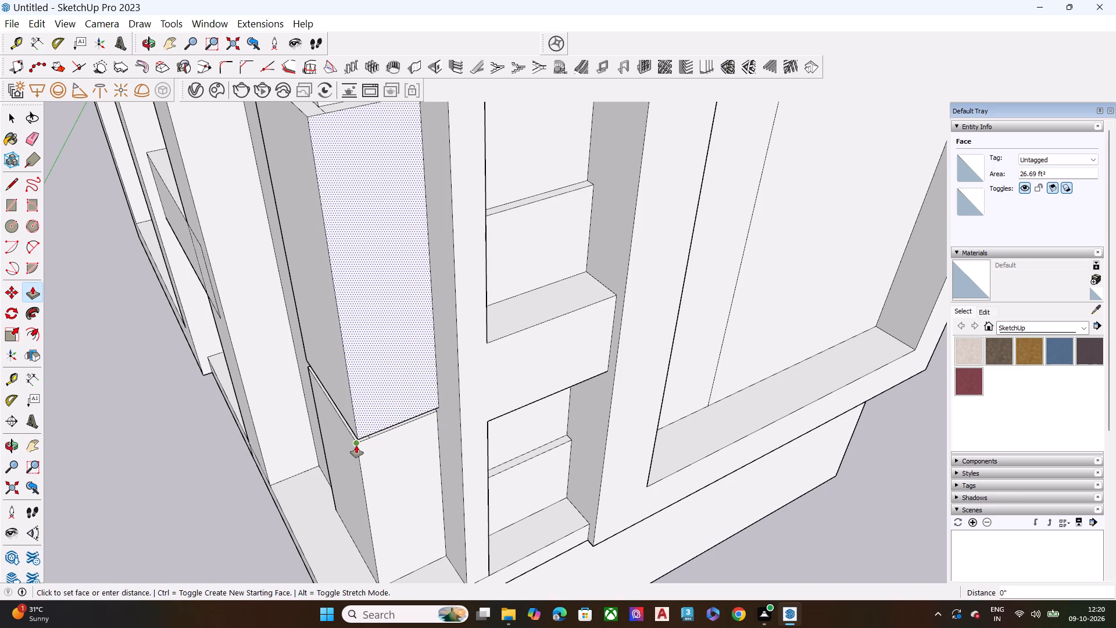
scroll(412, 374, down, 4)
click(376, 430)
key(space)
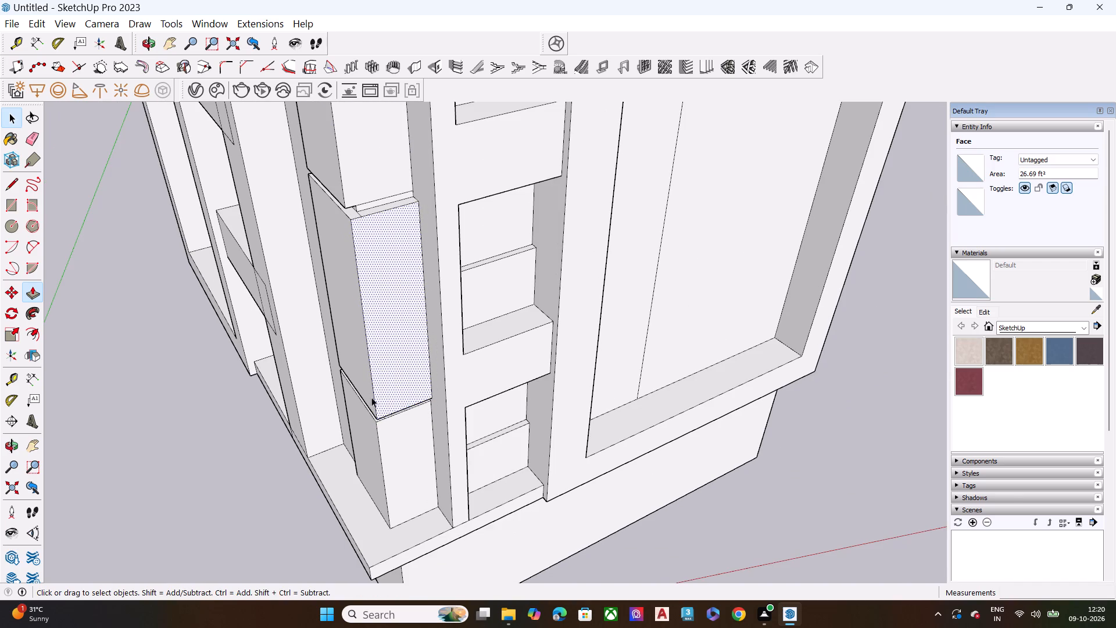
Push/Pull the narrower face of the second corner panel from the top outward 5 1/4", flush with the panel below.
scroll(398, 275, up, 4)
scroll(406, 296, down, 10)
scroll(381, 202, up, 1)
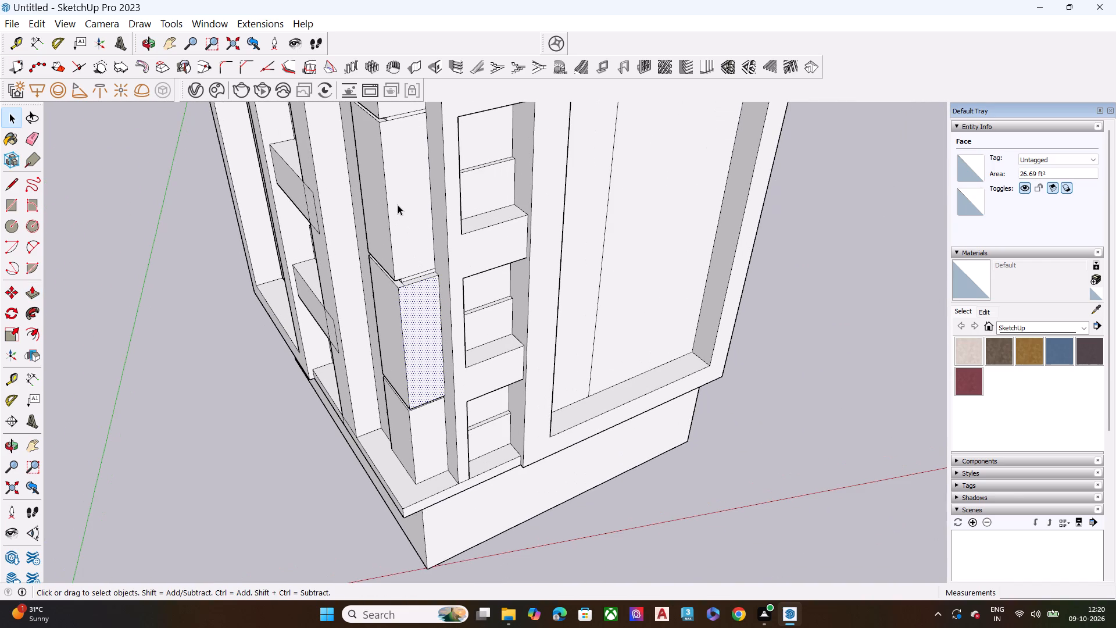
click(399, 205)
key(p)
click(399, 205)
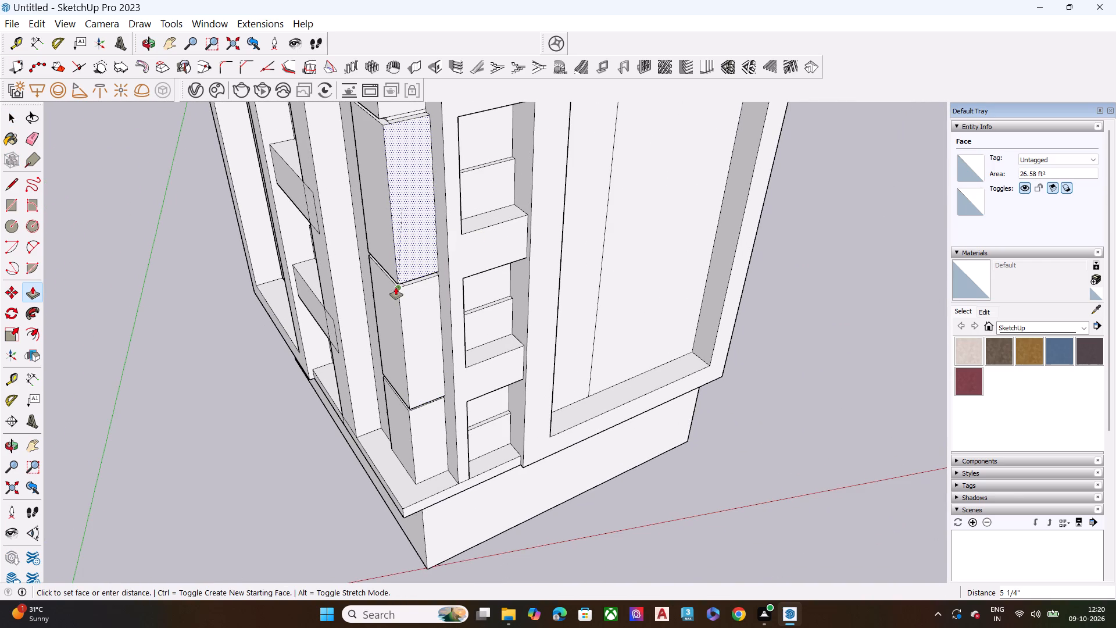
click(396, 287)
Push/Pull the narrower face of the topmost corner panel outward 5 1/4", flush with the panel below.
scroll(417, 308, down, 10)
scroll(404, 219, up, 9)
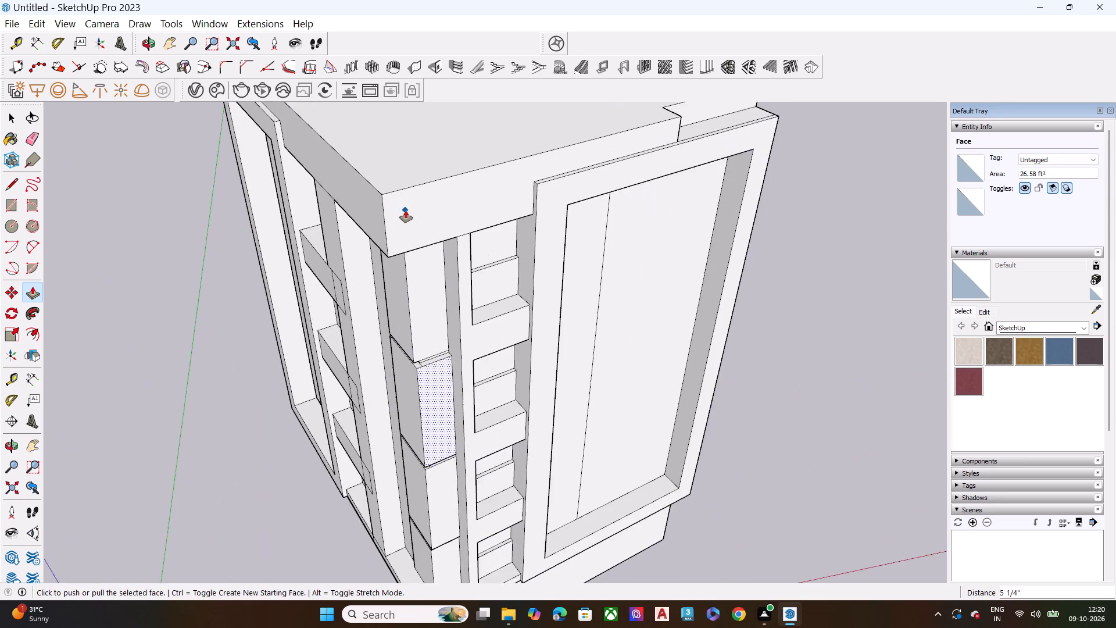
scroll(396, 285, up, 1)
middle_drag(396, 285, 463, 230)
scroll(463, 258, up, 9)
click(459, 327)
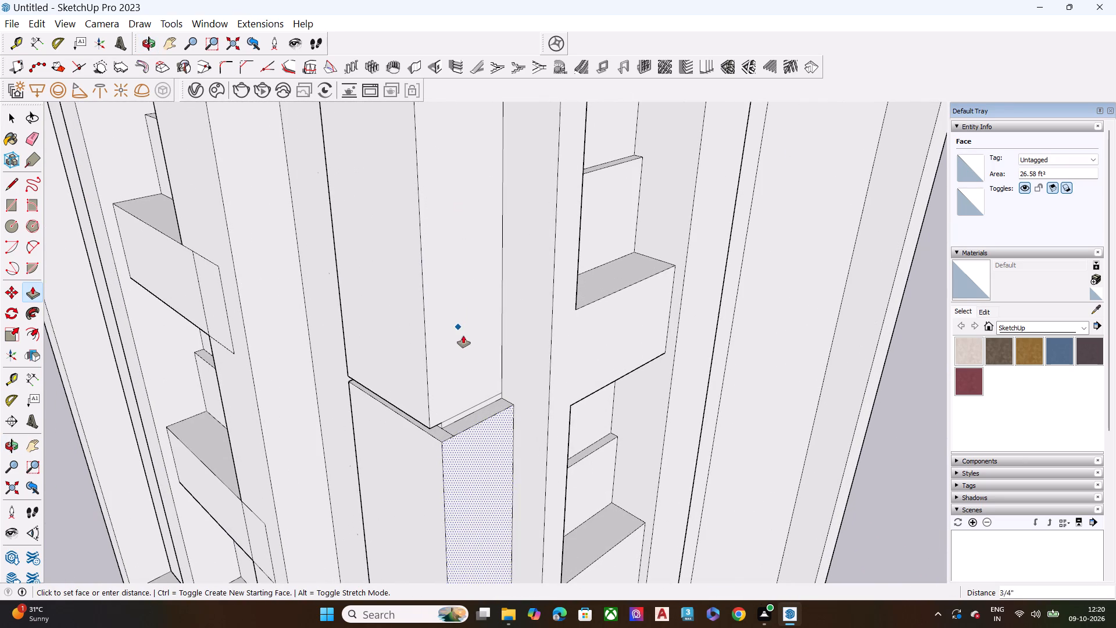
key(Escape)
key(space)
click(463, 337)
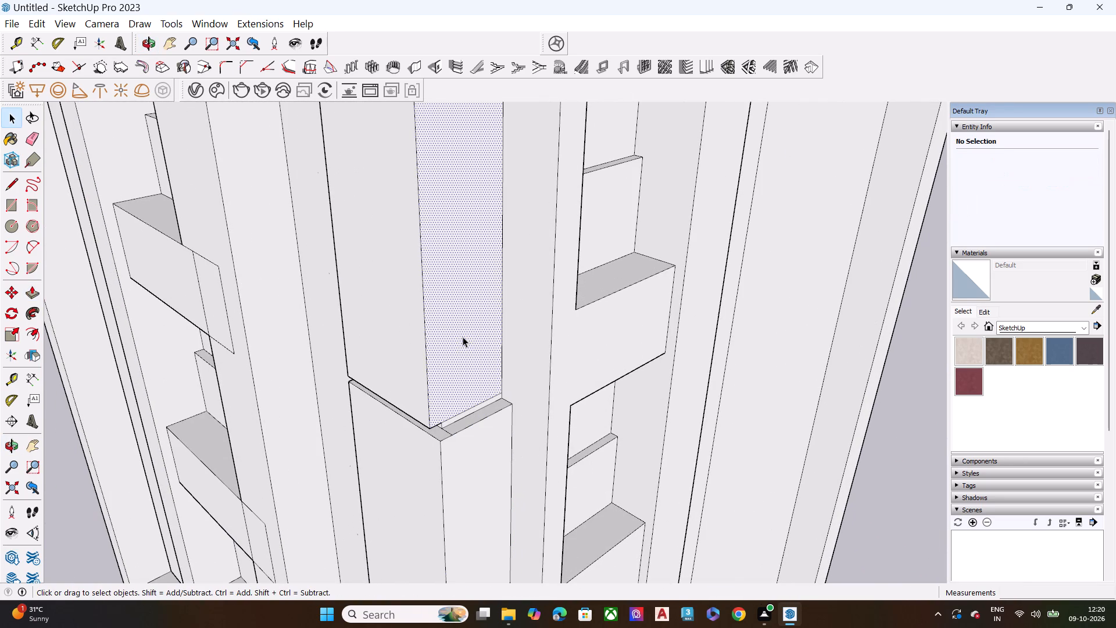
key(p)
click(463, 337)
click(436, 443)
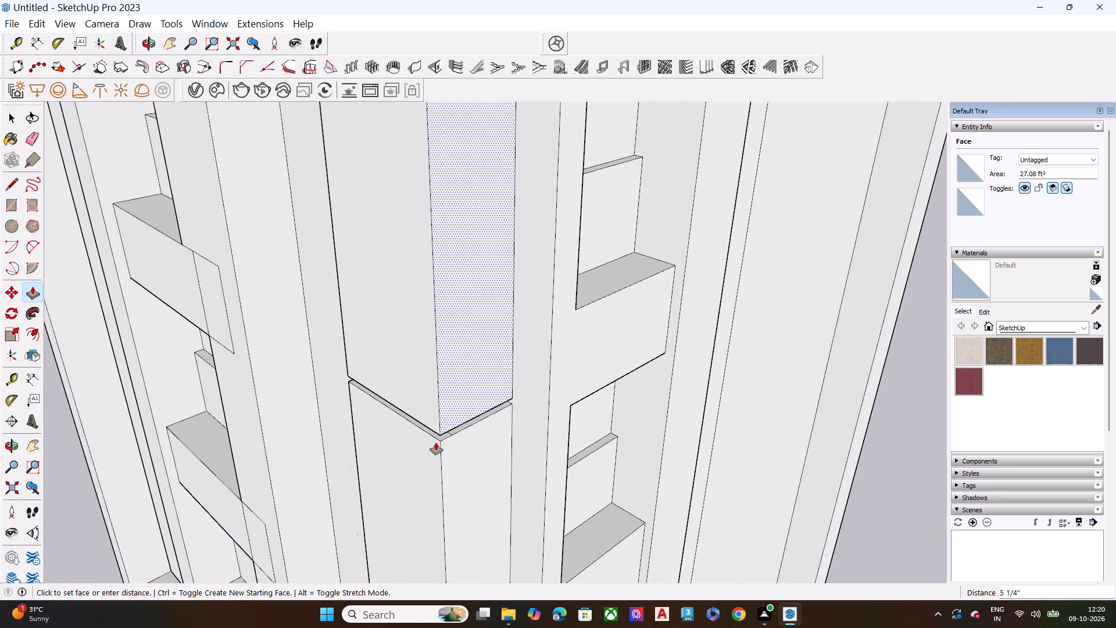
key(space)
Erase the leftover short edge on the ledge in the groove below the topmost corner panel.
scroll(453, 356, down, 5)
middle_drag(445, 420, 466, 416)
scroll(466, 416, up, 13)
scroll(457, 397, down, 1)
scroll(457, 397, up, 5)
scroll(457, 397, down, 1)
scroll(457, 397, up, 3)
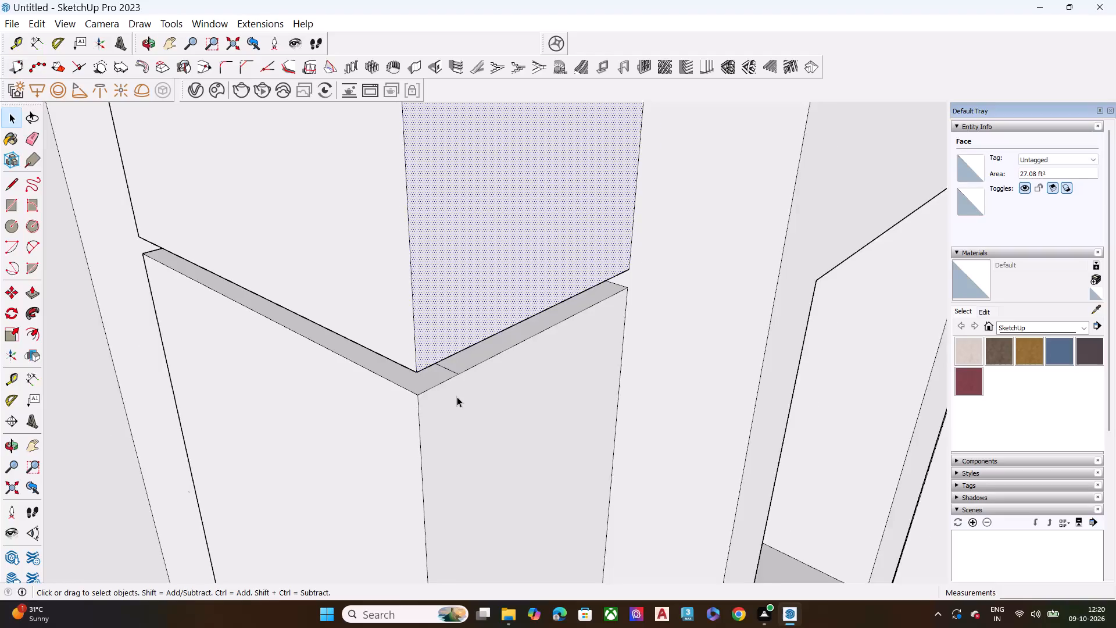
key(e)
click(453, 368)
Erase the leftover short edge on the ledge in the groove below the second corner panel from the top.
scroll(399, 331, down, 9)
scroll(419, 302, up, 1)
scroll(419, 302, down, 2)
scroll(419, 302, up, 2)
scroll(419, 302, down, 20)
scroll(423, 323, up, 1)
scroll(423, 323, down, 3)
scroll(424, 404, up, 16)
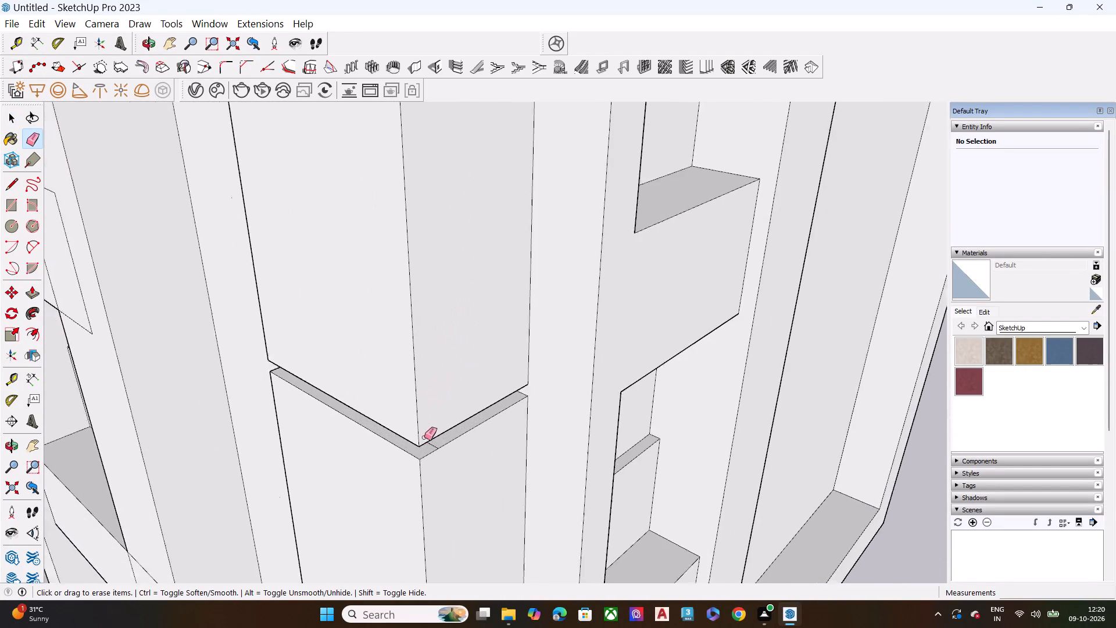
scroll(424, 437, up, 3)
click(435, 447)
Erase the leftover short edge on the ledge in the groove above the lowest corner panel.
scroll(379, 295, down, 19)
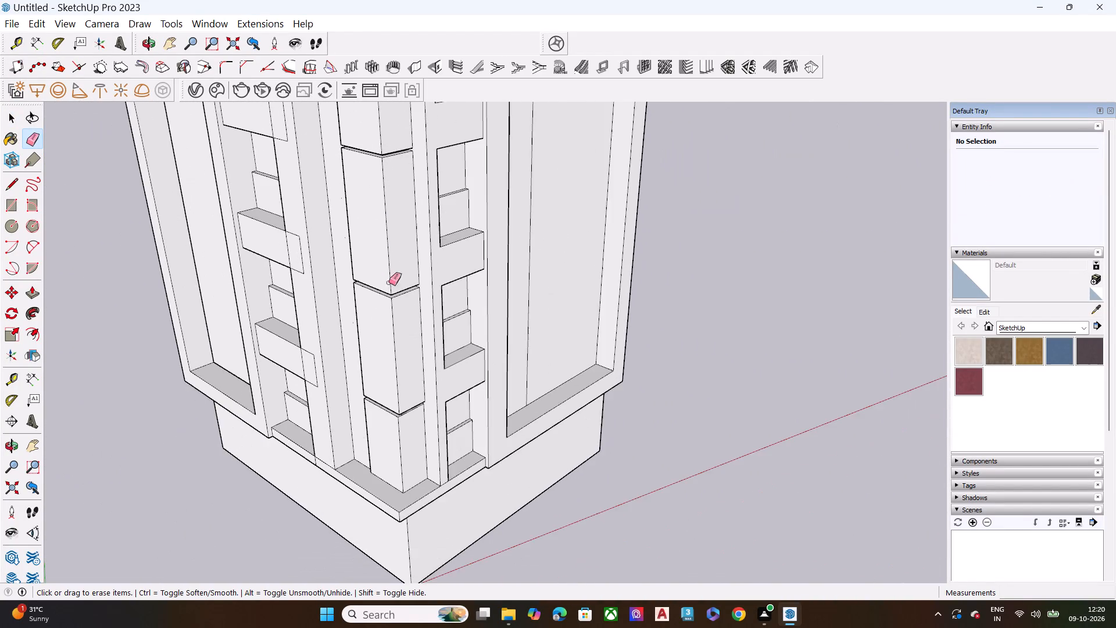
scroll(396, 397, up, 1)
scroll(396, 397, down, 1)
scroll(398, 399, up, 7)
scroll(399, 424, up, 18)
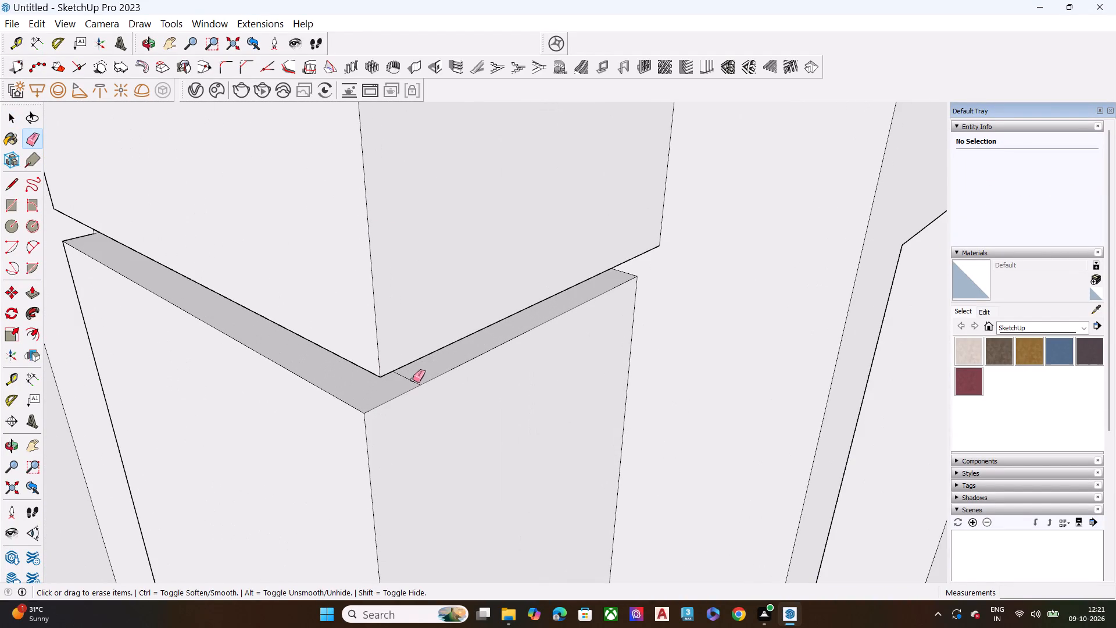
click(414, 381)
scroll(397, 363, down, 9)
key(space)
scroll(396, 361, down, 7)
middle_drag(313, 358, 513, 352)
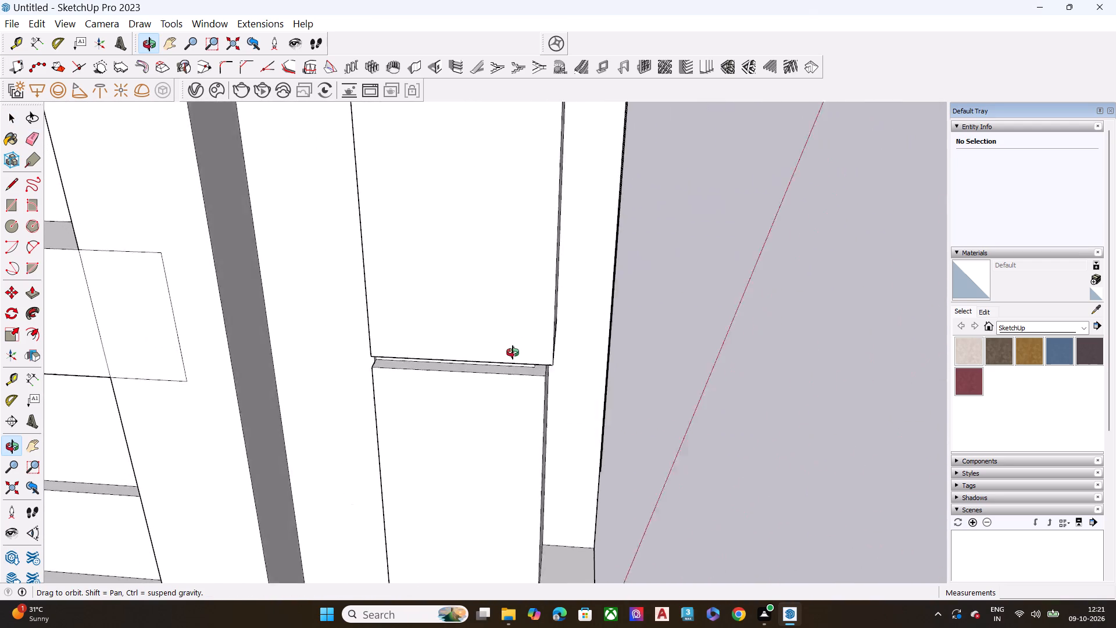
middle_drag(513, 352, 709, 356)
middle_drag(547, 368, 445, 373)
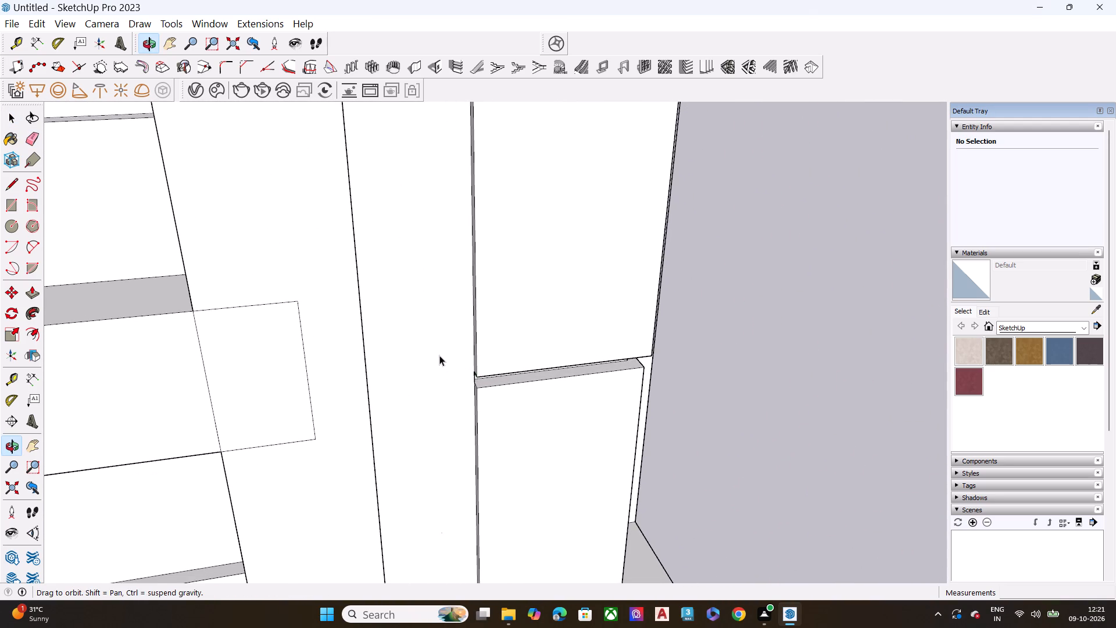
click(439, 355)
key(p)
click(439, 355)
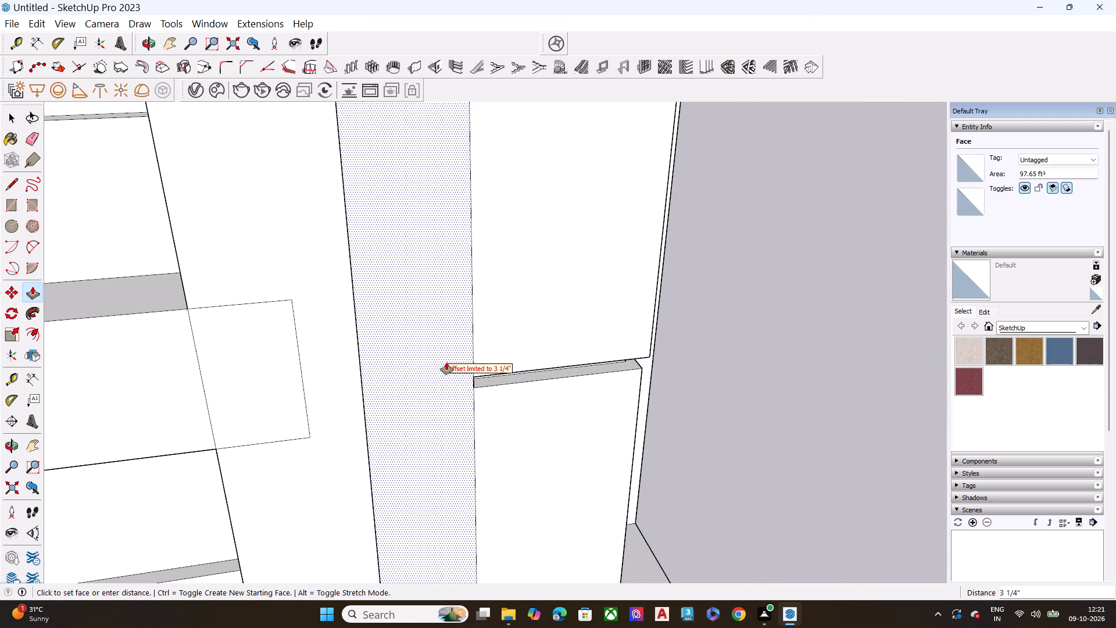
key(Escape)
Examine the corner panels, their grooves and the adjoining facade strips from several angles.
scroll(463, 351, down, 6)
middle_drag(553, 369, 484, 364)
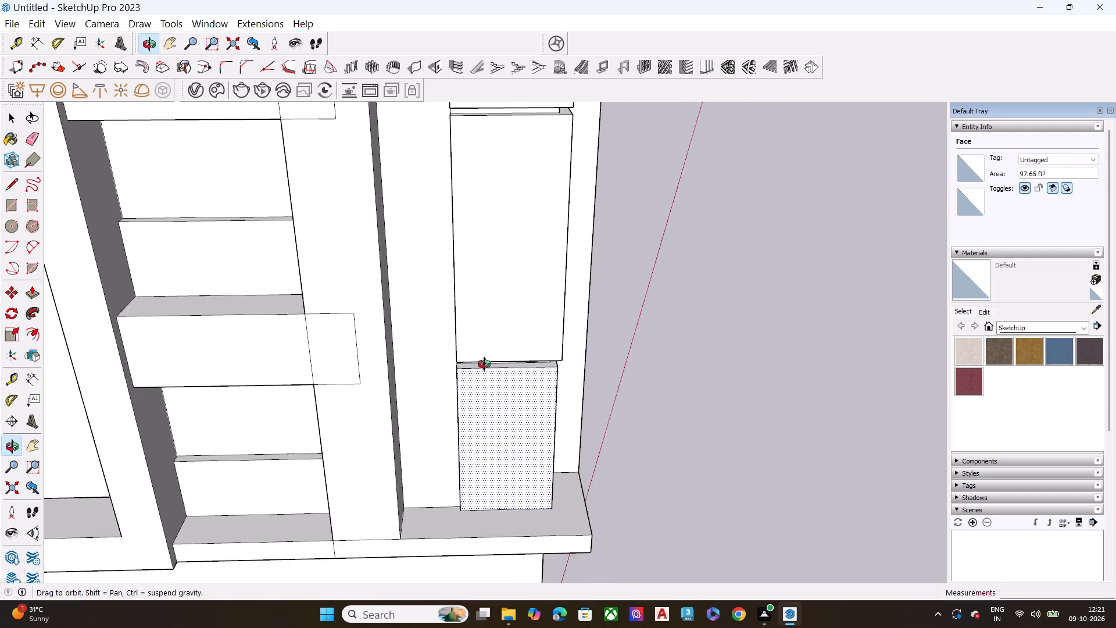
middle_drag(484, 364, 467, 358)
scroll(374, 327, up, 3)
scroll(370, 298, down, 1)
scroll(385, 299, up, 1)
scroll(395, 302, down, 5)
middle_drag(592, 373, 429, 344)
scroll(417, 324, up, 1)
scroll(430, 301, down, 2)
scroll(430, 302, up, 1)
scroll(430, 302, down, 7)
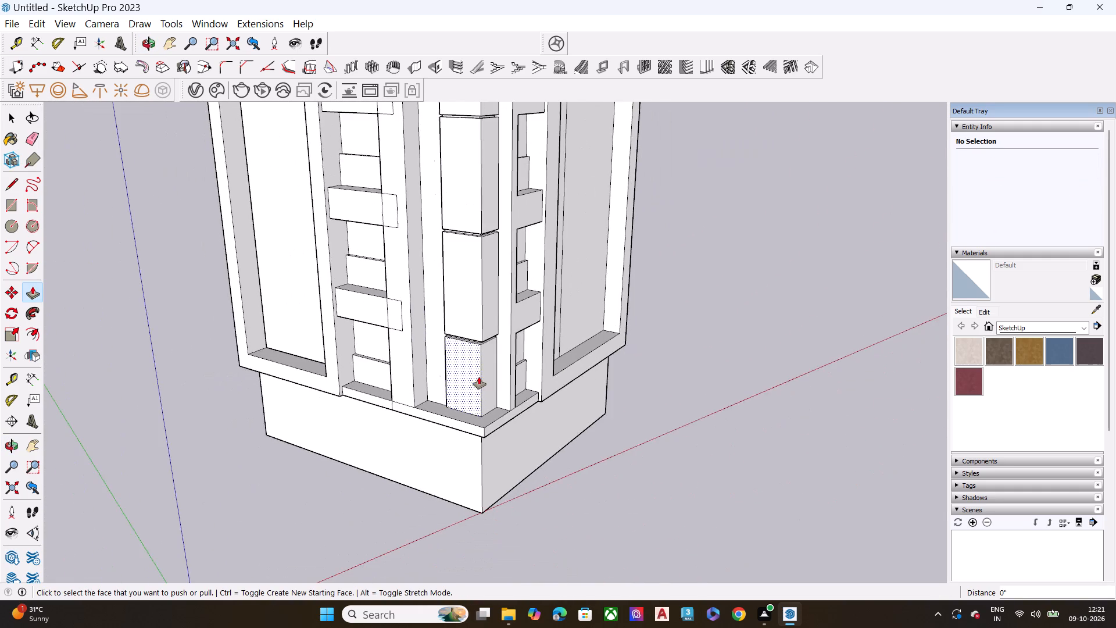
scroll(479, 377, down, 5)
scroll(485, 383, up, 1)
middle_drag(485, 383, 415, 313)
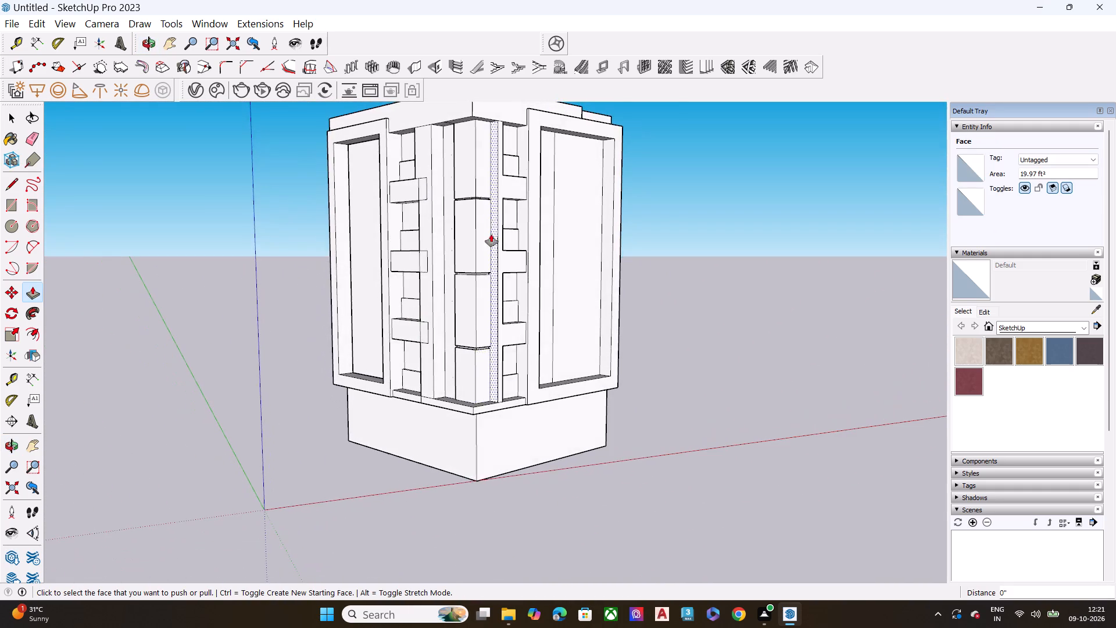
scroll(492, 224, up, 8)
middle_drag(426, 160, 526, 172)
scroll(452, 202, down, 6)
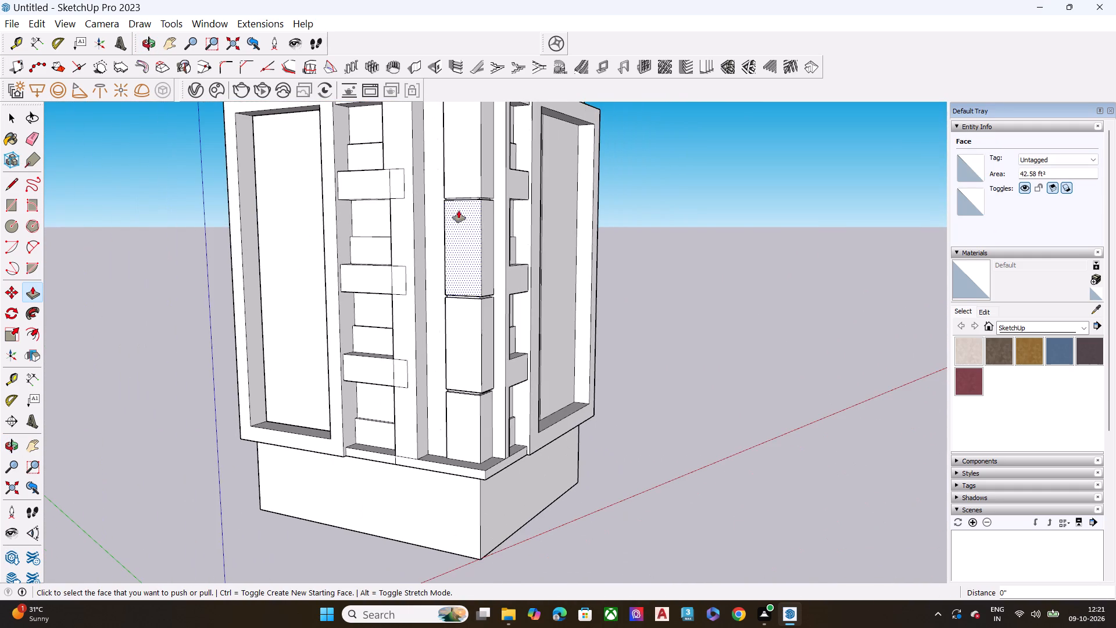
key(space)
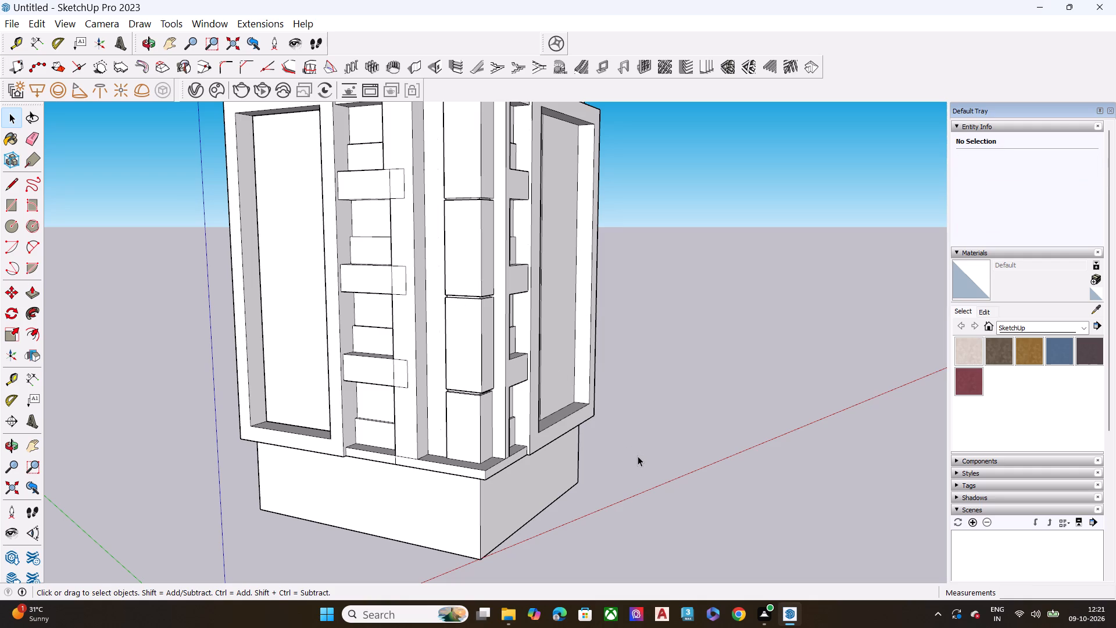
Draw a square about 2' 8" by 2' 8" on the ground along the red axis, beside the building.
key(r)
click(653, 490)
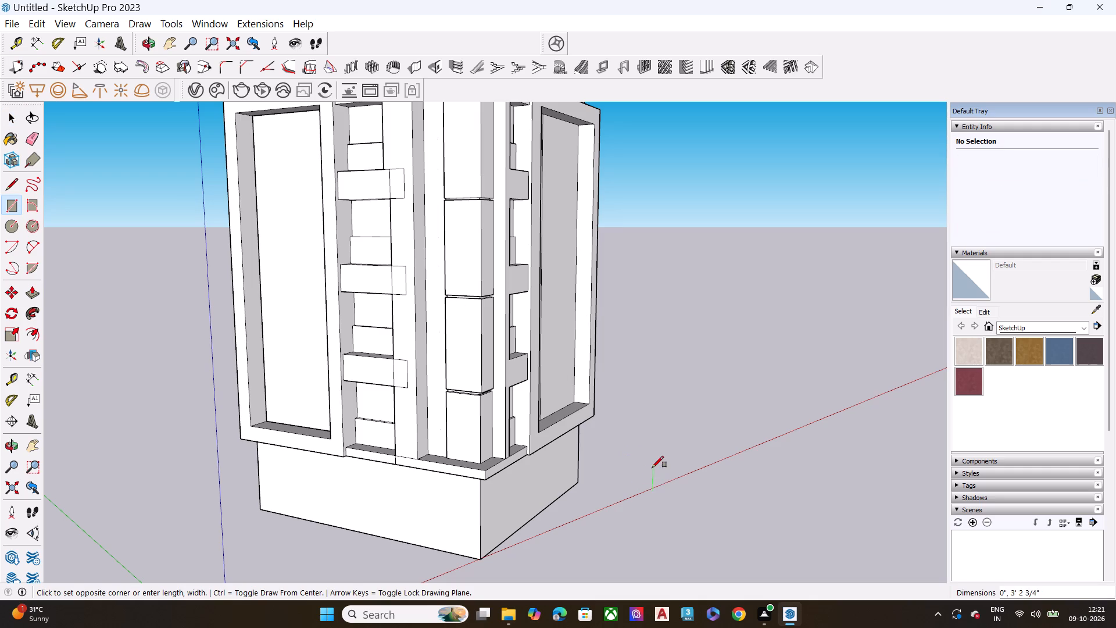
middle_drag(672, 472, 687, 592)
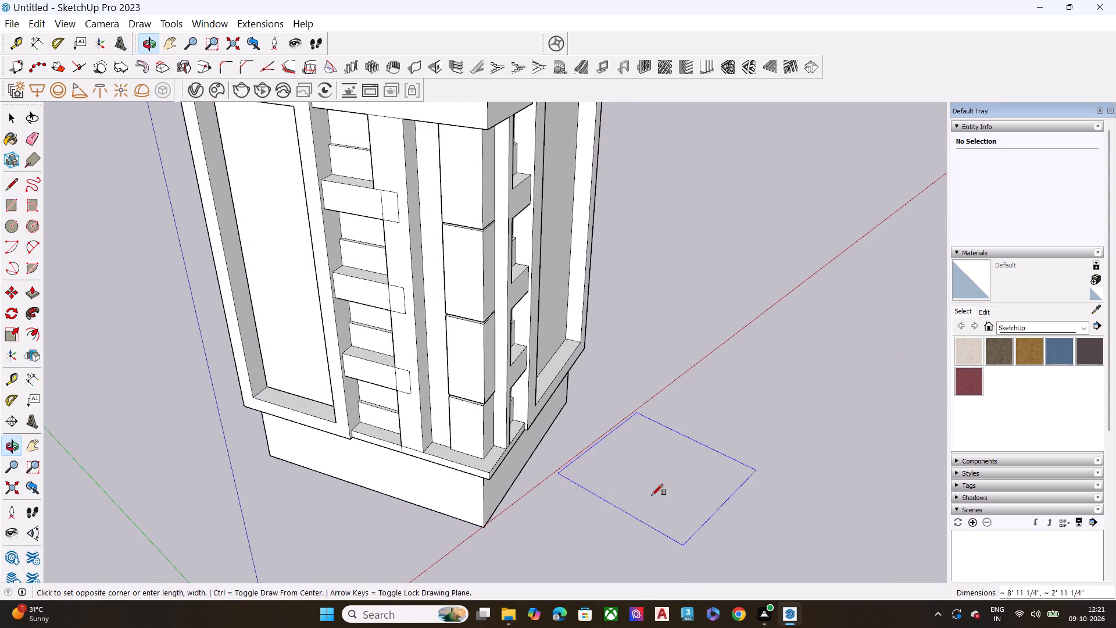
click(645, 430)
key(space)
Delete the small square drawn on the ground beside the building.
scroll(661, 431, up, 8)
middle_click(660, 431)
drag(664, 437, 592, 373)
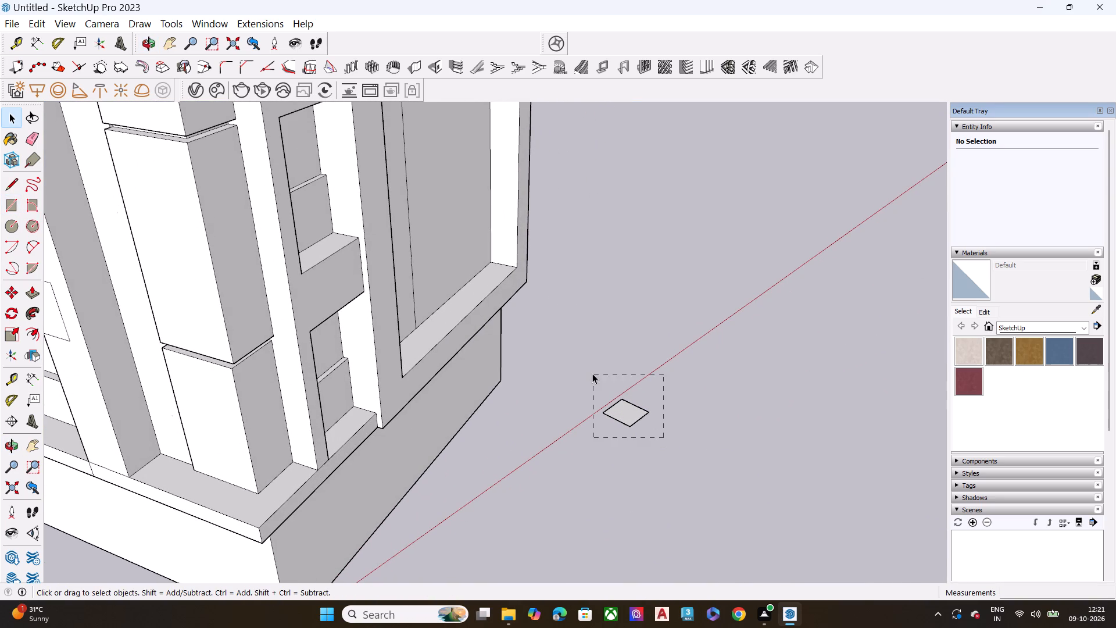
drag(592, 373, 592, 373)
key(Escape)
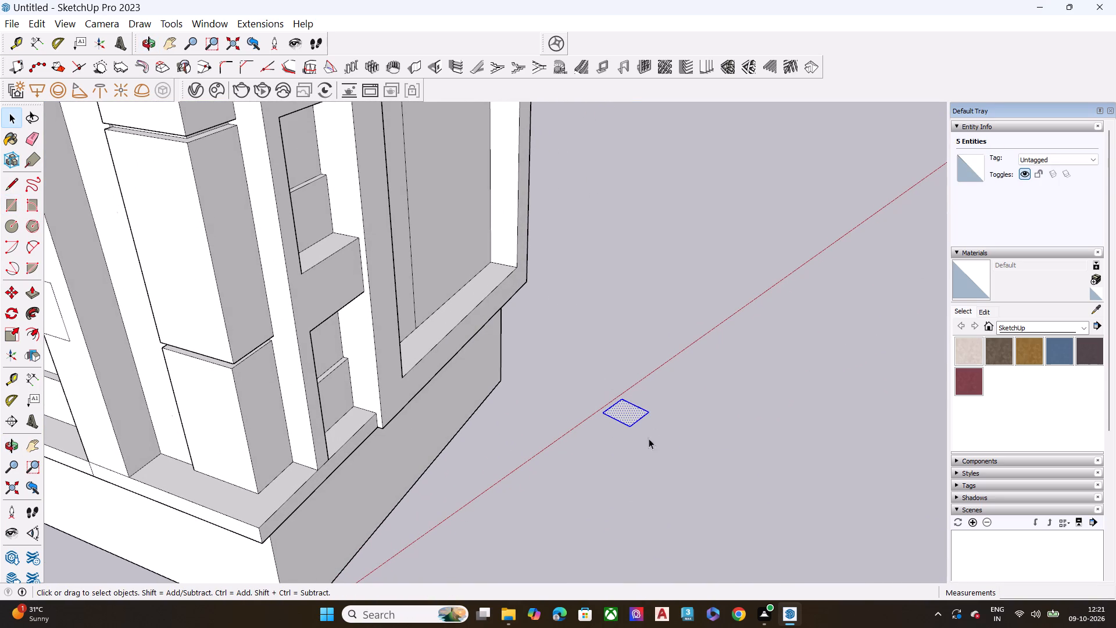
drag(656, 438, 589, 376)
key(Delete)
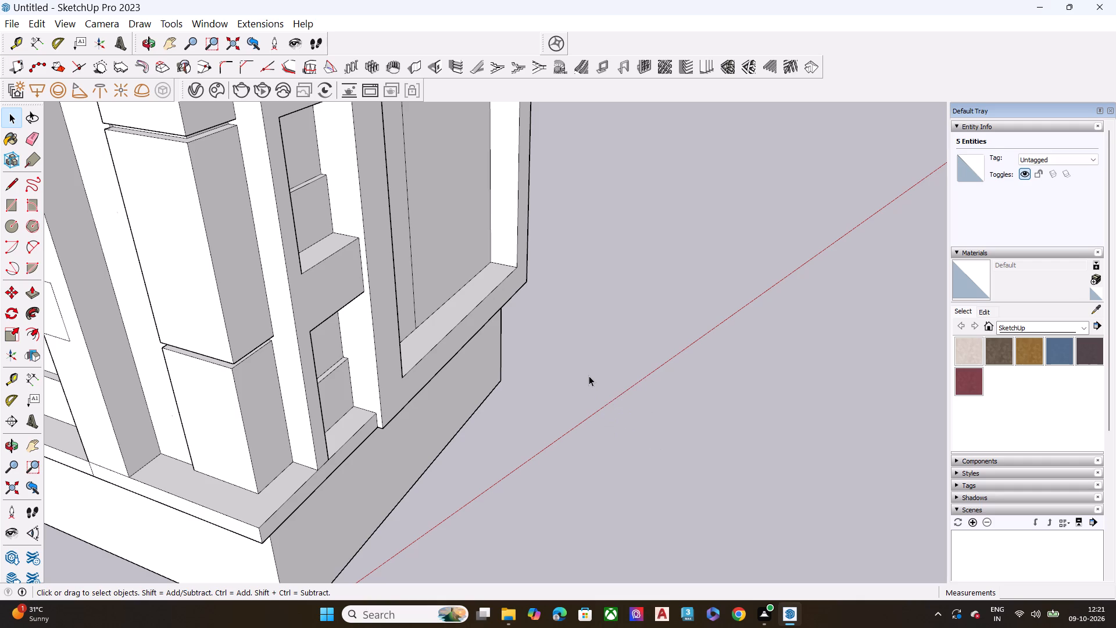
Delete the three leftover edges outlining the rectangle on the vertical strip beside the topmost horizontal band.
scroll(589, 376, down, 7)
scroll(528, 369, down, 9)
scroll(452, 372, up, 9)
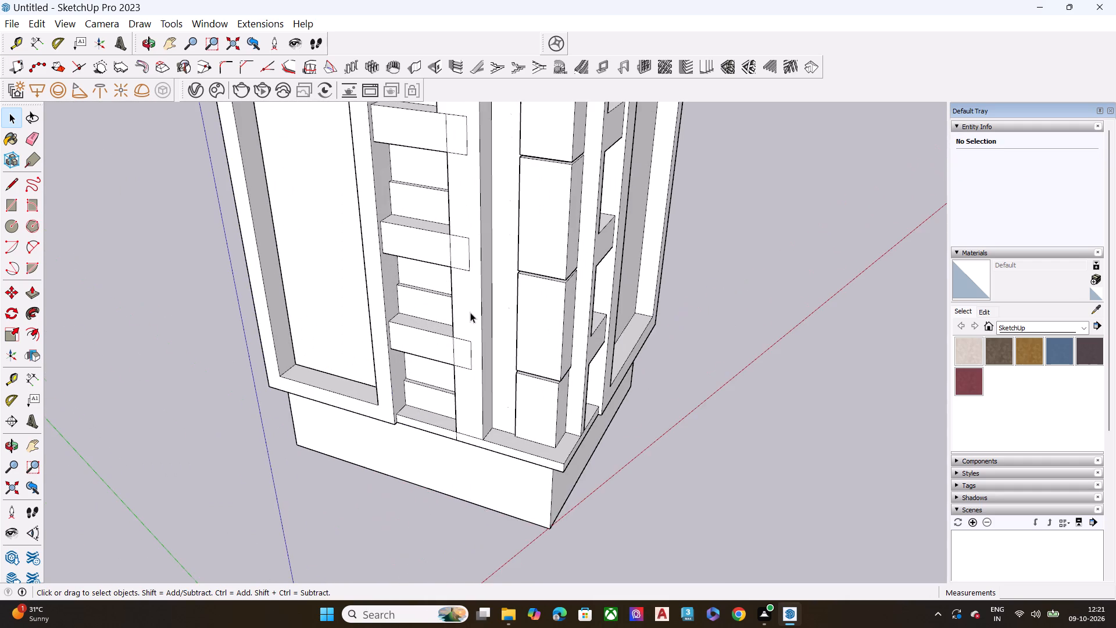
scroll(508, 336, down, 9)
middle_drag(512, 406, 527, 312)
scroll(533, 235, up, 9)
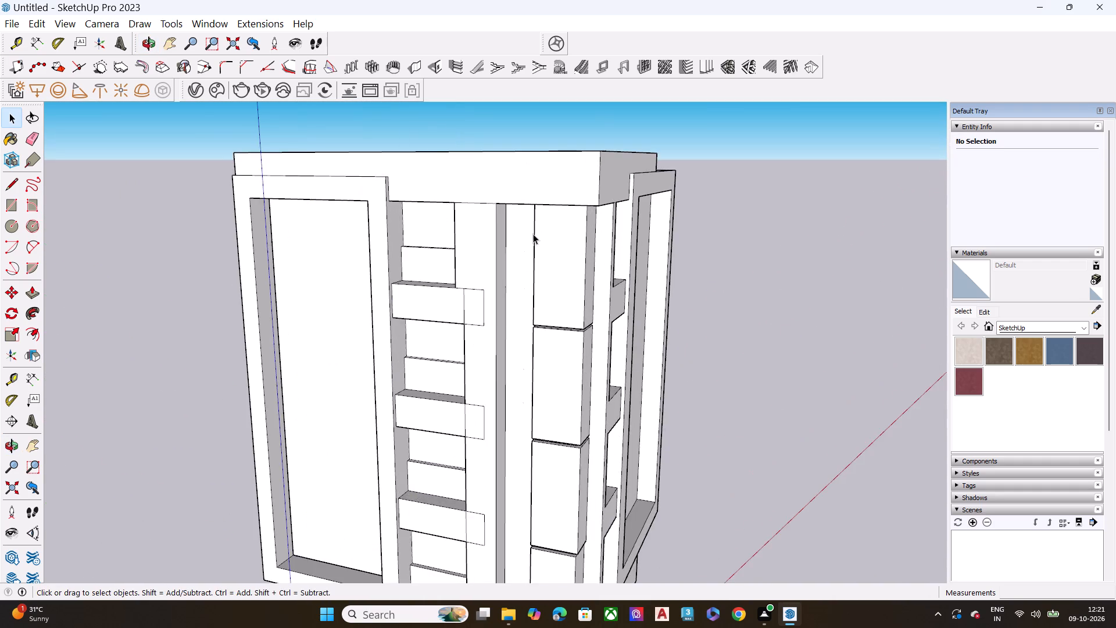
scroll(500, 318, up, 1)
middle_drag(500, 318, 530, 316)
scroll(518, 297, up, 7)
middle_drag(457, 305, 621, 296)
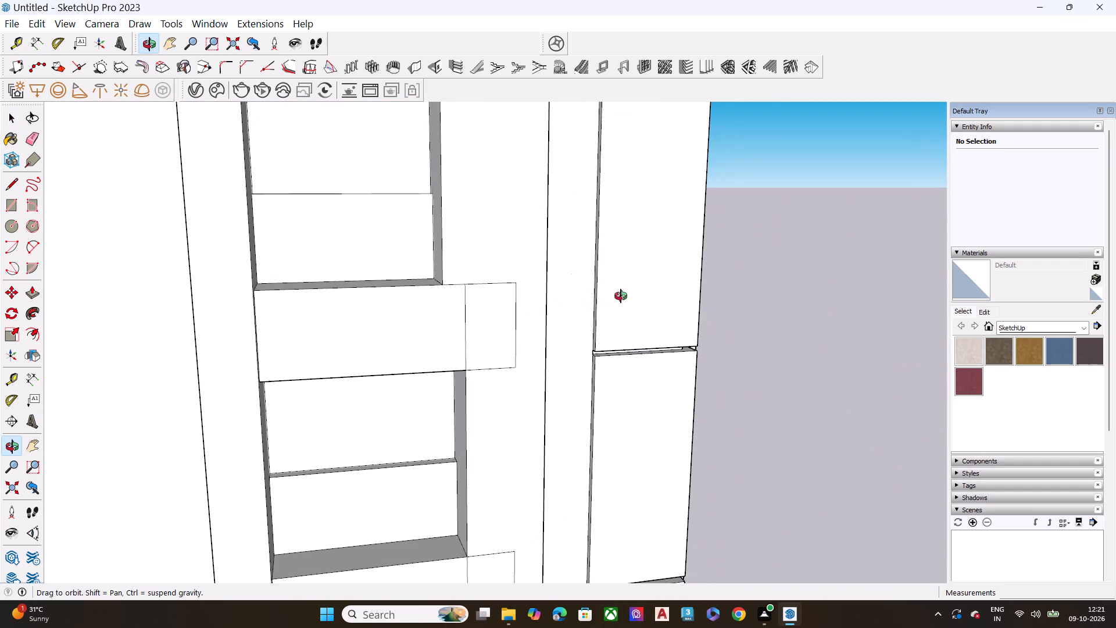
middle_drag(621, 296, 575, 306)
click(498, 285)
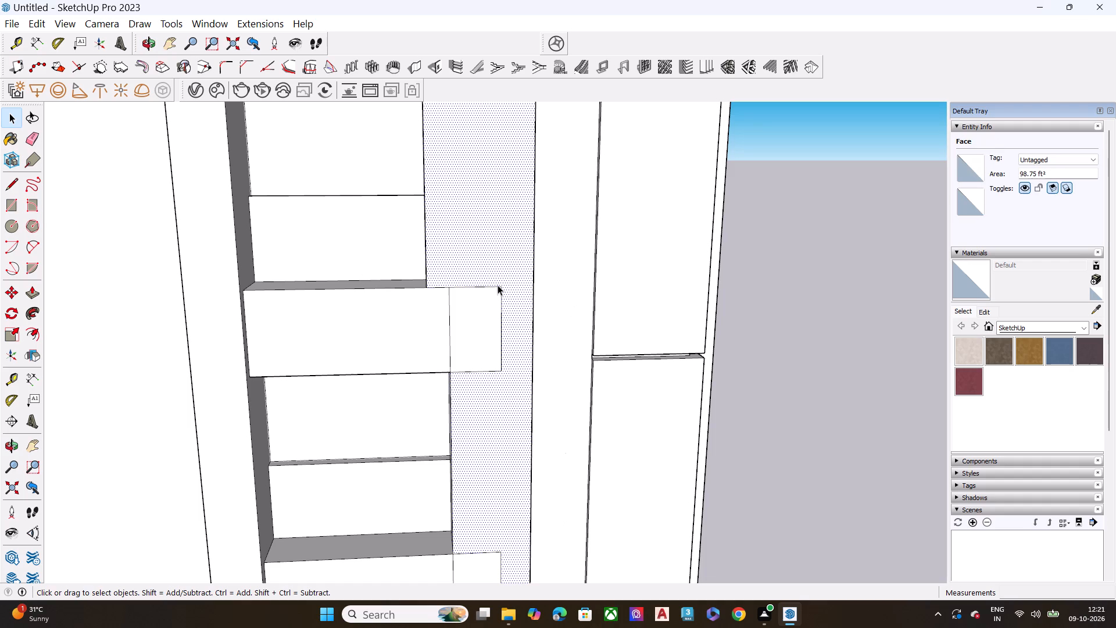
click(491, 285)
key(Delete)
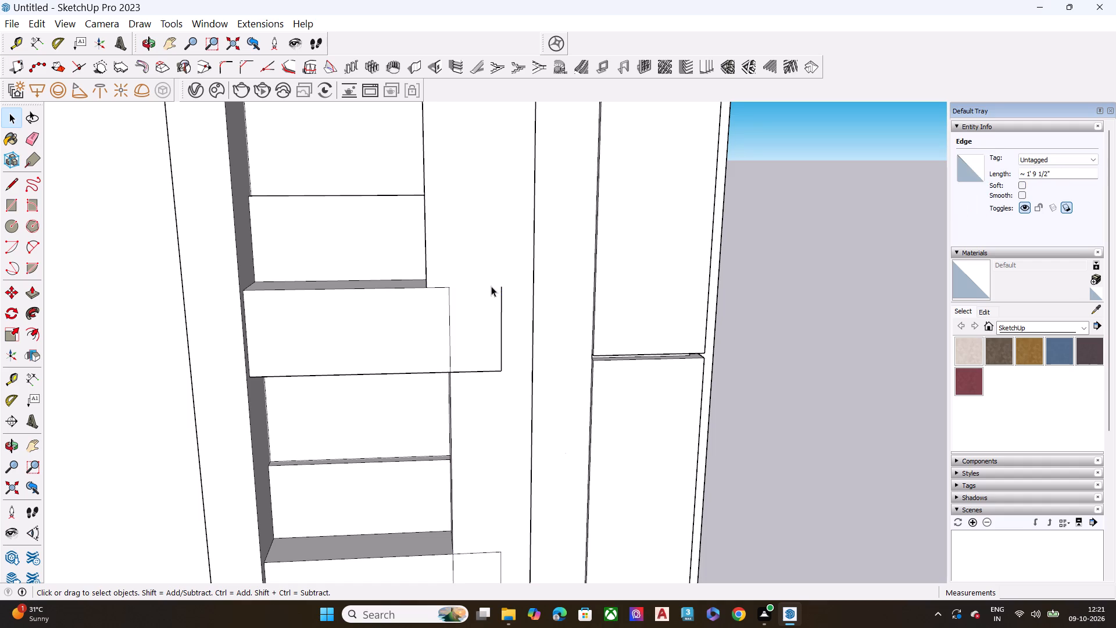
click(477, 370)
key(Delete)
click(503, 336)
key(Print)
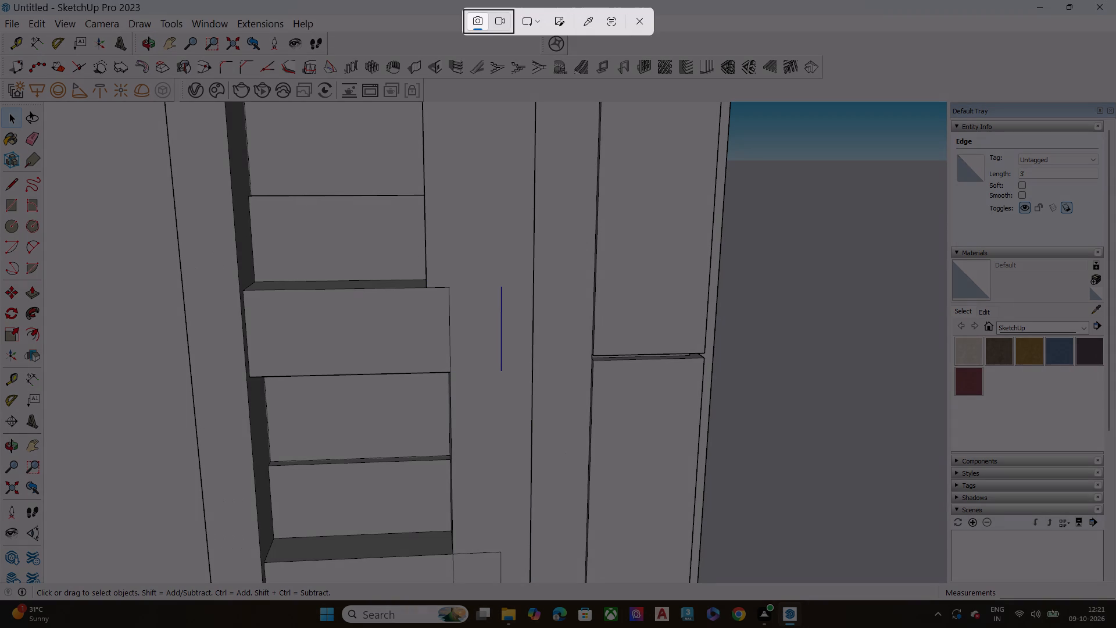
click(644, 27)
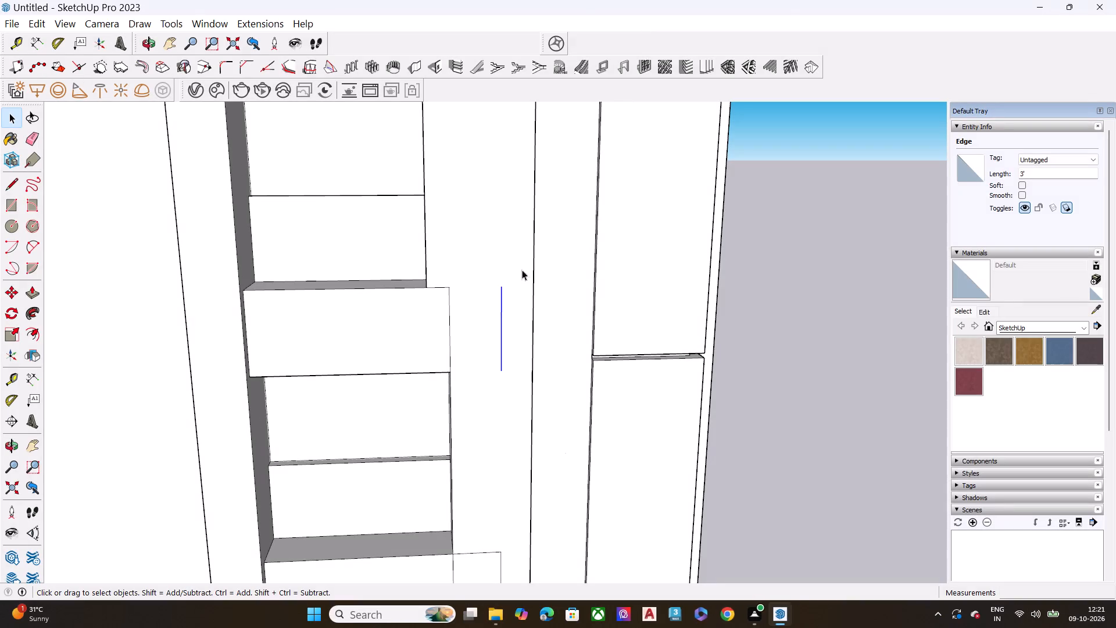
key(Delete)
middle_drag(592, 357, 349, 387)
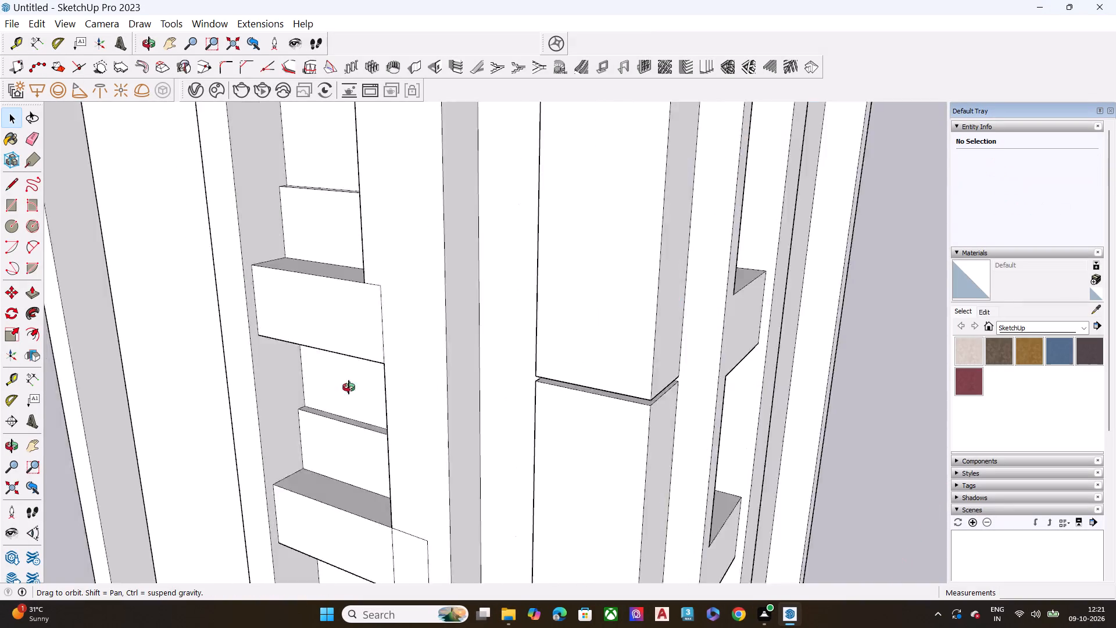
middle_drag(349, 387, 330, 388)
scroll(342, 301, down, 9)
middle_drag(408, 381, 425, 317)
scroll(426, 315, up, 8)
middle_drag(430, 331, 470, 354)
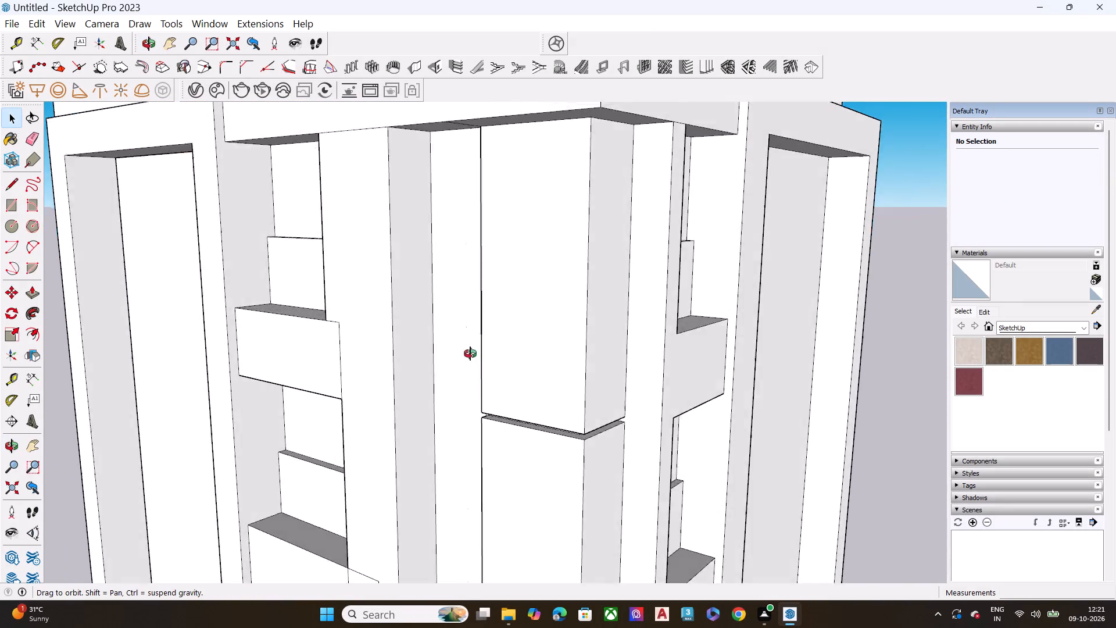
Draw a thin rectangle about 4 1/2" by 2' 7" across the recessed vertical strip beside the topmost corner panel.
middle_drag(470, 354, 591, 357)
key(r)
middle_drag(500, 259, 754, 398)
scroll(576, 305, up, 7)
click(580, 253)
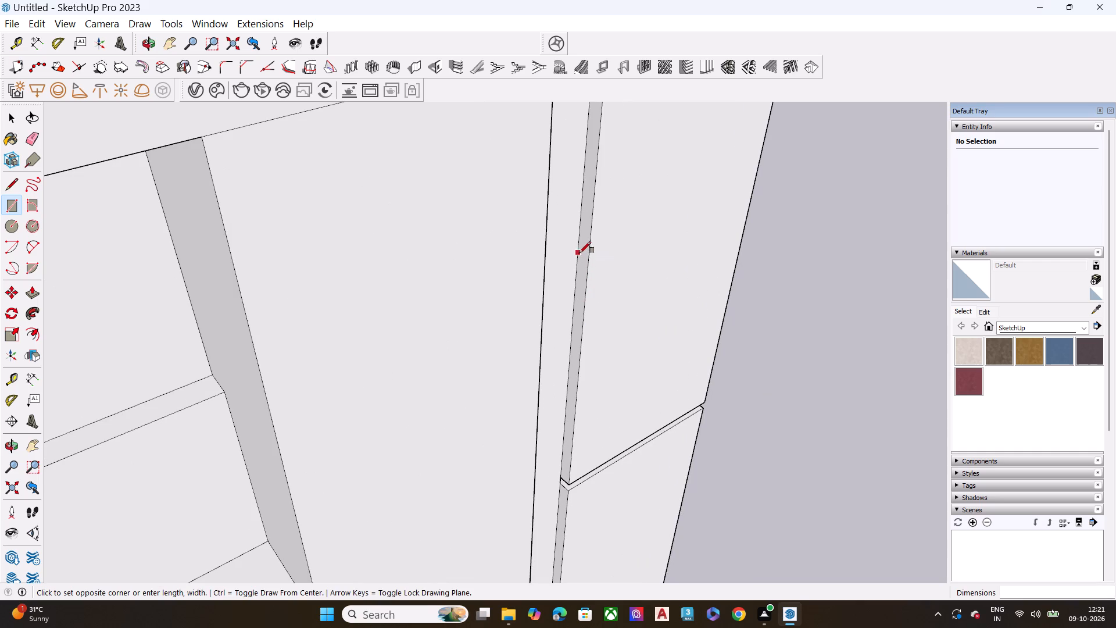
middle_drag(530, 280, 370, 286)
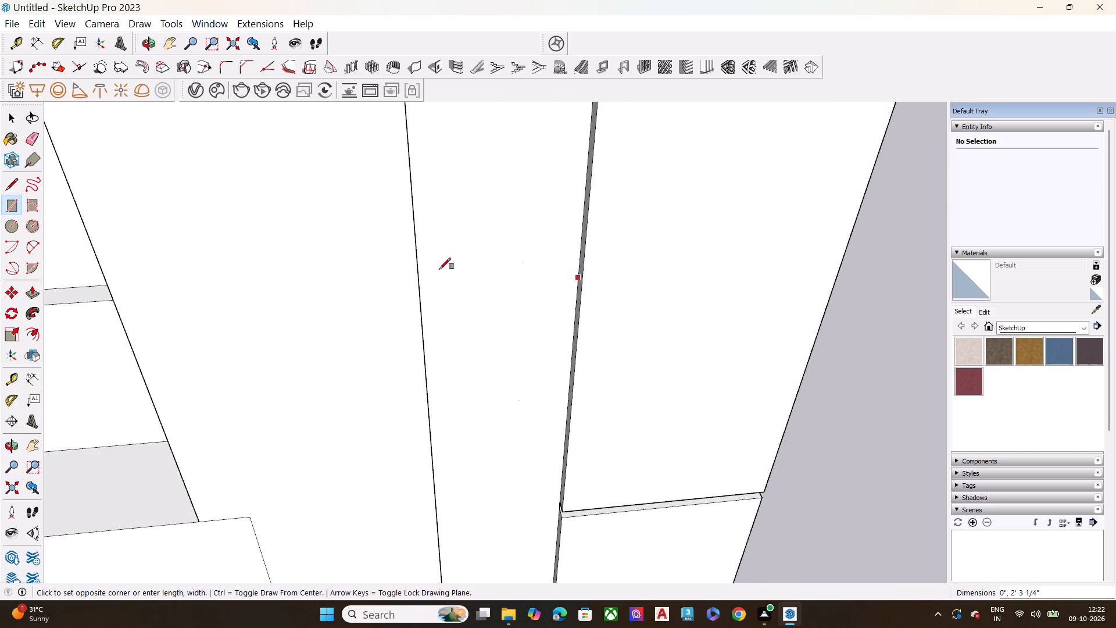
middle_drag(431, 276, 391, 297)
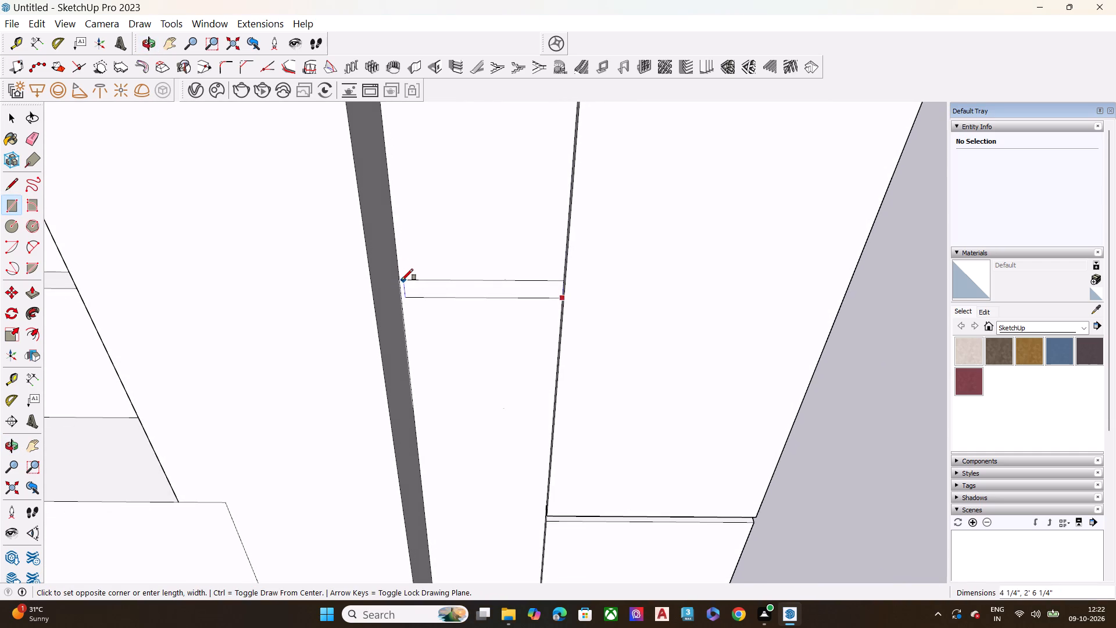
click(399, 280)
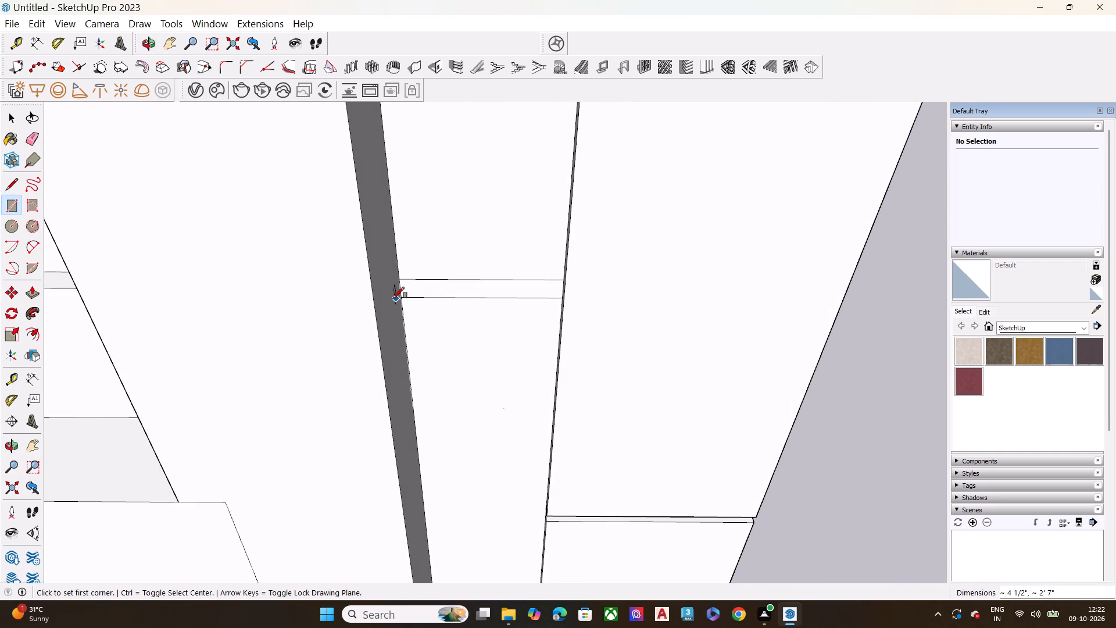
middle_drag(393, 298, 280, 315)
key(Escape)
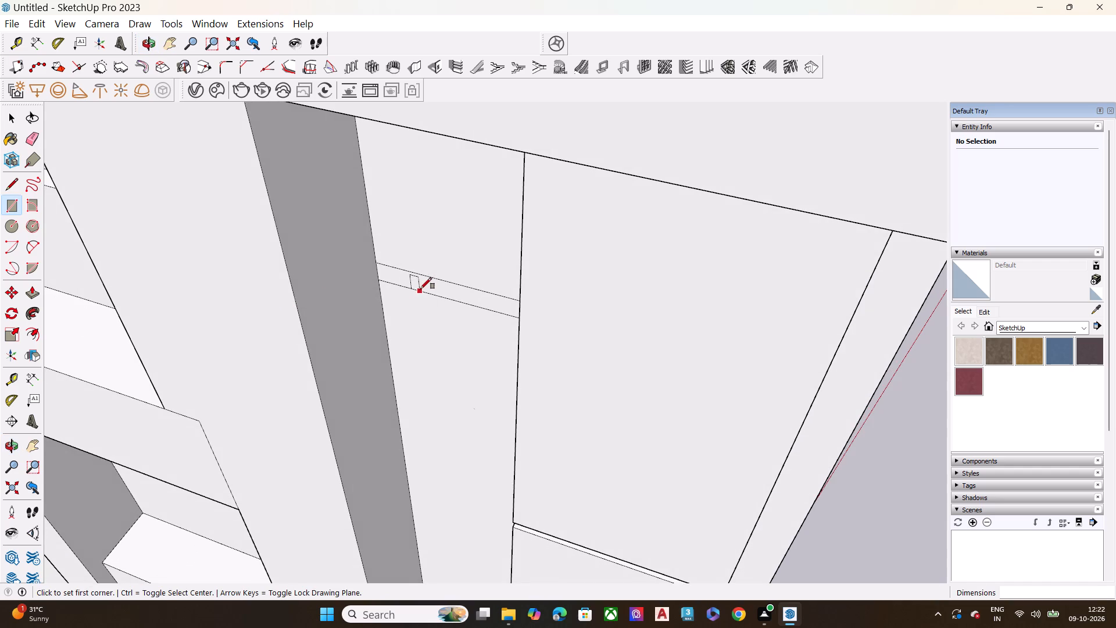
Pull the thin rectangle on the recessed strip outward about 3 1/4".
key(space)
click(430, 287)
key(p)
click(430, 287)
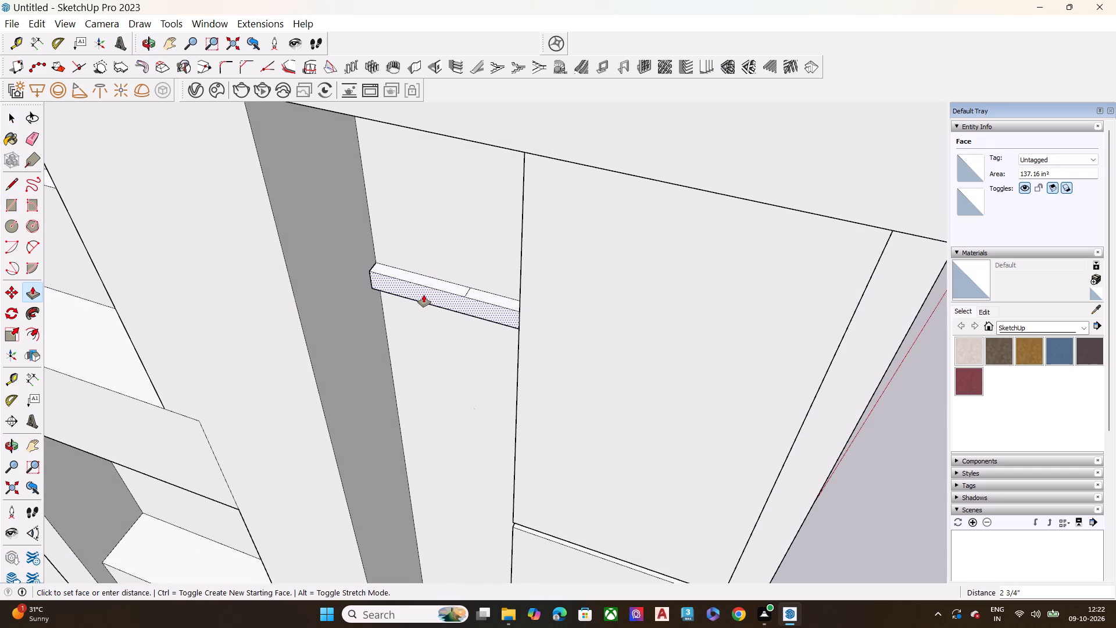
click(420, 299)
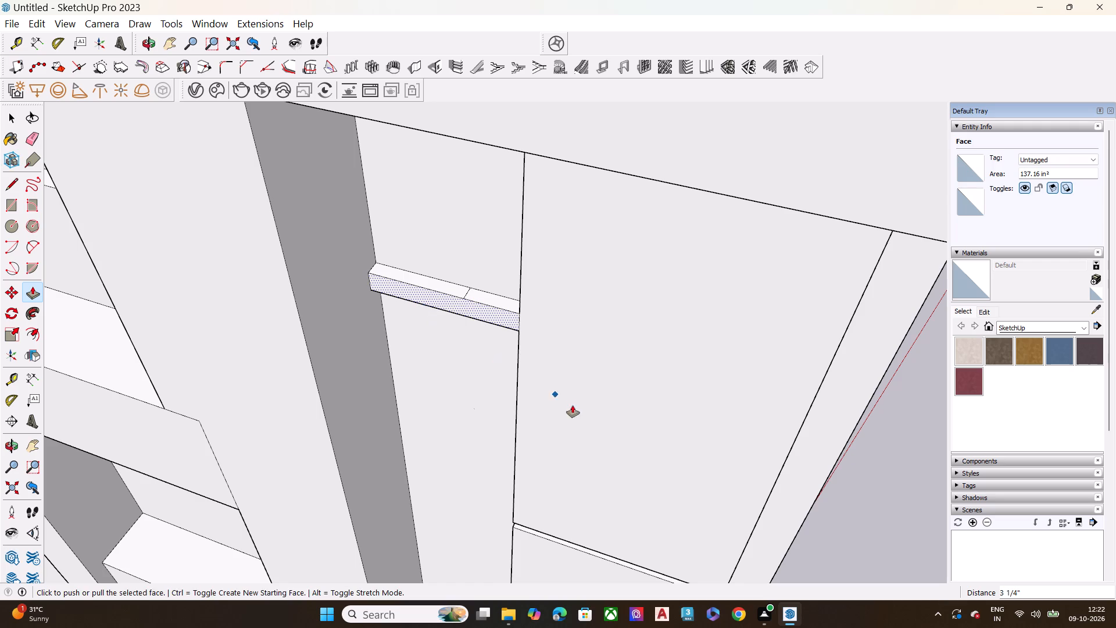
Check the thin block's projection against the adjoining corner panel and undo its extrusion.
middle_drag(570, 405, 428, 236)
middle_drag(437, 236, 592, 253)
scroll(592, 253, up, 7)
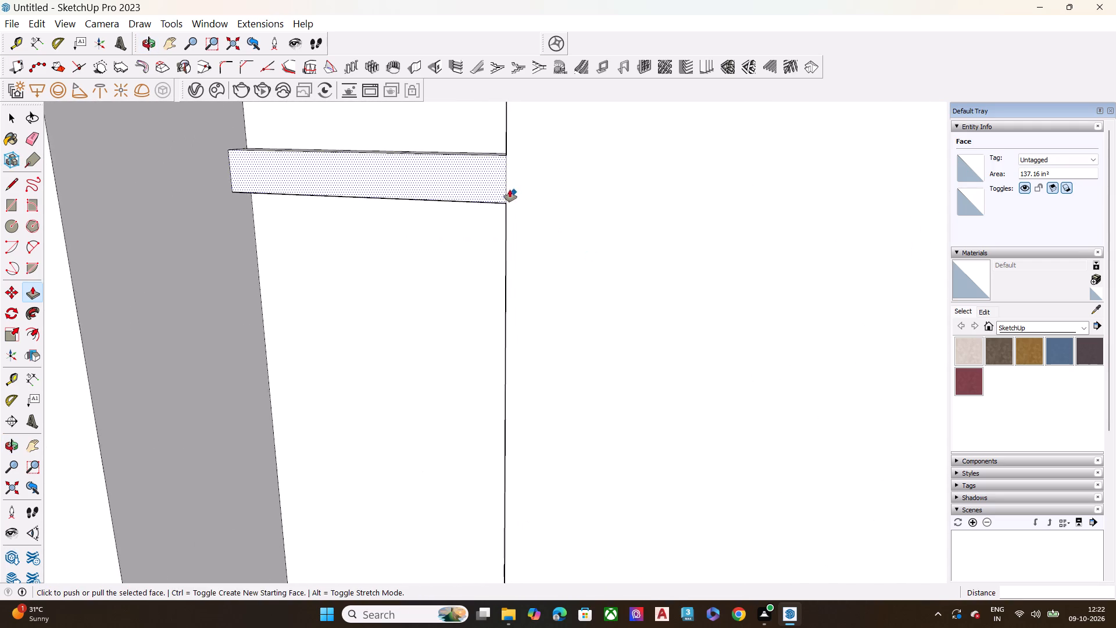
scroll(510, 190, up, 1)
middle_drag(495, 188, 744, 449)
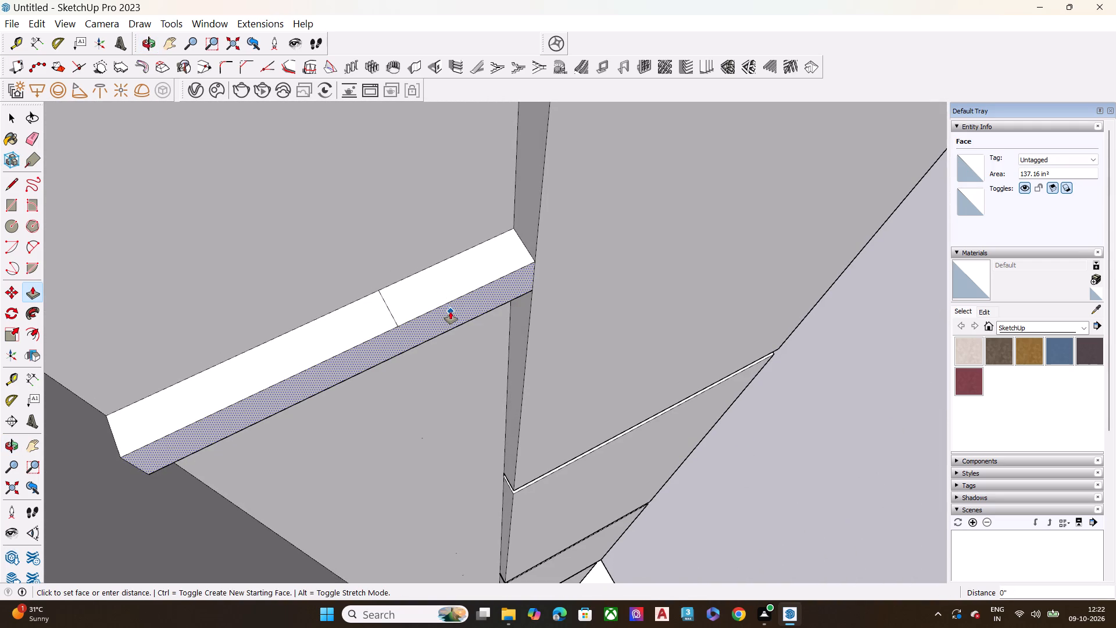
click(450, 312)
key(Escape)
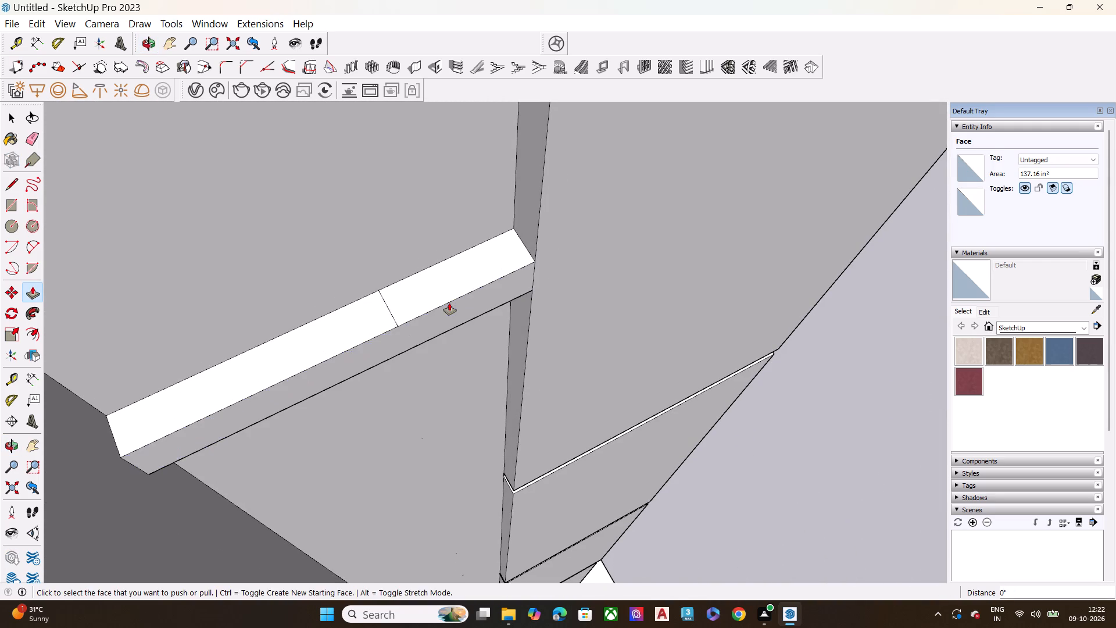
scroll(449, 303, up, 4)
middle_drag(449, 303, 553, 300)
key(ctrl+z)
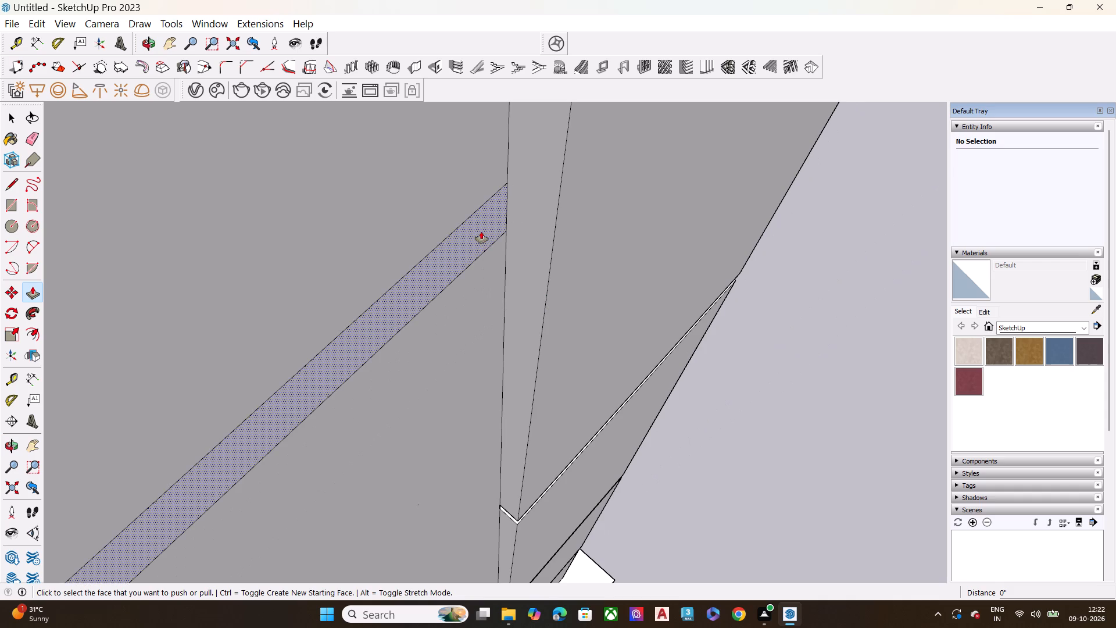
Pull the thin rectangle on the recessed strip outward about 2 1/2".
click(481, 231)
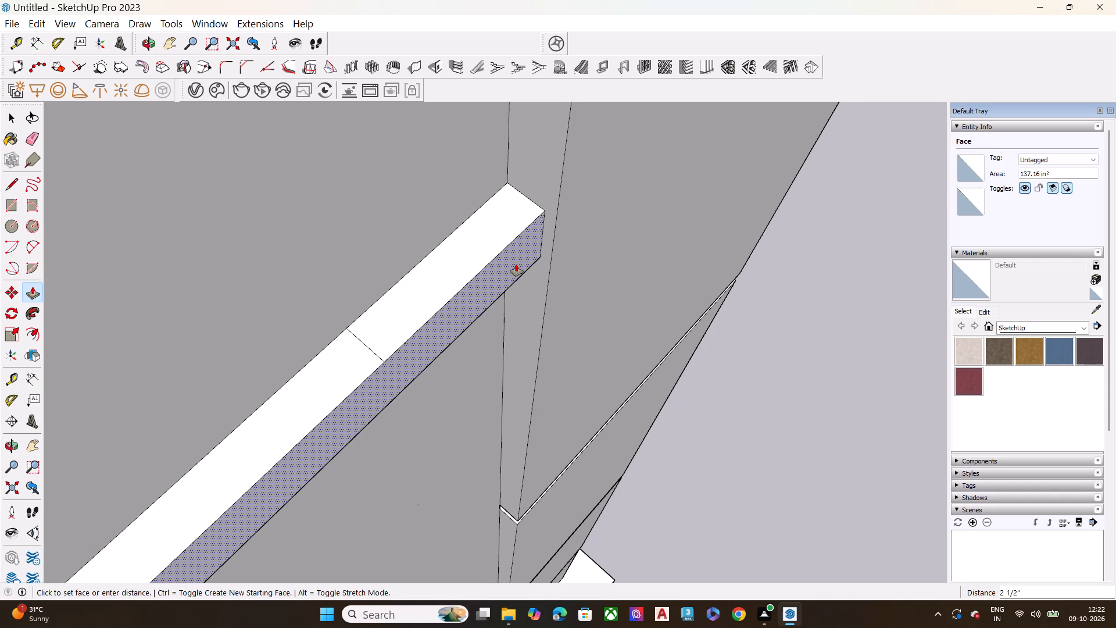
click(516, 264)
Delete the stray edge crossing the top face of the thin block.
key(space)
click(375, 351)
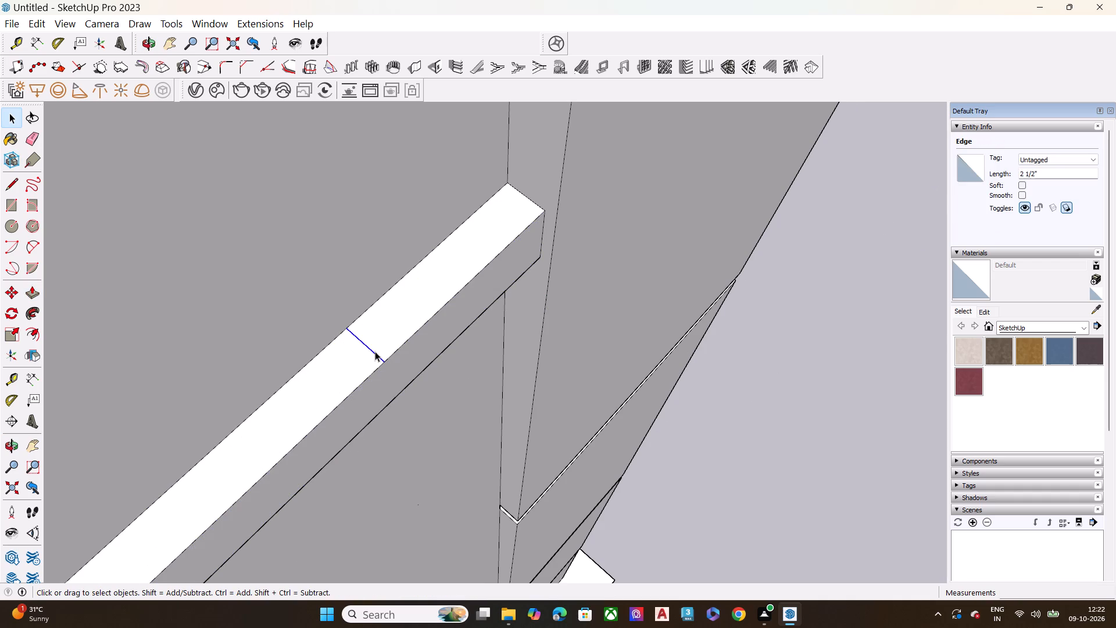
key(Delete)
Pull the thin block's underside down about 5' 7 1/2" to the groove below the topmost corner panel.
scroll(384, 328, down, 7)
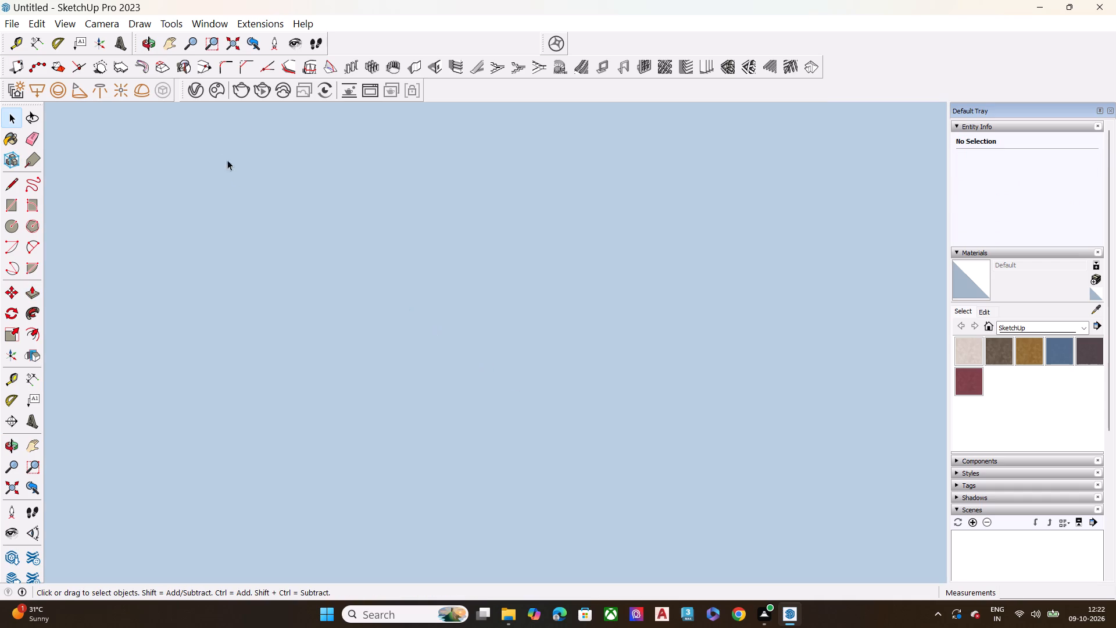
click(11, 488)
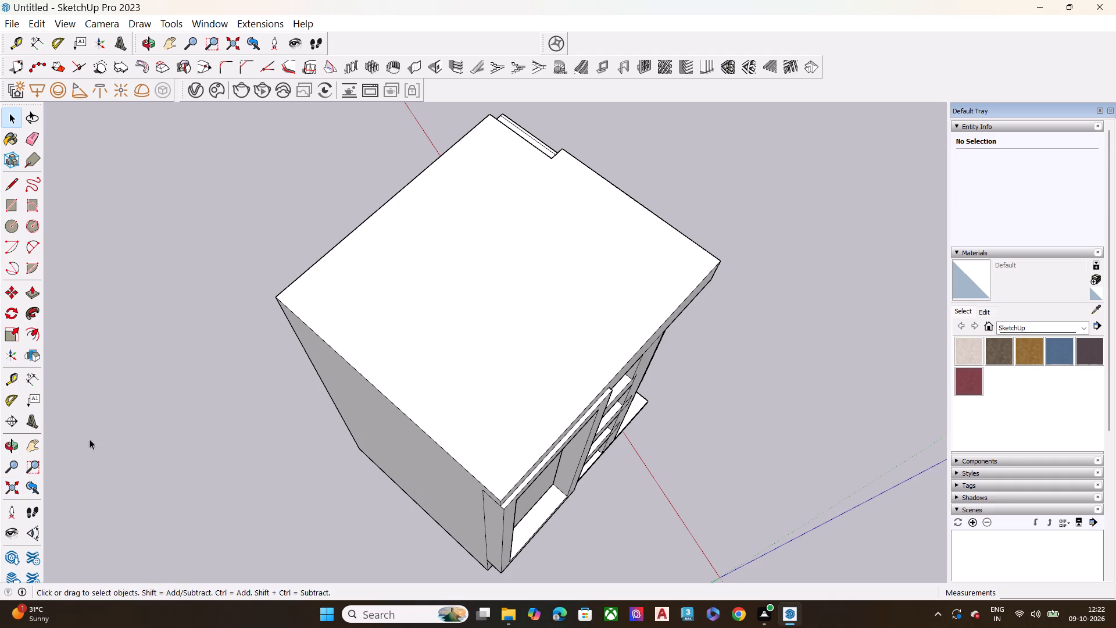
middle_drag(578, 384, 413, 120)
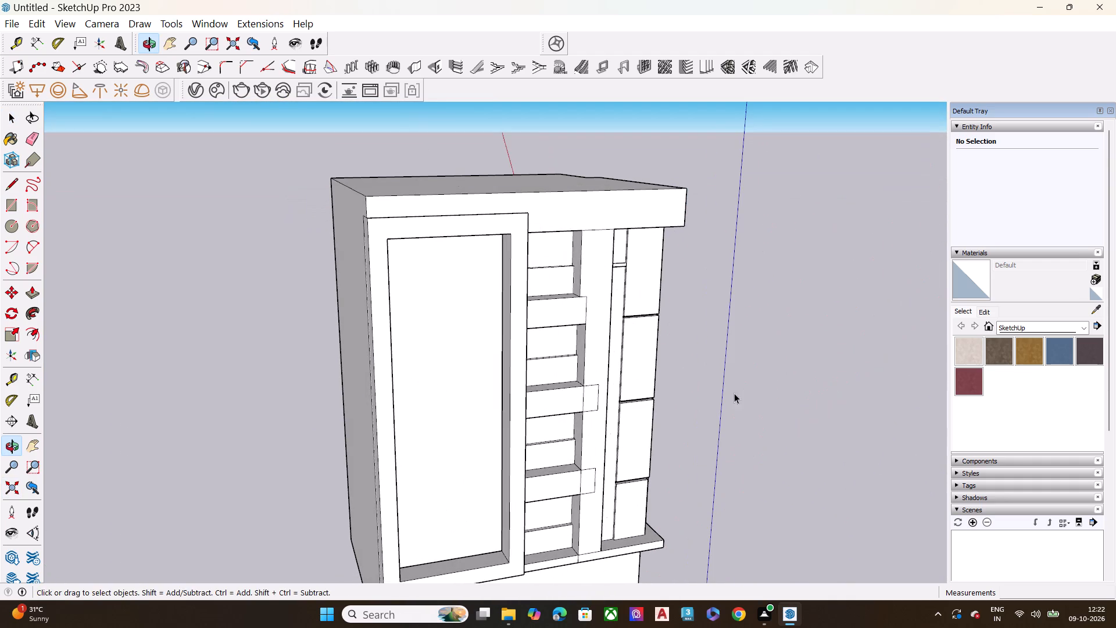
middle_drag(701, 401, 471, 393)
scroll(471, 393, up, 7)
scroll(612, 249, up, 6)
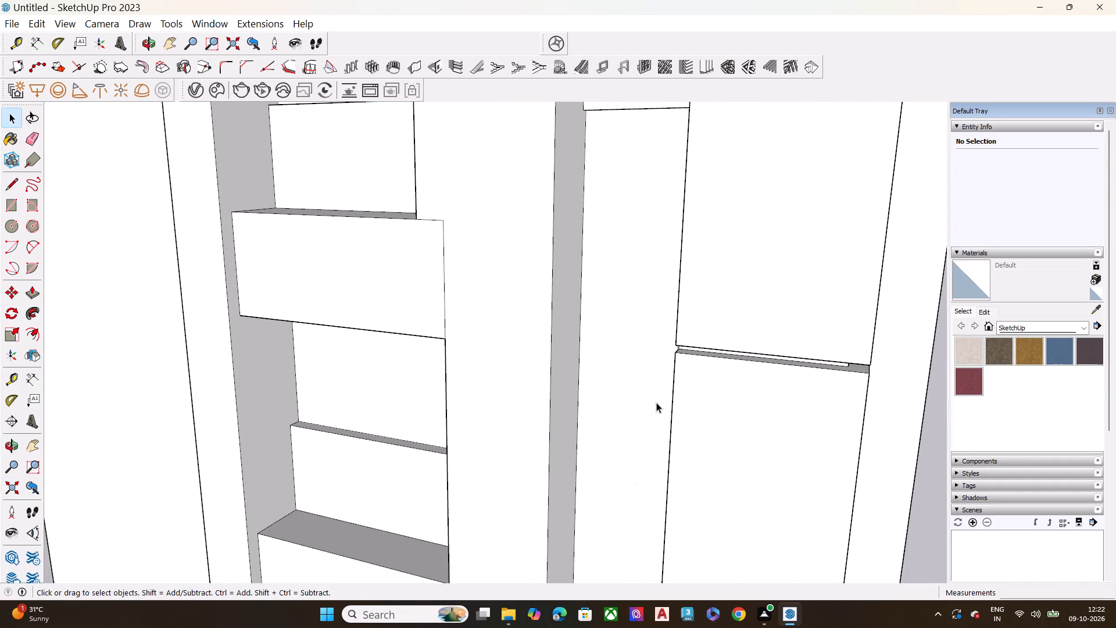
middle_drag(646, 457, 539, 400)
scroll(517, 390, up, 1)
scroll(517, 385, down, 9)
middle_drag(578, 447, 556, 422)
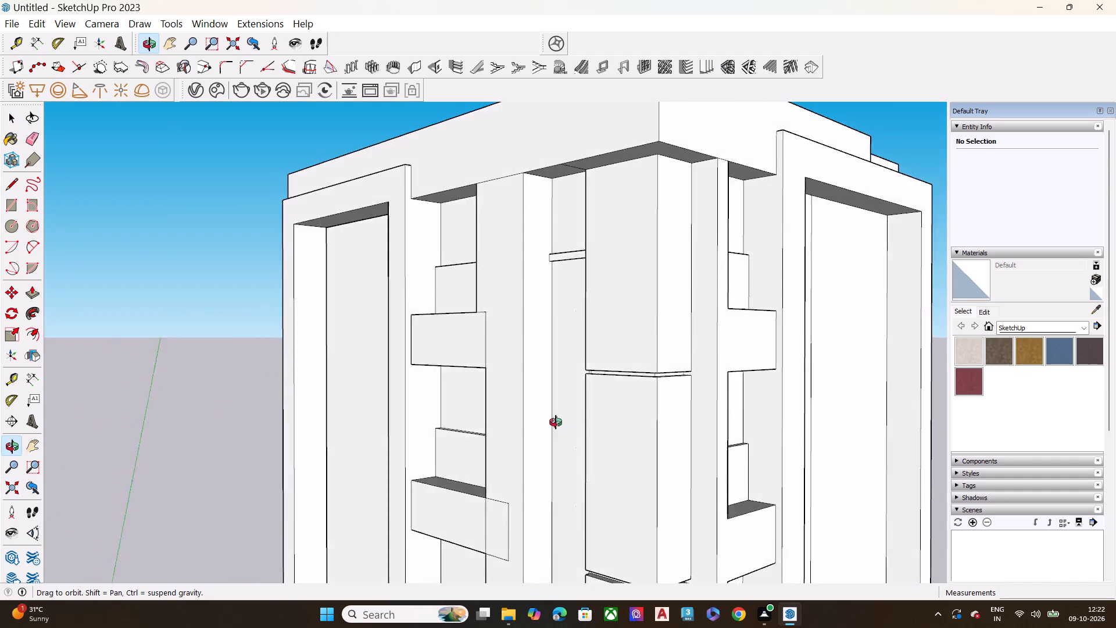
middle_drag(556, 422, 552, 389)
scroll(549, 305, up, 7)
scroll(560, 285, down, 2)
middle_drag(556, 282, 593, 212)
scroll(585, 220, up, 9)
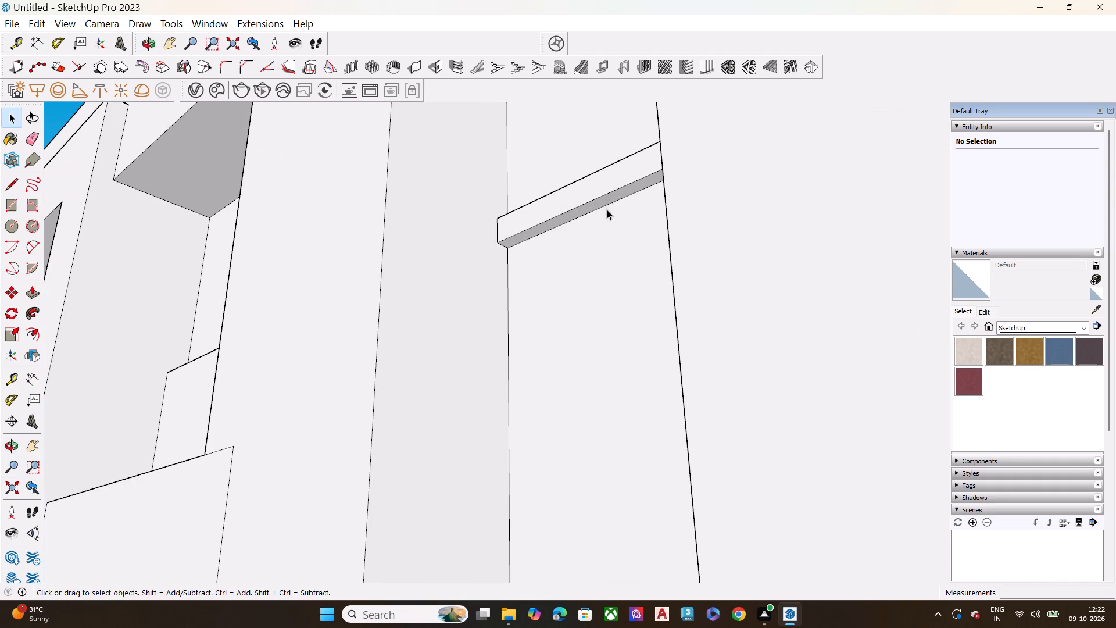
click(607, 195)
click(609, 199)
double_click(609, 199)
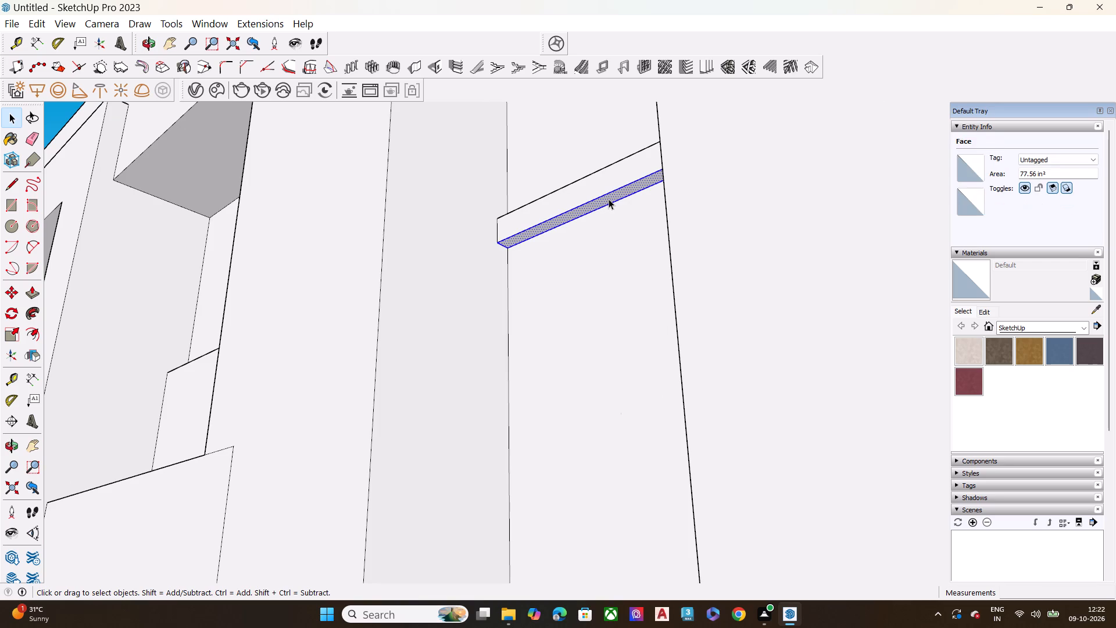
key(p)
click(609, 199)
scroll(597, 345, down, 7)
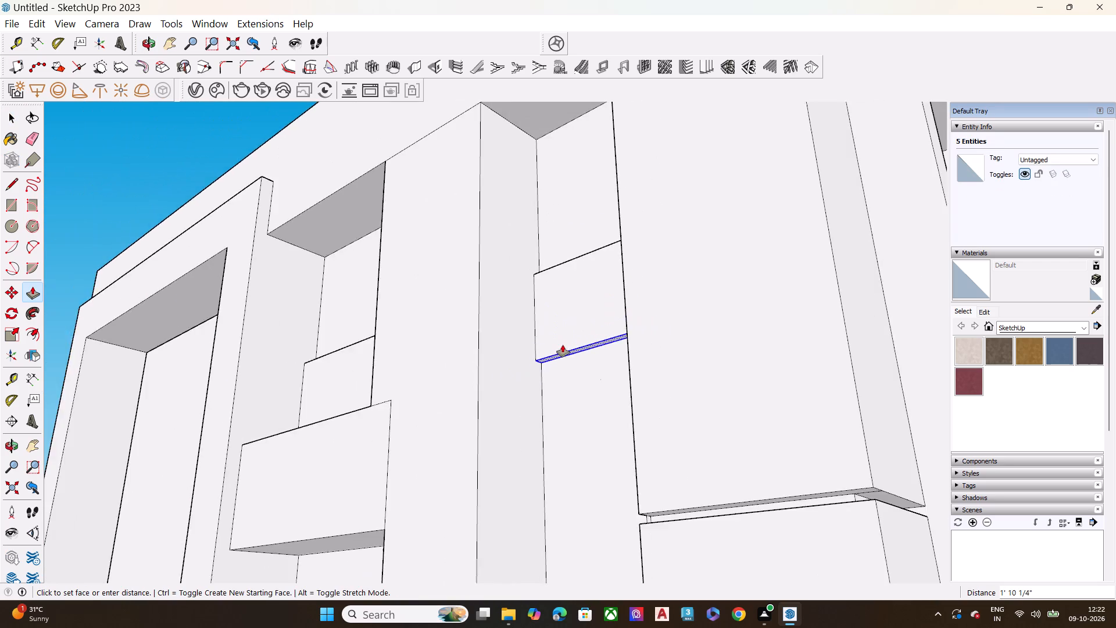
scroll(570, 357, down, 7)
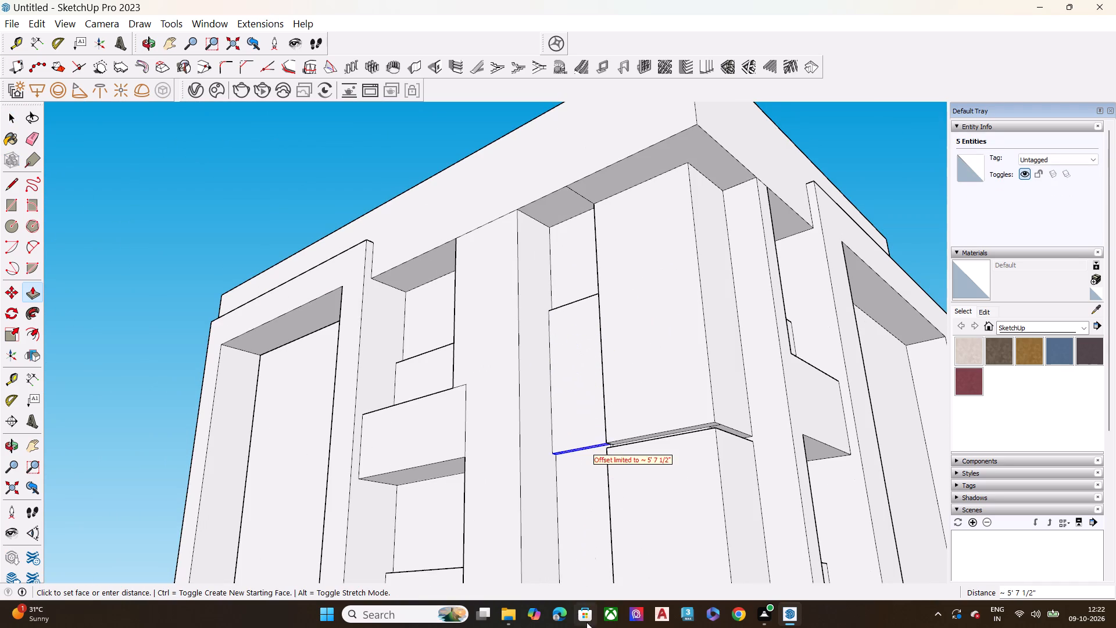
click(584, 569)
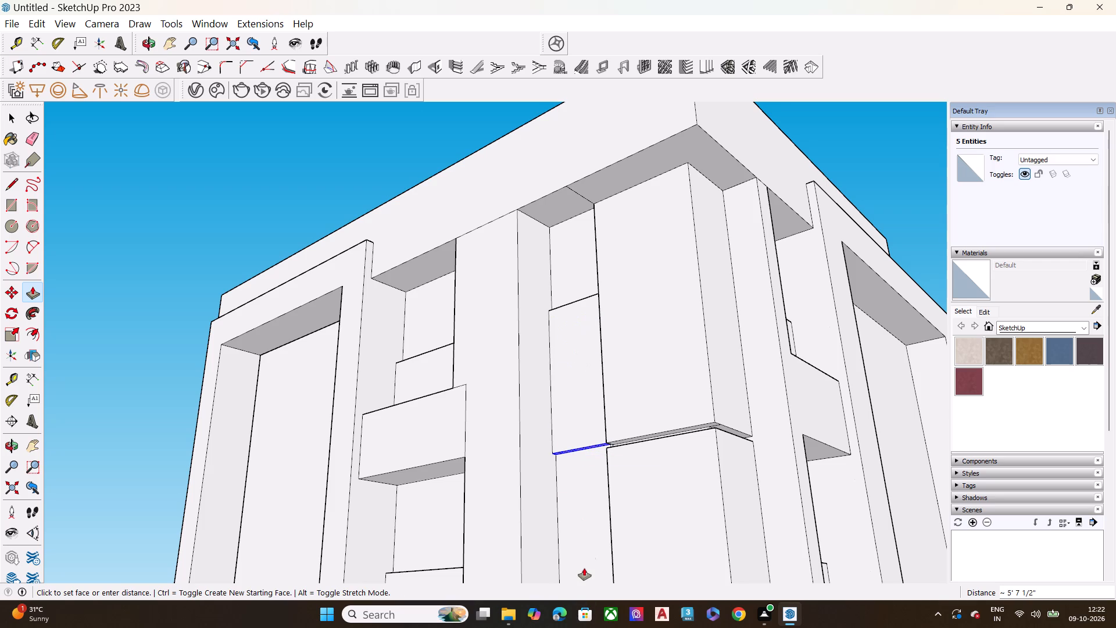
Extend the block's underside down a further 3' 4 1/2" or so, past the first groove beside the corner panels.
scroll(575, 380, down, 3)
middle_drag(574, 444, 583, 331)
scroll(587, 367, up, 10)
scroll(600, 416, up, 2)
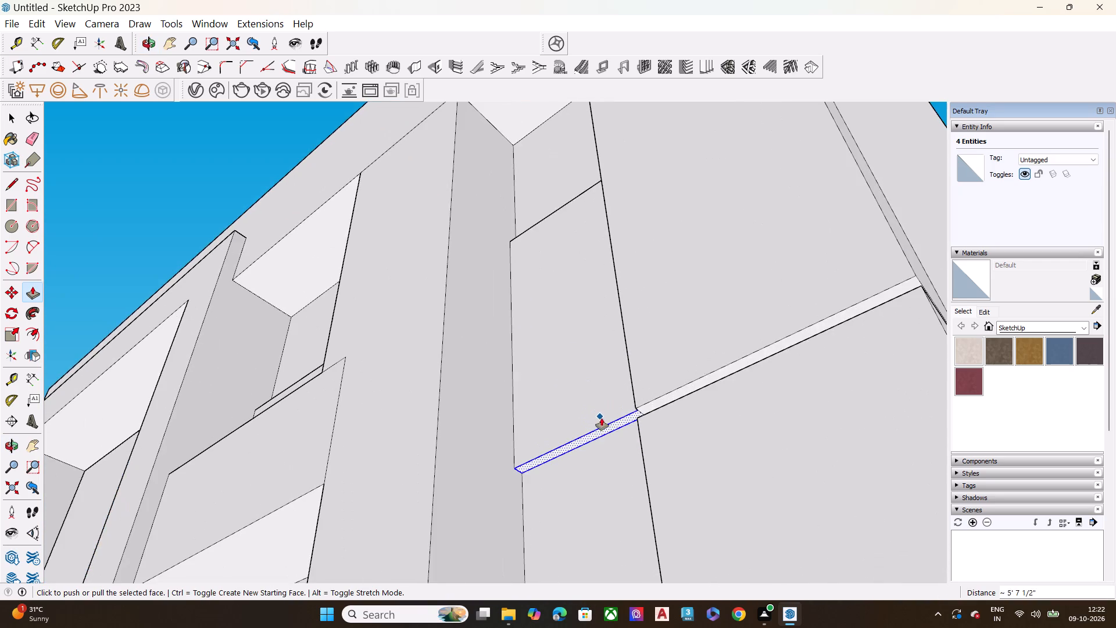
scroll(602, 418, up, 6)
click(628, 433)
scroll(521, 470, down, 8)
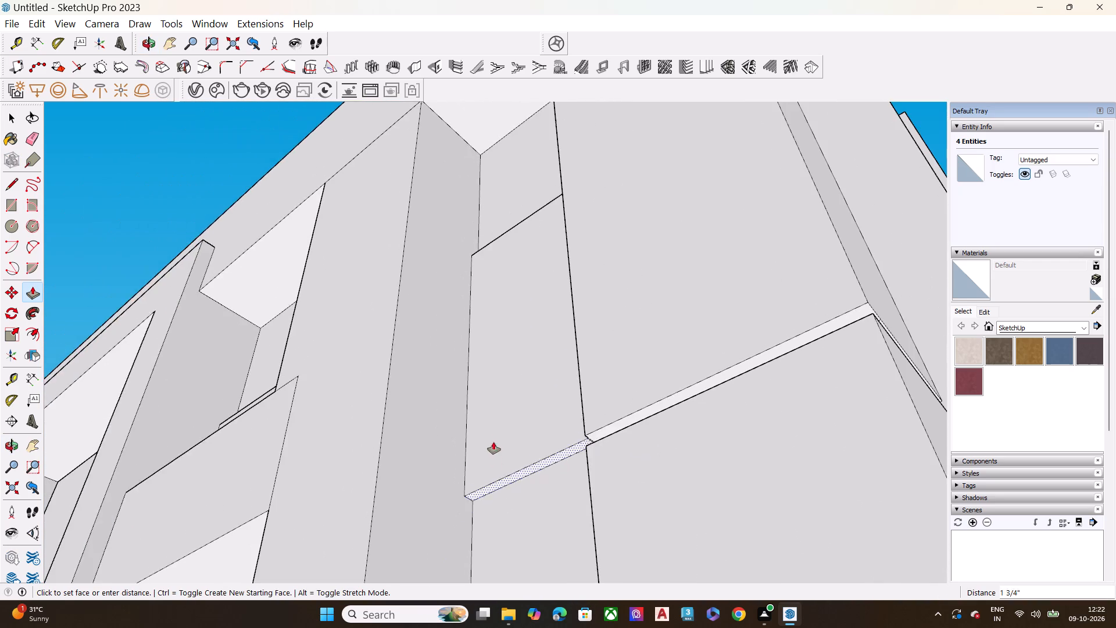
scroll(494, 361, down, 7)
scroll(494, 361, up, 1)
scroll(494, 361, down, 8)
scroll(532, 342, up, 1)
scroll(532, 342, down, 13)
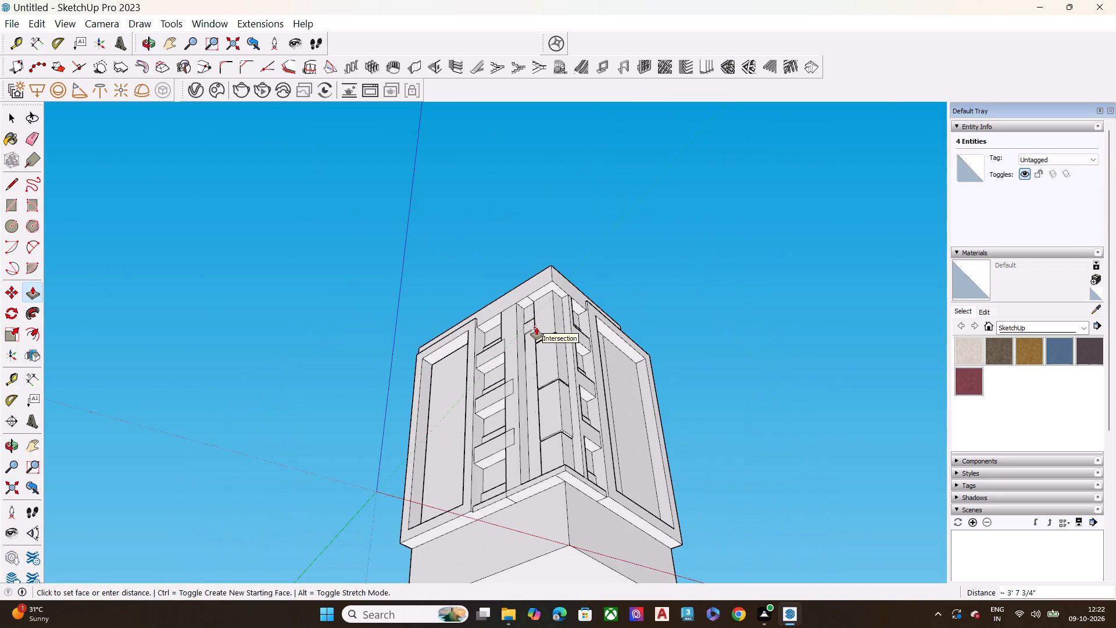
middle_drag(536, 327, 505, 511)
scroll(532, 354, up, 5)
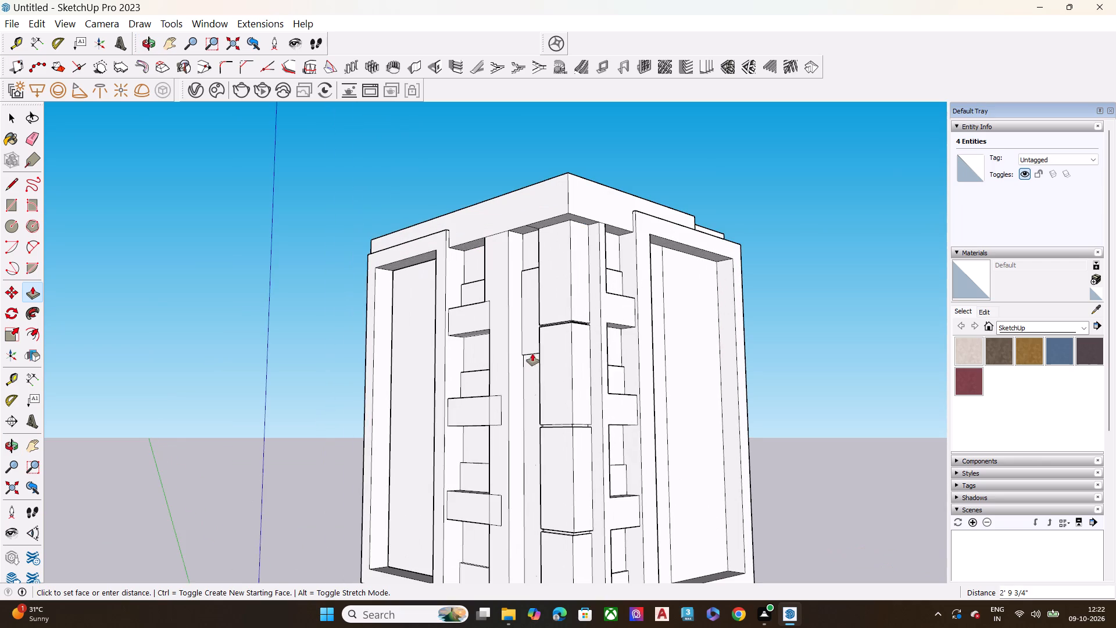
middle_drag(532, 354, 547, 413)
scroll(547, 413, up, 4)
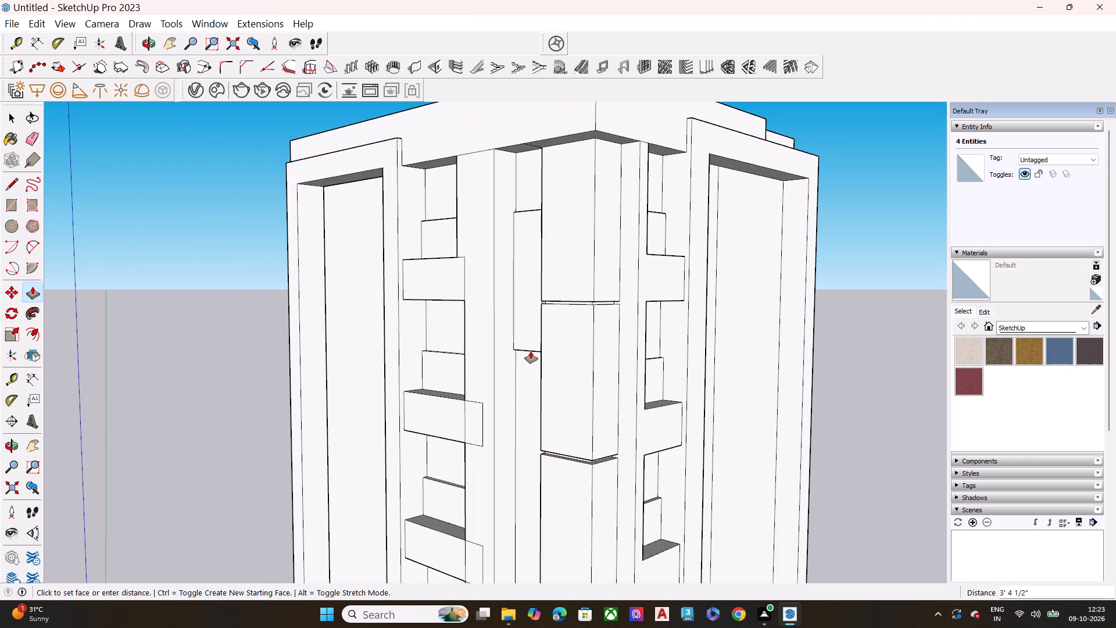
click(531, 351)
Push the block's top face down to shorten the block from above.
key(space)
middle_drag(518, 213, 525, 468)
scroll(538, 349, up, 8)
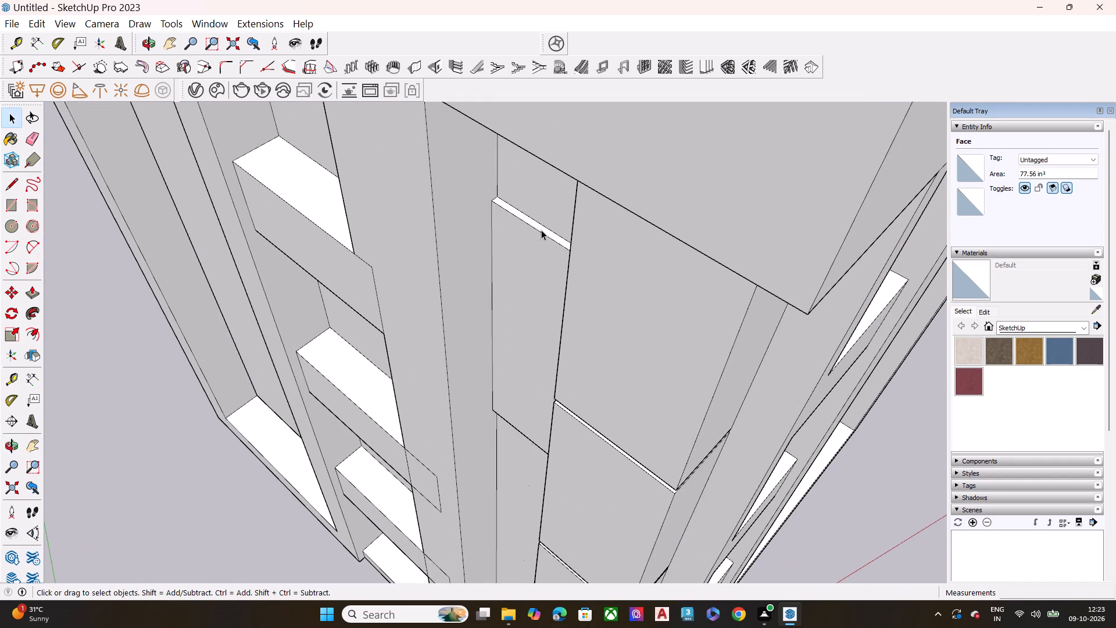
click(541, 230)
double_click(544, 230)
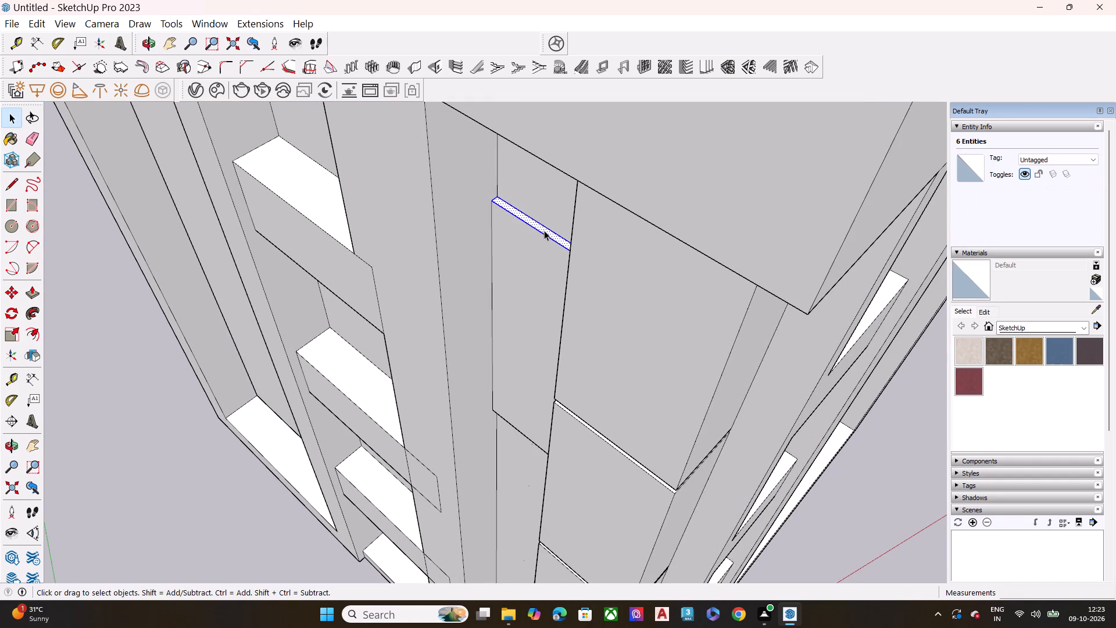
key(p)
click(544, 230)
click(545, 268)
key(space)
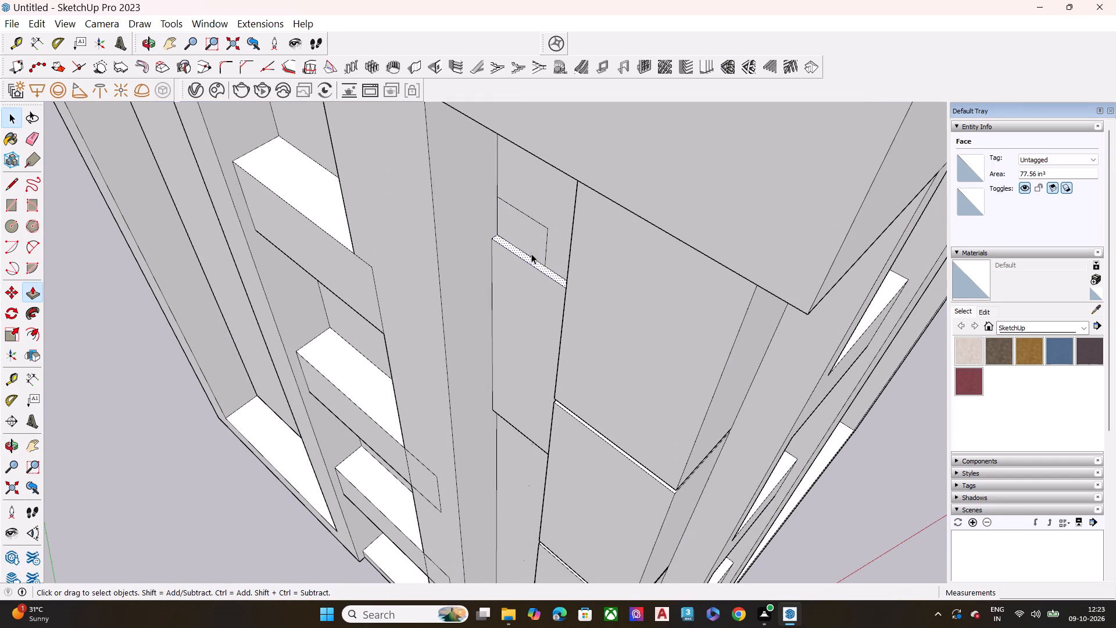
Delete the two leftover edges on the recessed strip just above the block.
middle_drag(530, 231, 603, 210)
scroll(559, 217, up, 7)
click(564, 185)
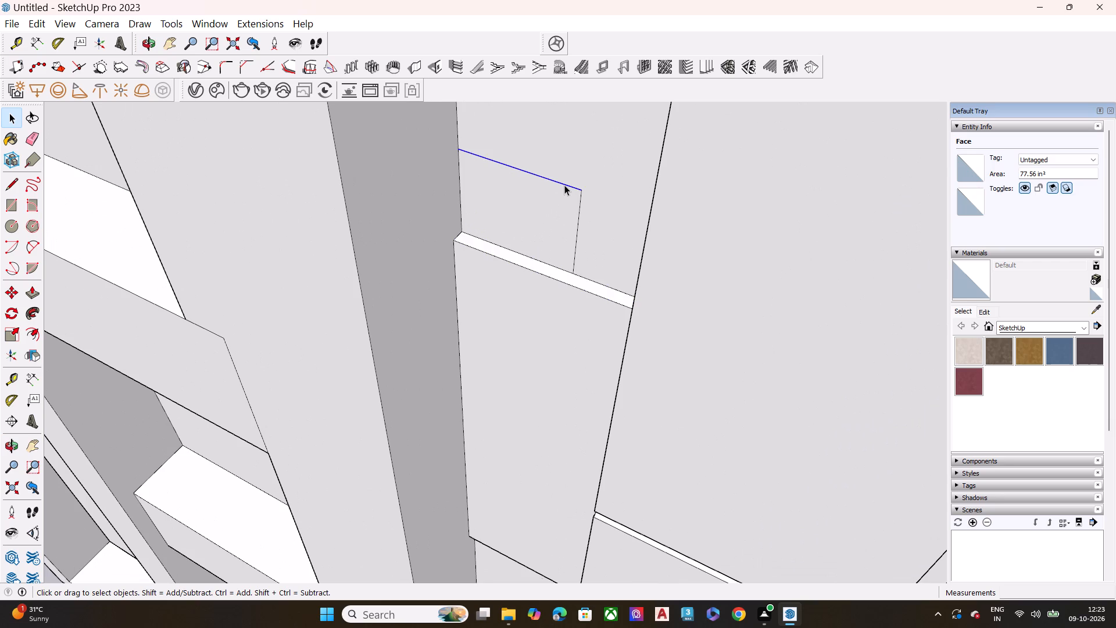
key(Delete)
click(580, 209)
key(Delete)
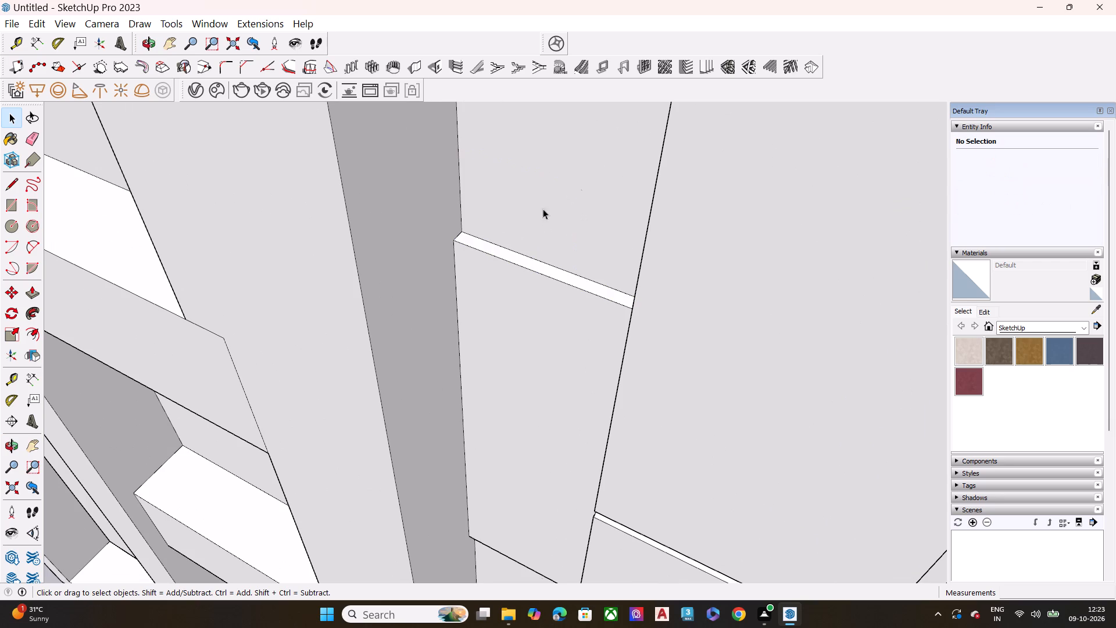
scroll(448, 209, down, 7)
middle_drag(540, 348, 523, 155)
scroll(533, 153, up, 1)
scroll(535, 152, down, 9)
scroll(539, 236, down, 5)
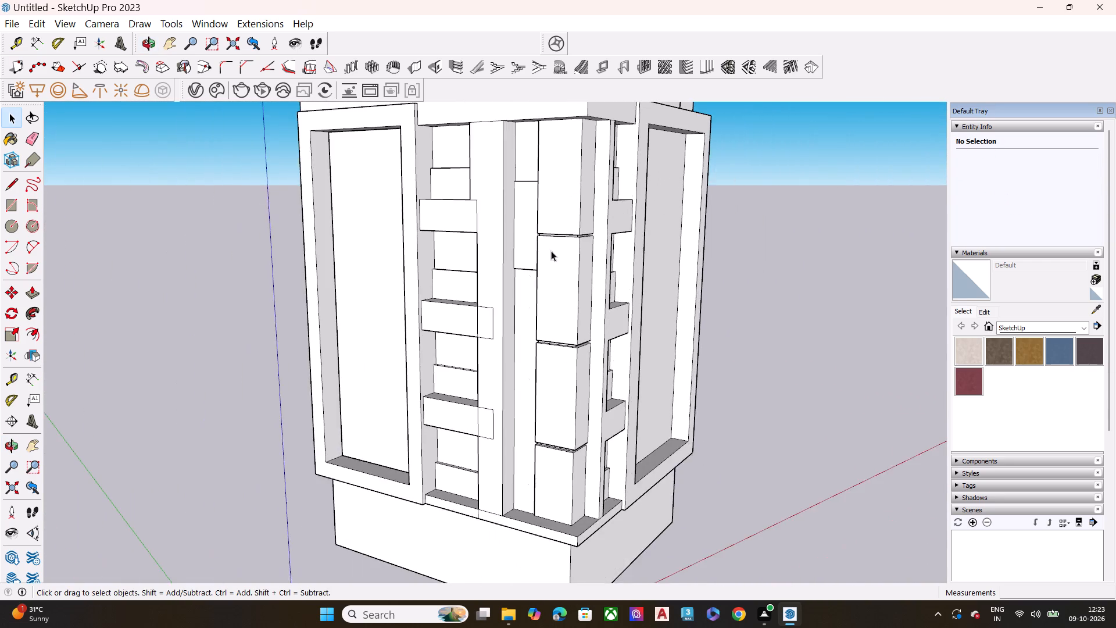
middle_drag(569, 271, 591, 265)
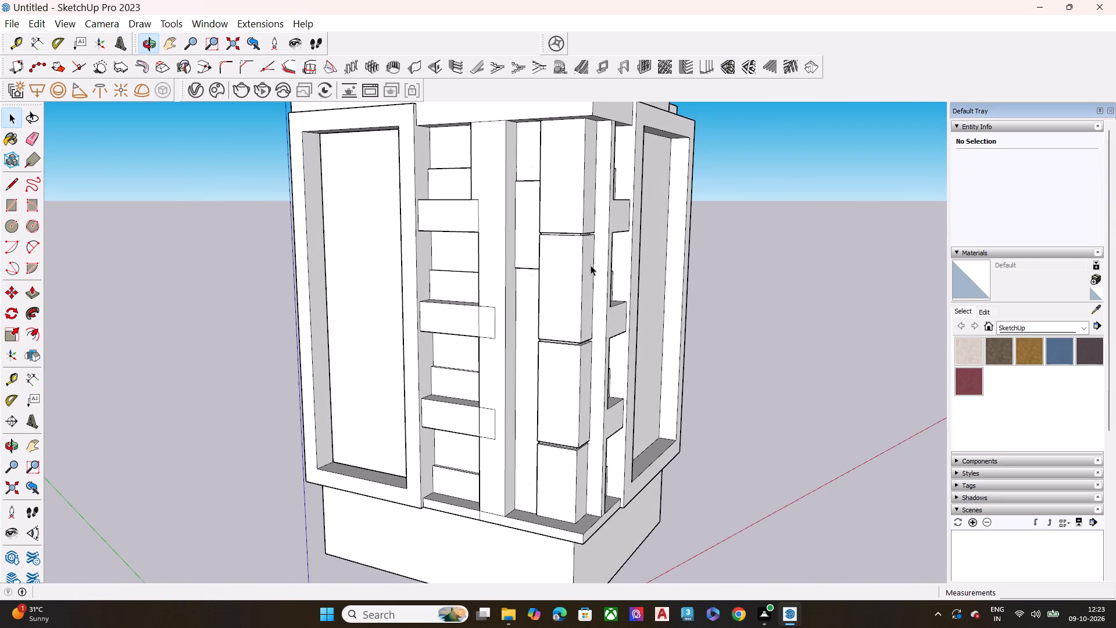